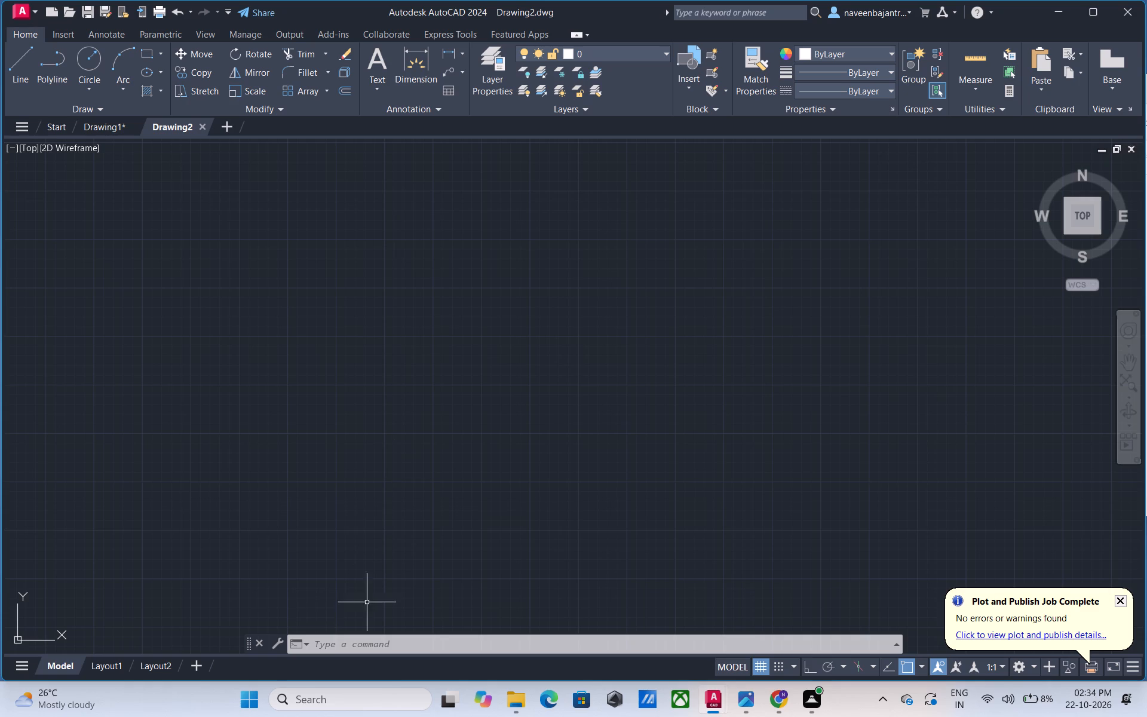
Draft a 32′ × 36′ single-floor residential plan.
Turn on command log file recording for Drawing2 with the LOGFILEON command.
left_click(367, 643)
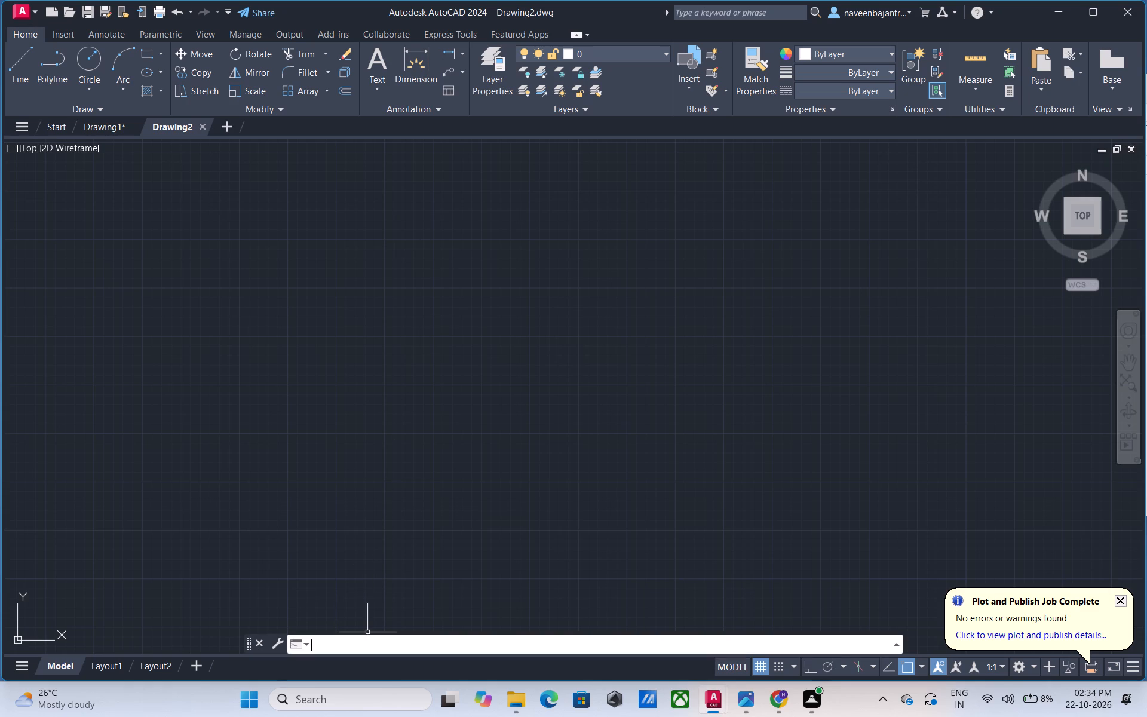
type("LOG")
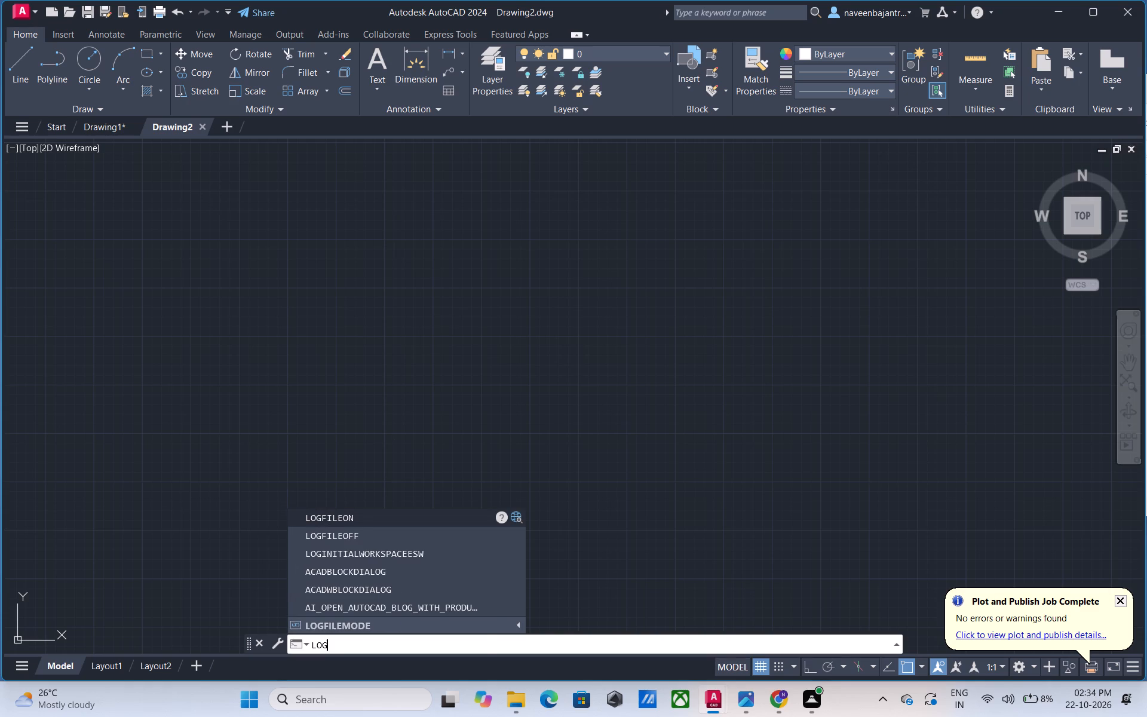
left_click(375, 518)
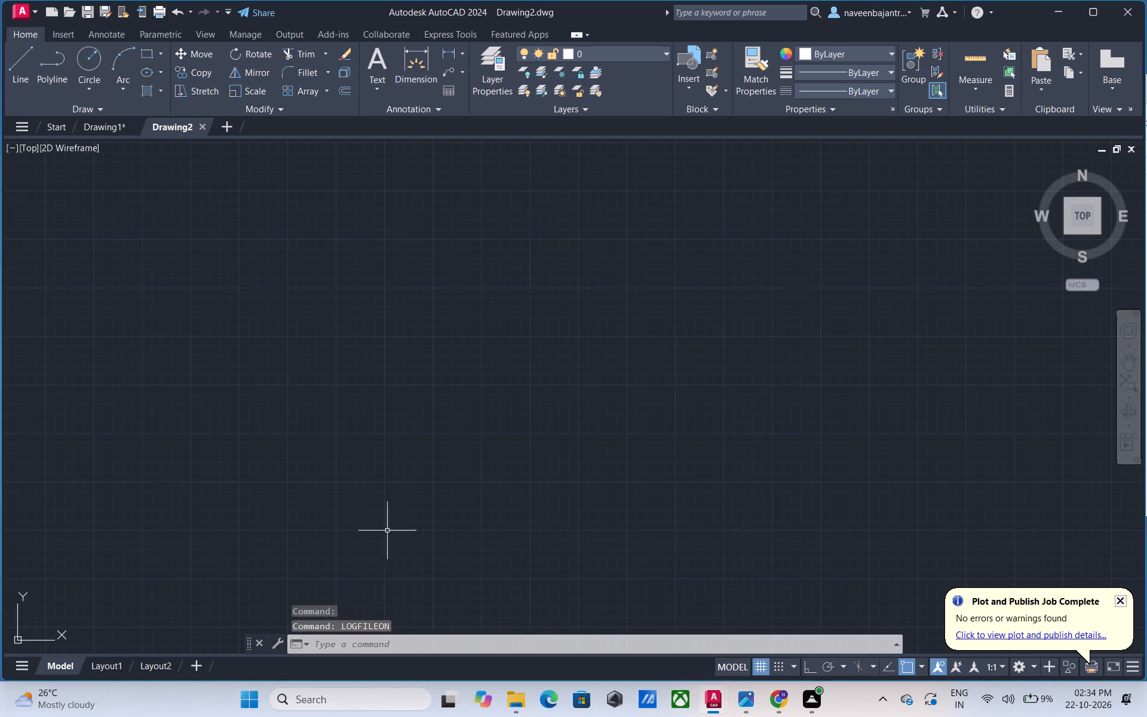
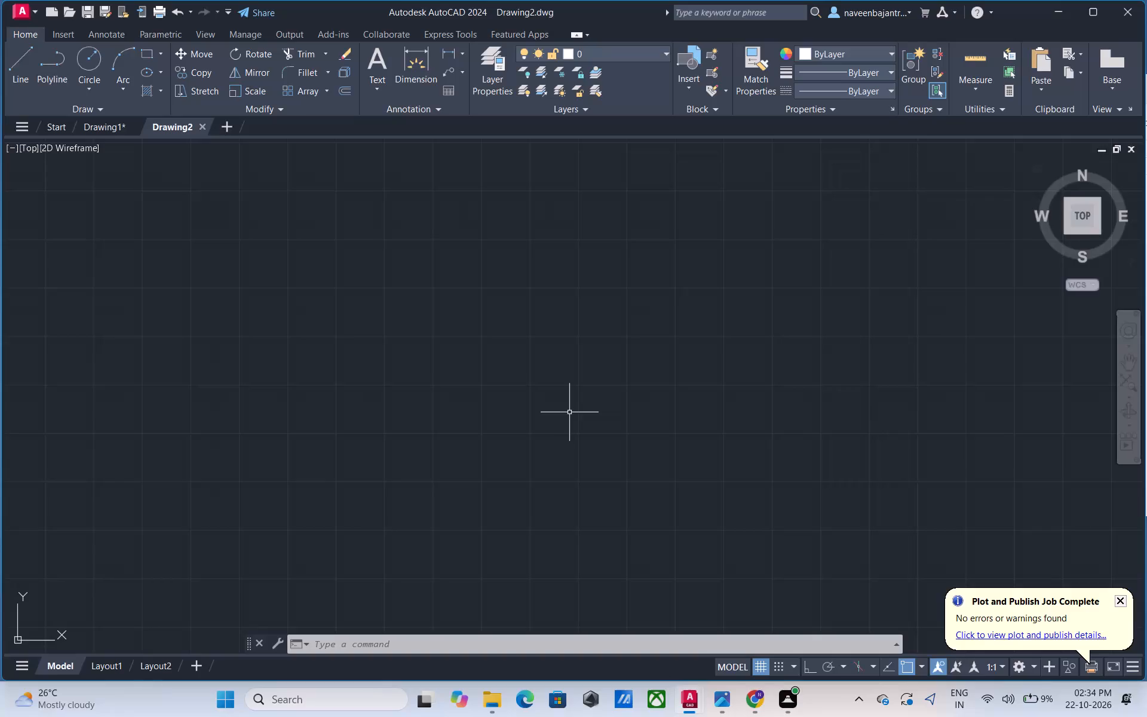
Set the drawing units to Architectural length with 0'-0 1/2" precision and Inches as the insertion scale.
key("Escape")
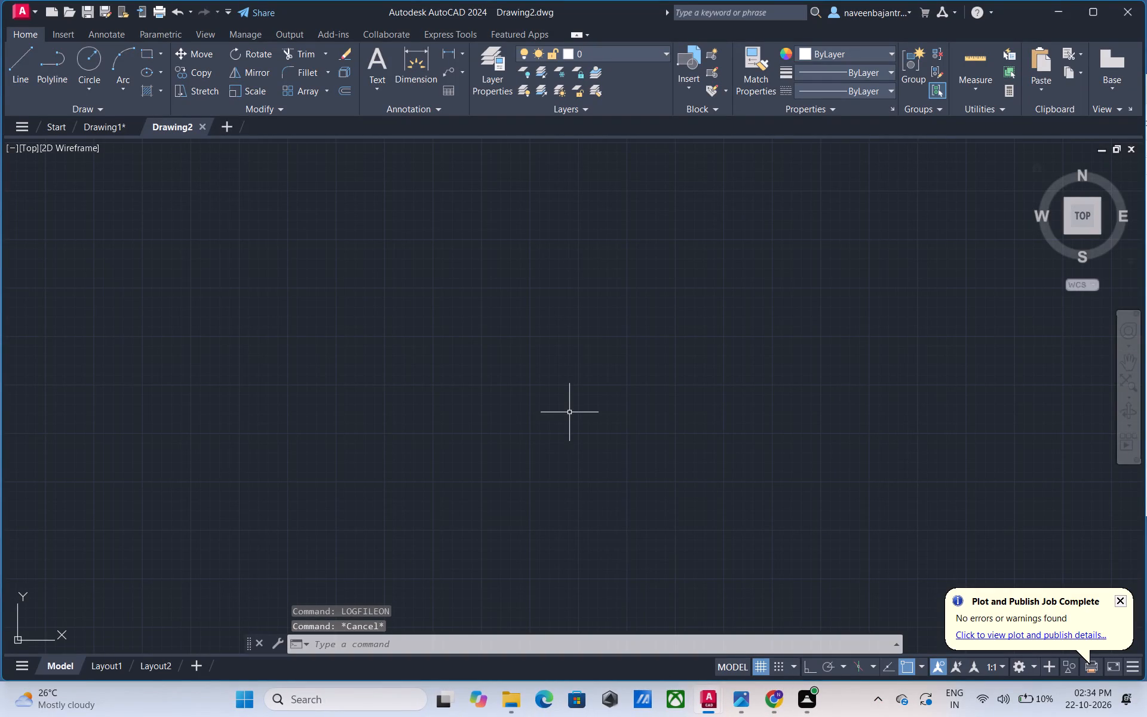
type("UN")
key("space")
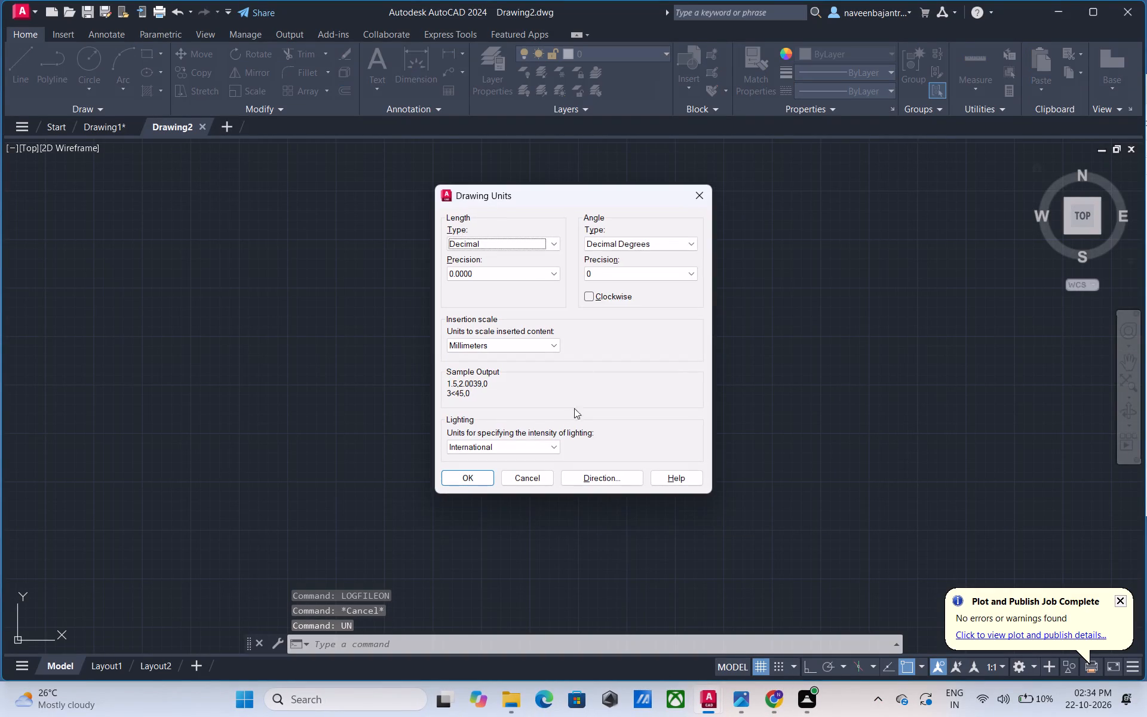
left_click(556, 238)
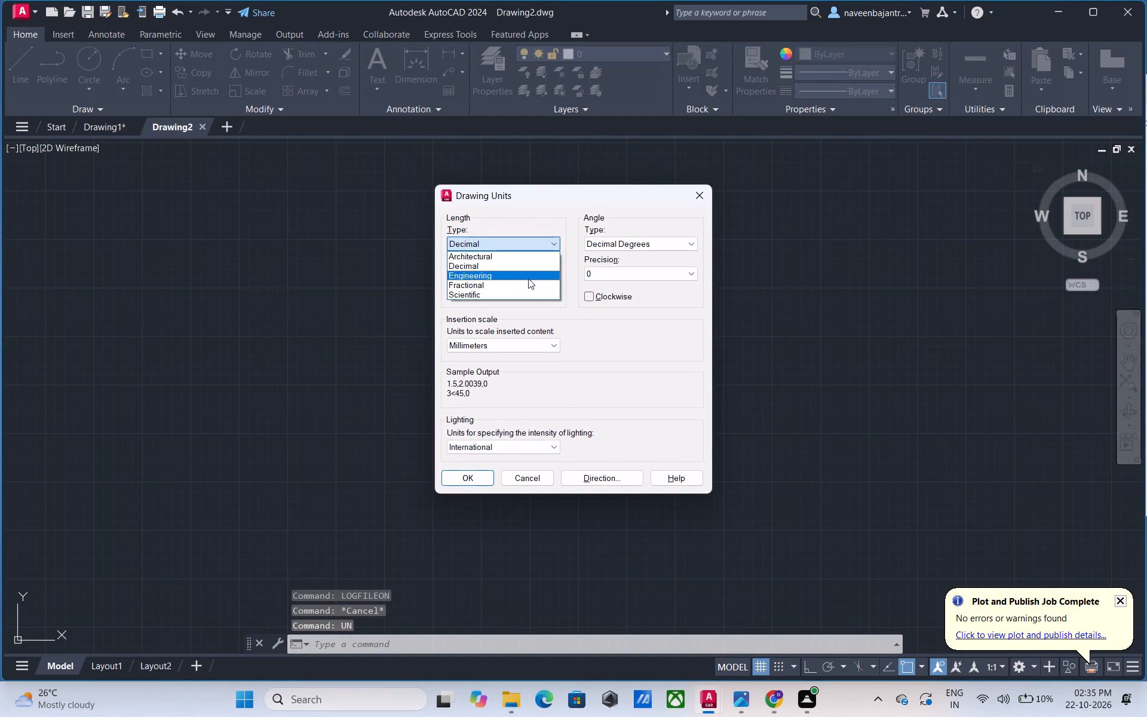
left_click(525, 260)
left_click(525, 269)
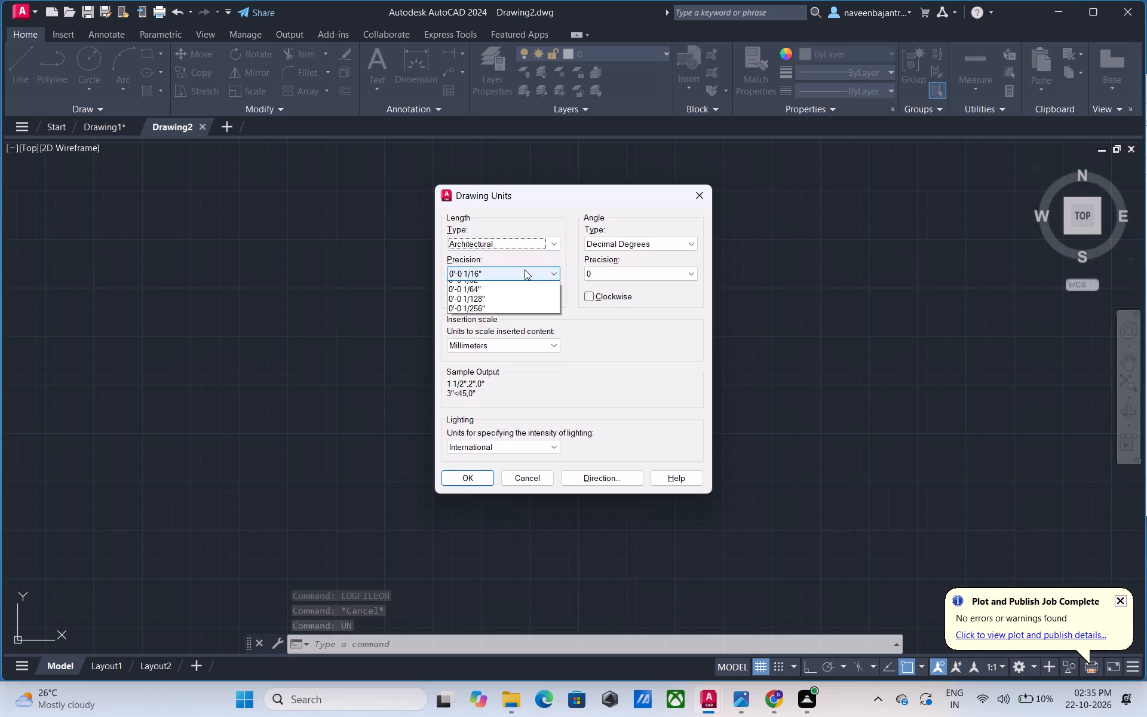
left_click(506, 297)
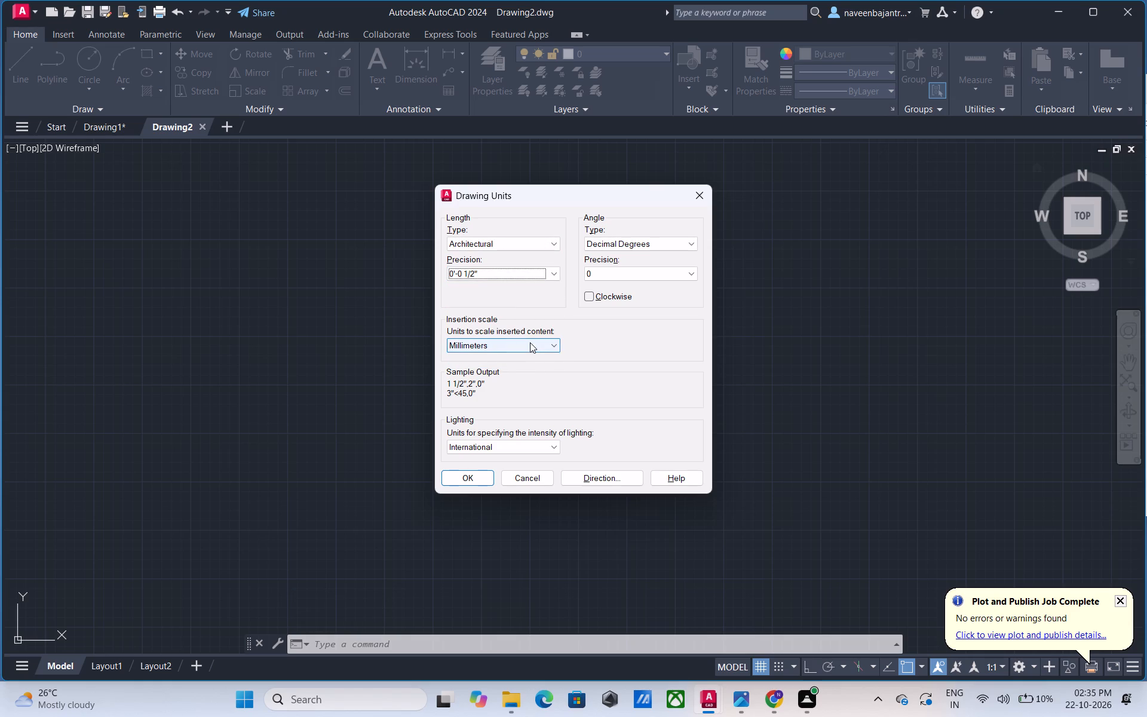
left_click(530, 342)
left_click(514, 370)
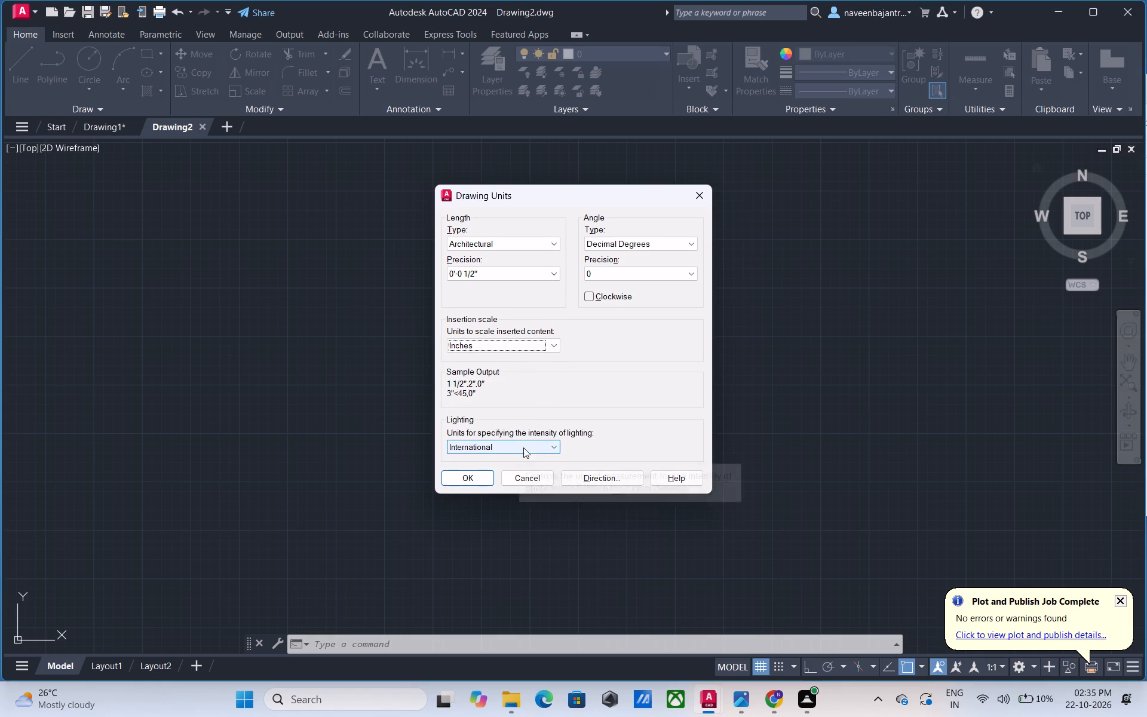
left_click(473, 480)
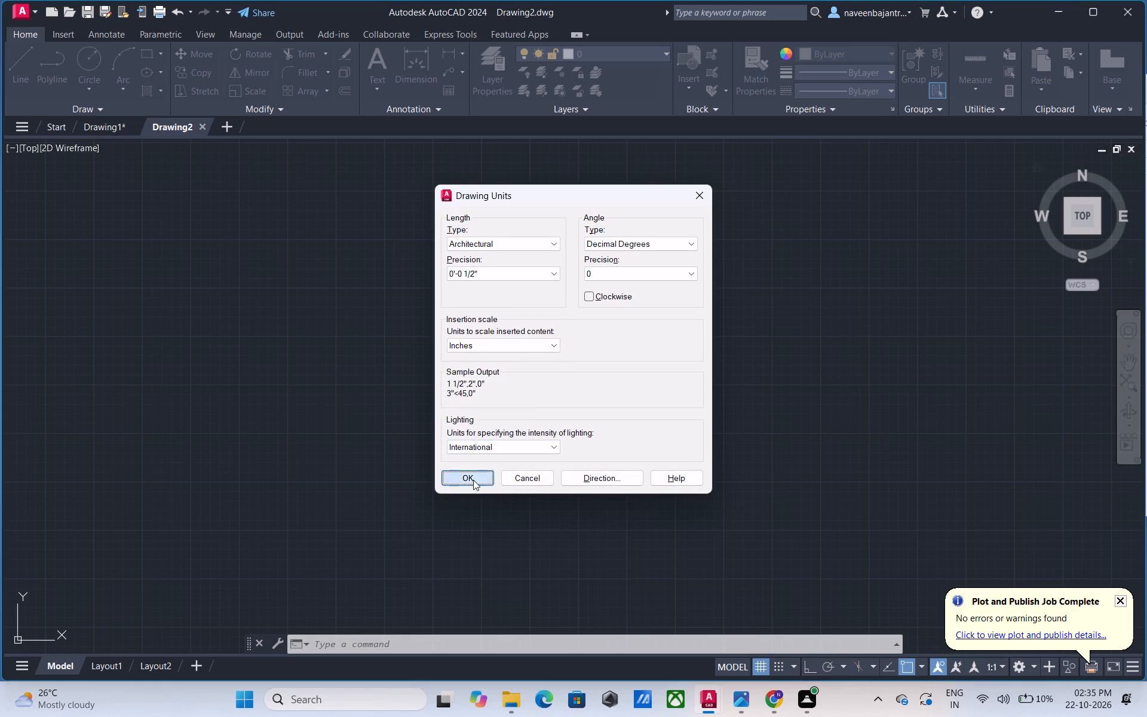
Modify the ISO-25 dimension style's primary units to Architectural with 0'-0 1/2" precision, suppressing 0 feet and 0 inches.
type("D")
key("space")
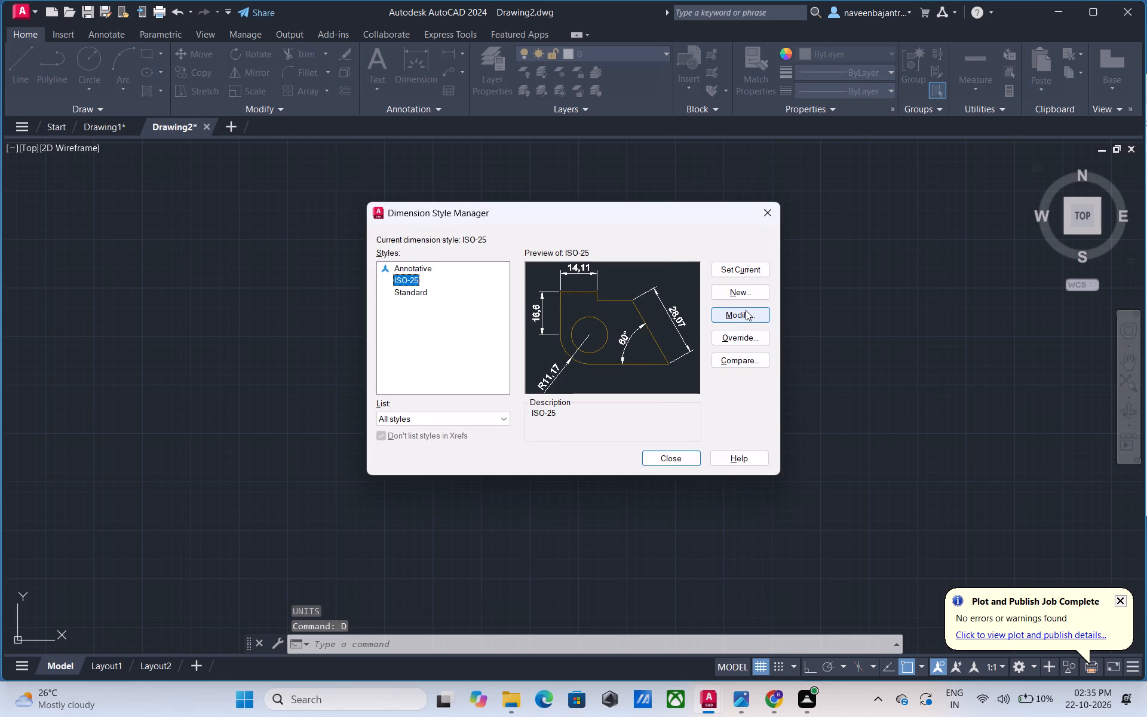
left_click(746, 310)
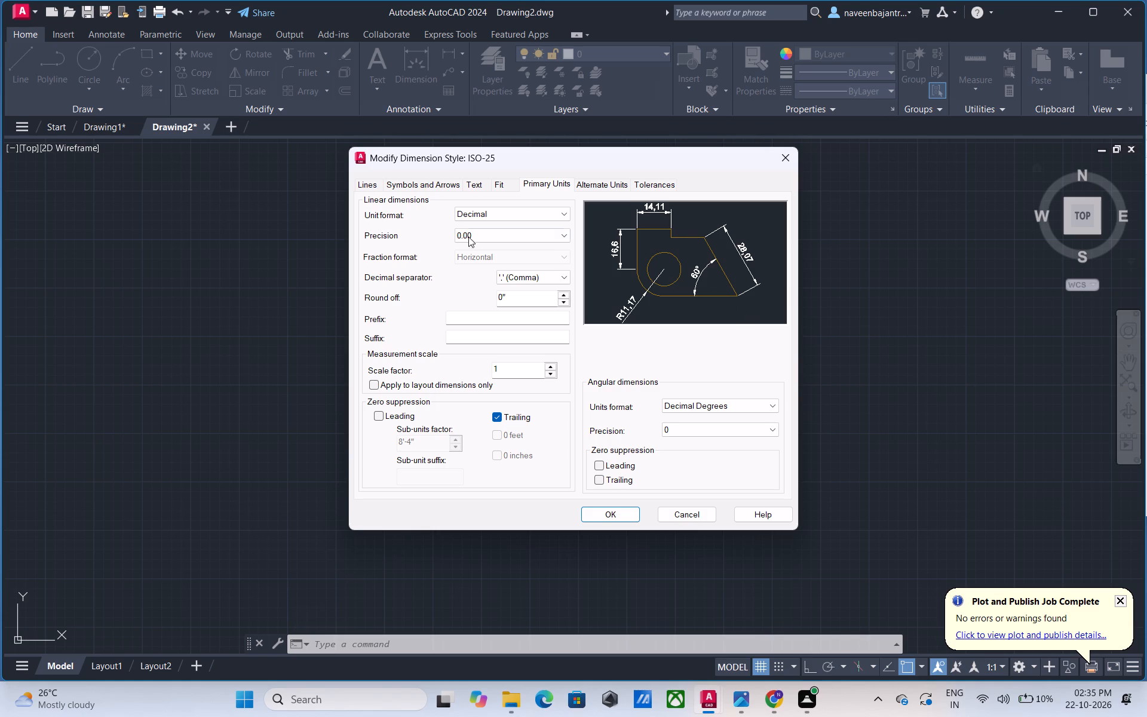
left_click(540, 210)
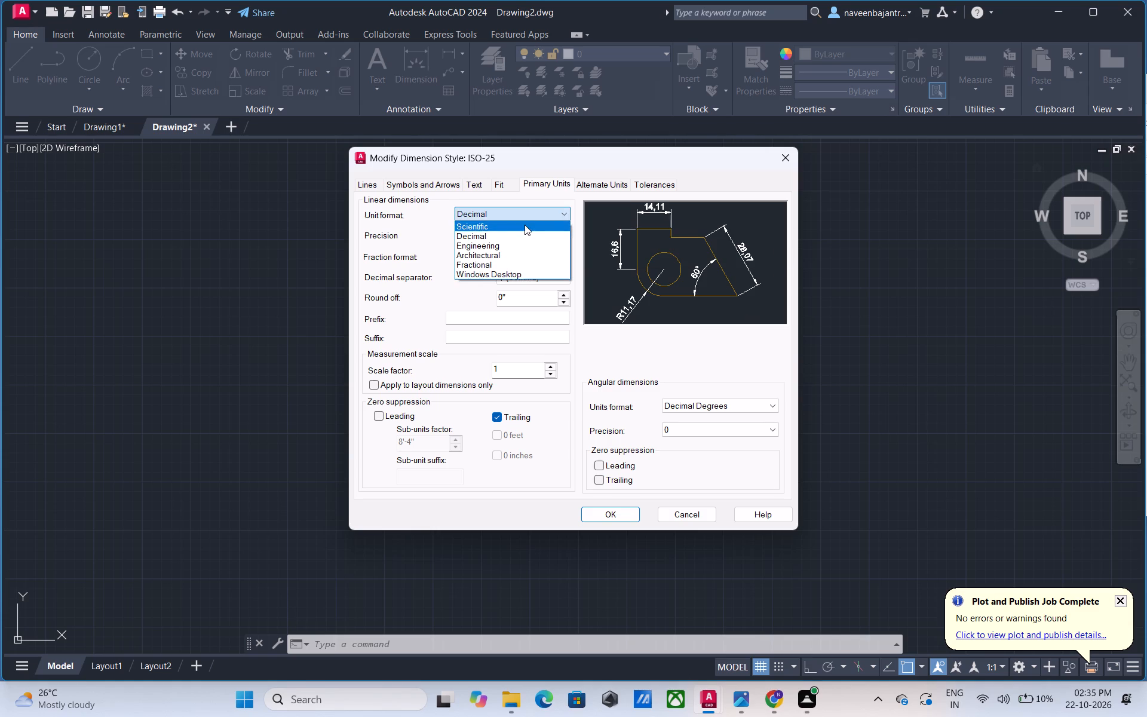
left_click(504, 258)
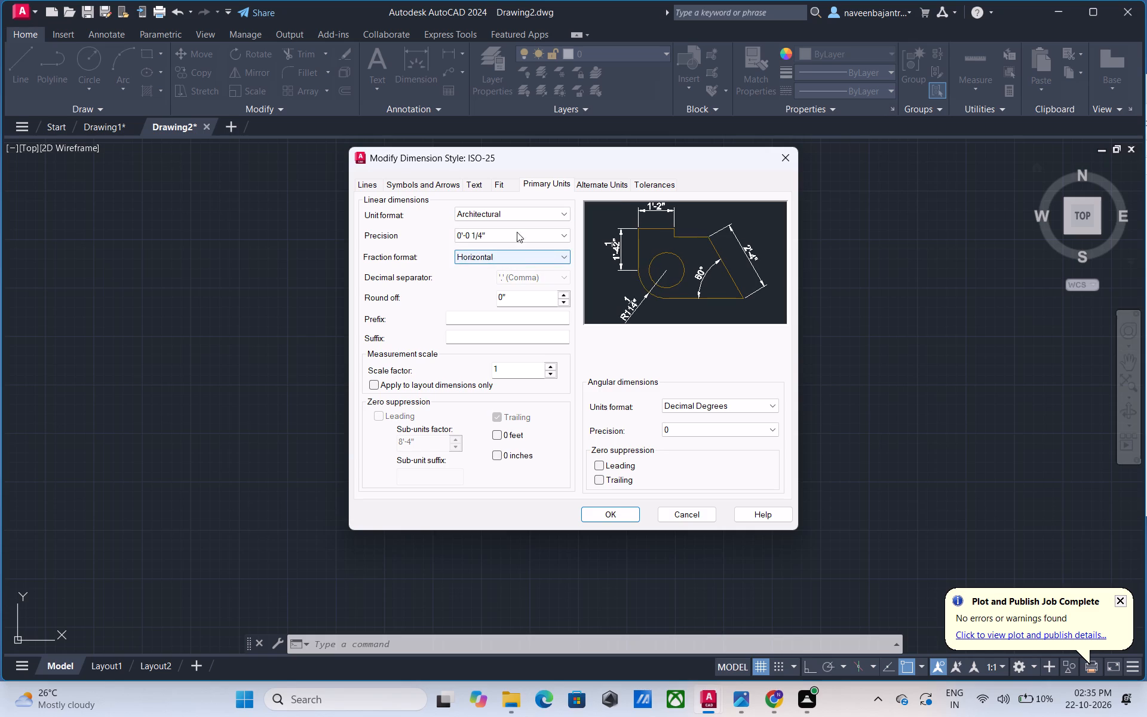
left_click(518, 234)
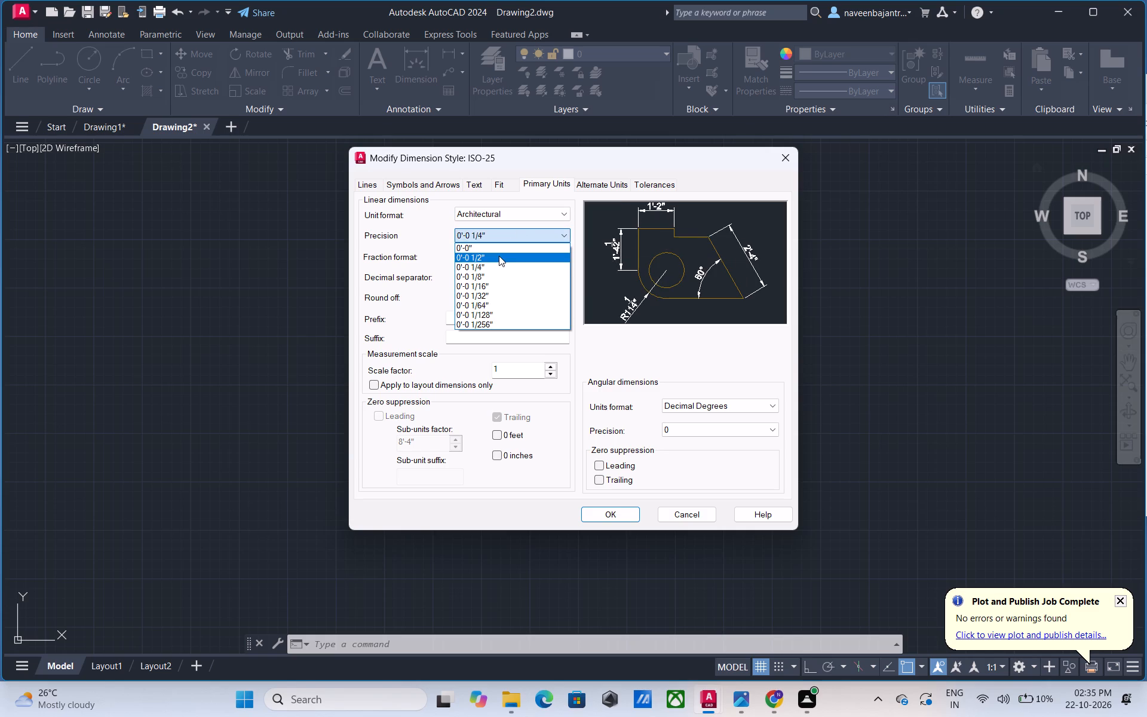
left_click(499, 256)
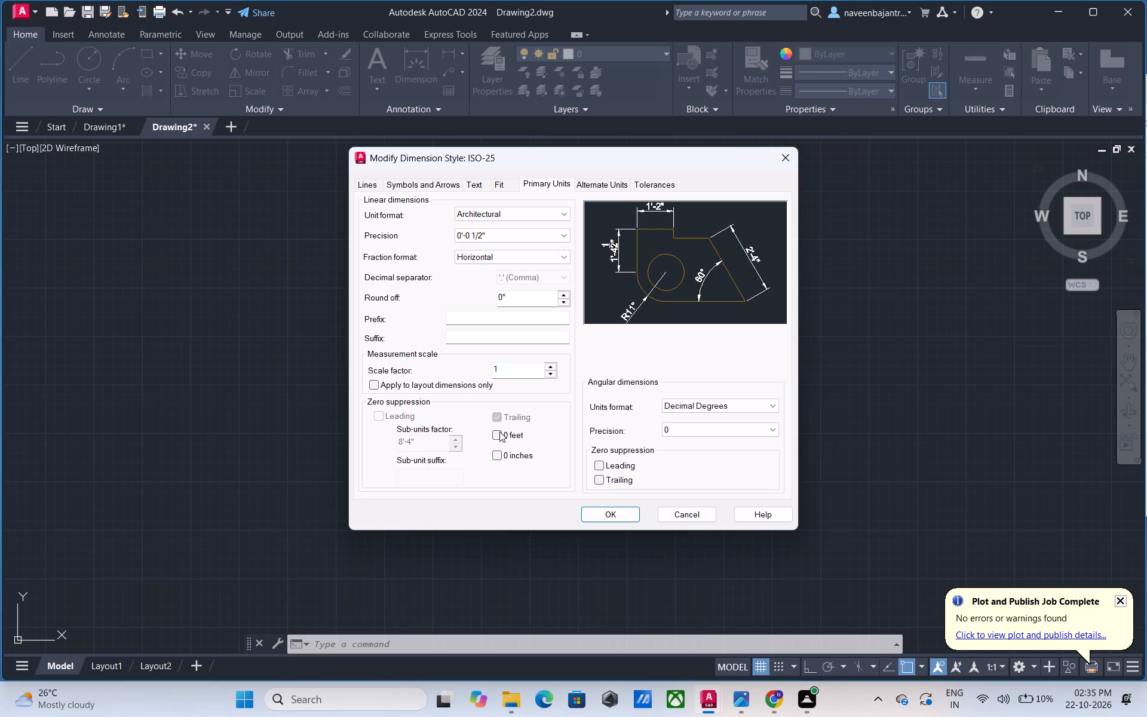
left_click(499, 431)
left_click(498, 451)
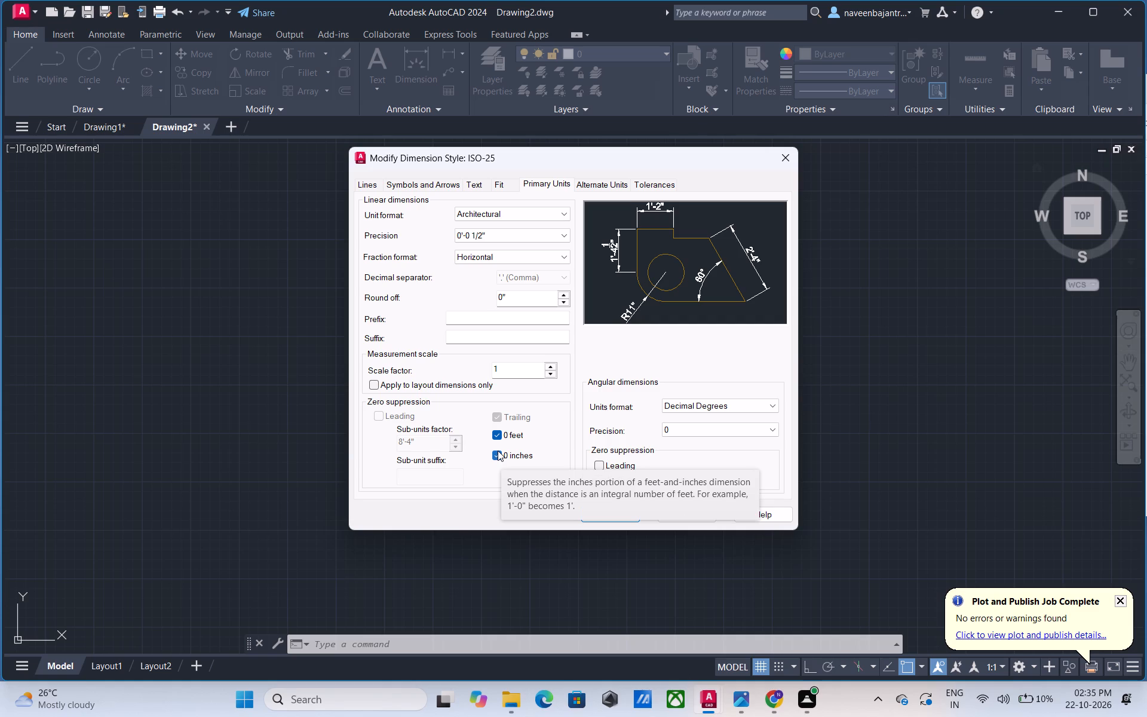
Set the ISO-25 dimension text height to 9" and the fraction height scale to 0.5.
left_click(477, 181)
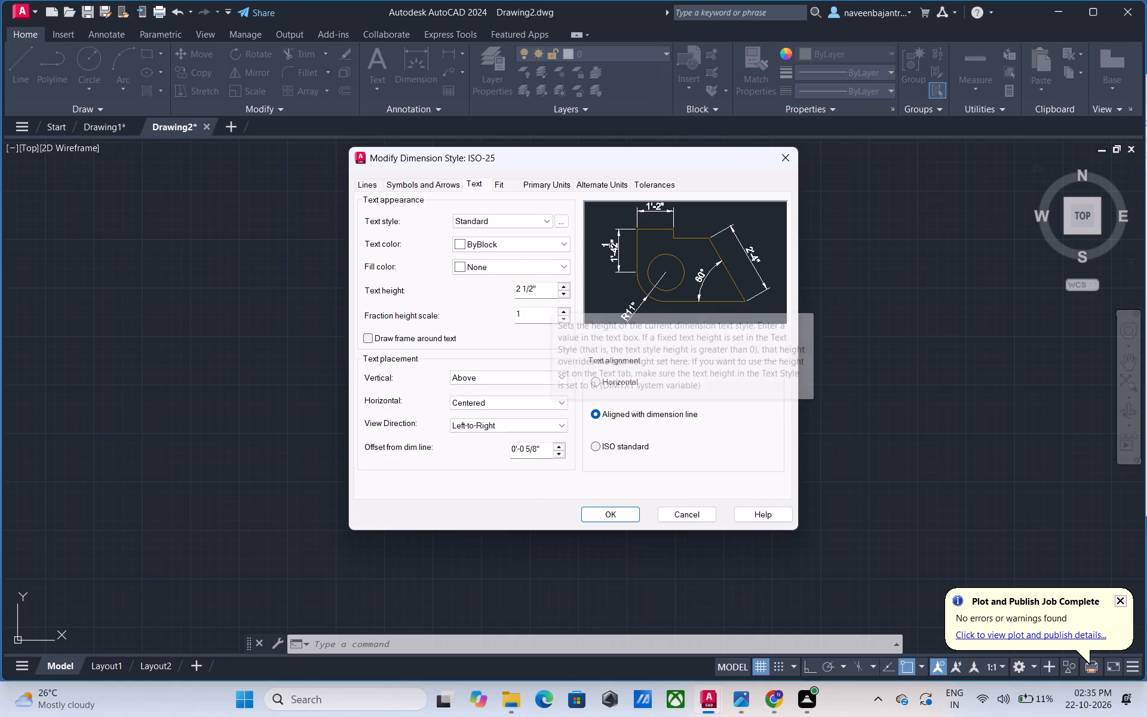
left_click_drag(544, 290, 483, 290)
type("9\"")
key("Return")
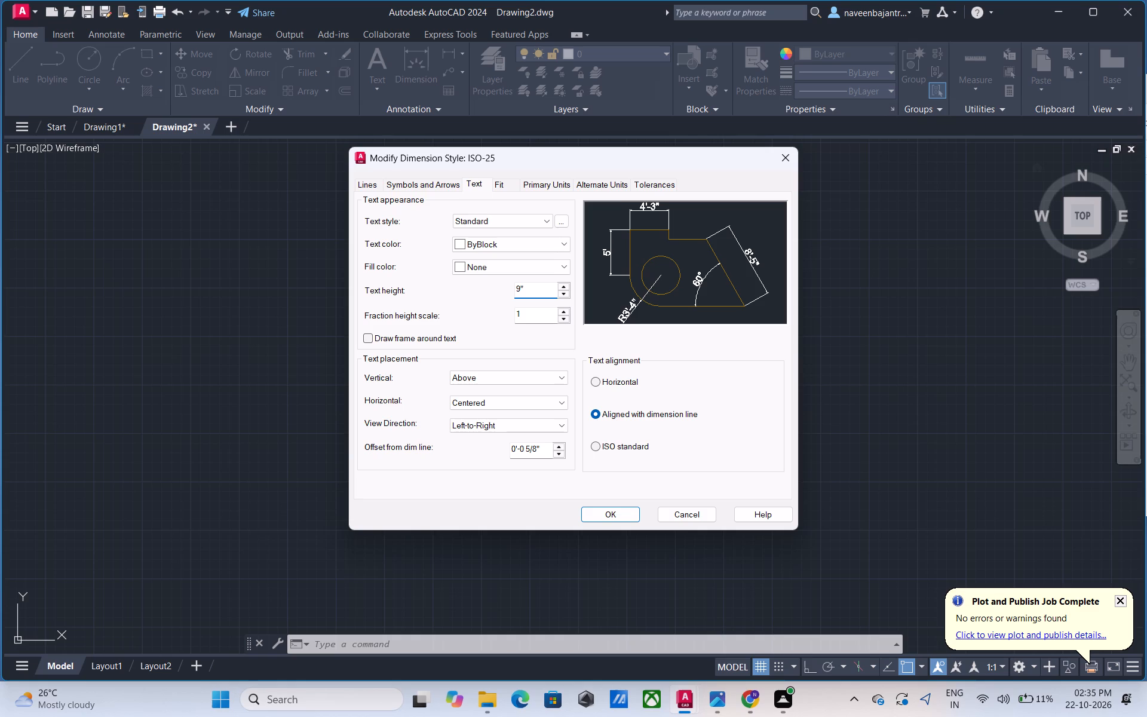
left_click(561, 320)
Place ISO-25 dimension text vertically Centered with a 2" offset from the dimension line and Horizontal alignment.
left_click(513, 382)
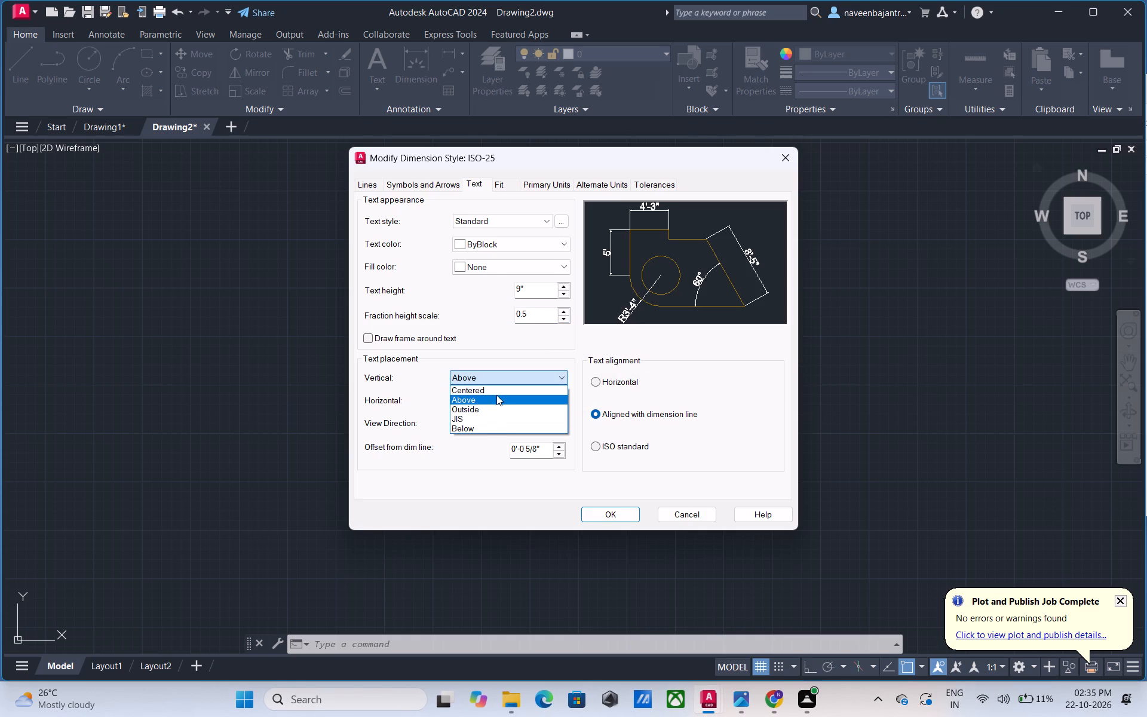
left_click(496, 393)
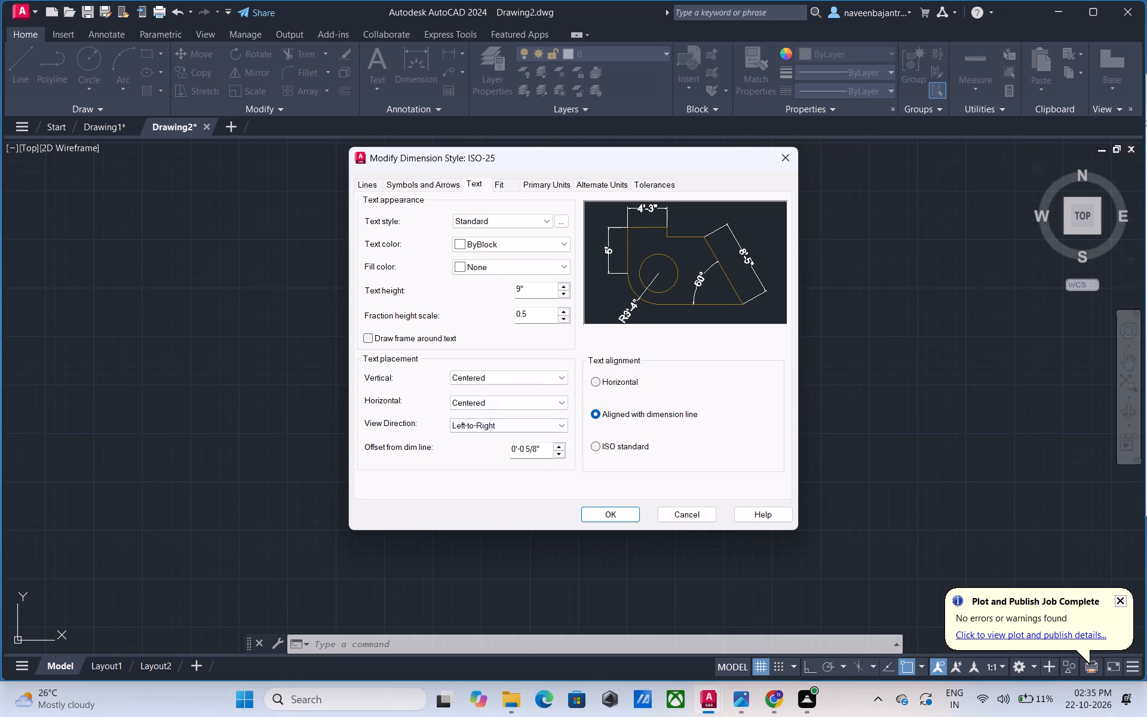
left_click_drag(538, 449, 508, 454)
type("2\"")
key("Return")
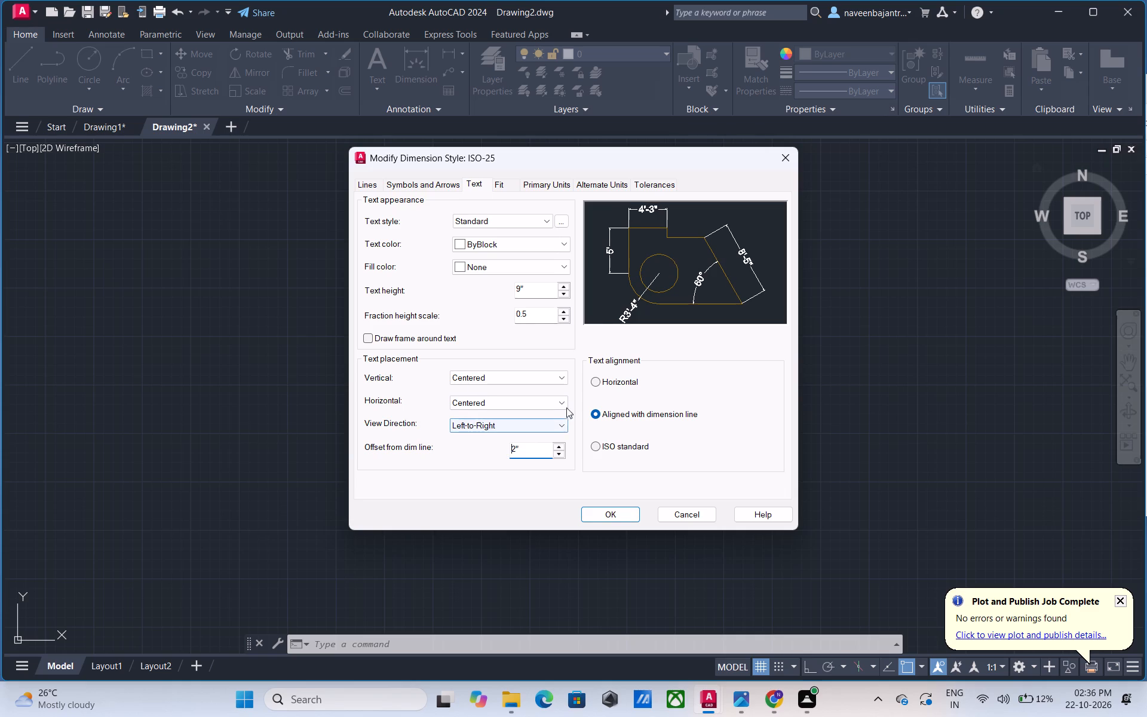
left_click(596, 377)
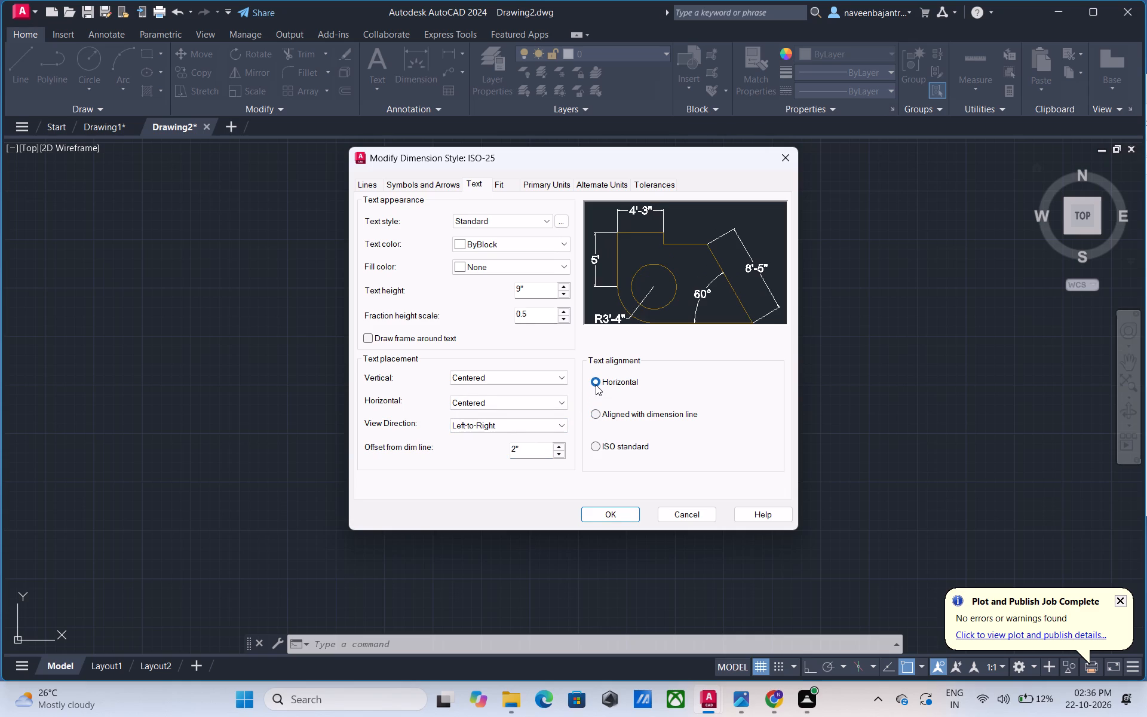
Review the primary units, save the ISO-25 style changes and set it as the current dimension style.
left_click(540, 181)
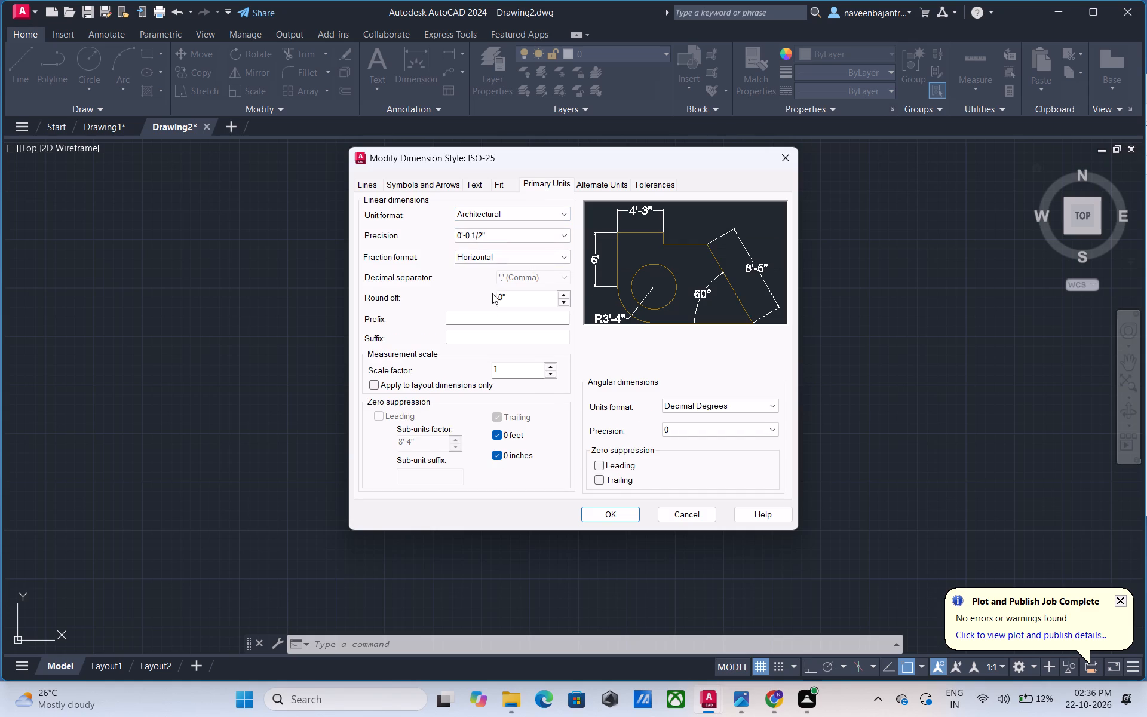
left_click(615, 510)
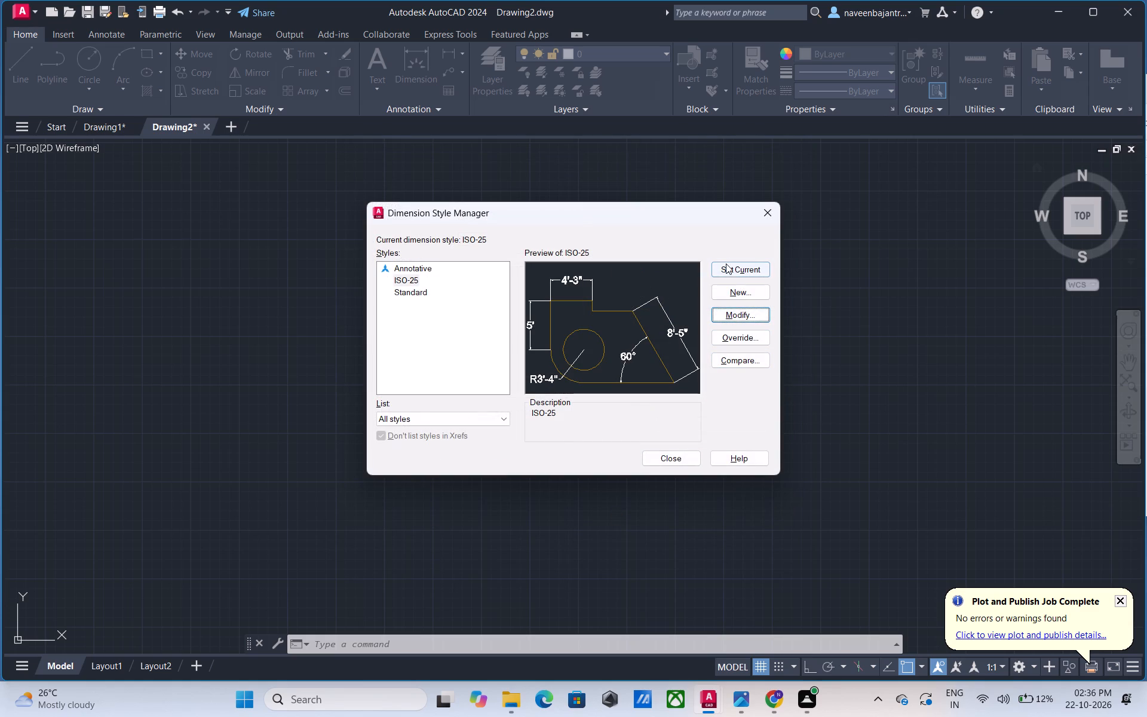
left_click(725, 265)
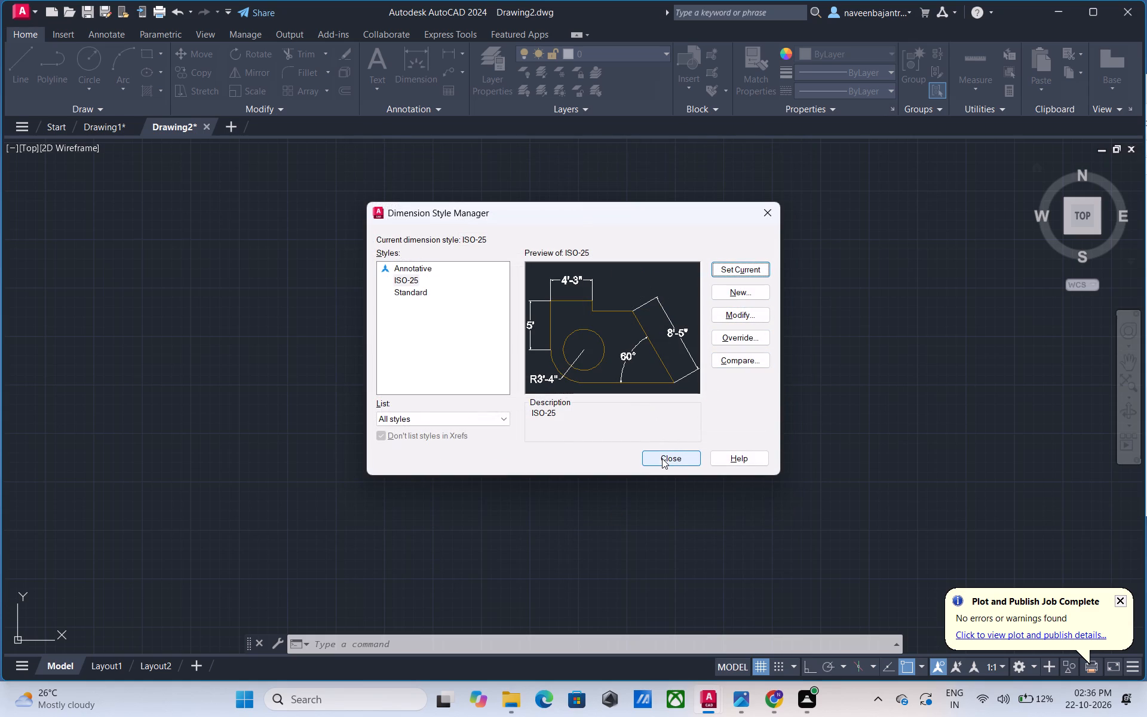
left_click(662, 458)
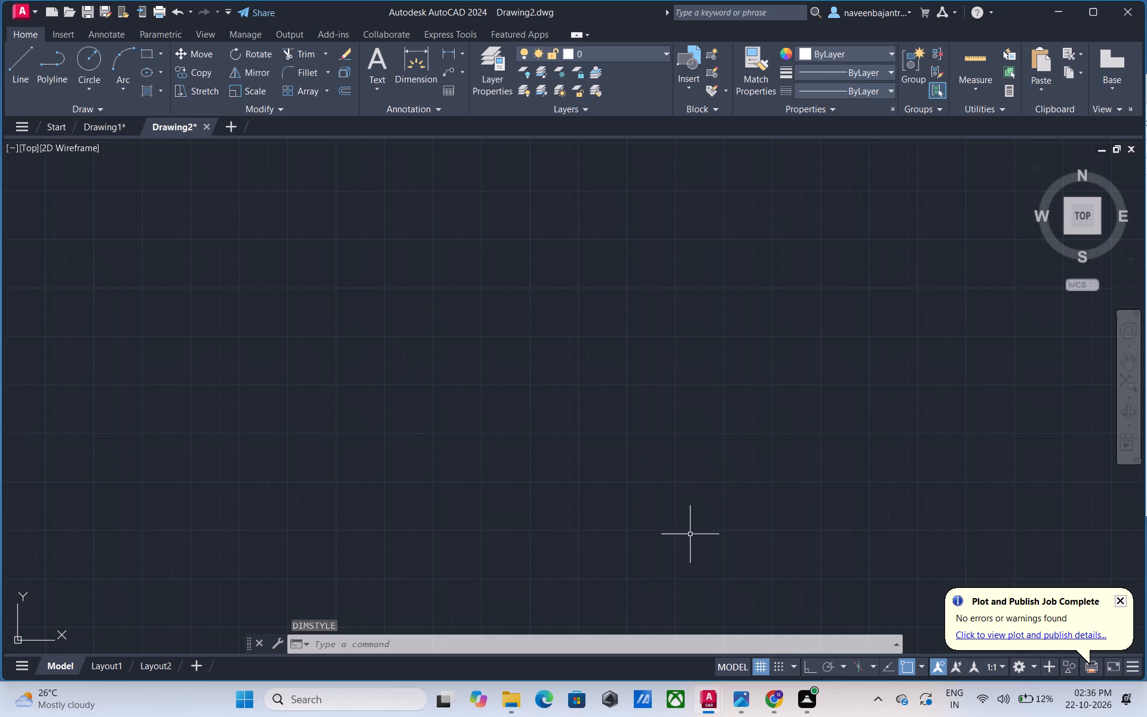
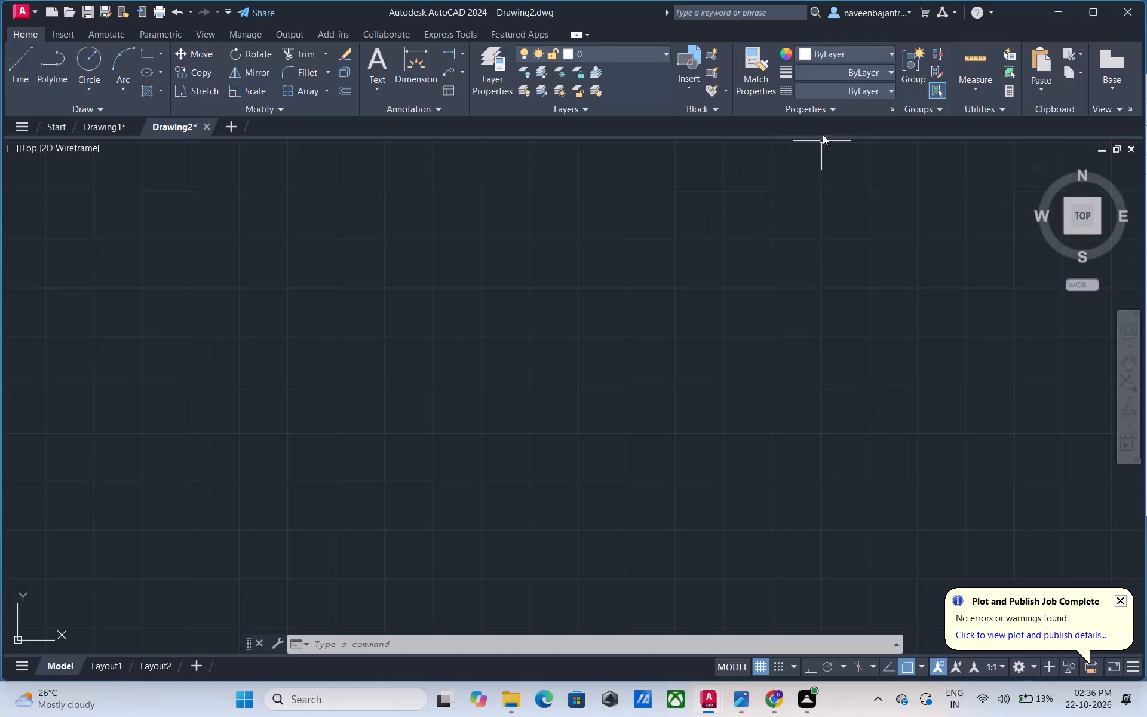
Pick DIC 78 from the DIC COLOR GUIDE(R) color book as the current object color.
left_click(801, 57)
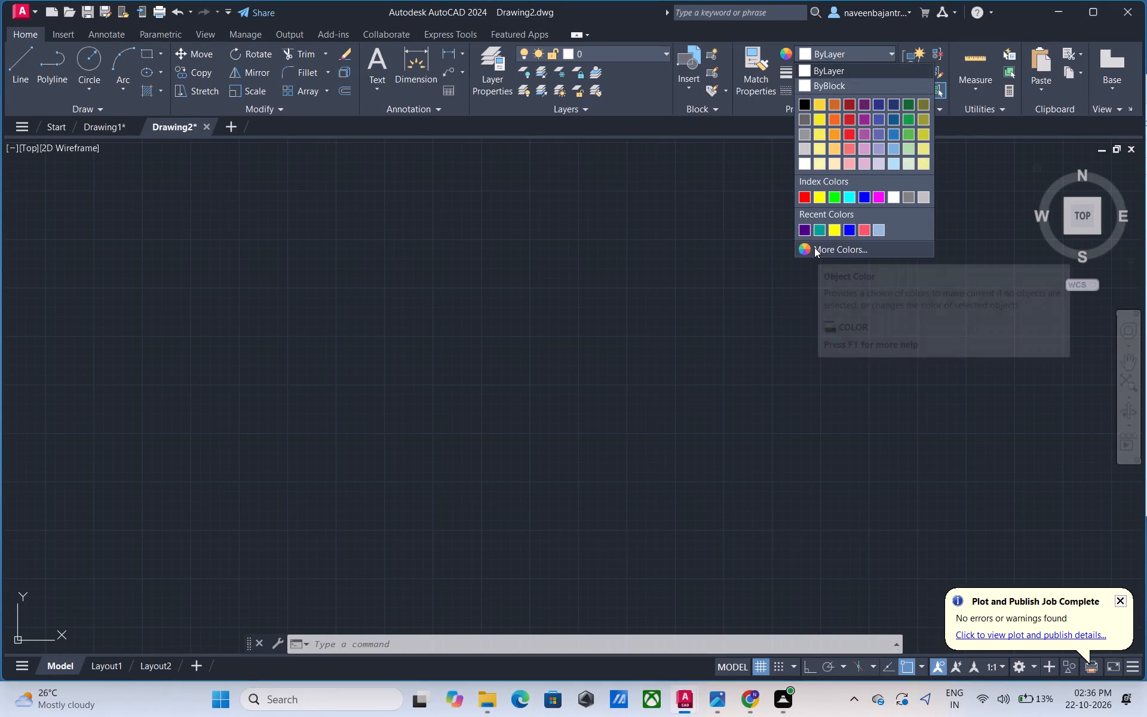
left_click(814, 247)
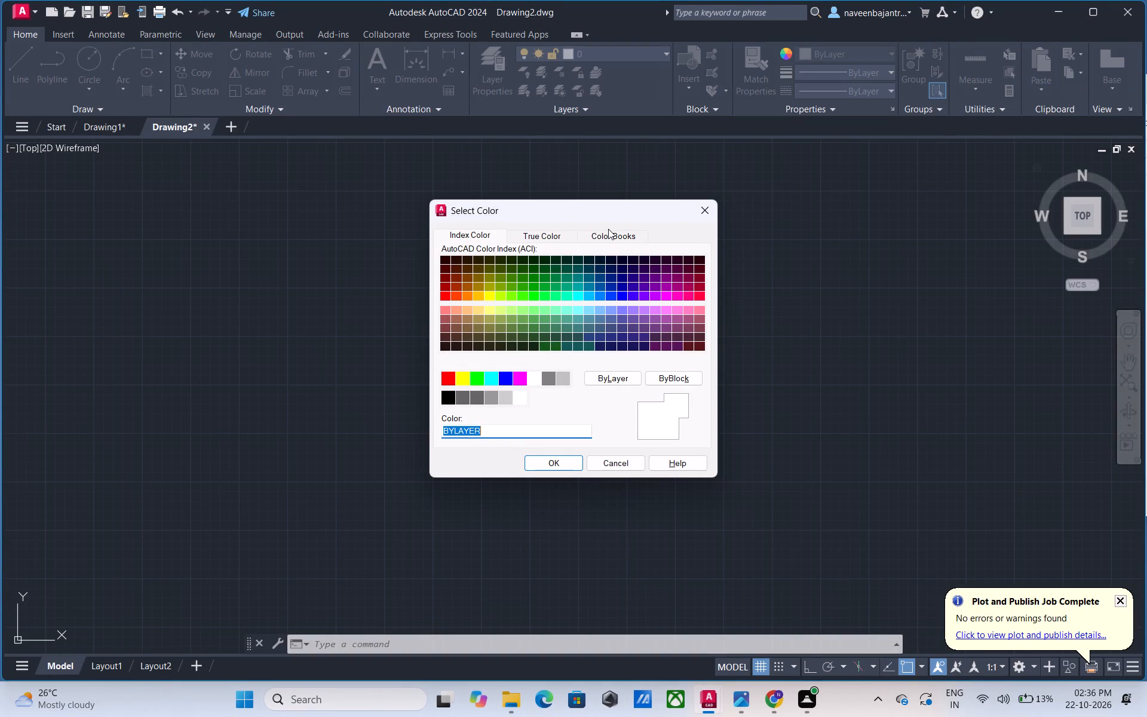
left_click(608, 229)
left_click(609, 234)
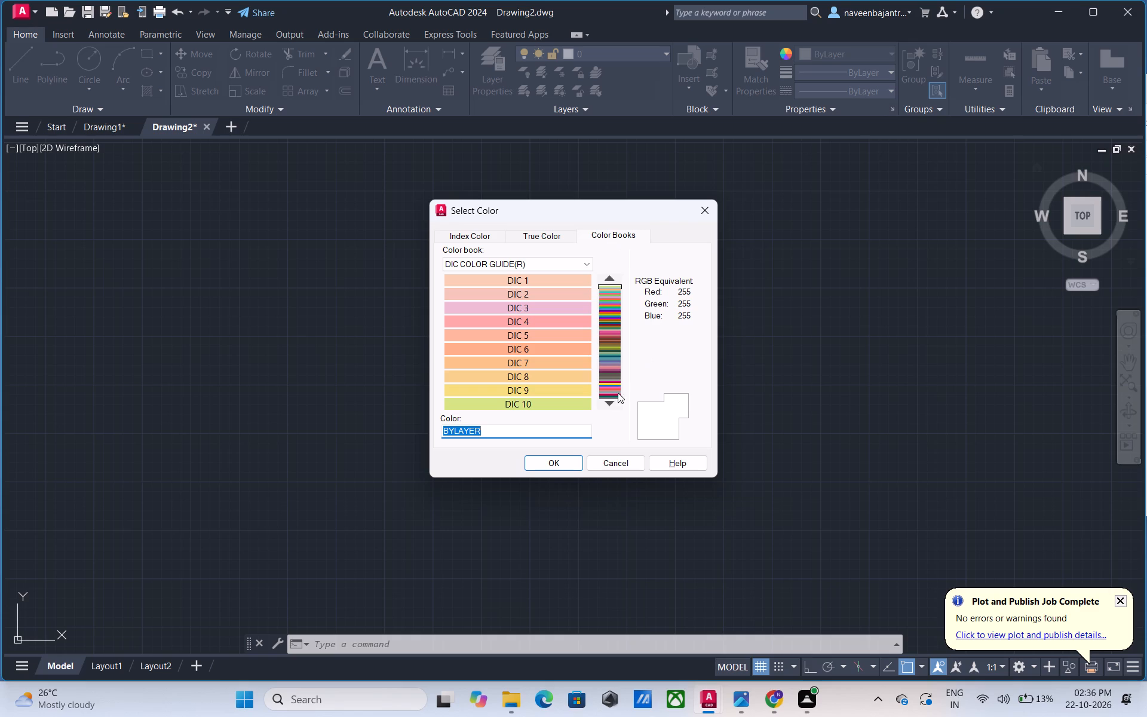
left_click(612, 403)
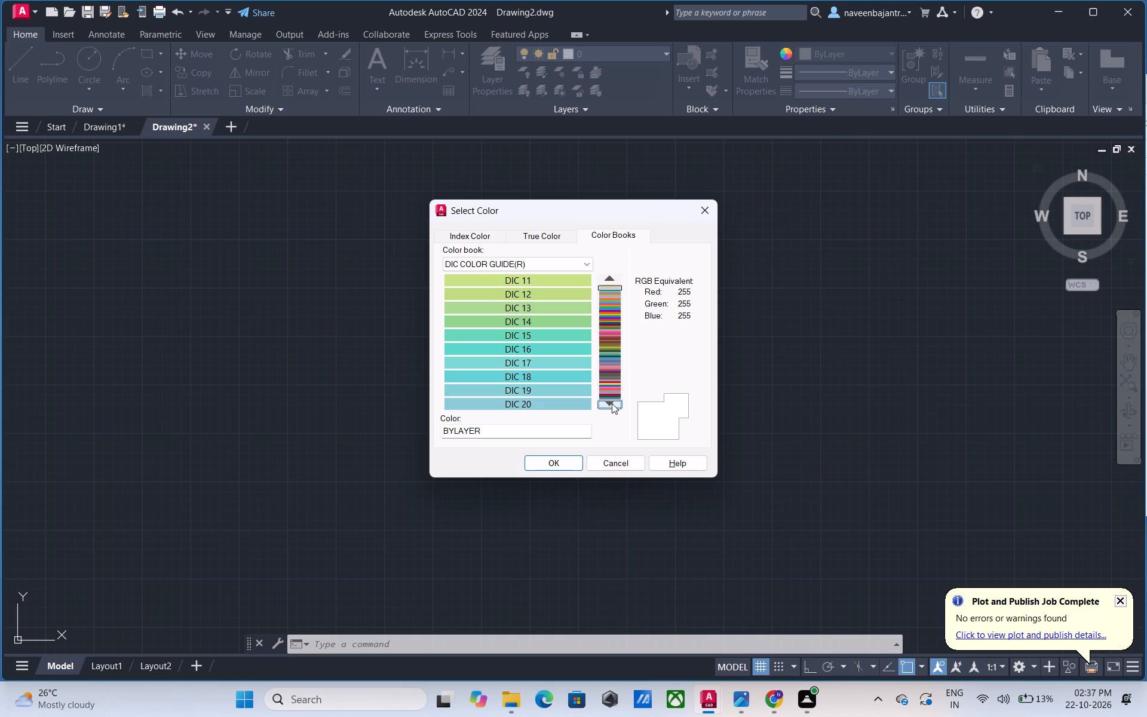
left_click(612, 403)
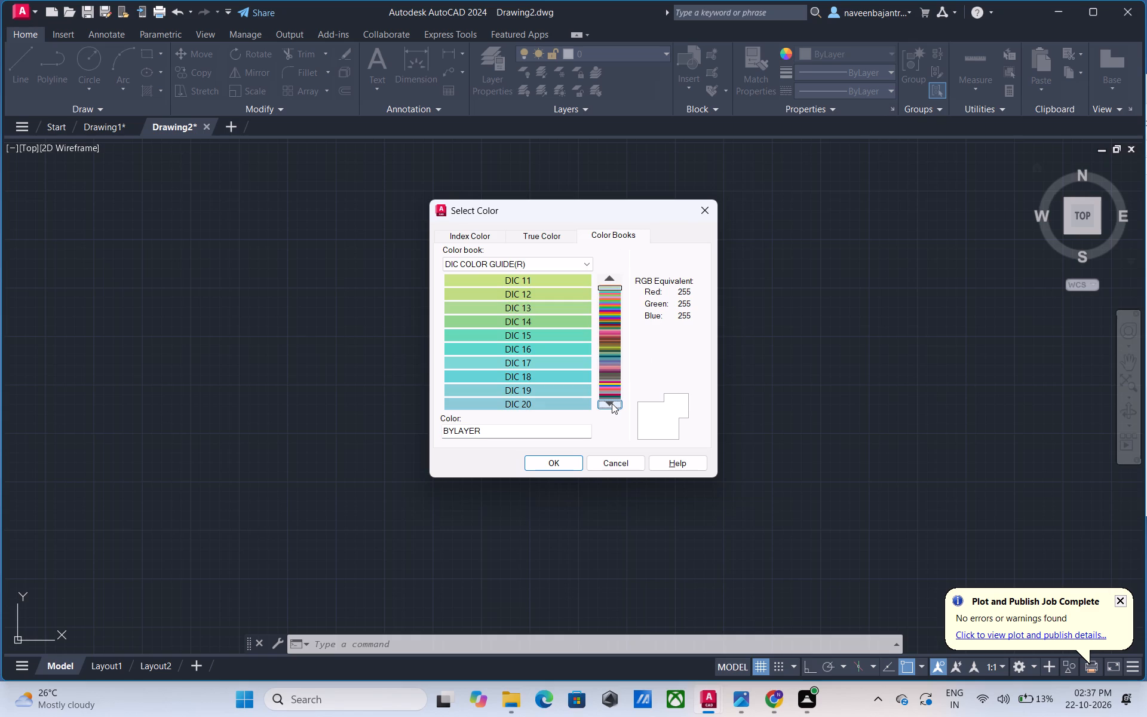
left_click(612, 403)
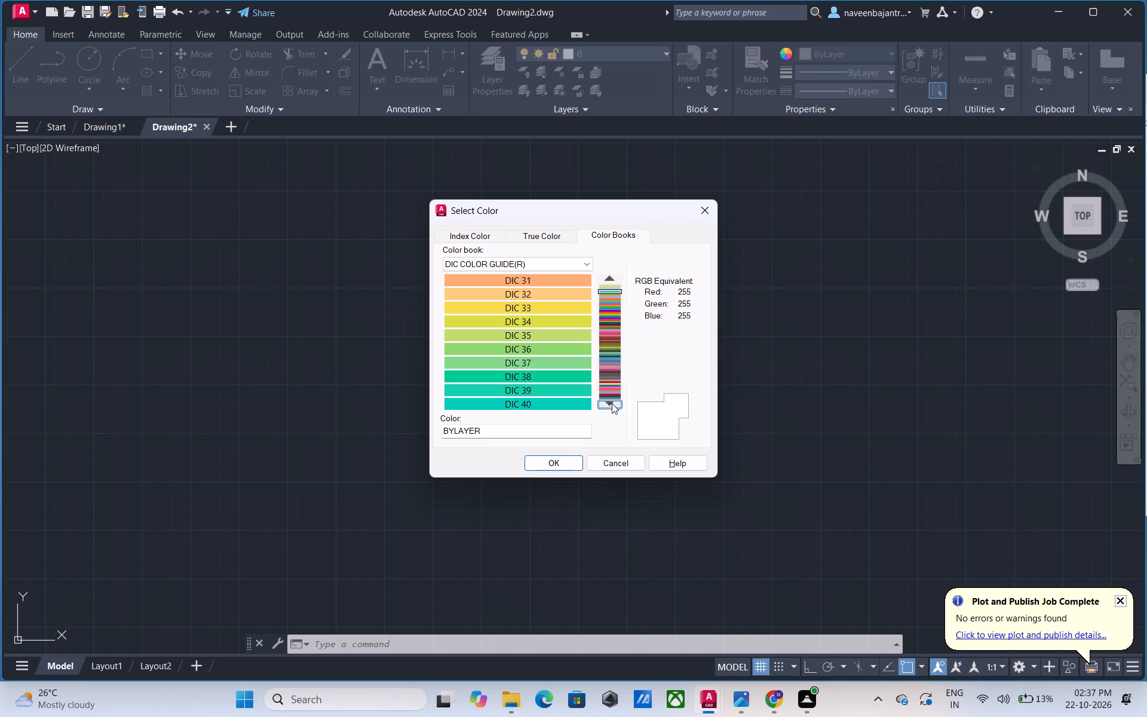
left_click(612, 403)
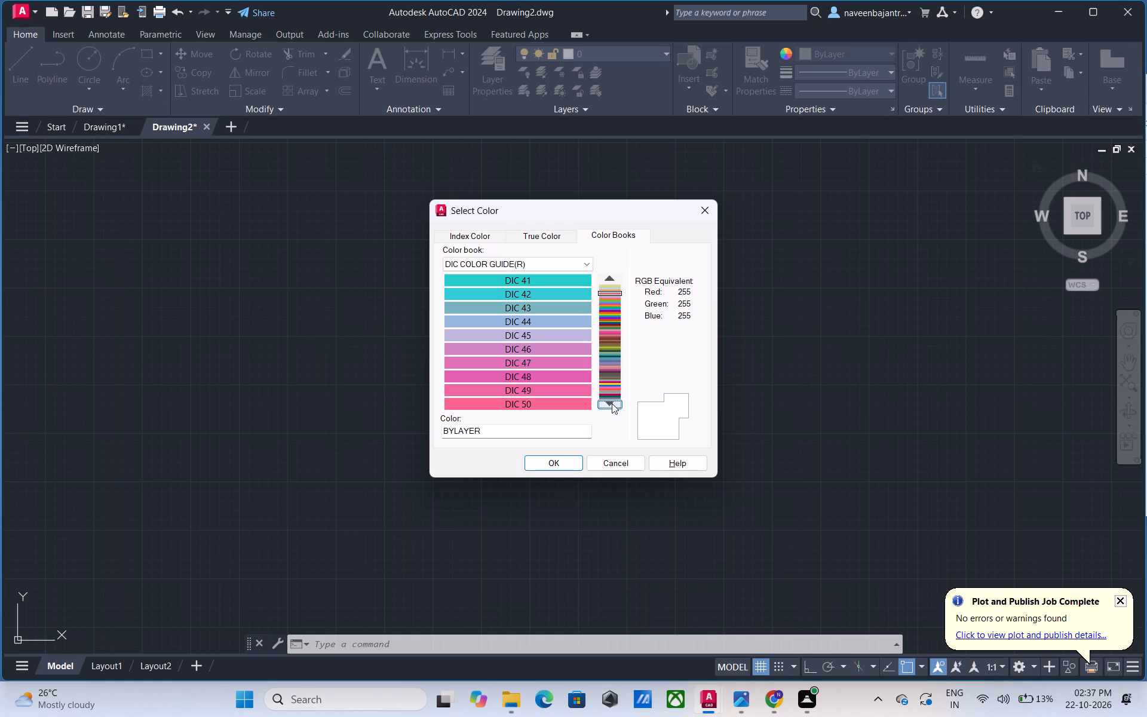
left_click(612, 403)
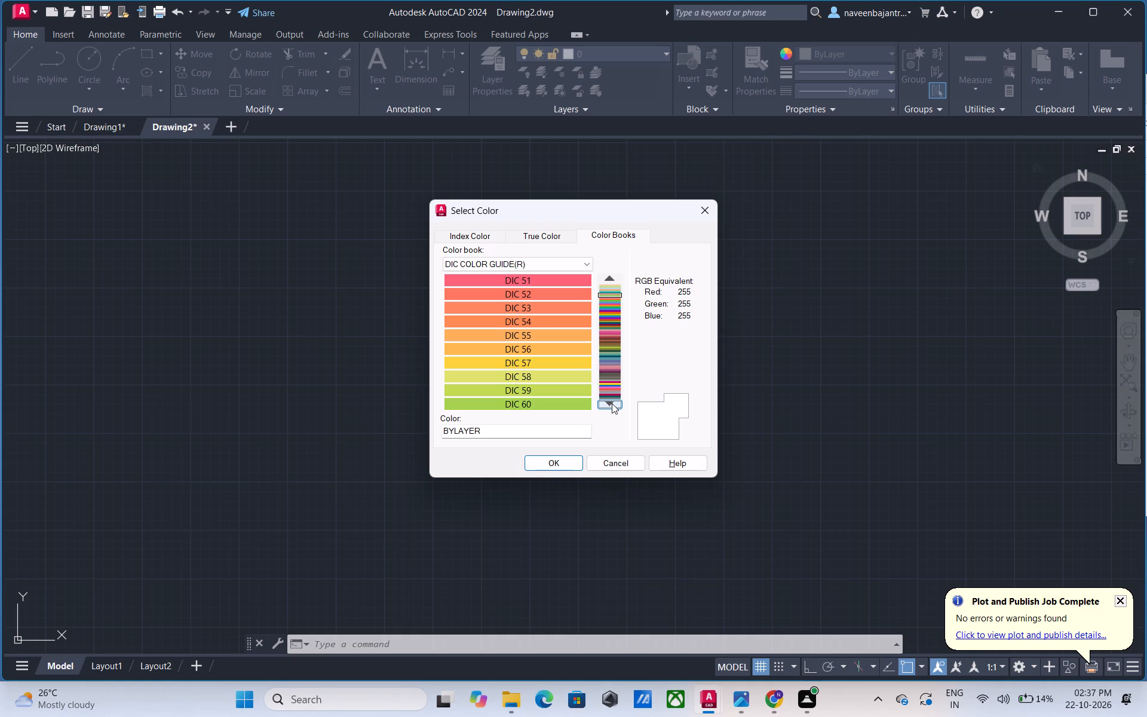
left_click(612, 403)
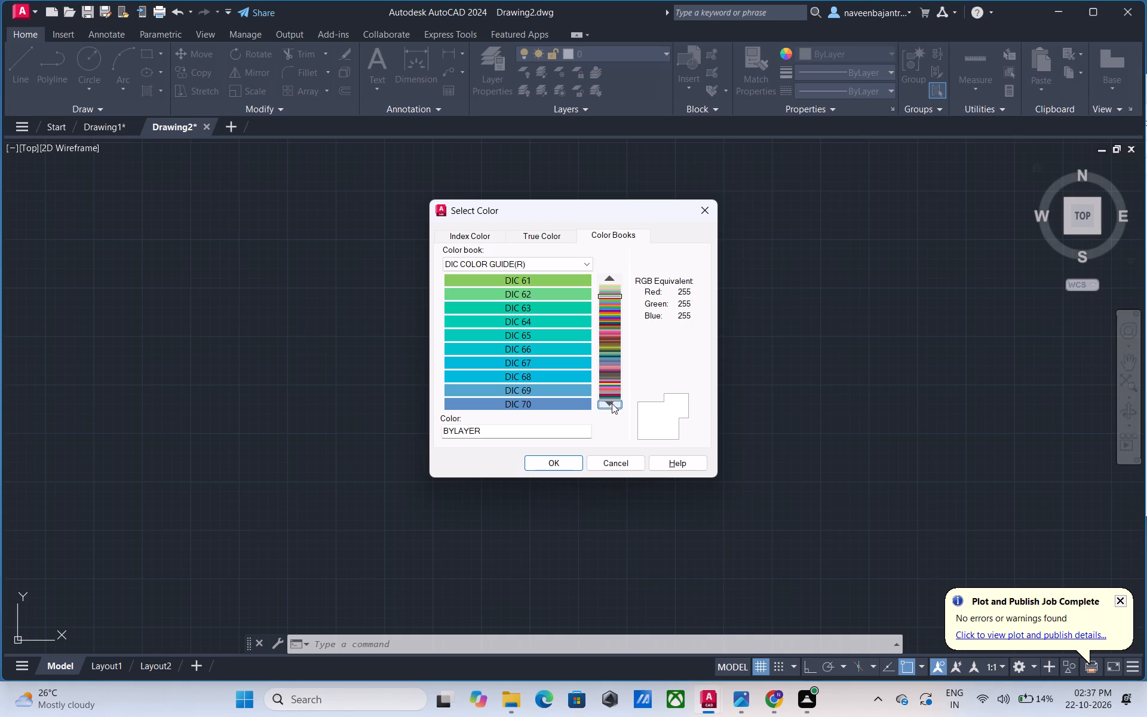
left_click(612, 403)
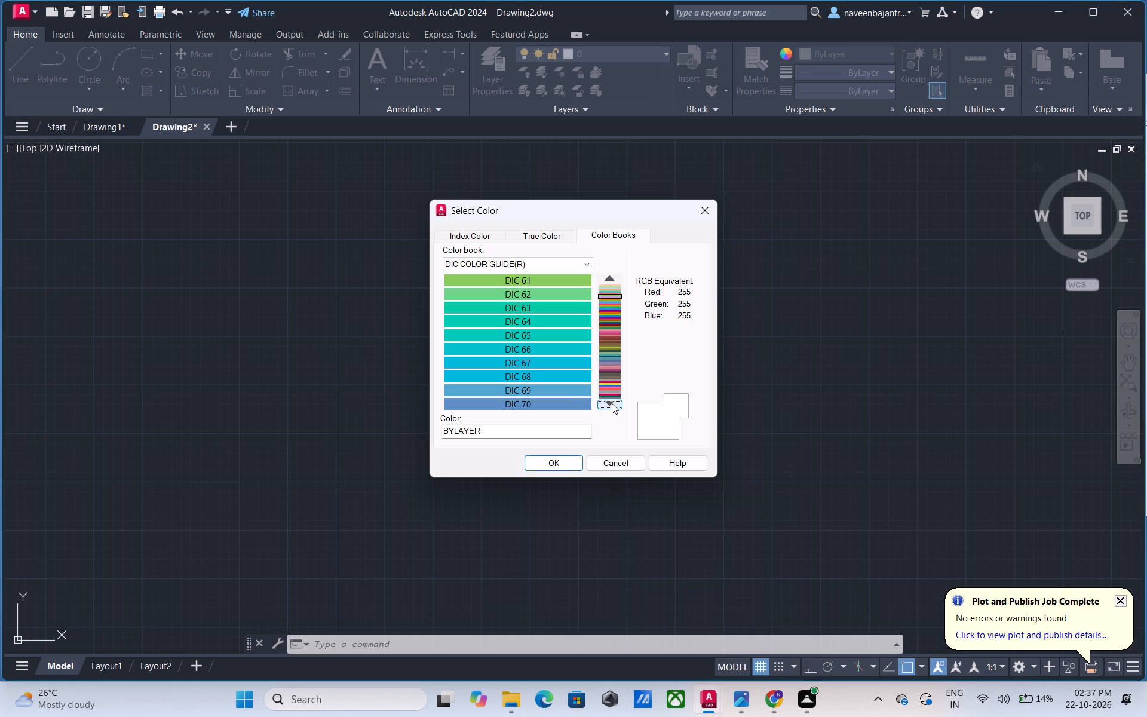
left_click(559, 376)
left_click(601, 405)
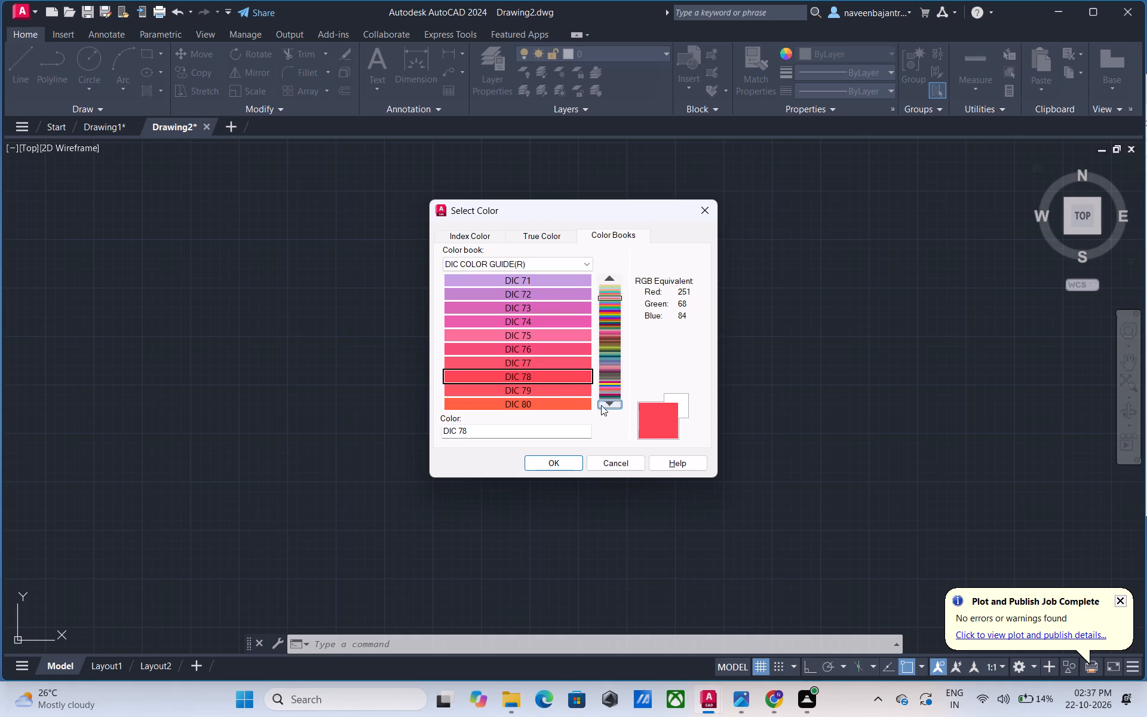
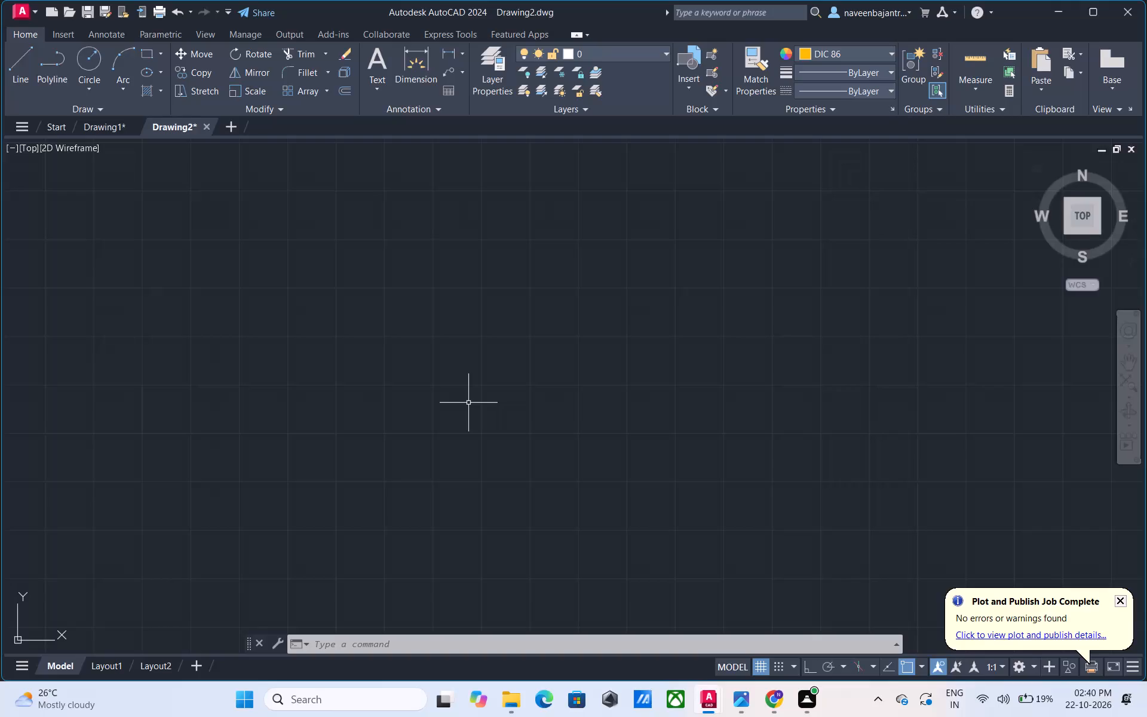
Turn on Ortho mode while starting a line, and abandon that line.
key("Escape")
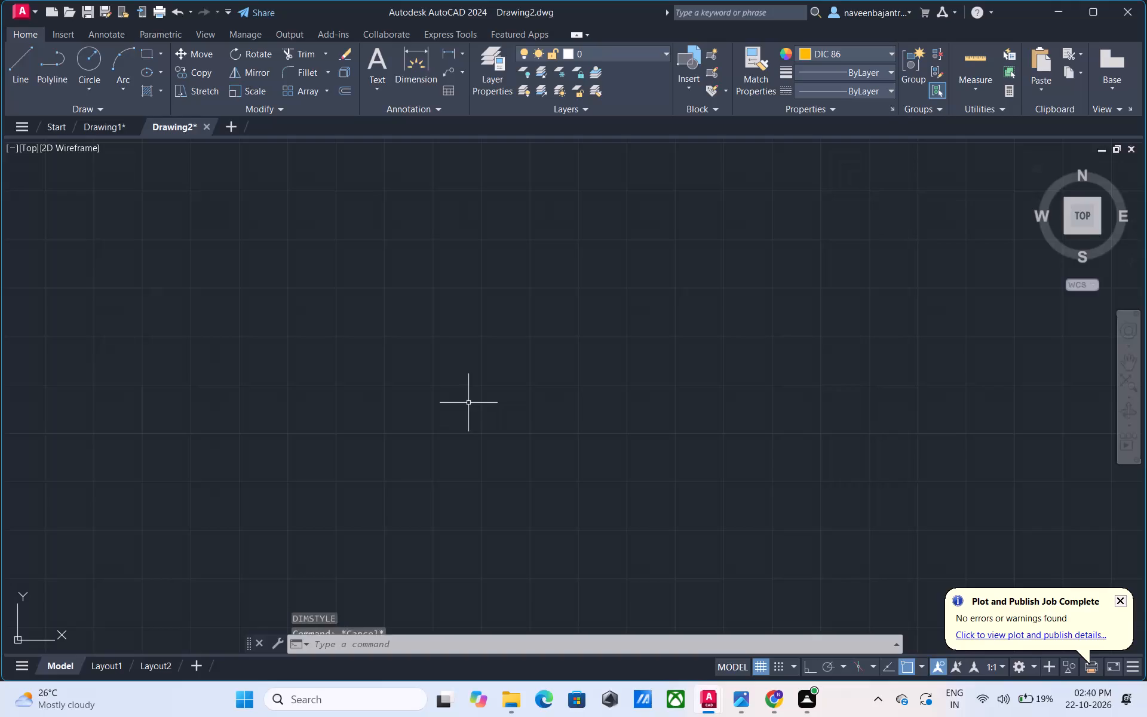
type("L")
key("space")
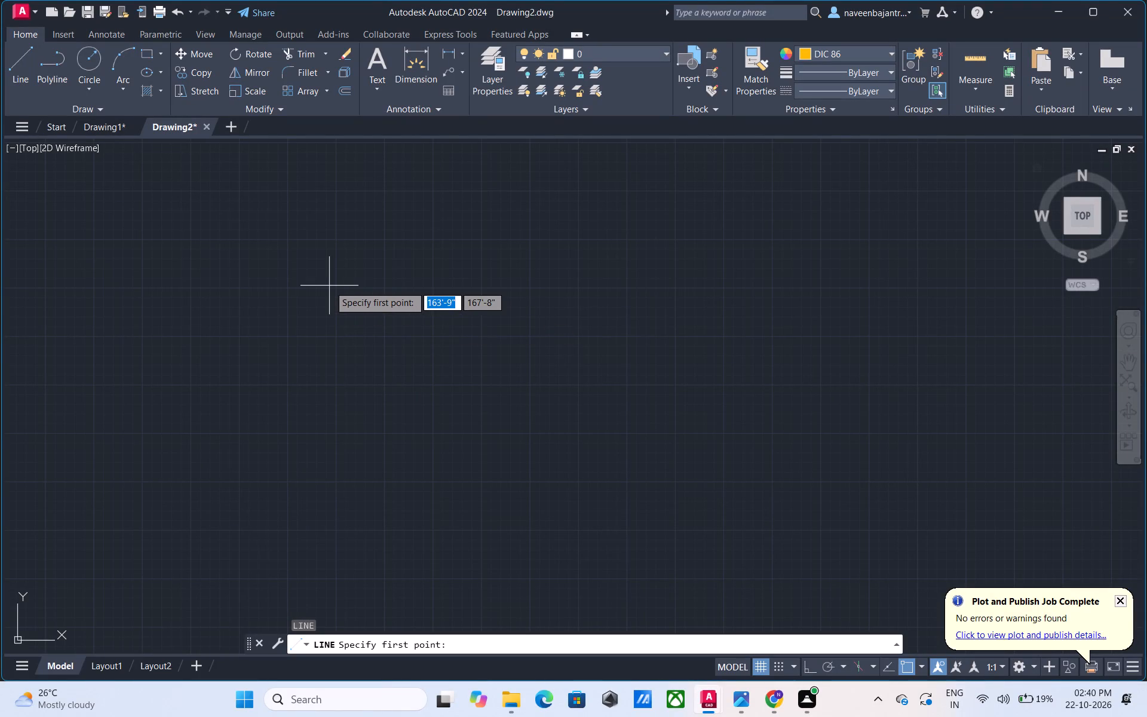
left_click(808, 667)
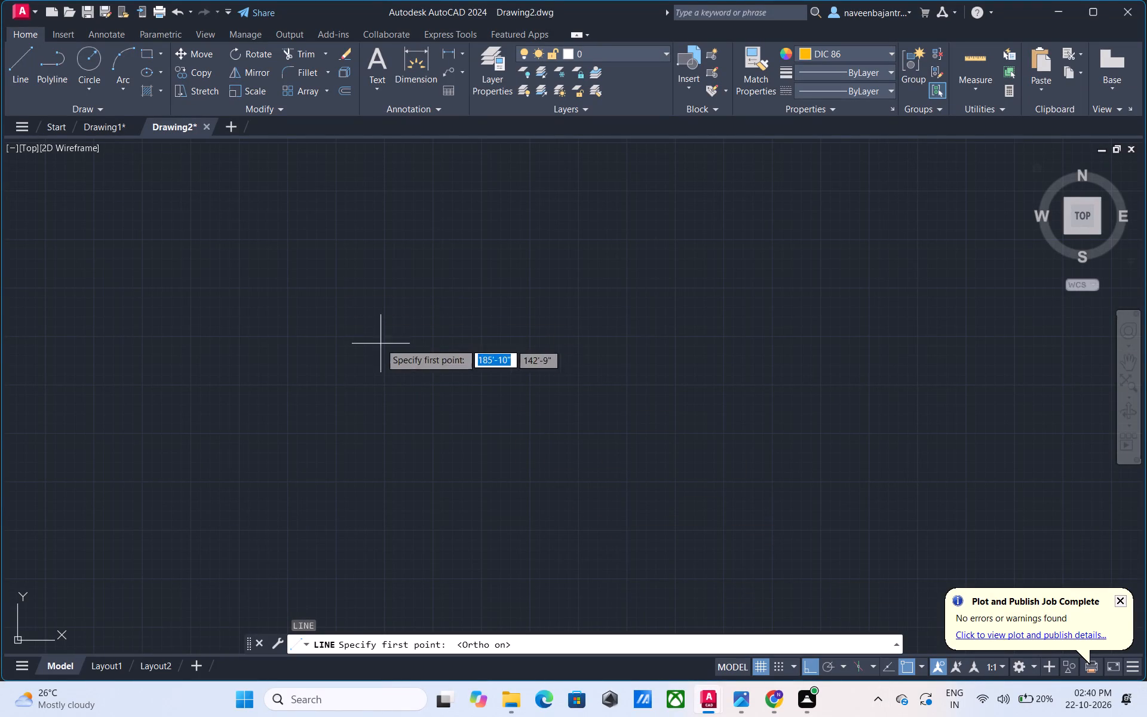
left_click(289, 241)
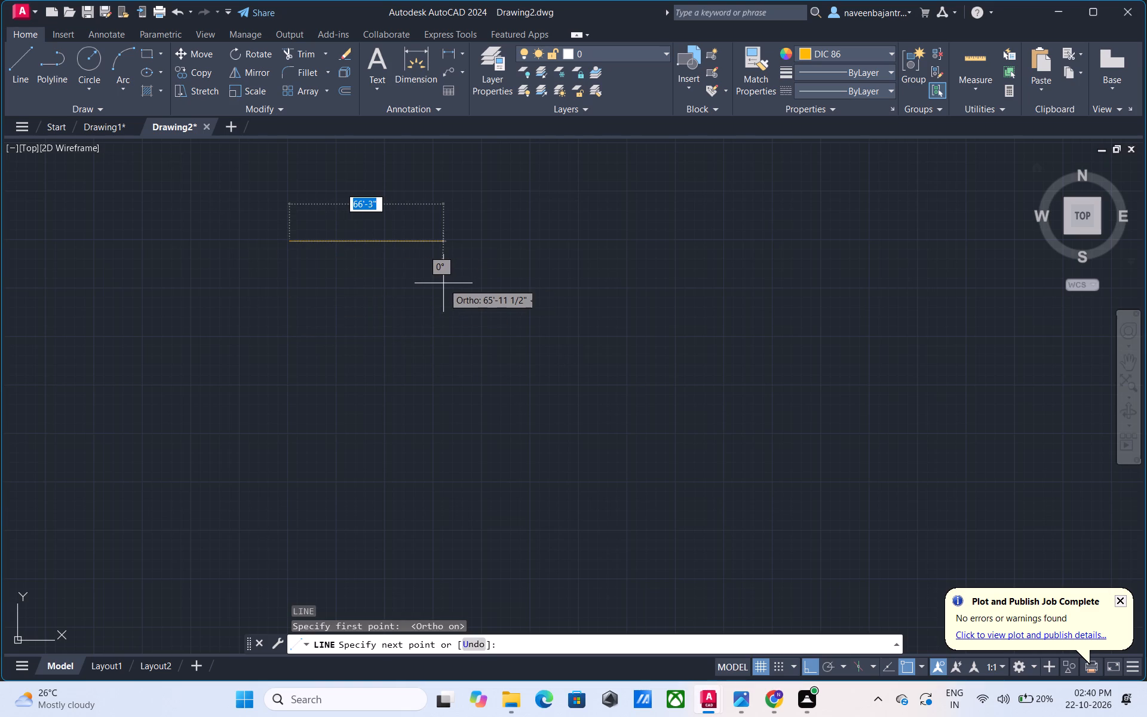
key("Escape")
Set the current object color to ByLayer.
left_click(868, 57)
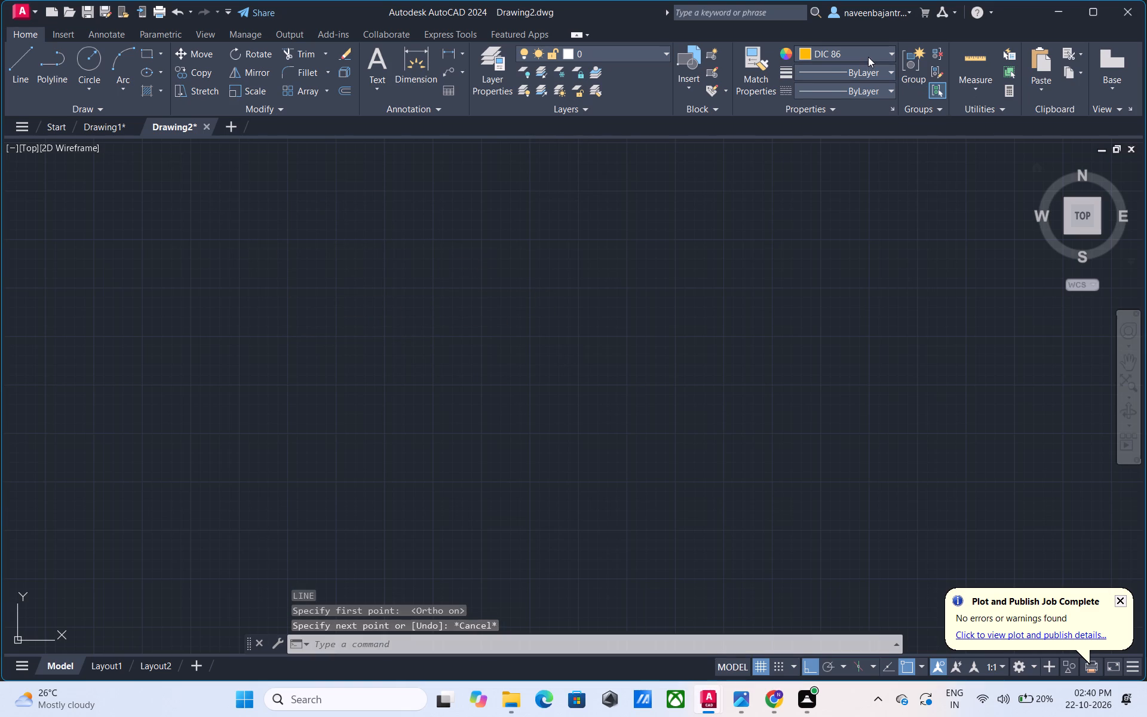
left_click(823, 71)
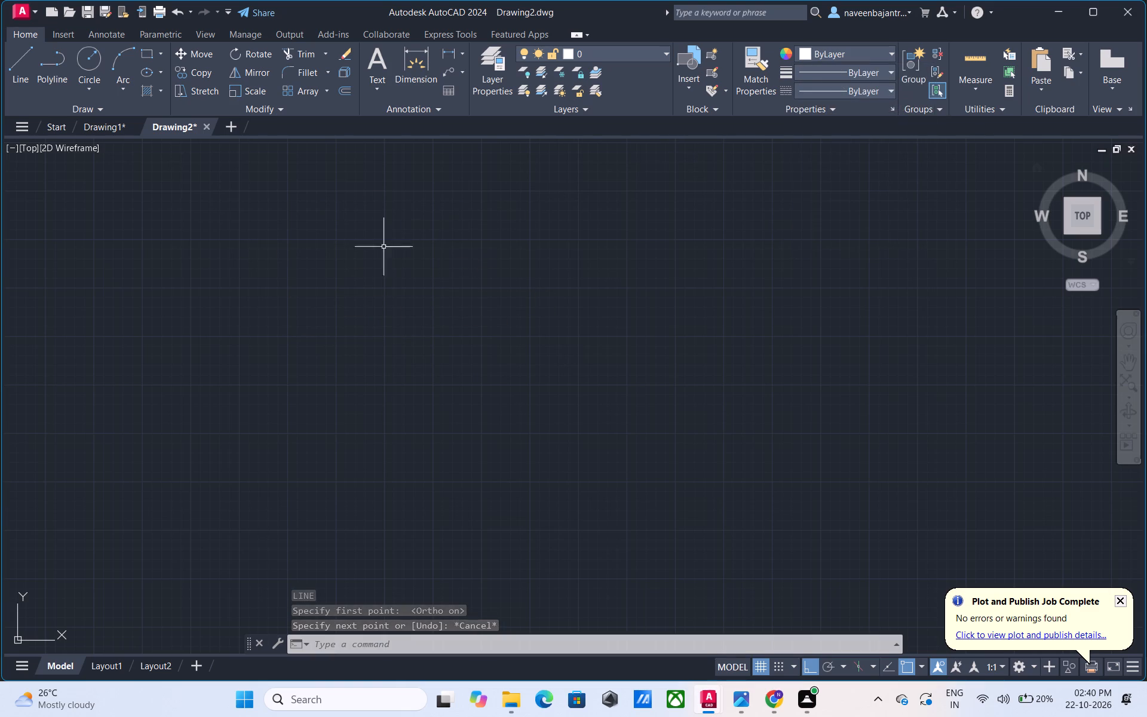
Draw a closed rectangular outline with the Line command, 32' wide and 36' high.
key("Escape")
type("L")
key("space")
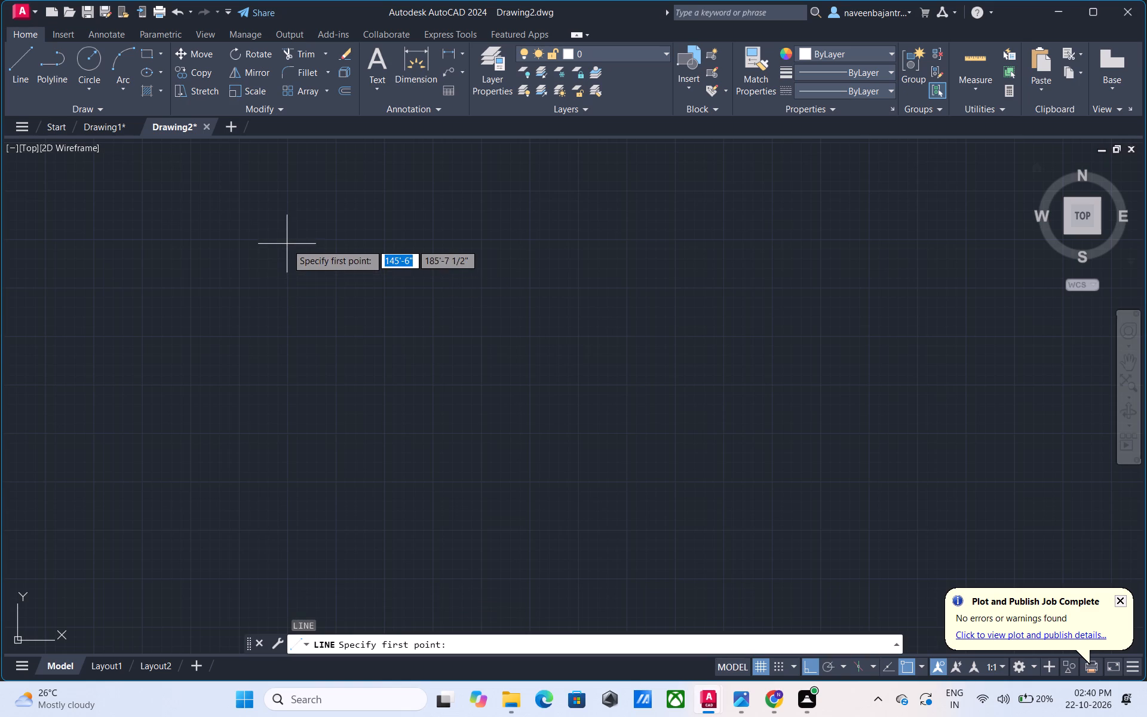
left_click(287, 241)
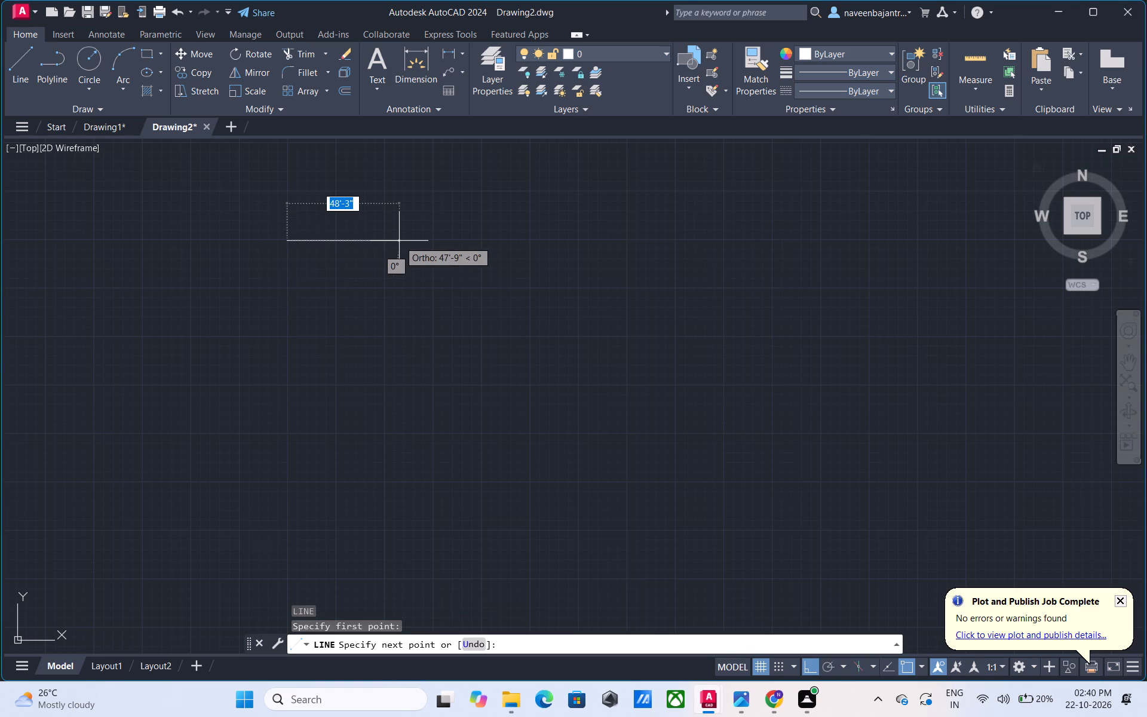
type("32'")
key("Return")
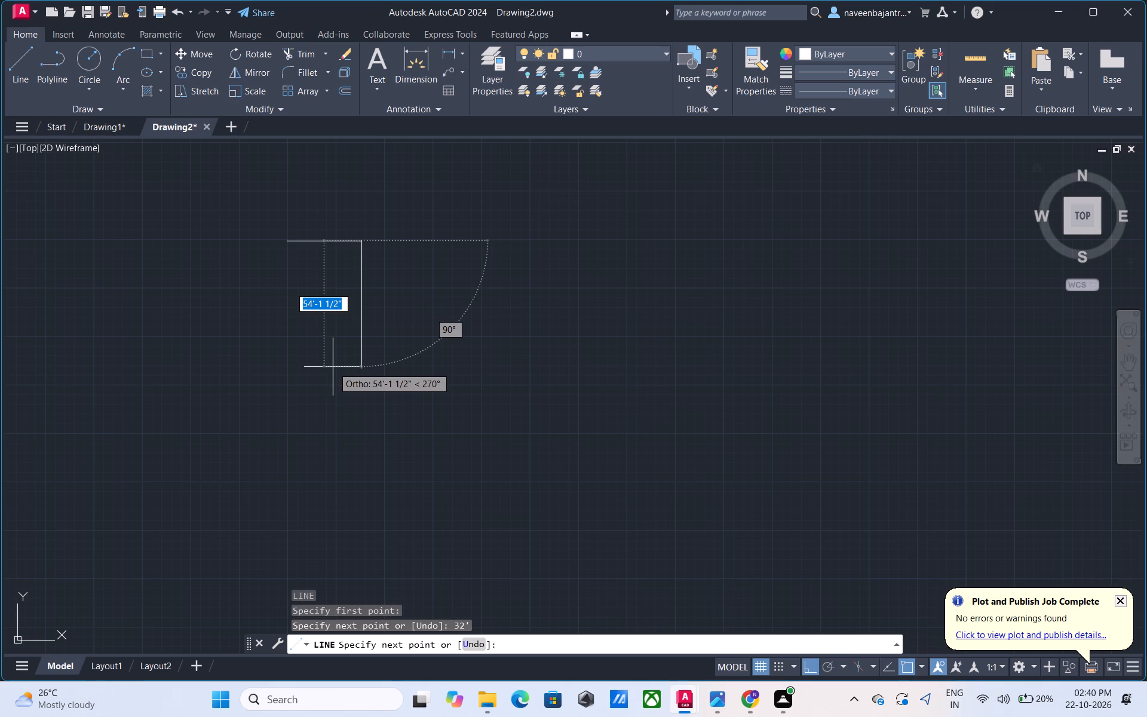
type("36'")
key("Return")
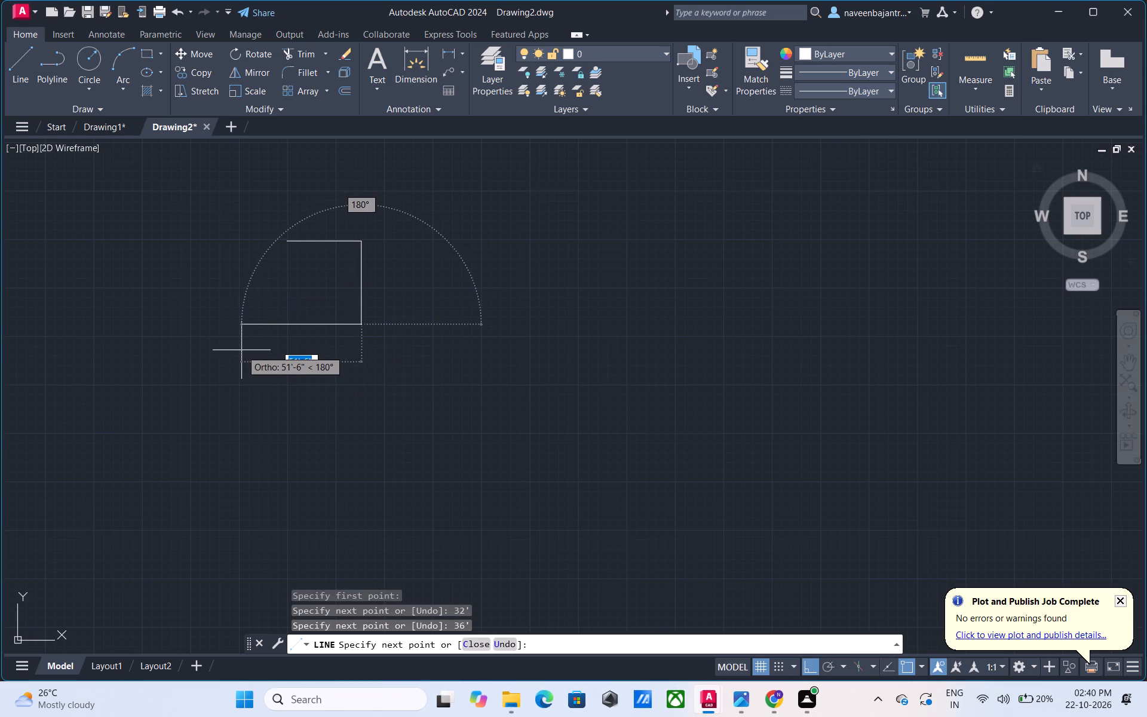
type("32'")
key("Return")
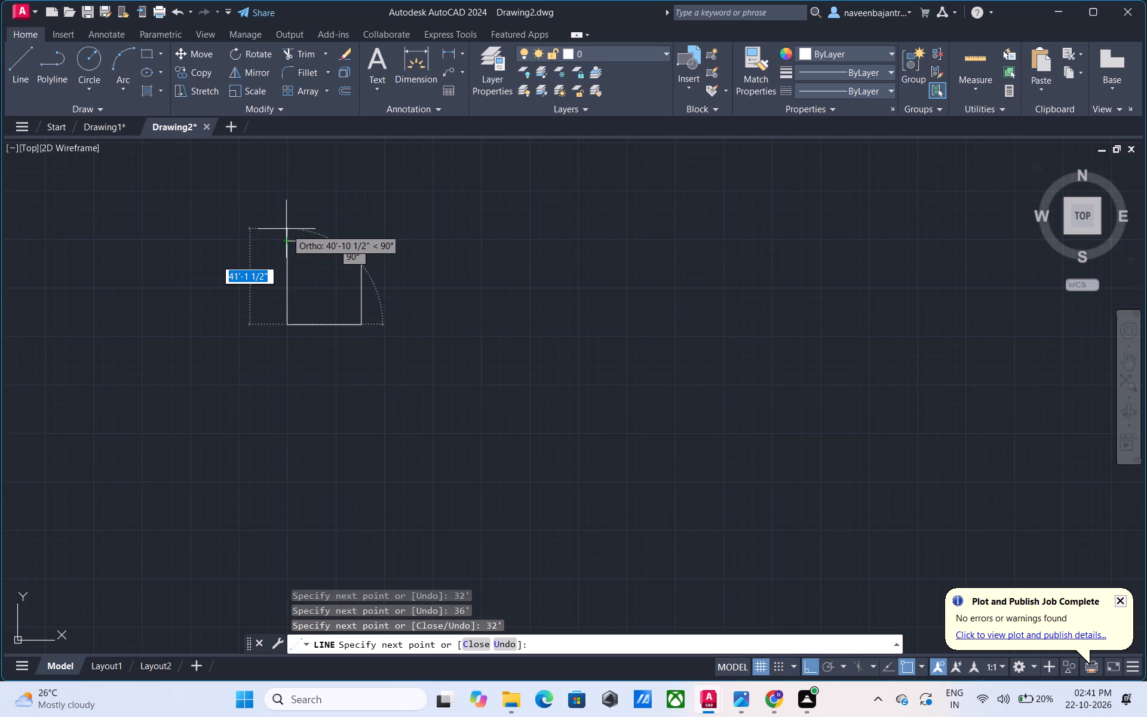
type("36'")
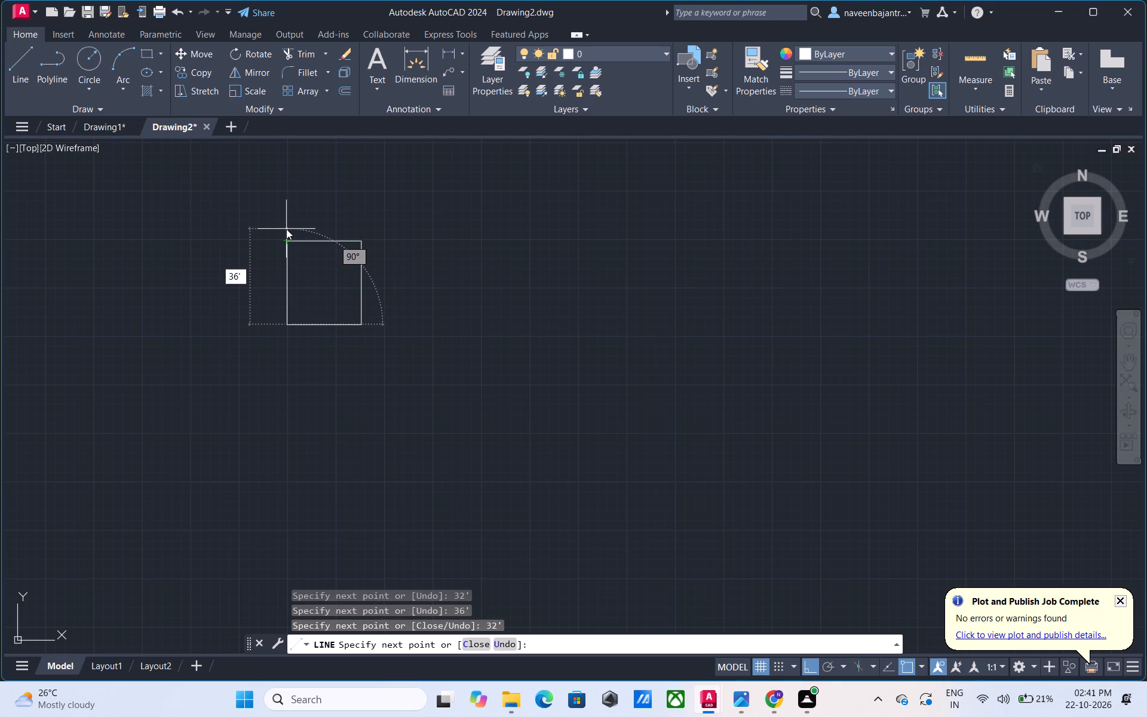
key("Return")
key("Escape")
Offset all four sides of the rectangle inward by 9" to form the inner wall faces.
scroll(295, 229, "up", 1)
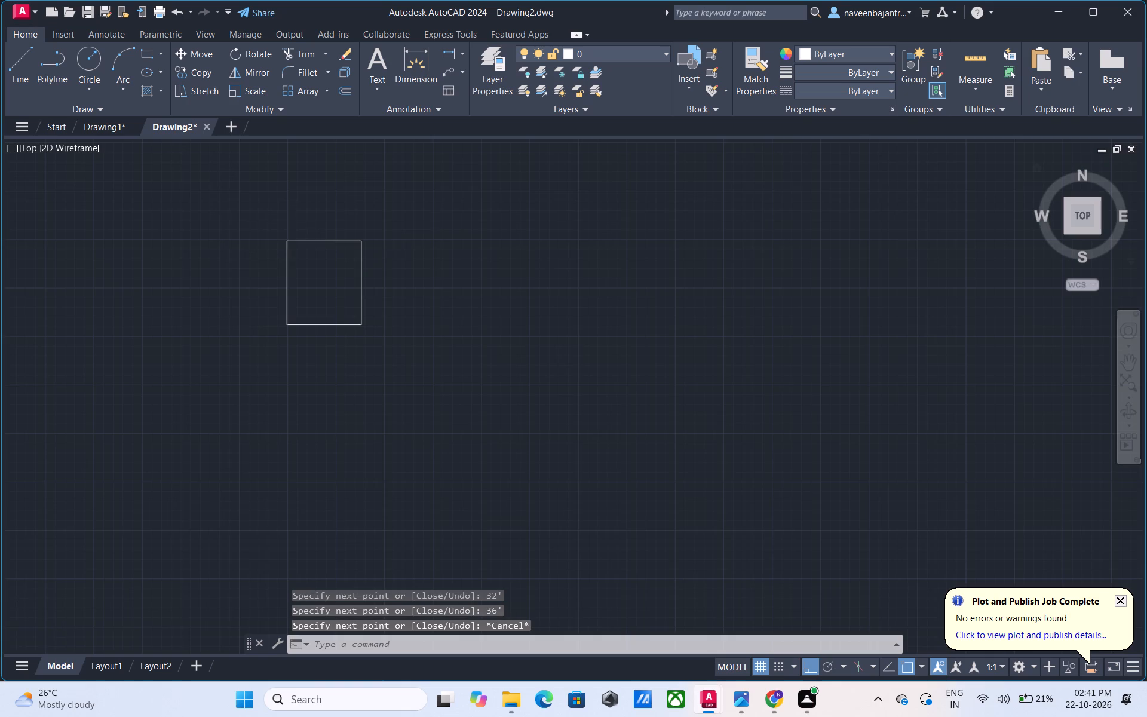
scroll(295, 229, "up", 2)
middle_click_drag(345, 372, 479, 308)
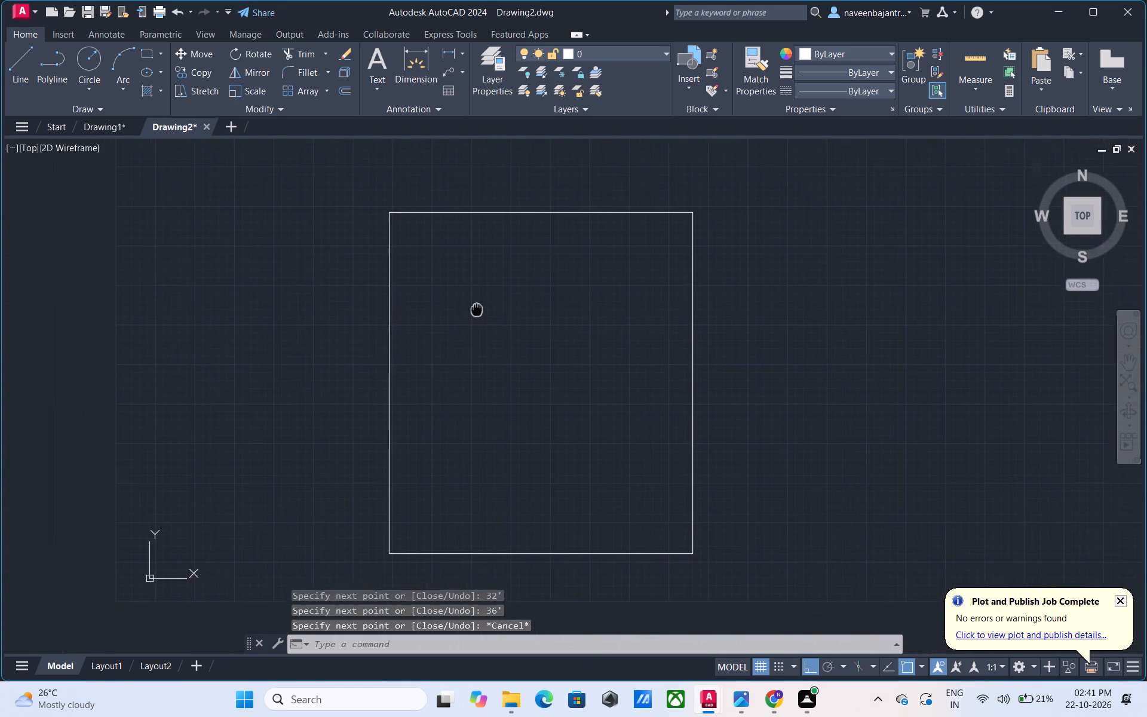
middle_click_drag(479, 308, 479, 307)
scroll(479, 307, "up", 1)
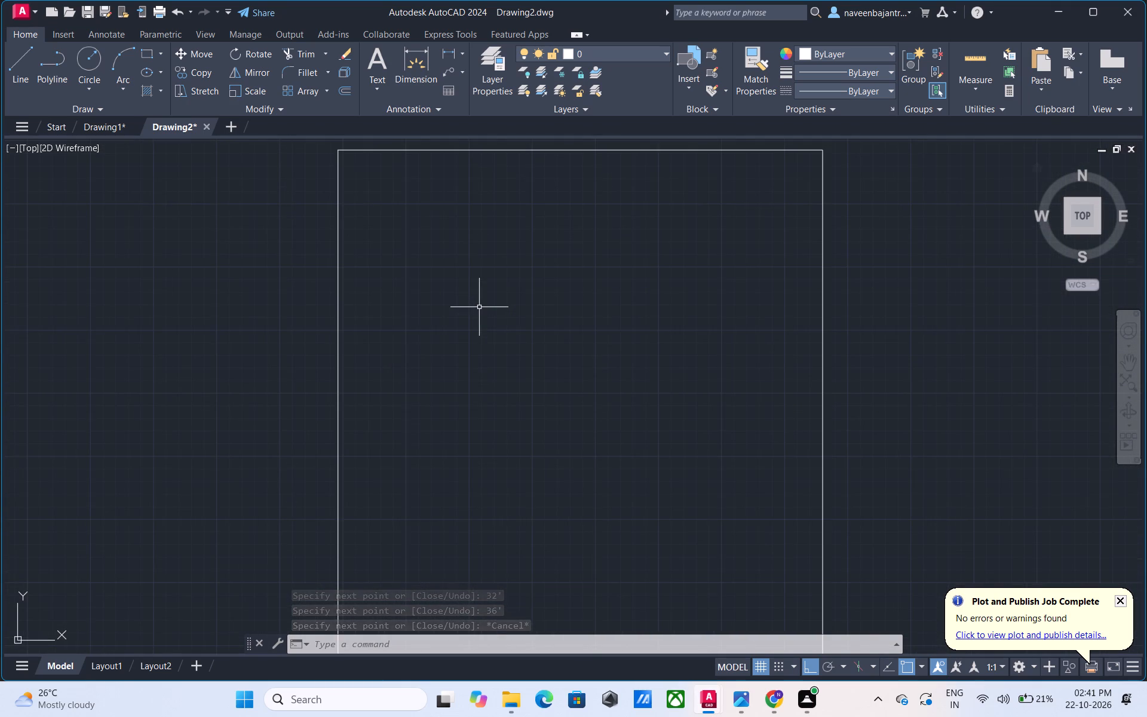
scroll(479, 307, "down", 1)
key("Escape")
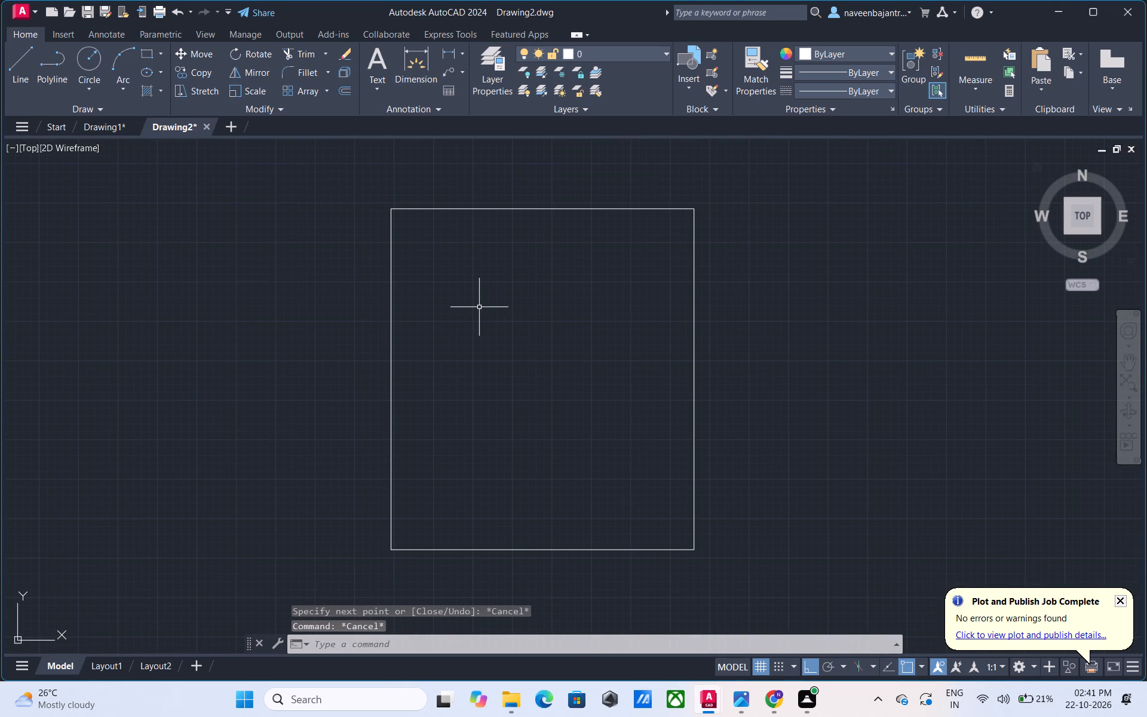
key("Escape")
type("O 9")
key("shift+quotedbl")
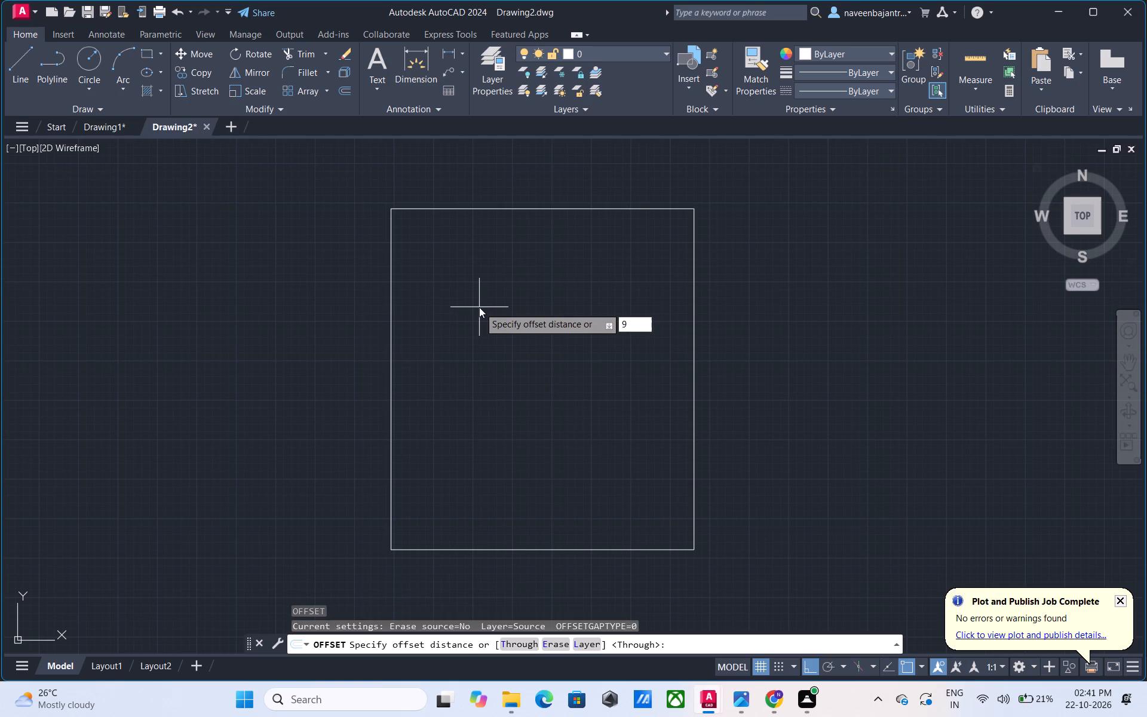
key("Return")
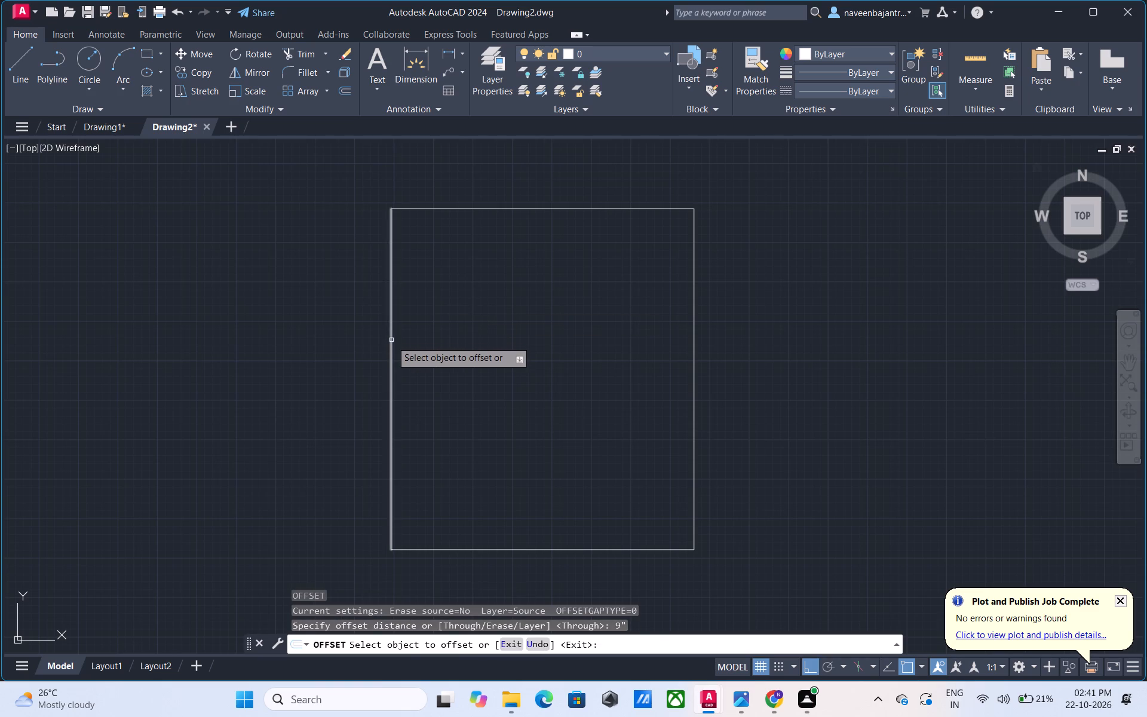
left_click(391, 341)
left_click(420, 340)
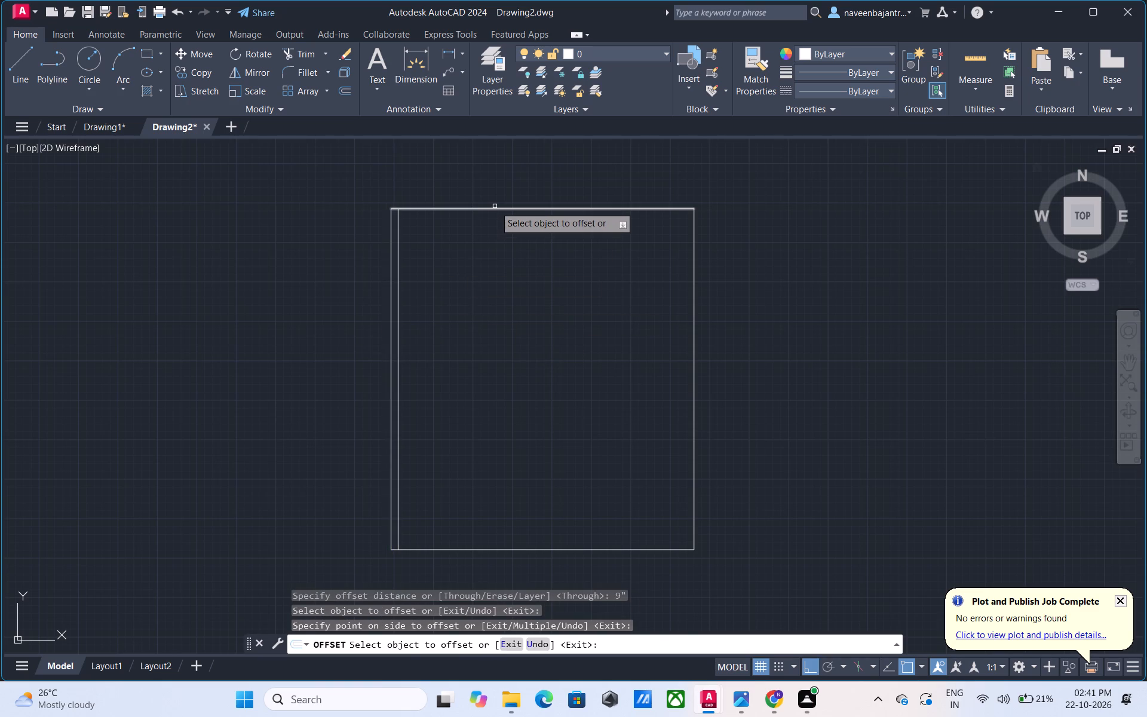
left_click(495, 209)
left_click(494, 243)
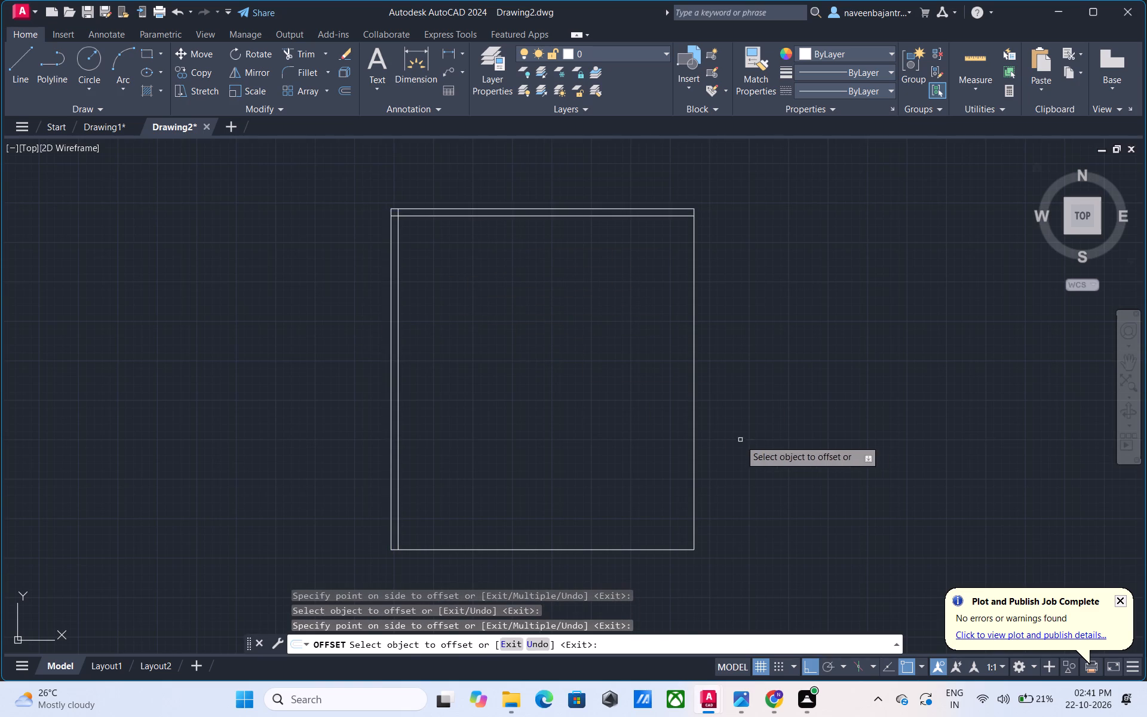
left_click(692, 411)
left_click(658, 418)
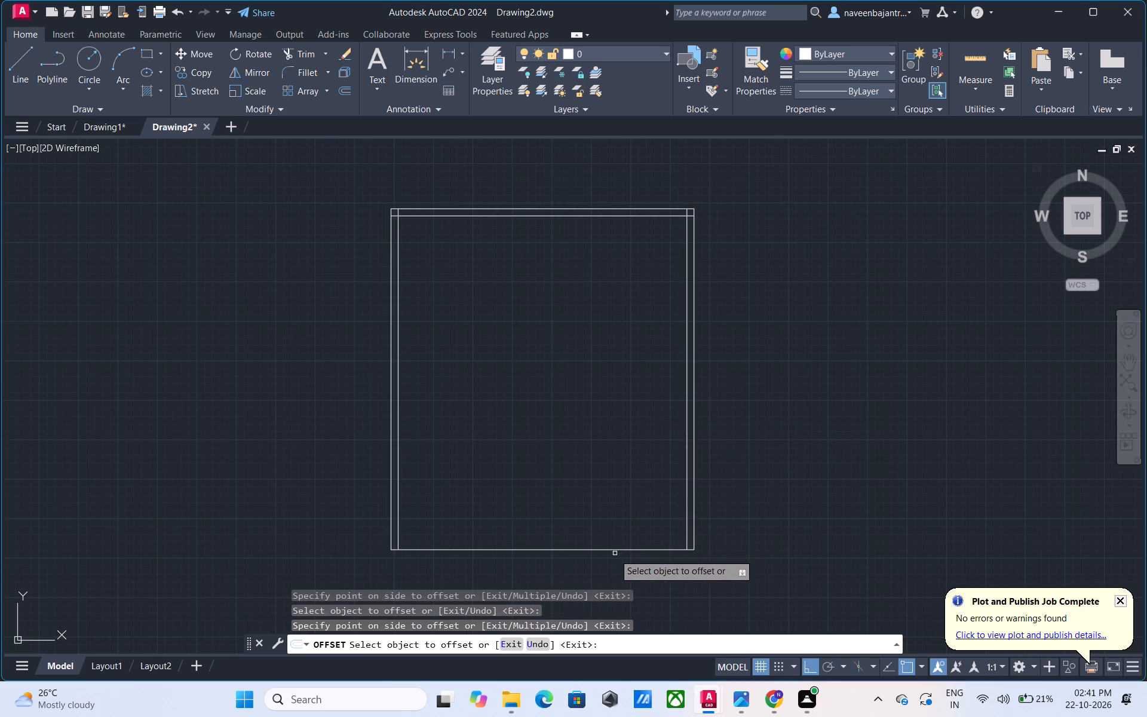
left_click(614, 549)
left_click(612, 512)
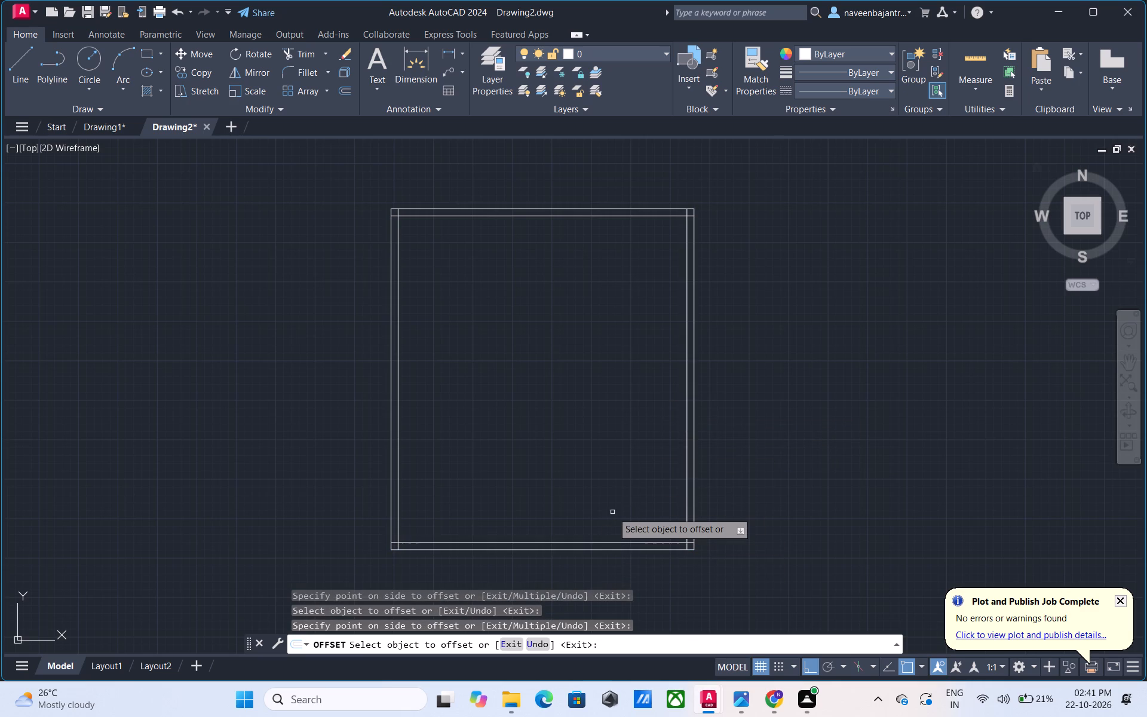
key("Escape")
Trim the overlapping ends of the inner wall lines at the outline's two upper corners.
type("TR")
key("space")
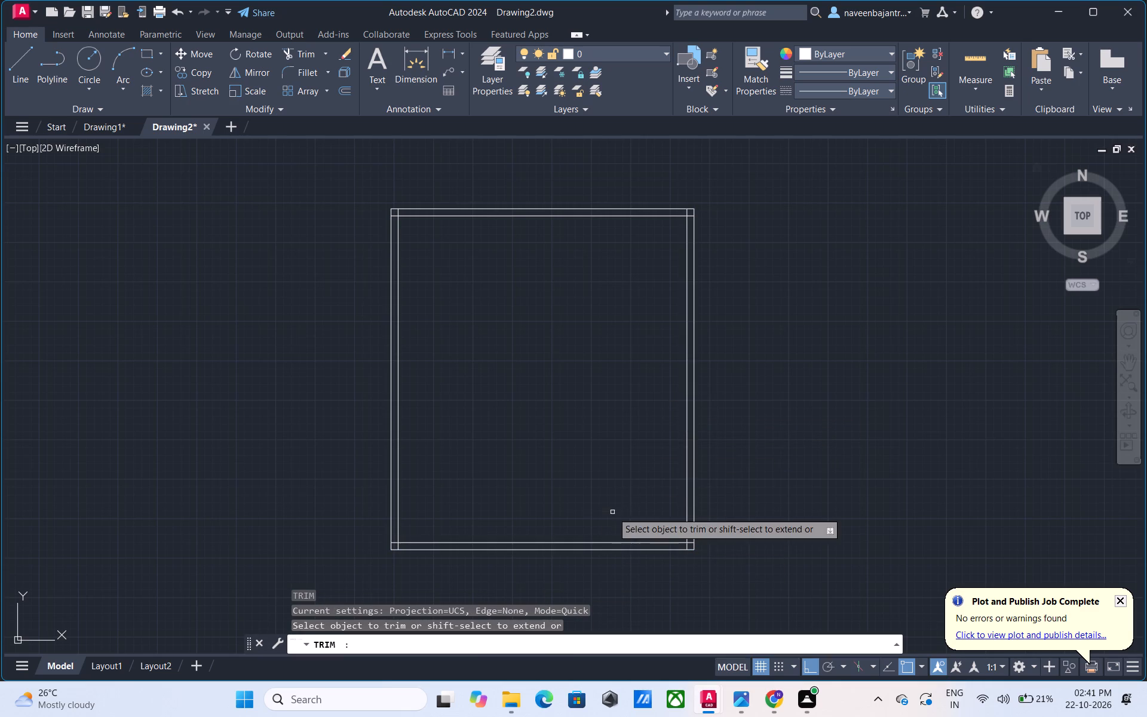
scroll(385, 188, "up", 2)
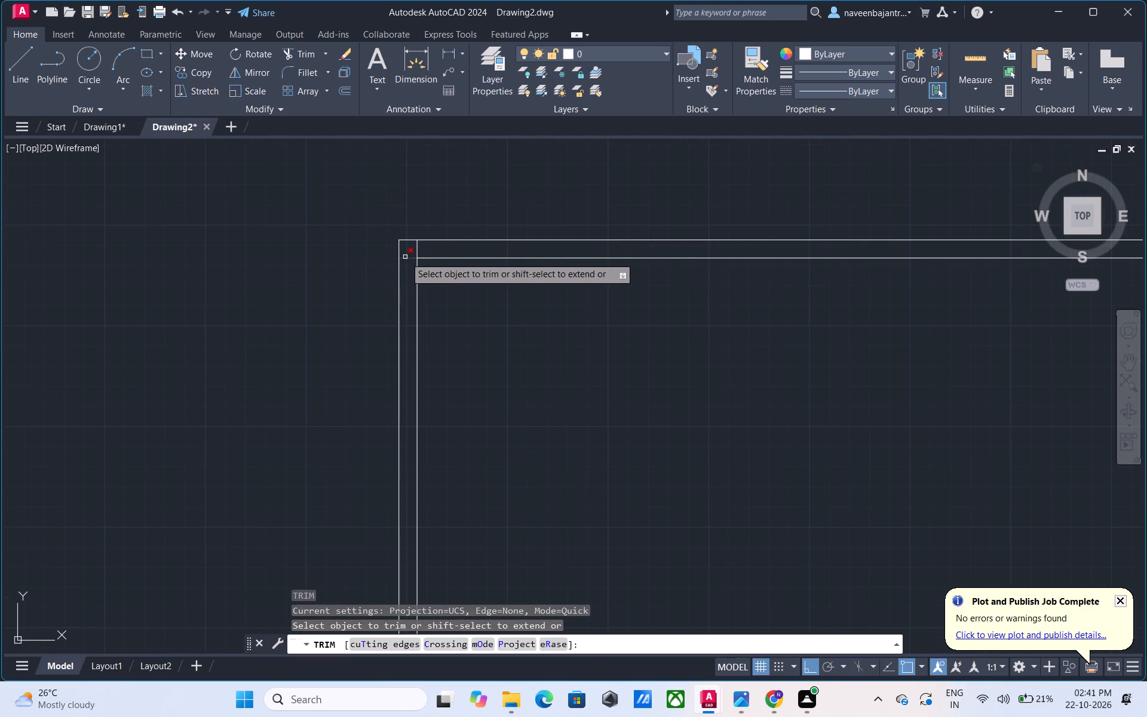
left_click(405, 257)
left_click(415, 249)
scroll(415, 249, "down", 2)
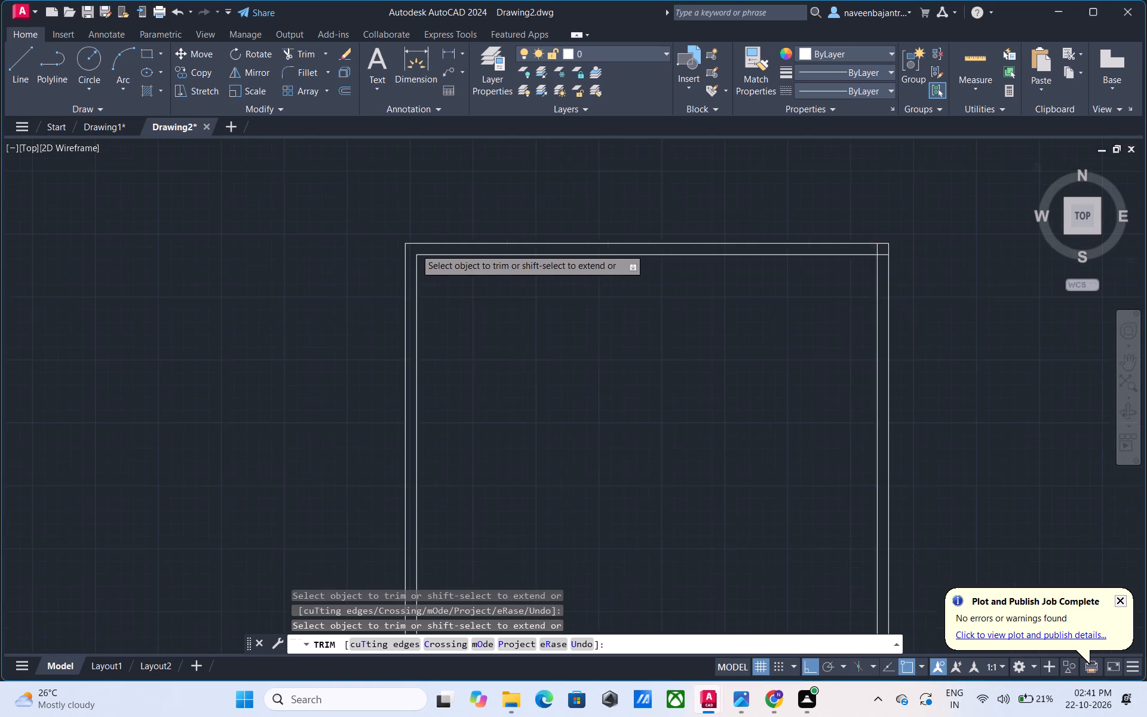
scroll(713, 251, "up", 1)
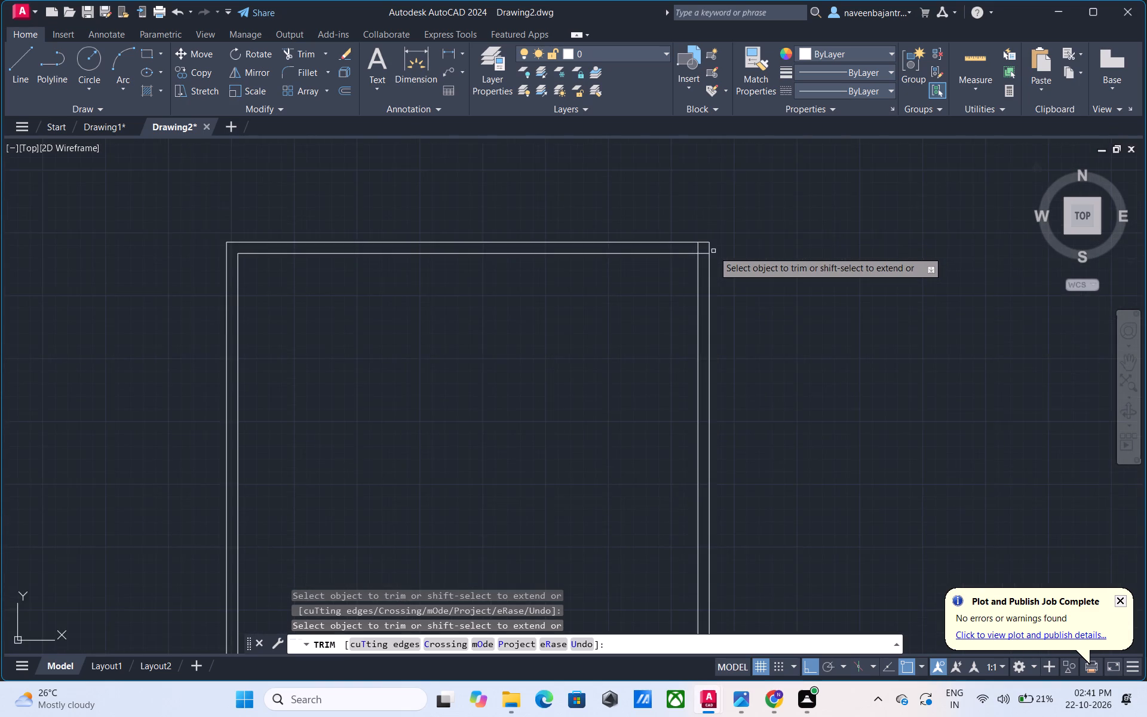
scroll(713, 251, "up", 3)
left_click(676, 261)
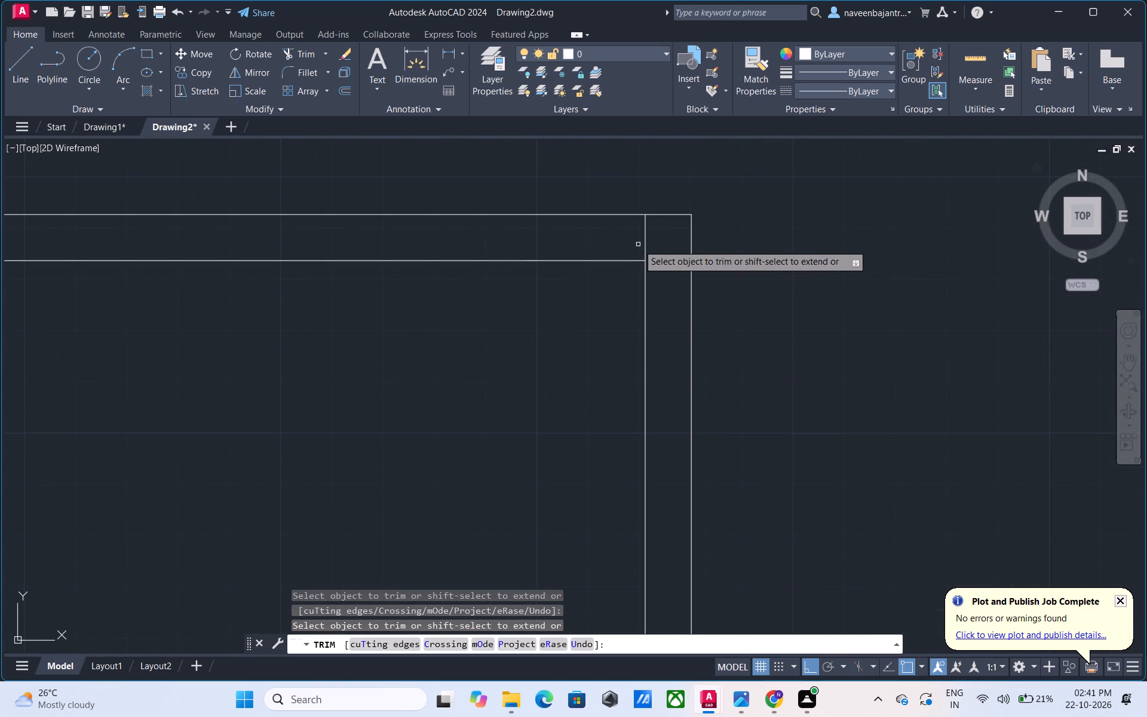
left_click(644, 237)
Trim the overlapping ends of the inner wall lines at the outline's two lower corners.
scroll(644, 238, "down", 4)
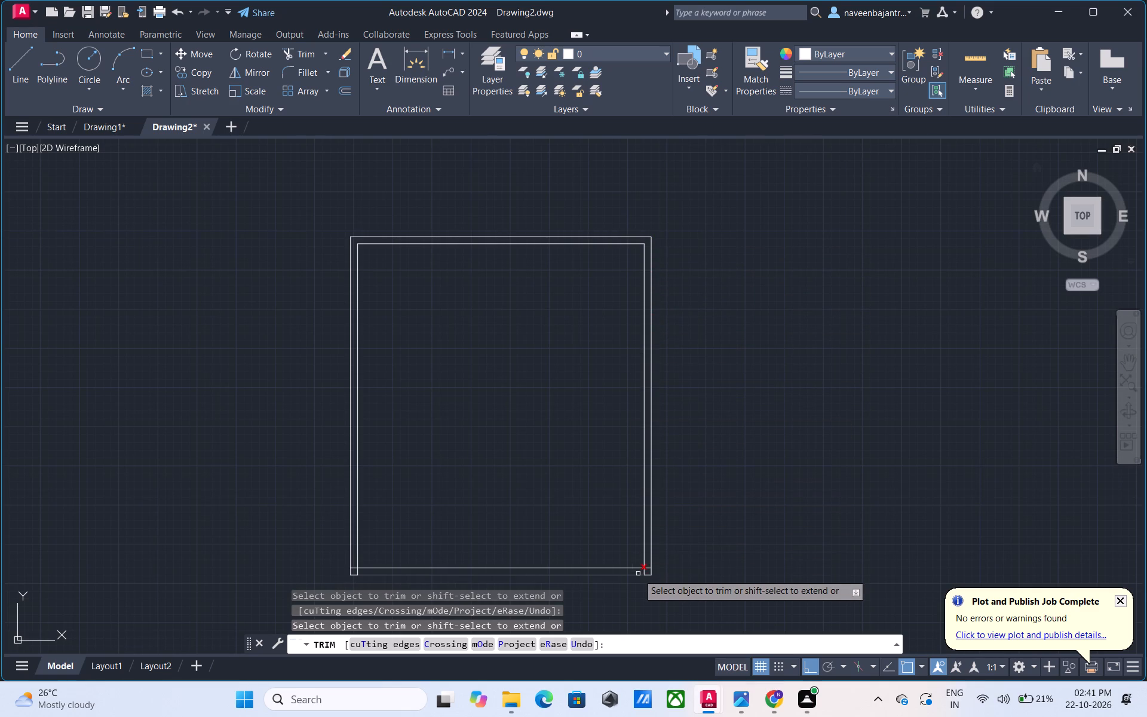
scroll(642, 574, "up", 3)
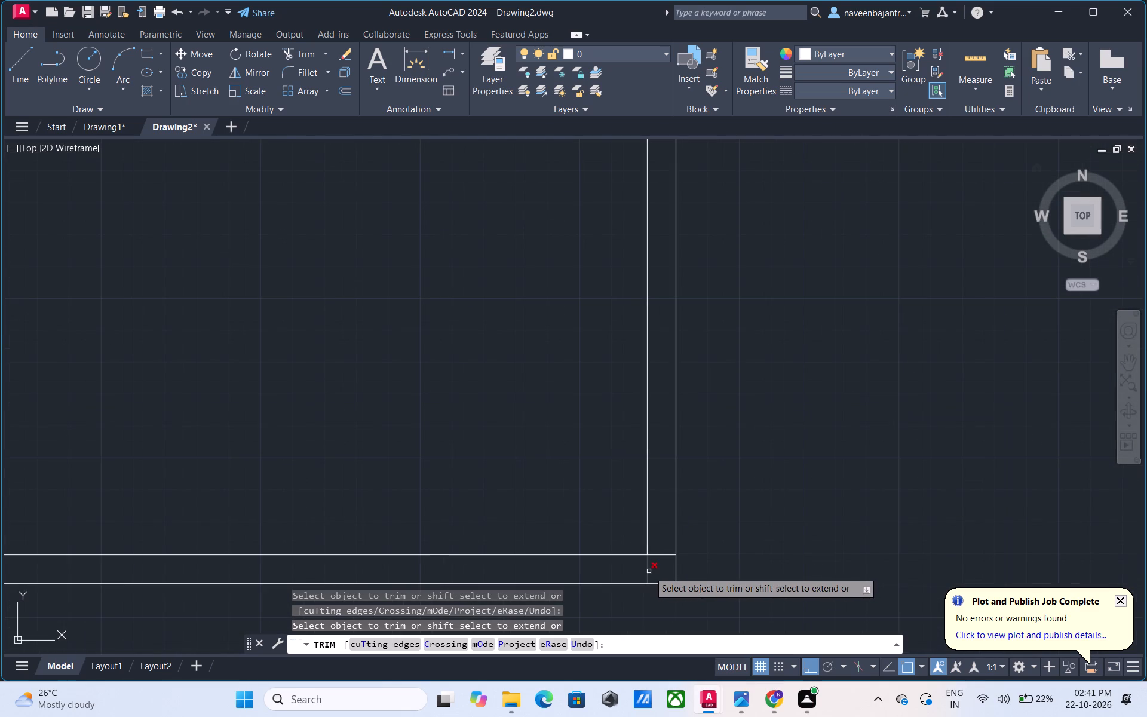
left_click(649, 571)
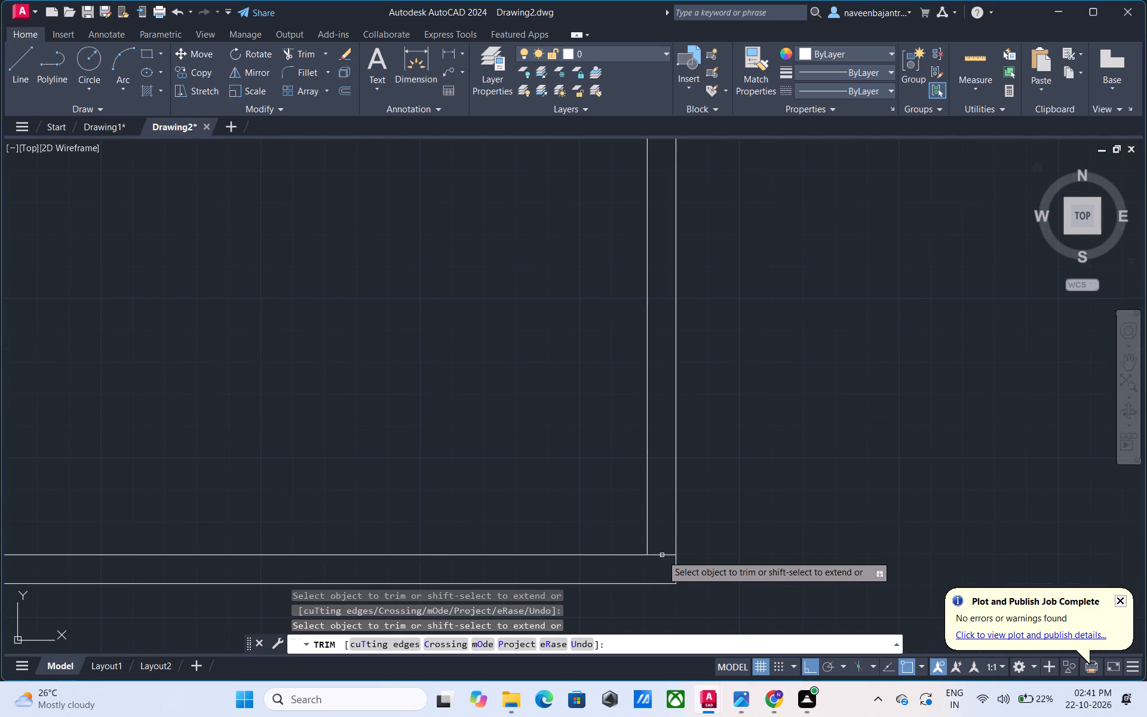
left_click(662, 555)
scroll(662, 555, "down", 3)
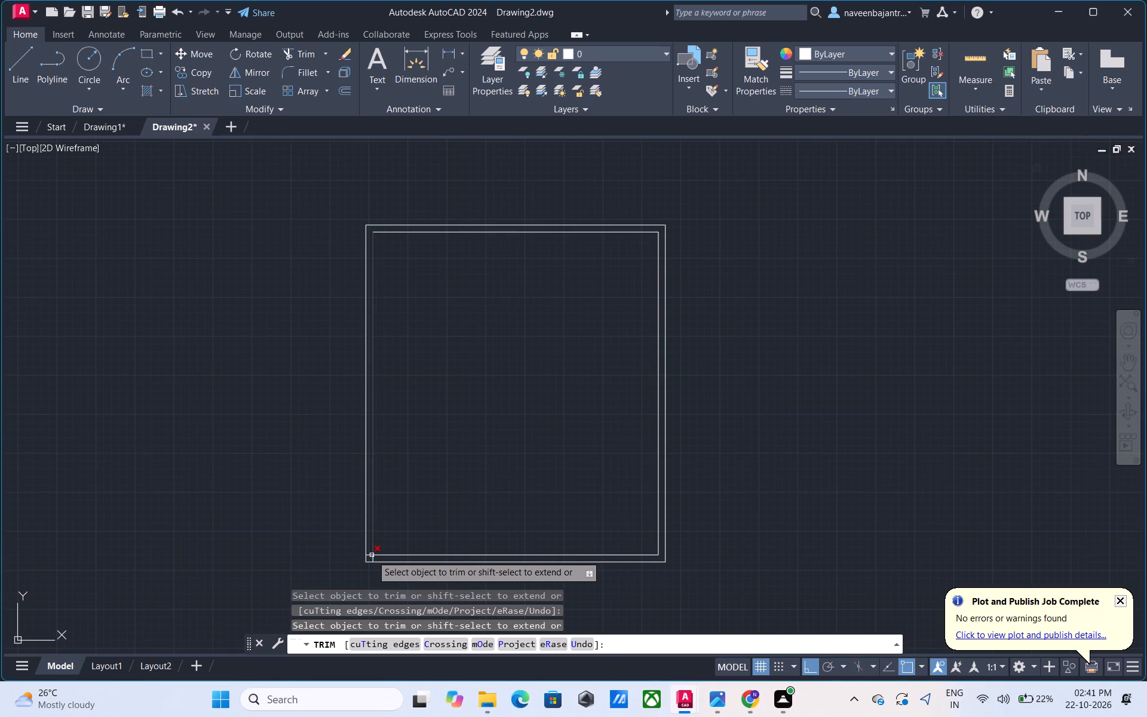
scroll(372, 555, "up", 3)
left_click(362, 557)
left_click(370, 571)
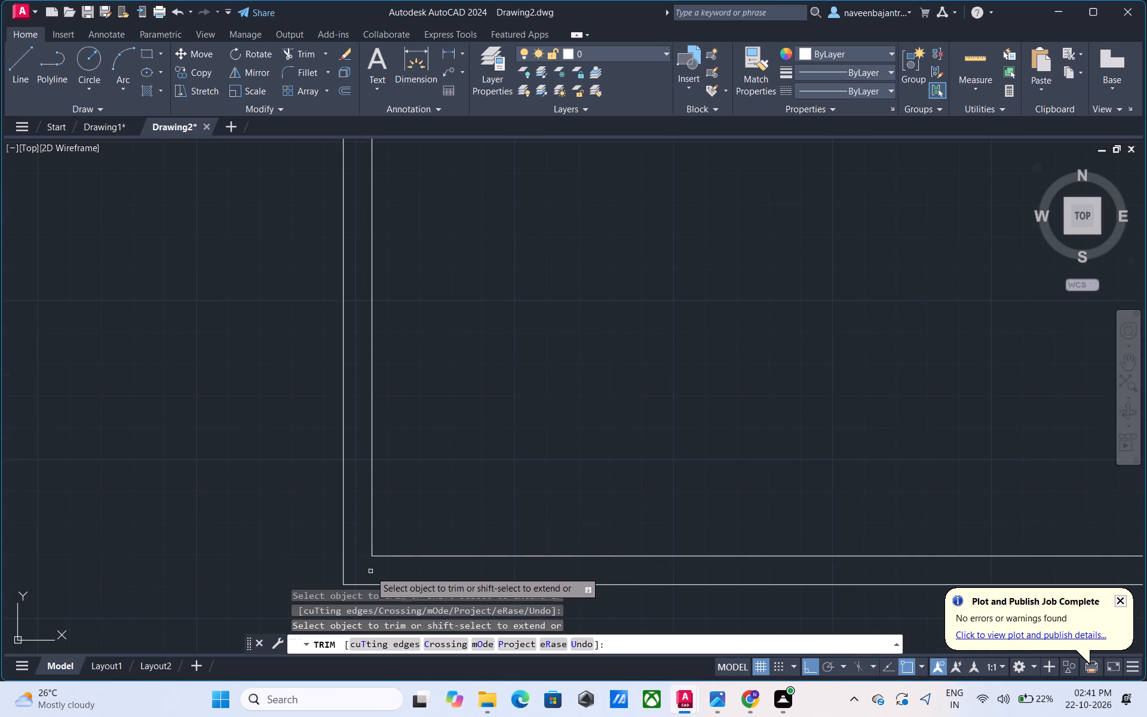
key("Escape")
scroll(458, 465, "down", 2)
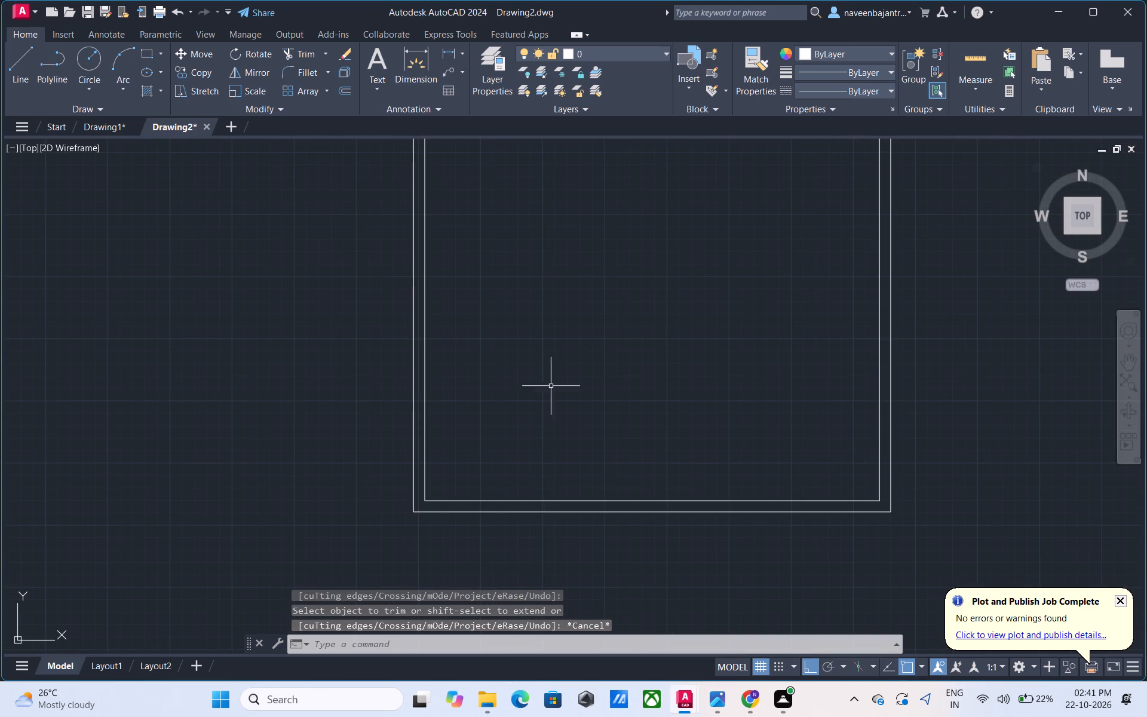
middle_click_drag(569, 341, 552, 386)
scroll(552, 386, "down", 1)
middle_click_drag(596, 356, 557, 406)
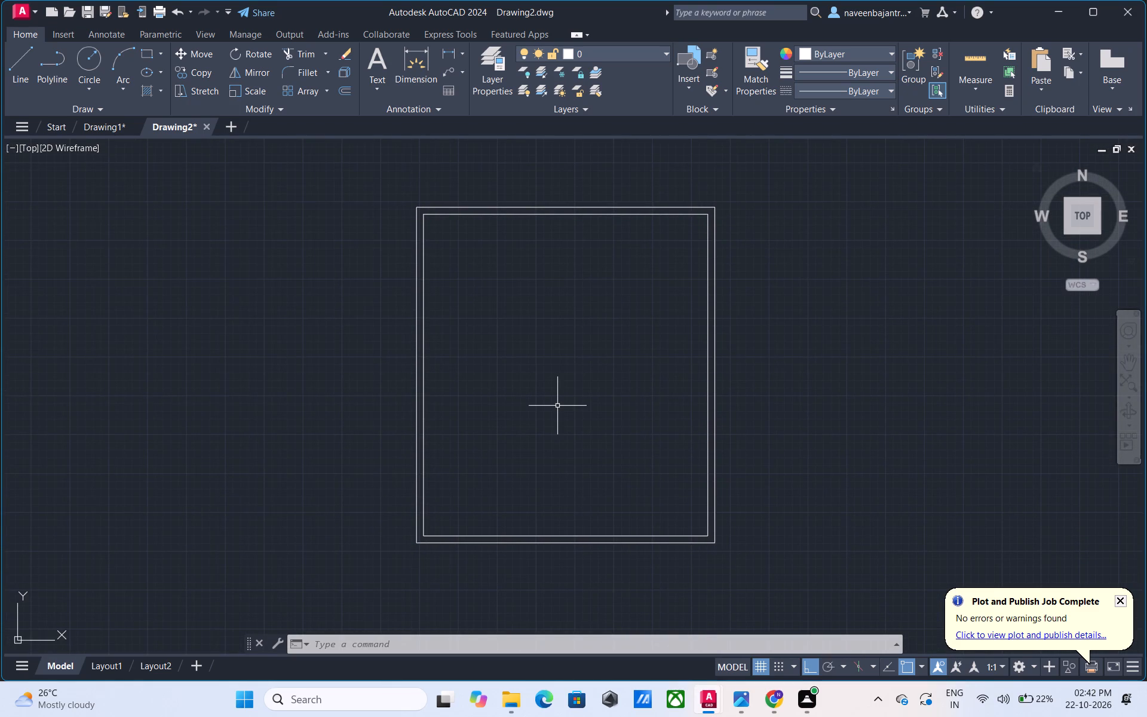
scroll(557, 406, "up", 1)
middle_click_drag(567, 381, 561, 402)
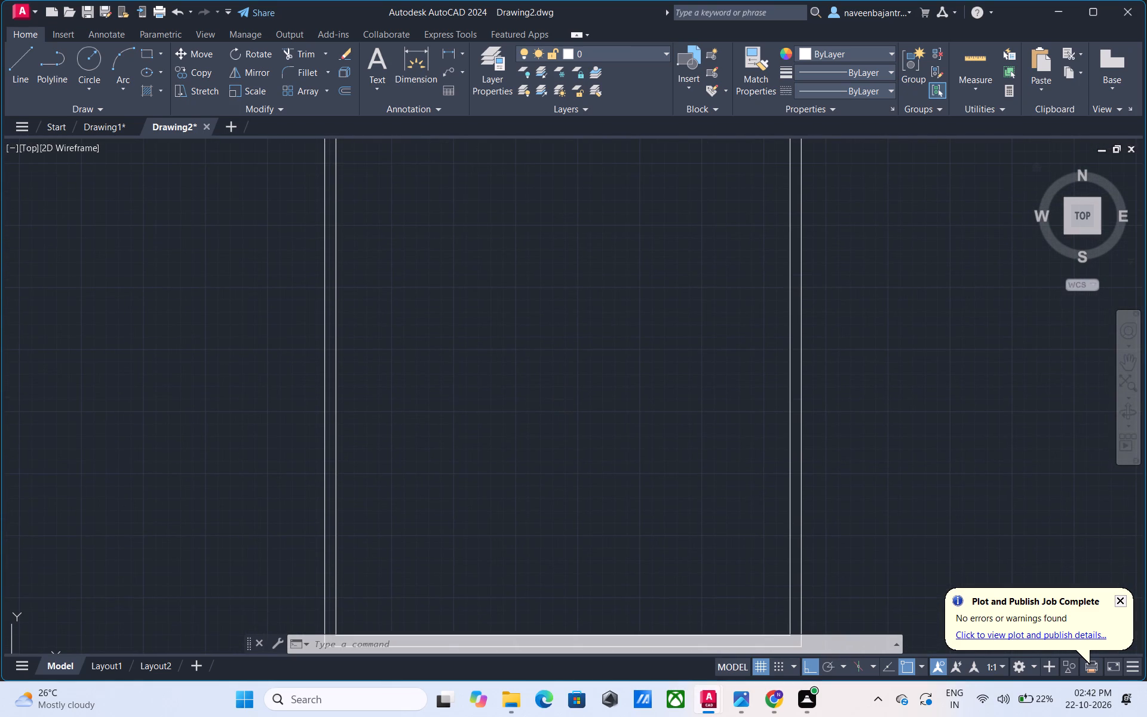
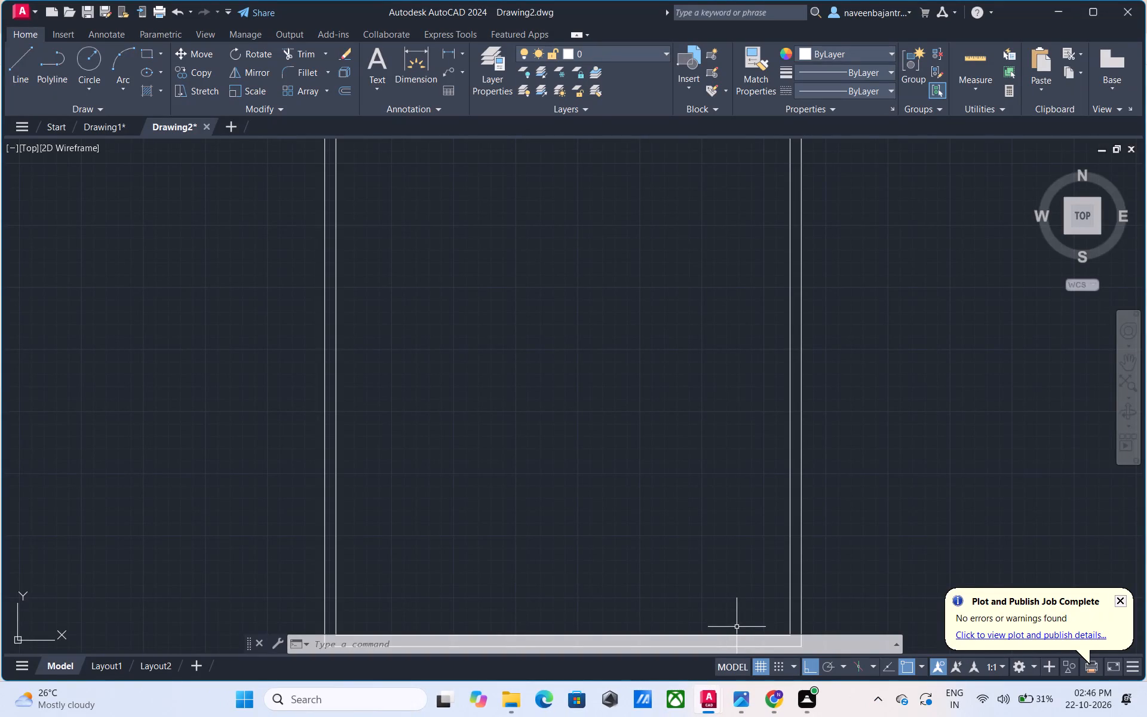
Offset the left exterior wall's inner face 12' to the right to form the first partition line.
scroll(698, 502, "down", 1)
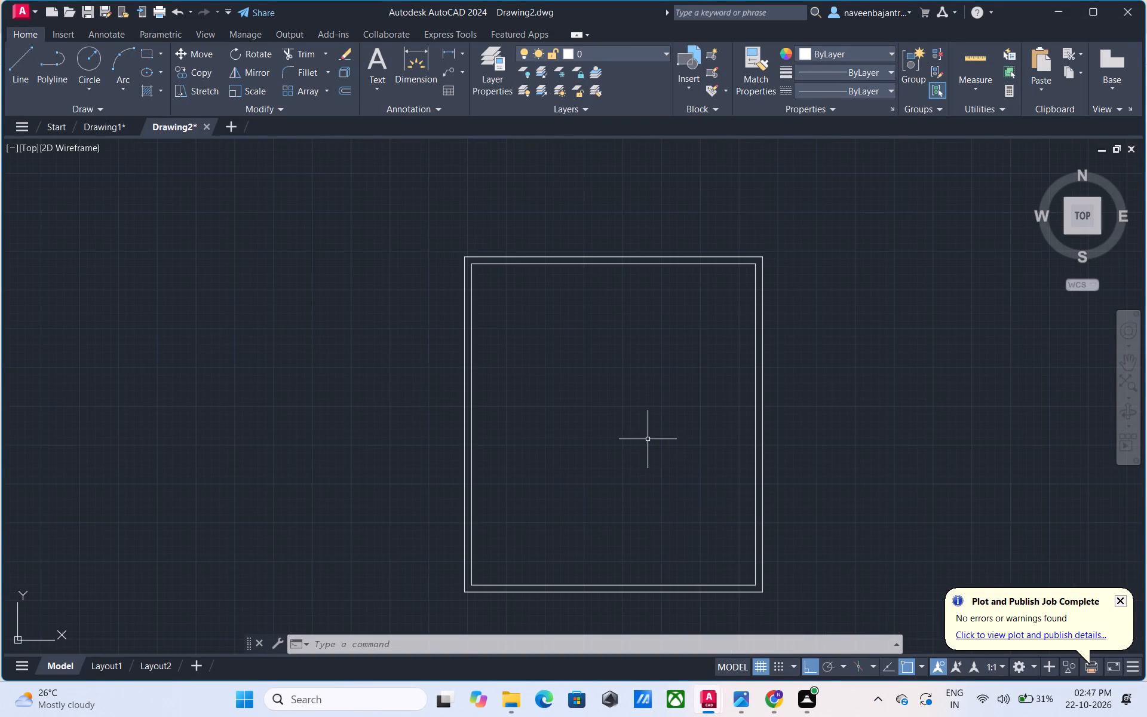
middle_click_drag(645, 436, 550, 434)
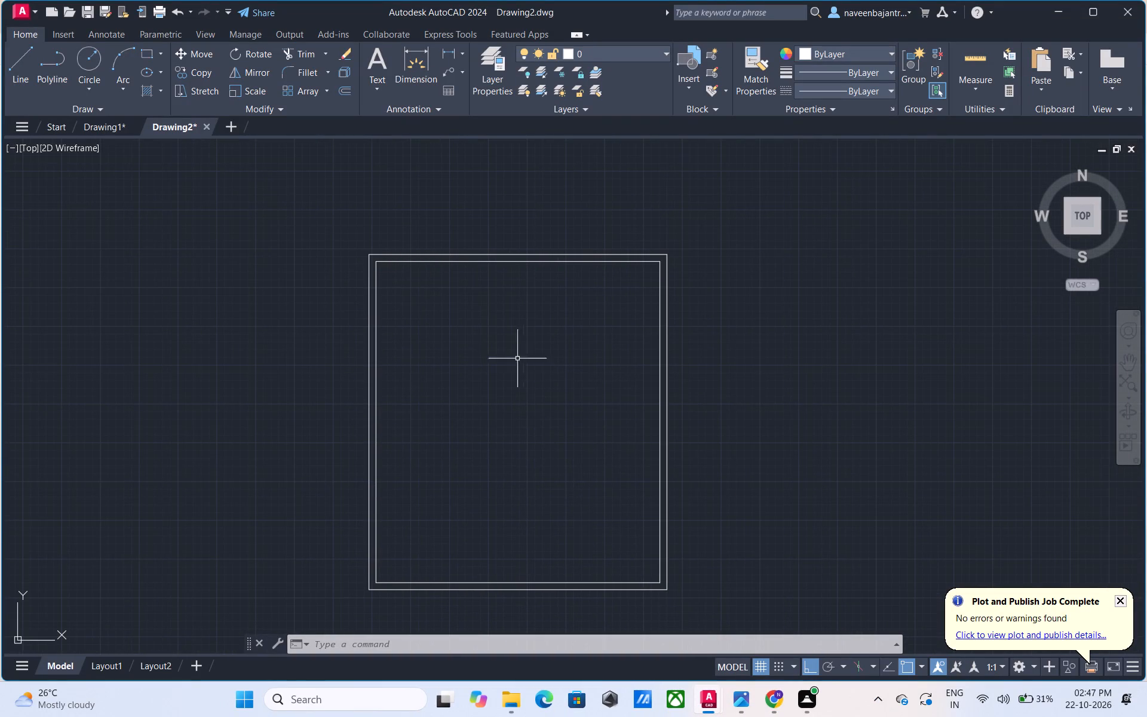
key("Escape")
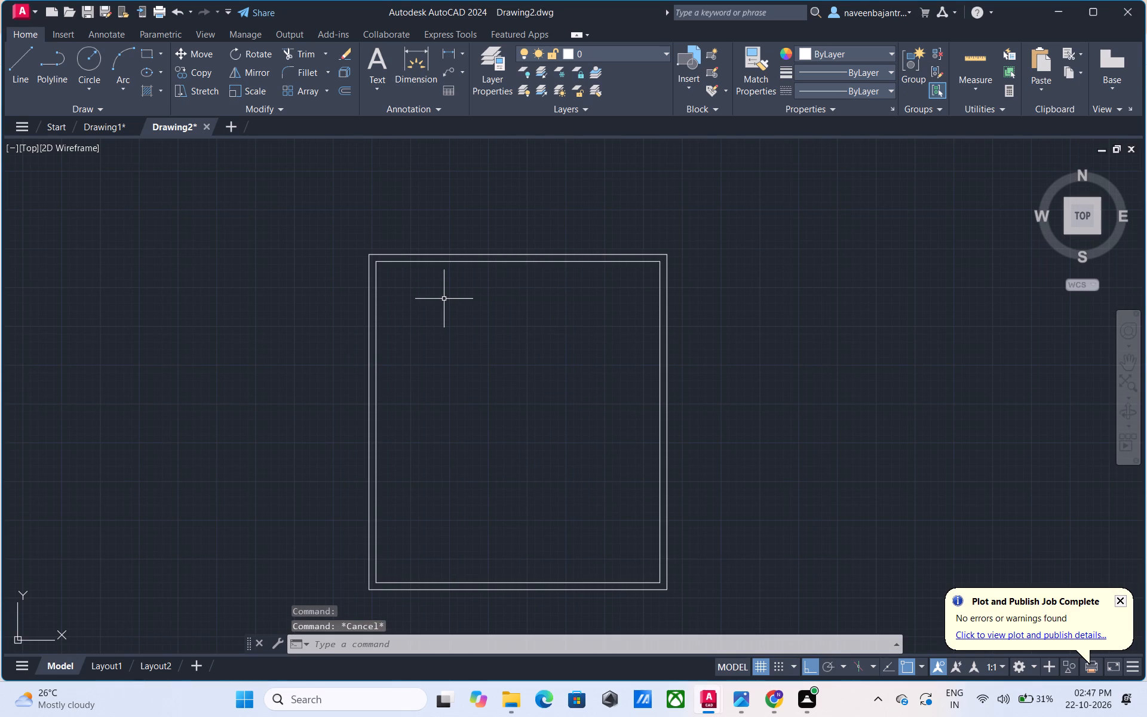
key("Escape")
type("O")
key("space")
type("12'")
key("Return")
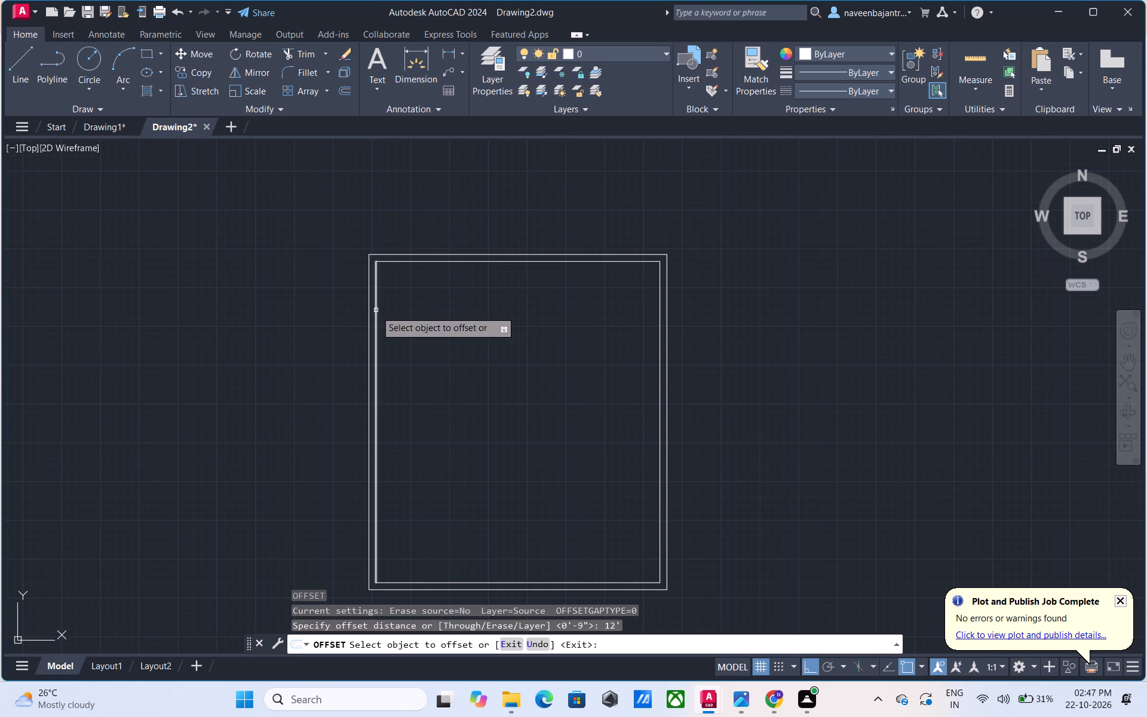
left_click_drag(376, 311, 394, 311)
left_click(462, 316)
key("Escape")
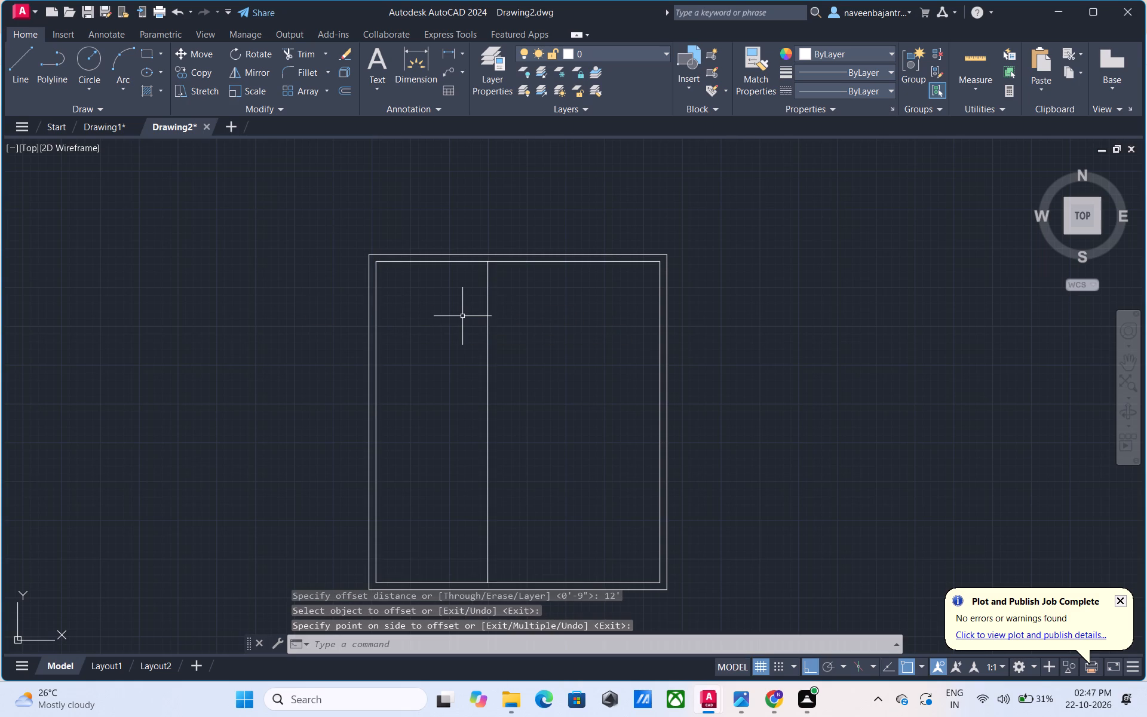
Offset the new vertical partition line 6" to the right to give the first partition its thickness.
type("O 6")
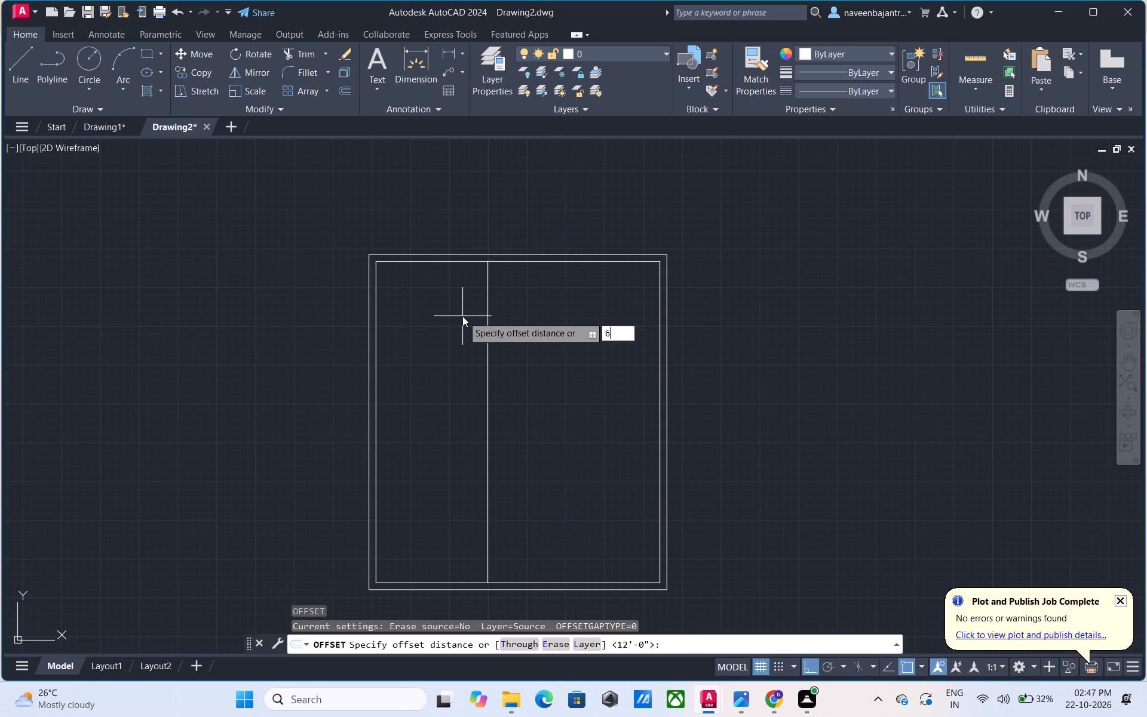
key("shift+quotedbl")
key("Return")
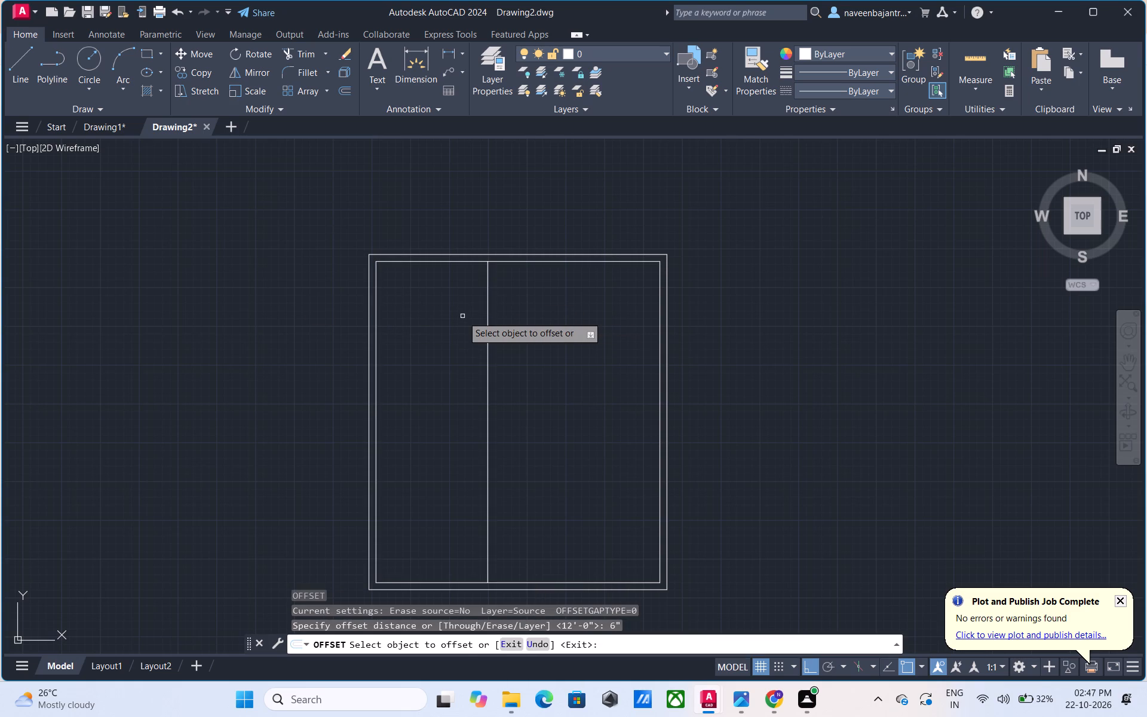
left_click(487, 312)
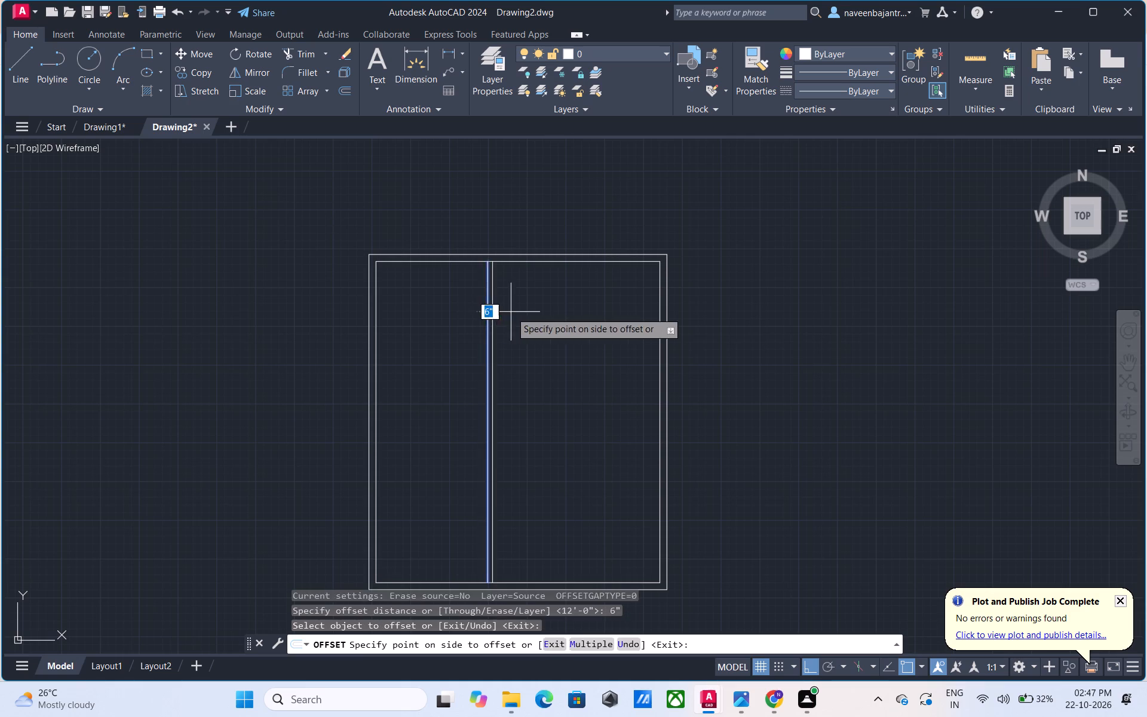
left_click(511, 312)
key("Escape")
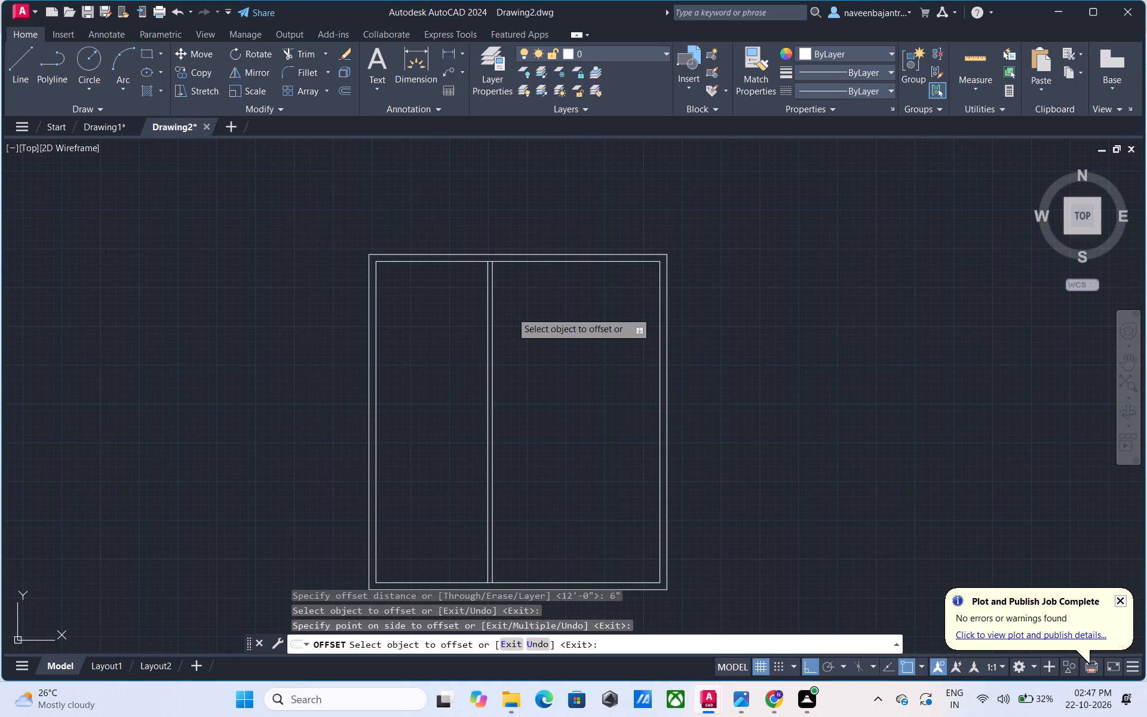
key("Escape")
Trim the top wall's inner line between the two faces of the first partition.
type("TR")
key("space")
scroll(490, 264, "up", 2)
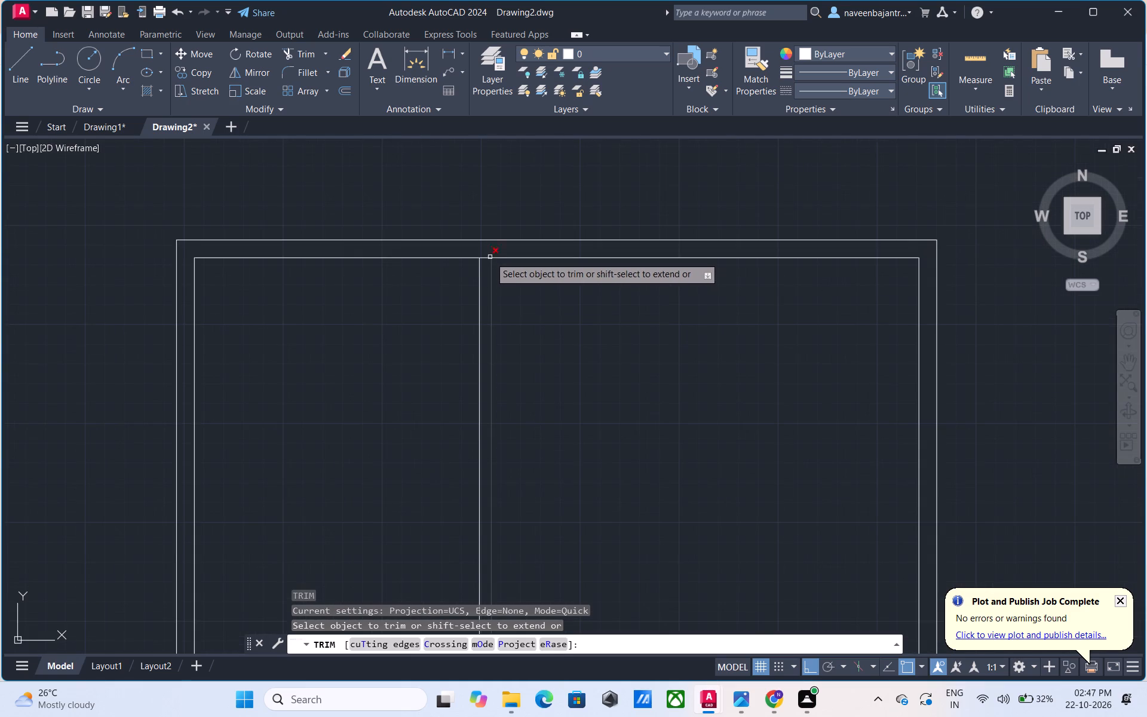
left_click(483, 259)
key("Escape")
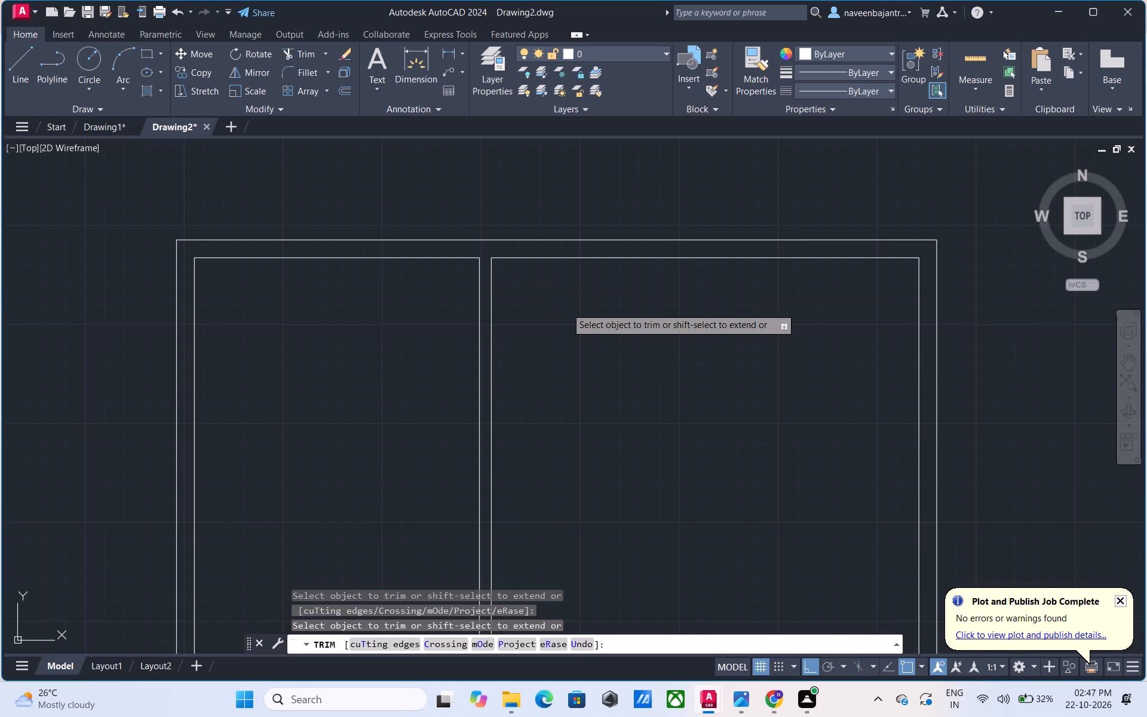
Offset the first partition's right face 5'6" to the right to start a second vertical partition.
scroll(566, 308, "down", 2)
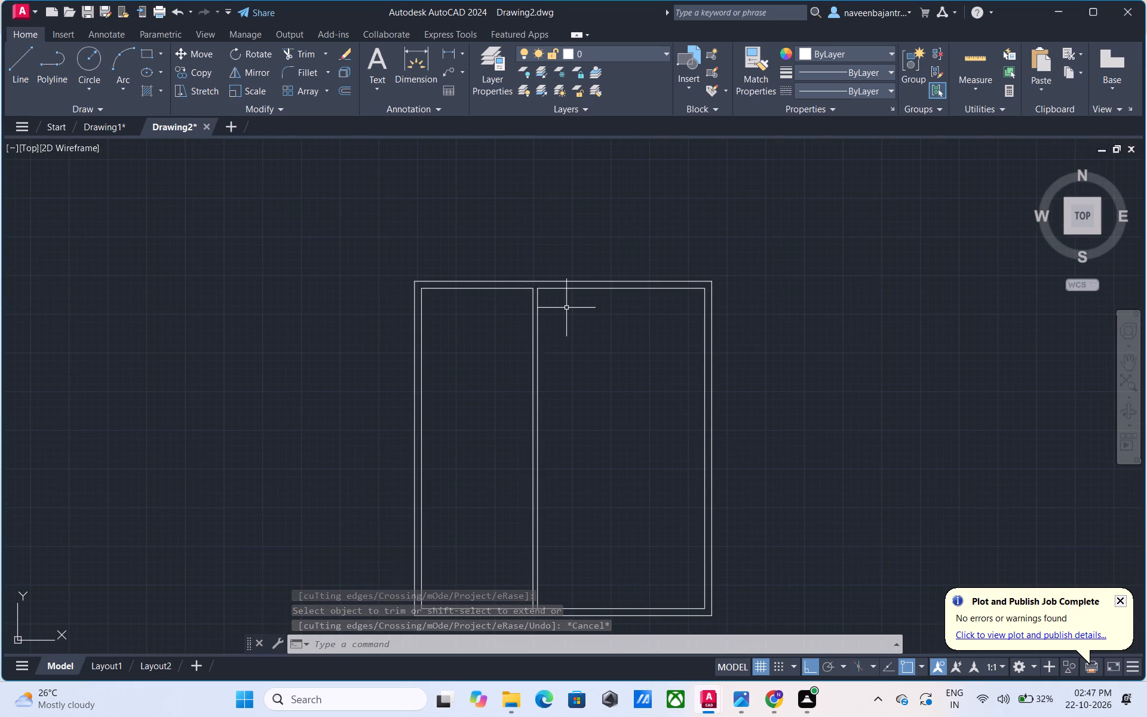
key("Escape")
type("O")
key("space")
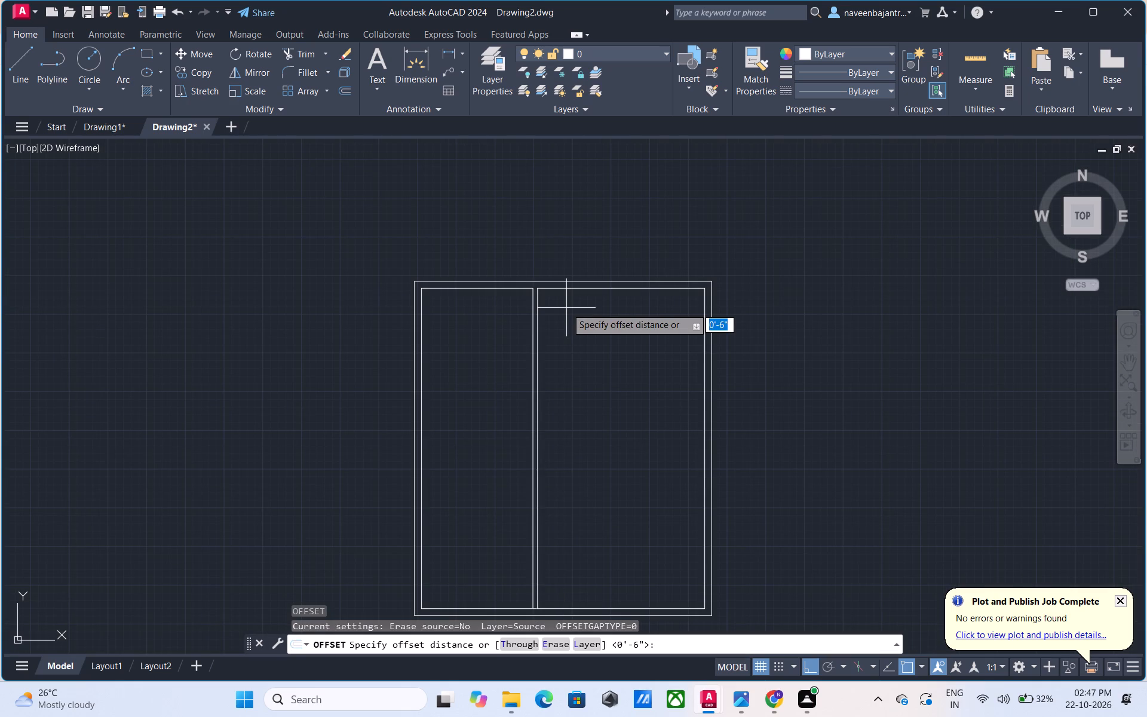
type("5'")
key("6")
key("shift+quotedbl")
key("Return")
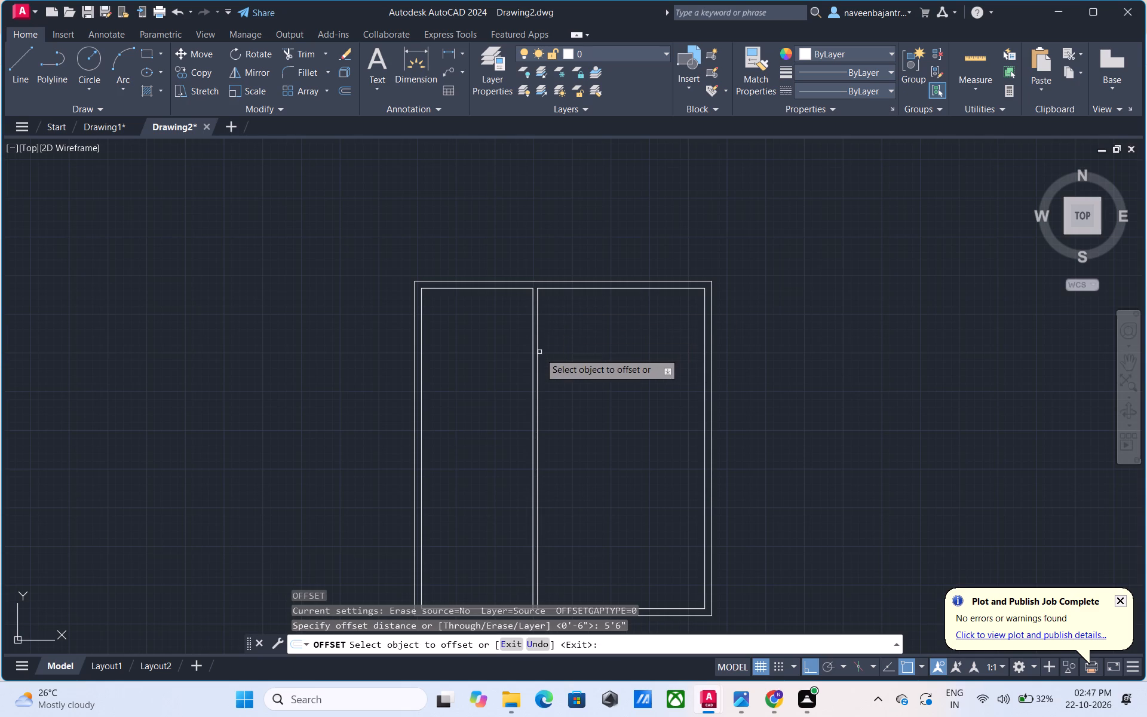
left_click(539, 353)
left_click(573, 353)
key("Escape")
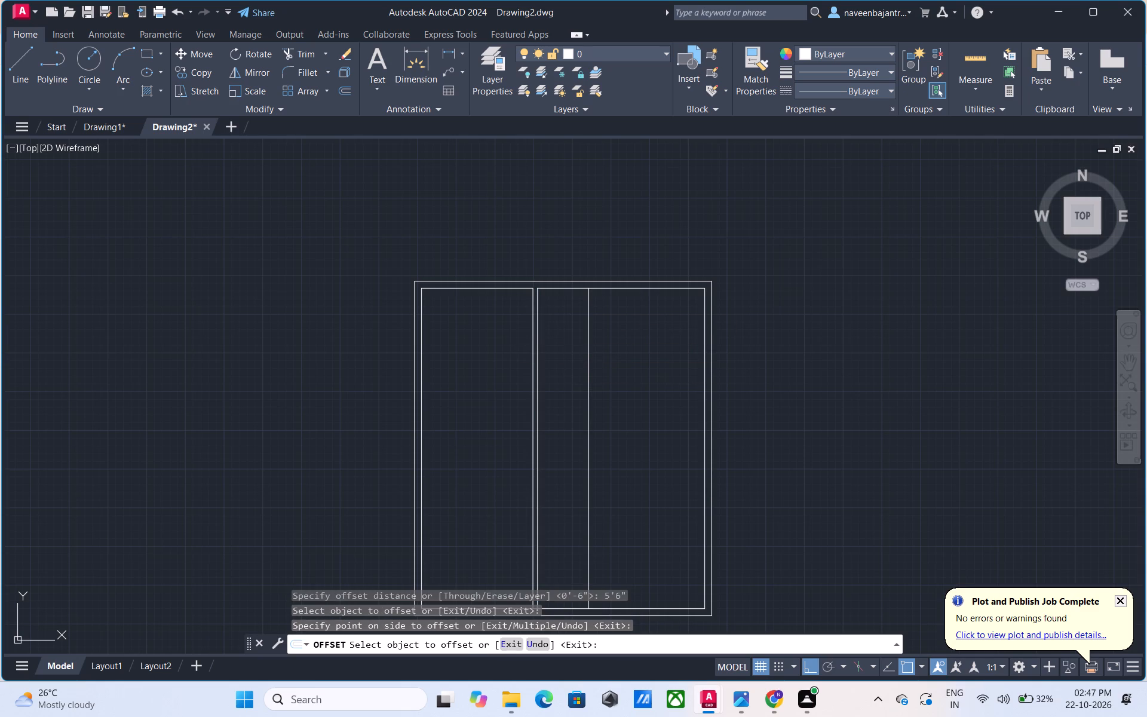
Offset the second partition's line 6" to the right to form its other face.
type("O 6")
key("shift+quotedbl")
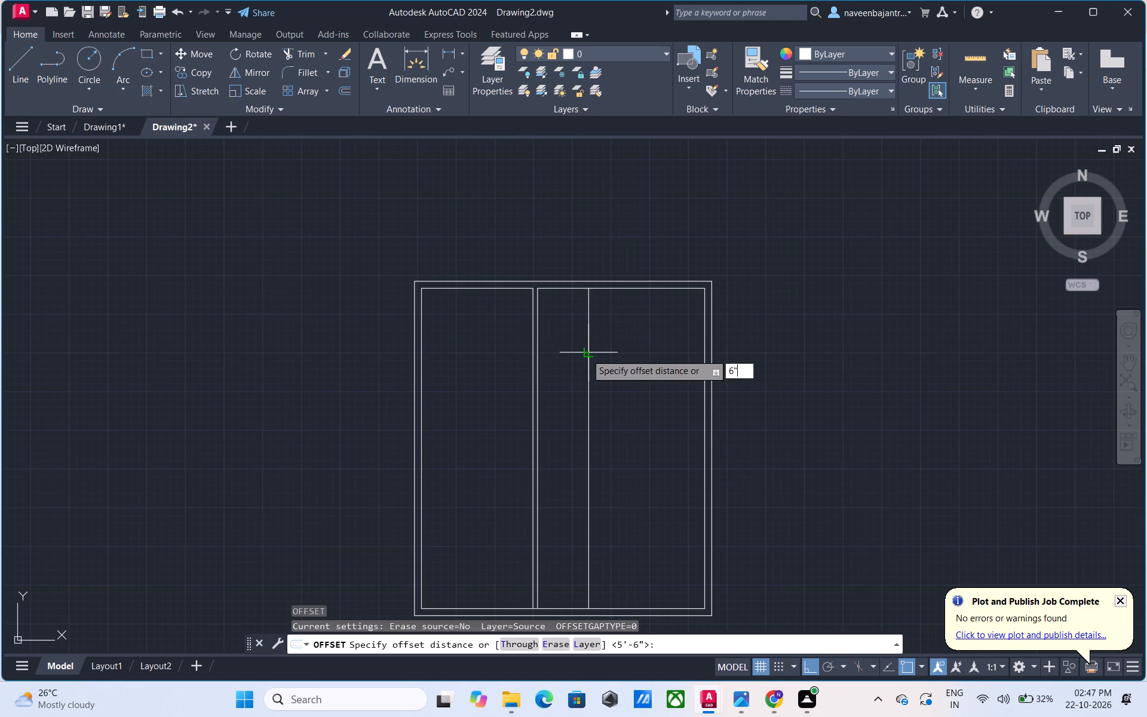
key("Return")
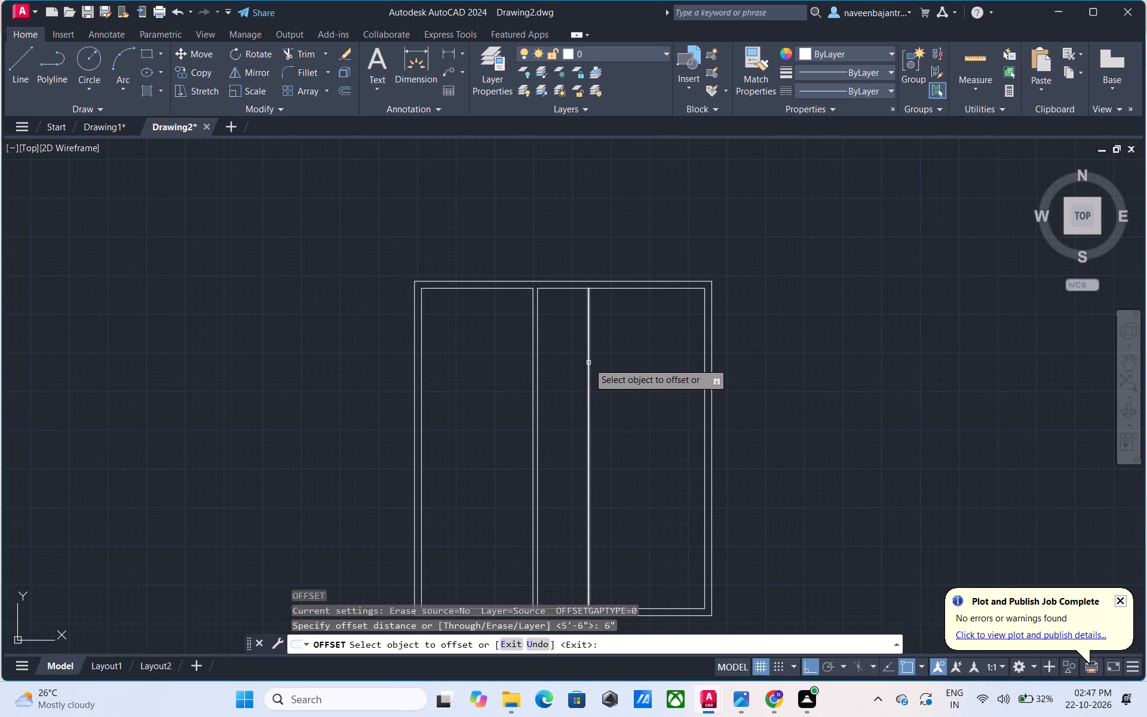
left_click(588, 363)
left_click(627, 364)
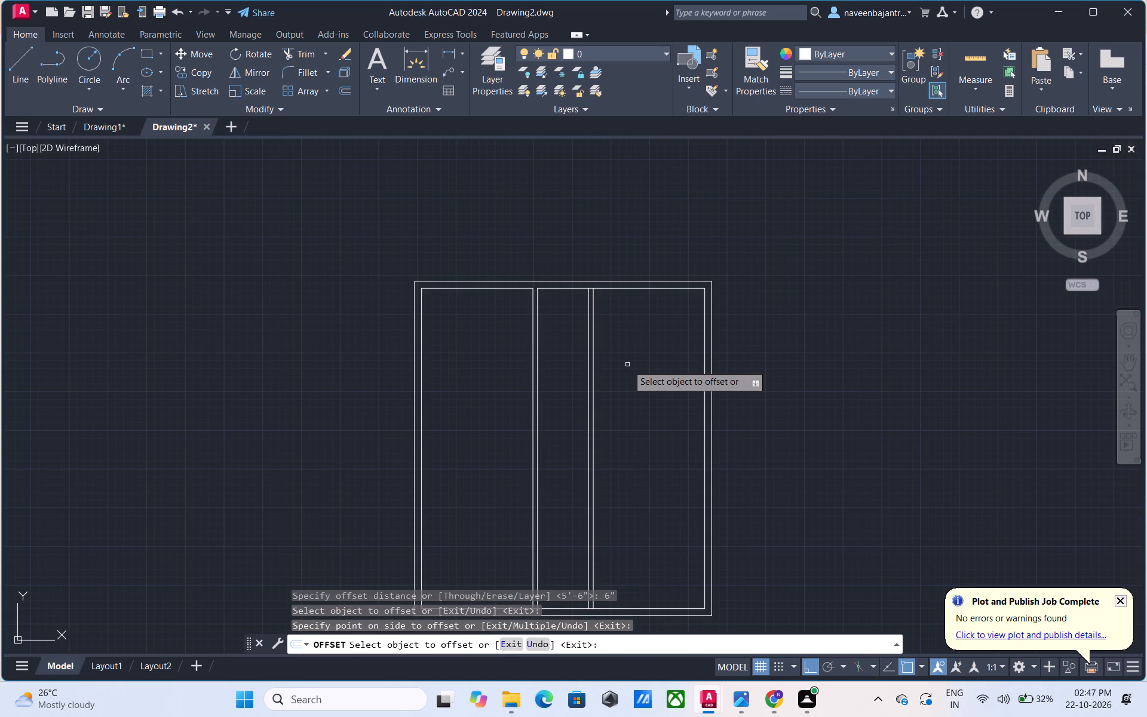
key("Escape")
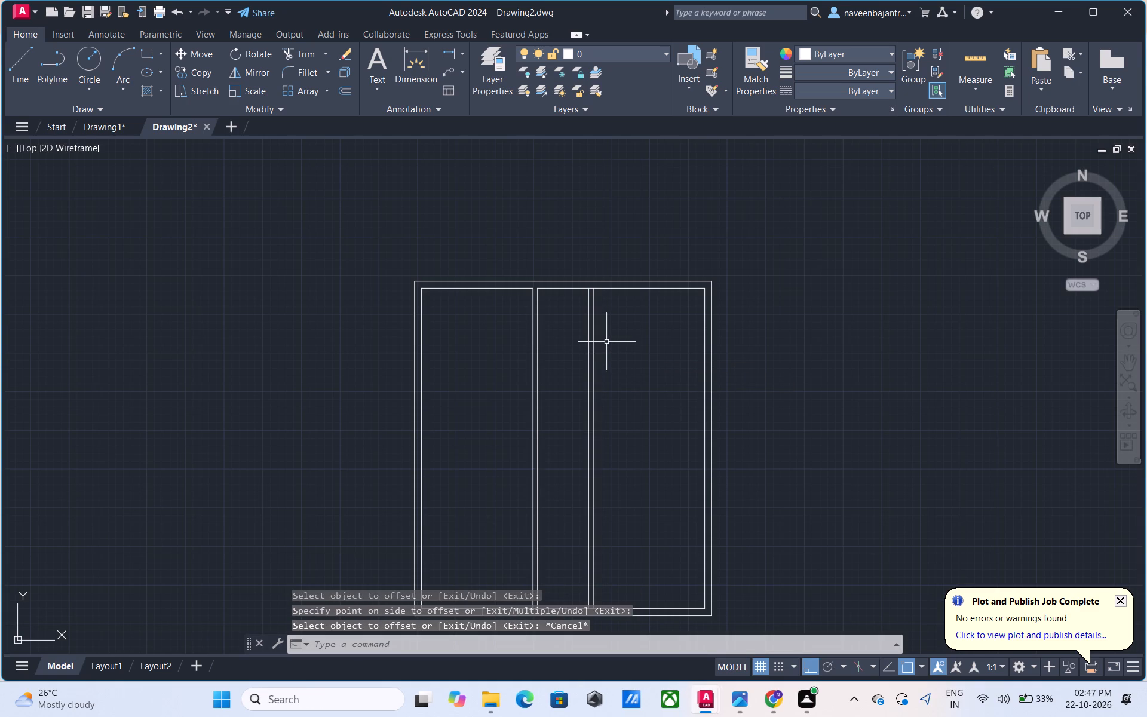
Trim the top wall's inner line between the two faces of the second partition.
type("TR")
key("space")
scroll(594, 290, "up", 1)
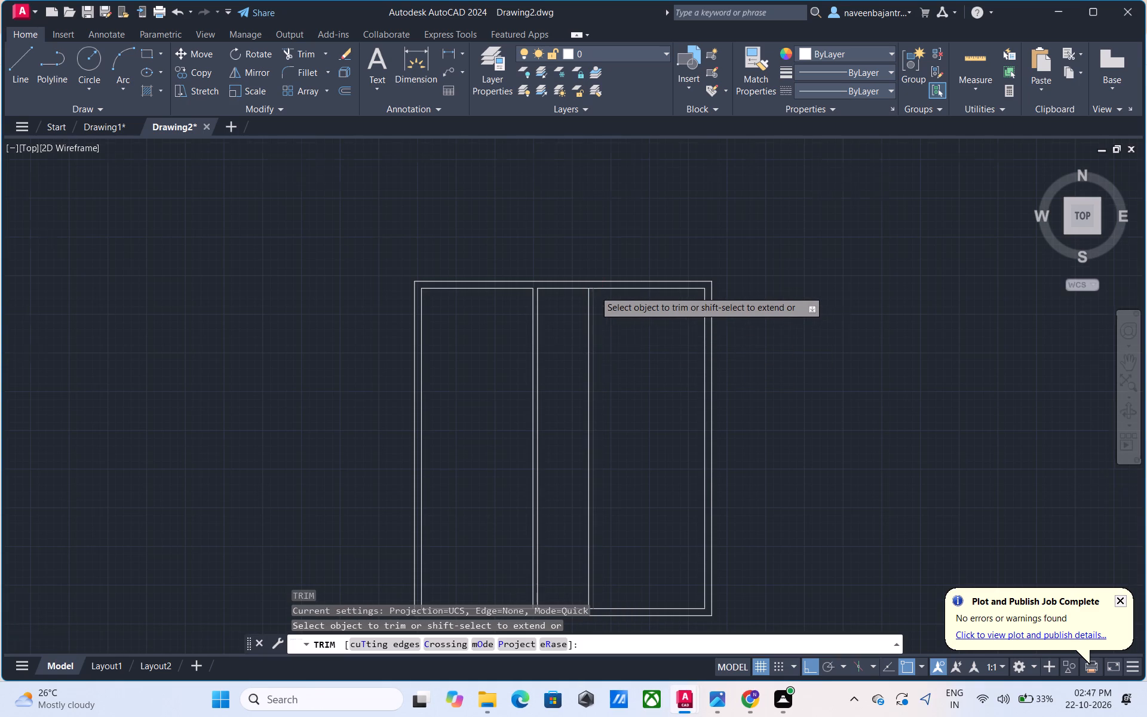
scroll(594, 290, "up", 1)
left_click(583, 284)
key("Escape")
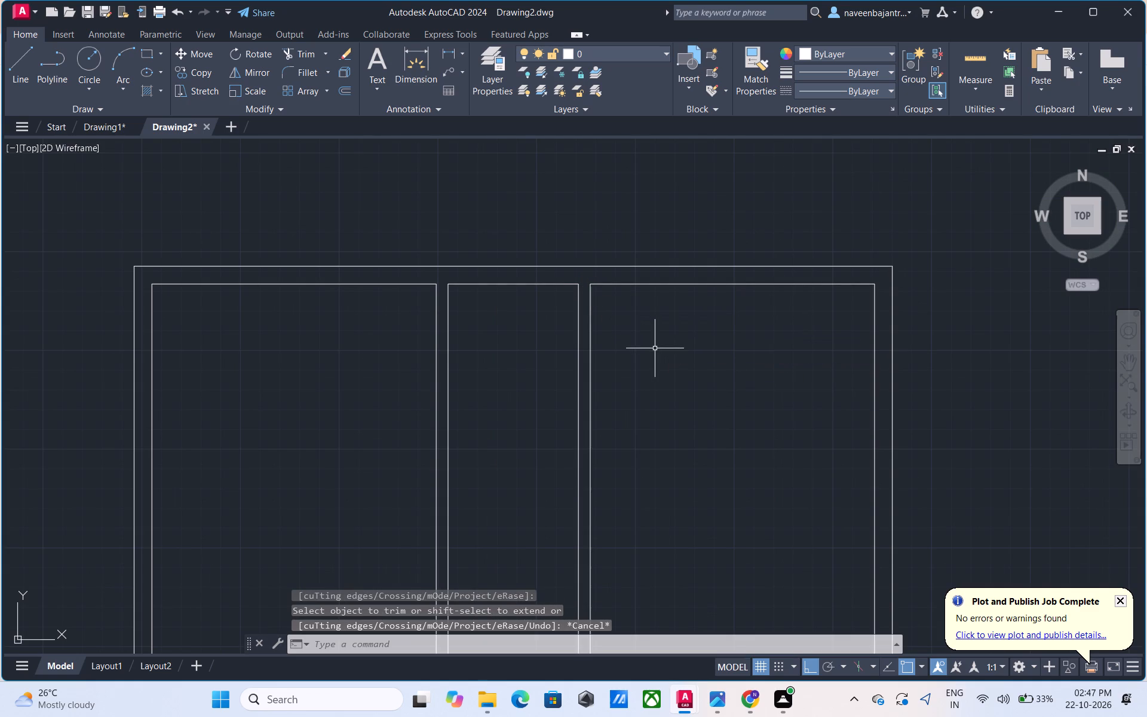
Check the right-hand room's clear width with the Dimension command, without placing a dimension.
scroll(655, 348, "down", 1)
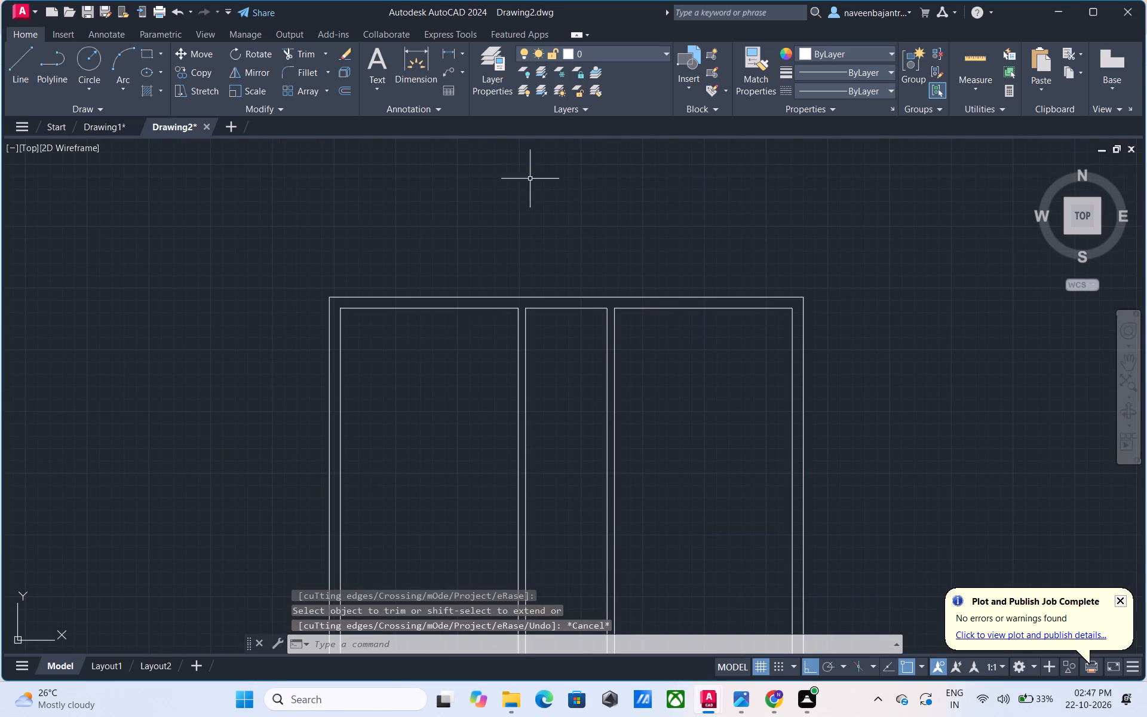
left_click(428, 79)
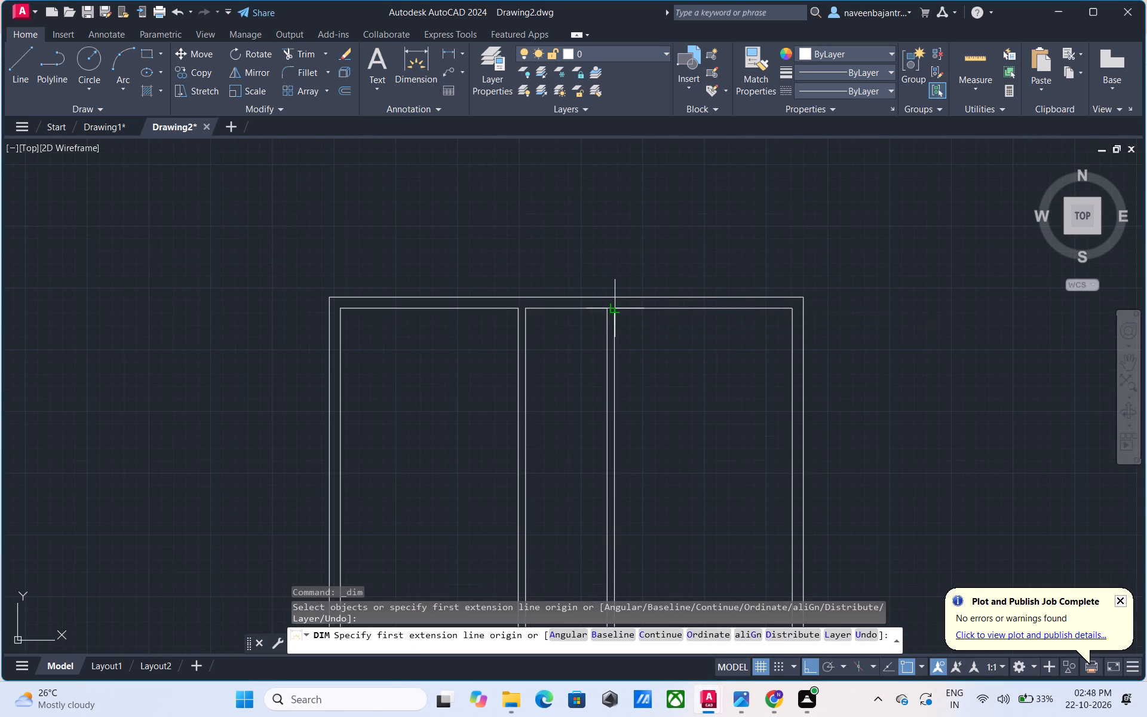
left_click(613, 307)
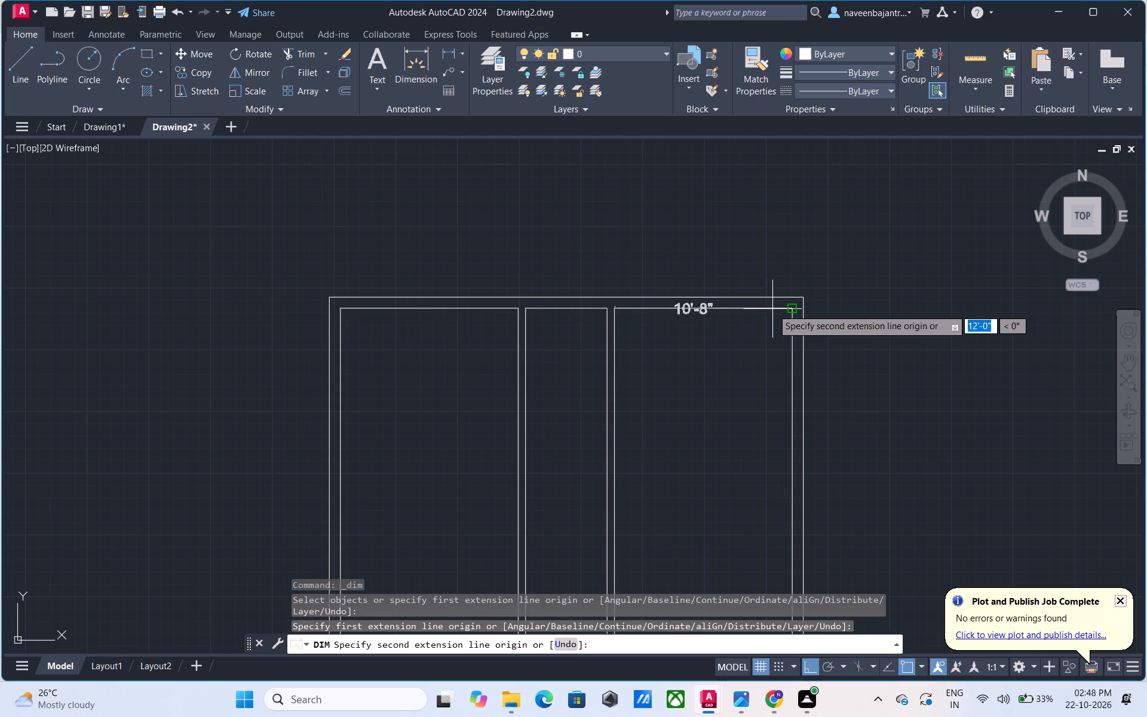
key("Escape")
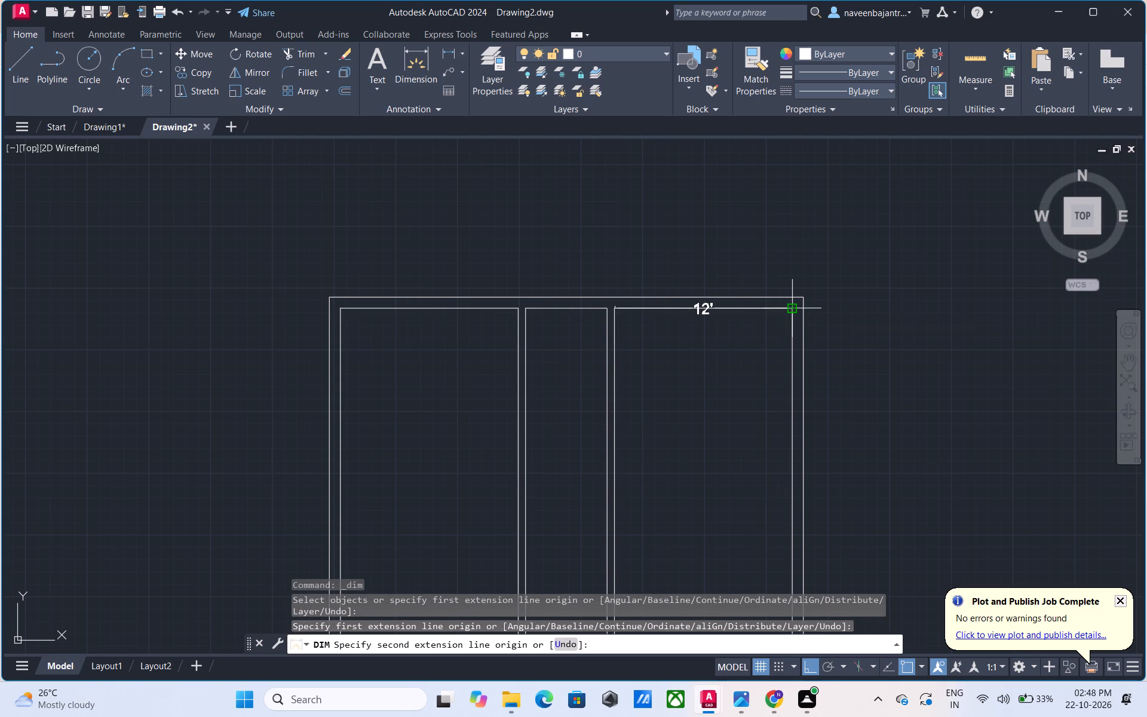
Offset the left room's top inner wall line 10' downward to start a horizontal partition.
middle_click_drag(761, 336, 818, 255)
scroll(761, 336, "down", 1)
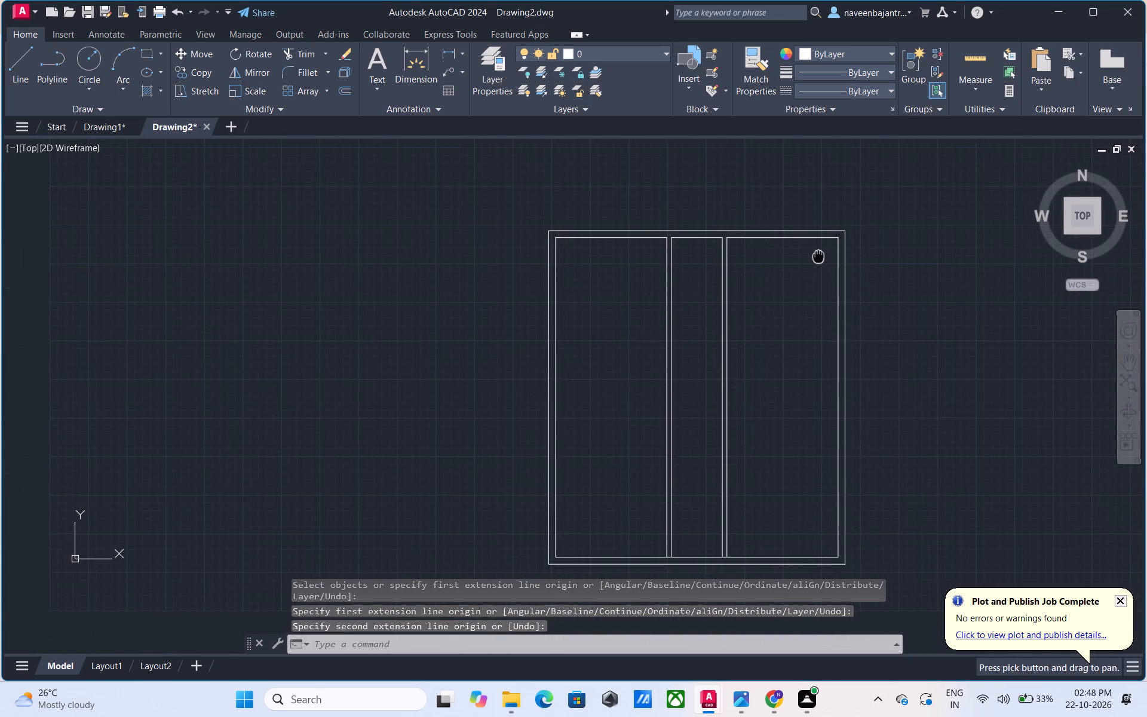
scroll(776, 177, "up", 1)
key("Escape")
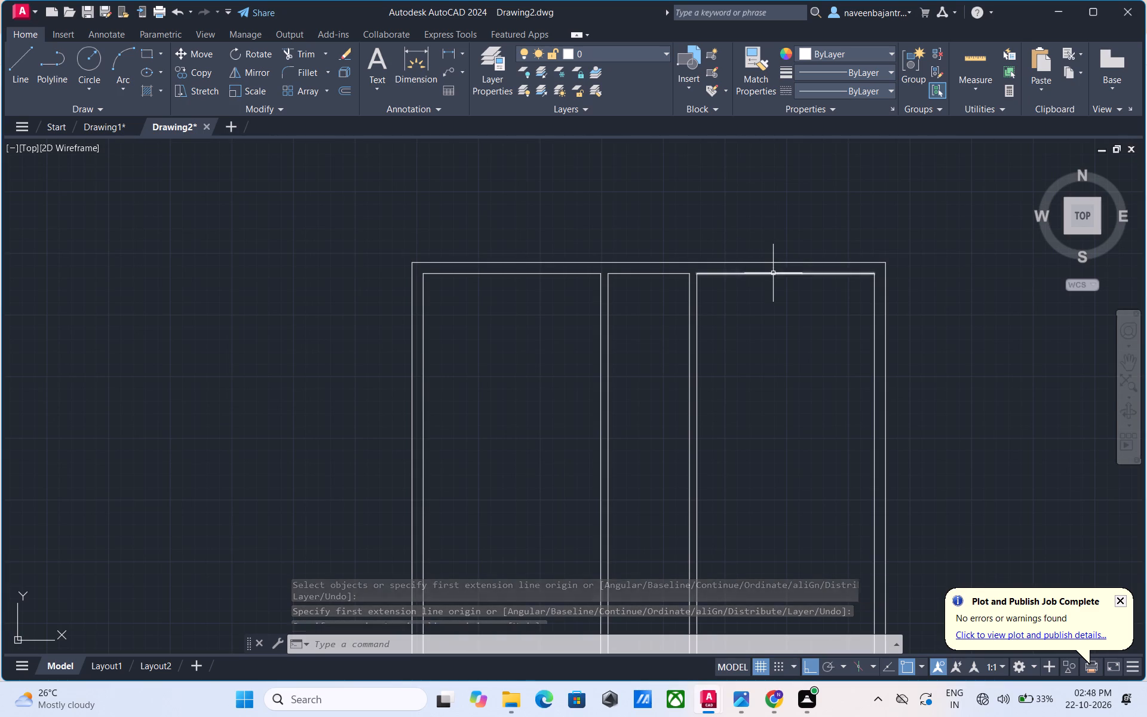
type("O 10'")
key("Return")
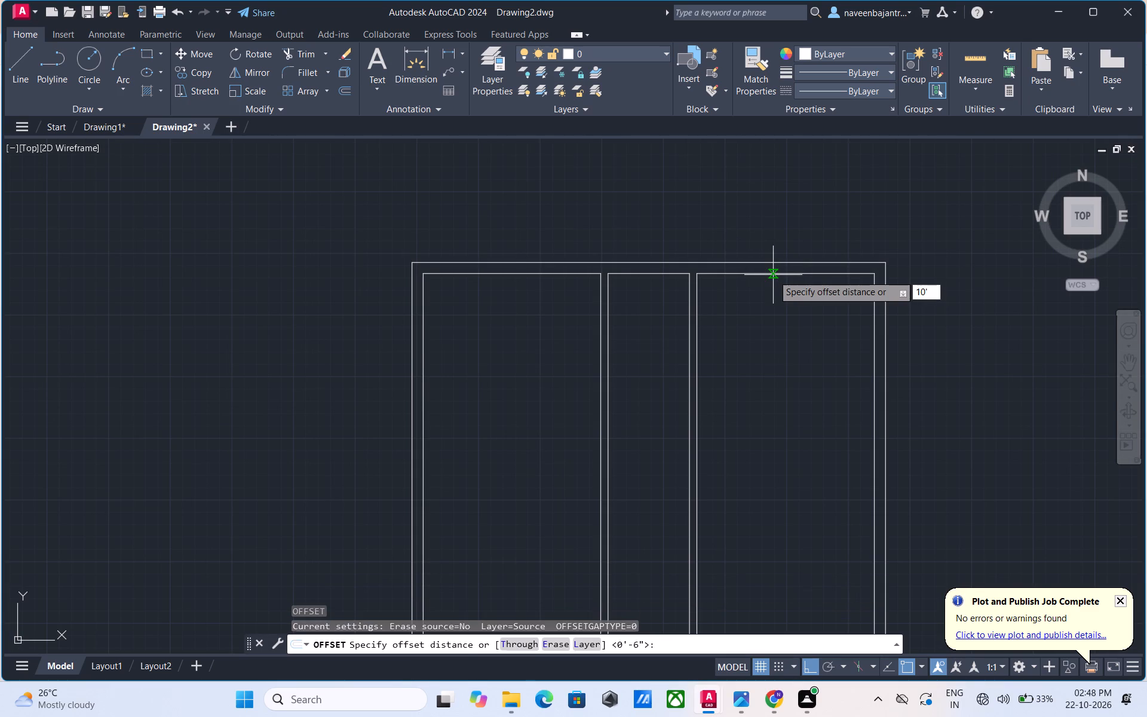
left_click(554, 275)
left_click(552, 373)
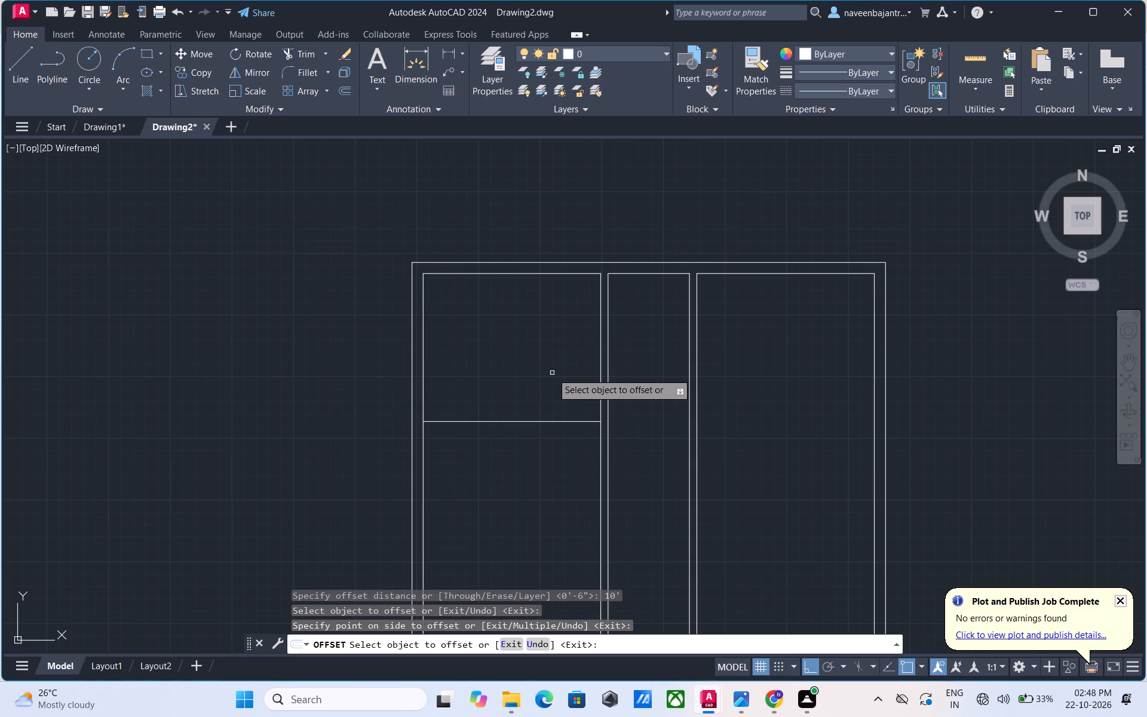
key("Escape")
Offset the left room's horizontal partition line 6" downward to form its other face.
type("O 6")
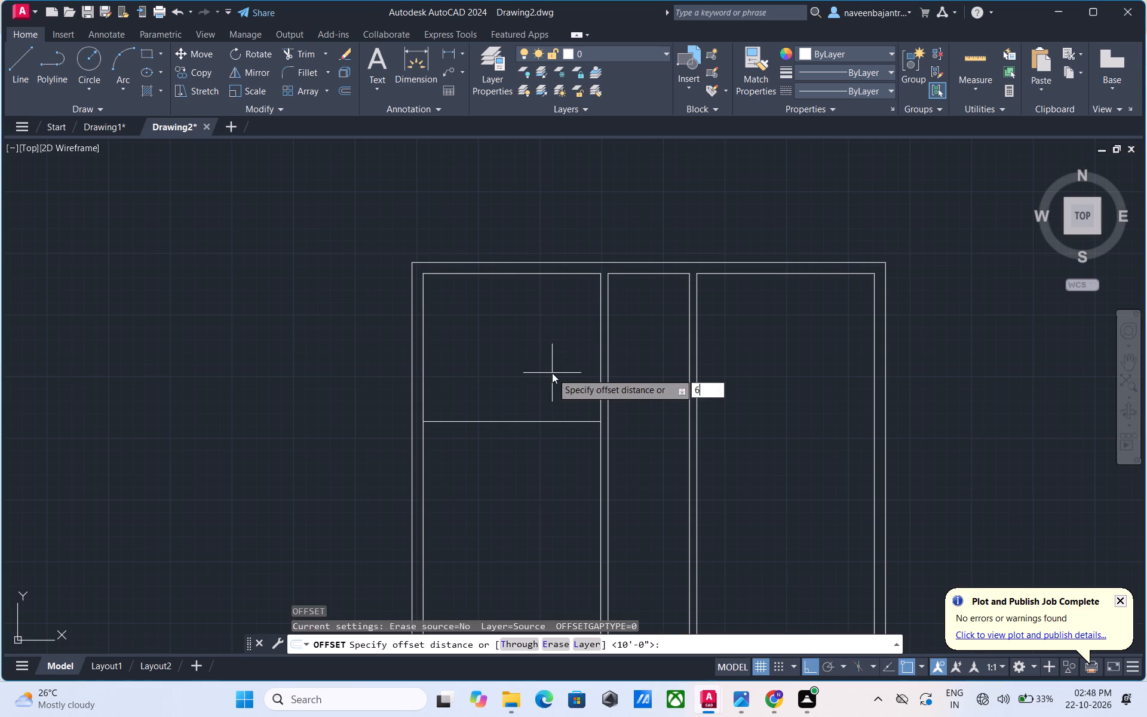
key("shift+quotedbl")
key("Return")
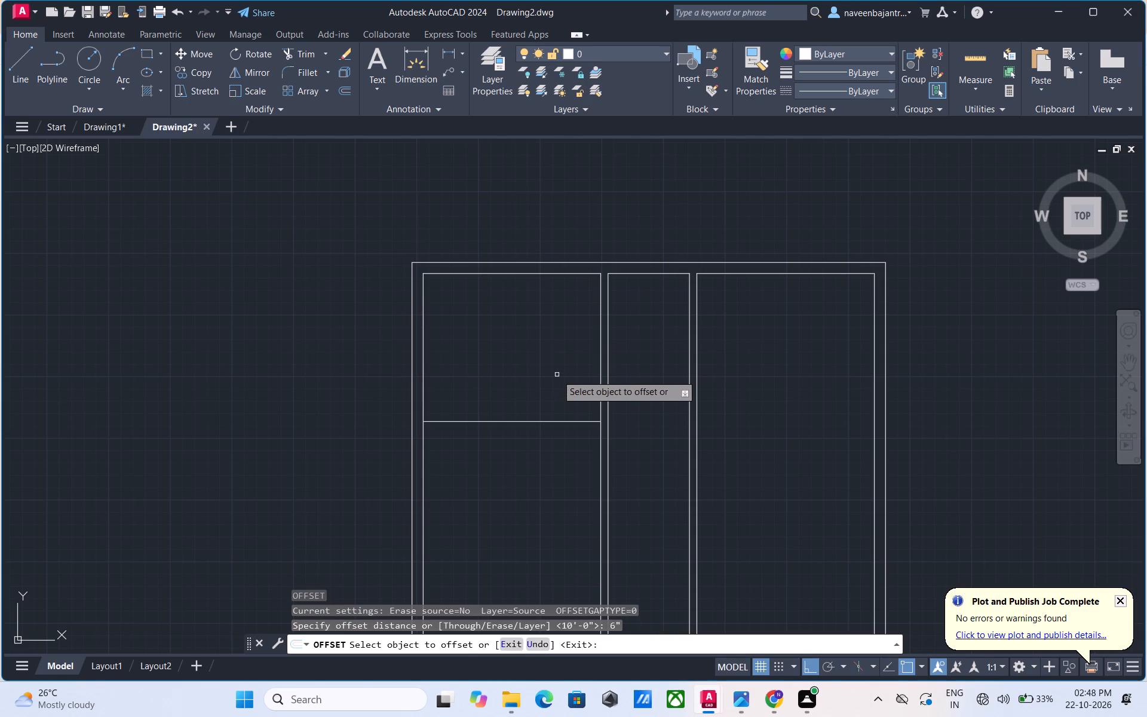
left_click(557, 421)
left_click(557, 444)
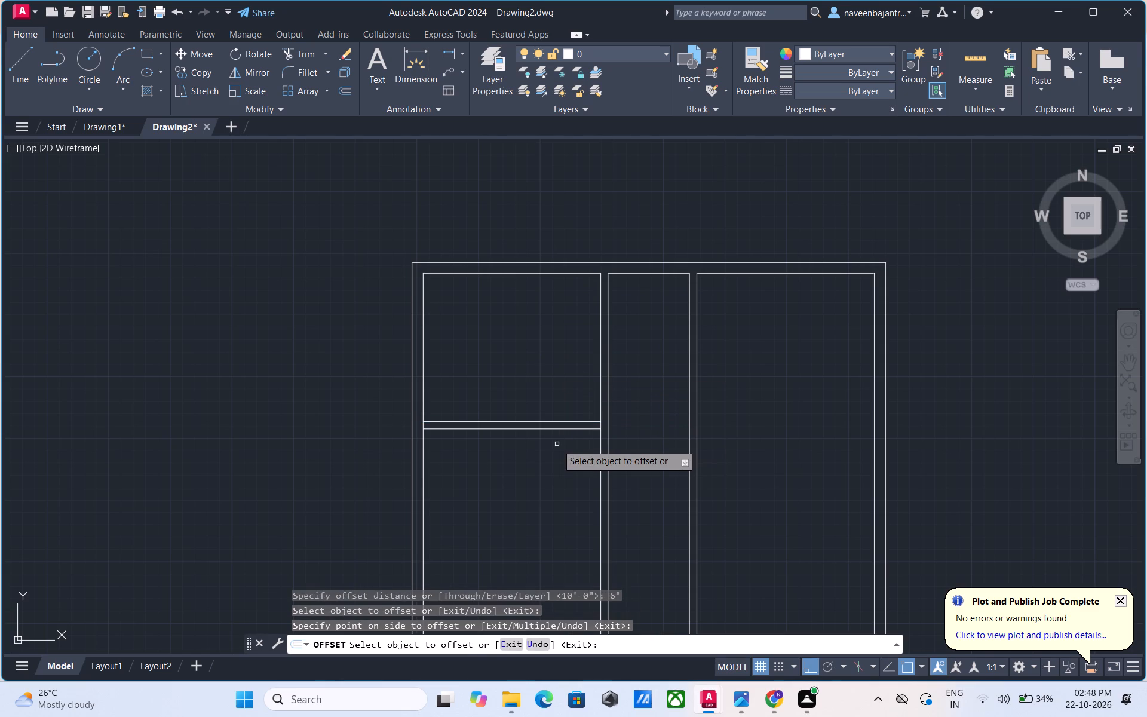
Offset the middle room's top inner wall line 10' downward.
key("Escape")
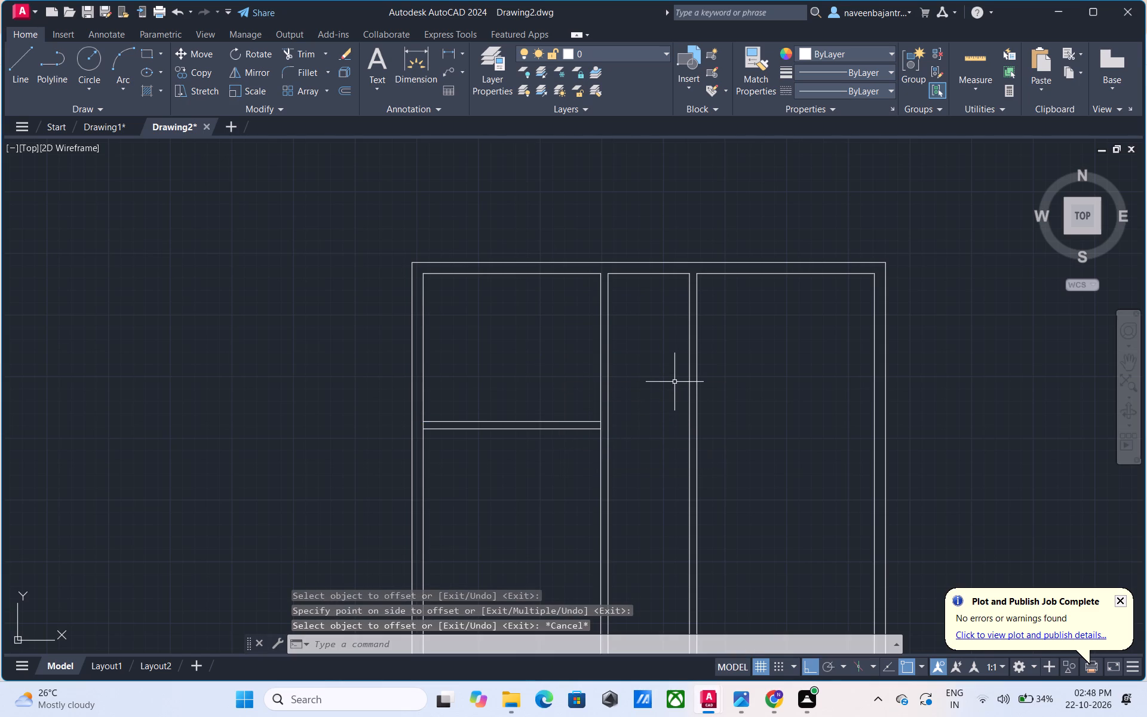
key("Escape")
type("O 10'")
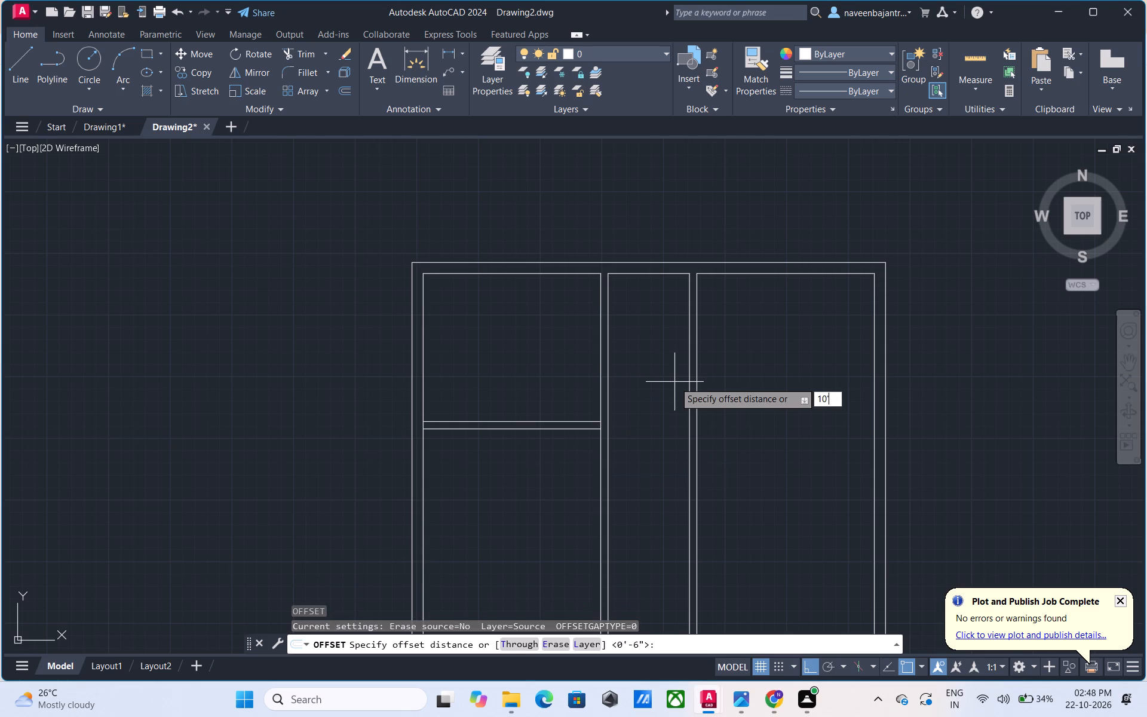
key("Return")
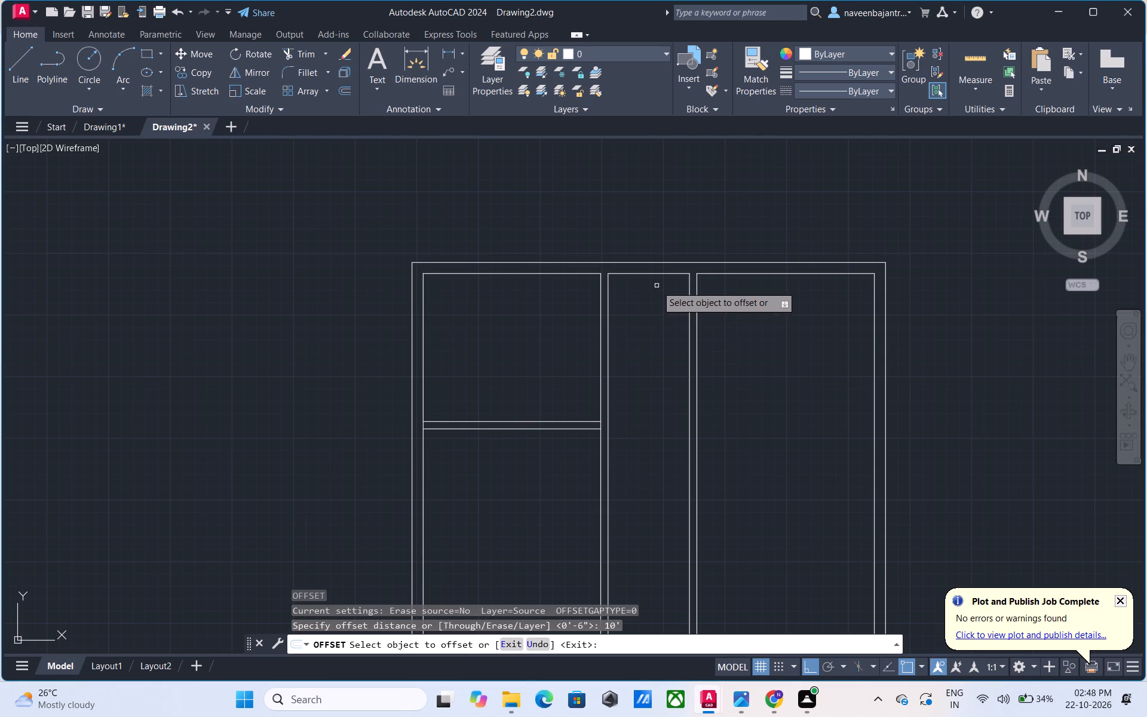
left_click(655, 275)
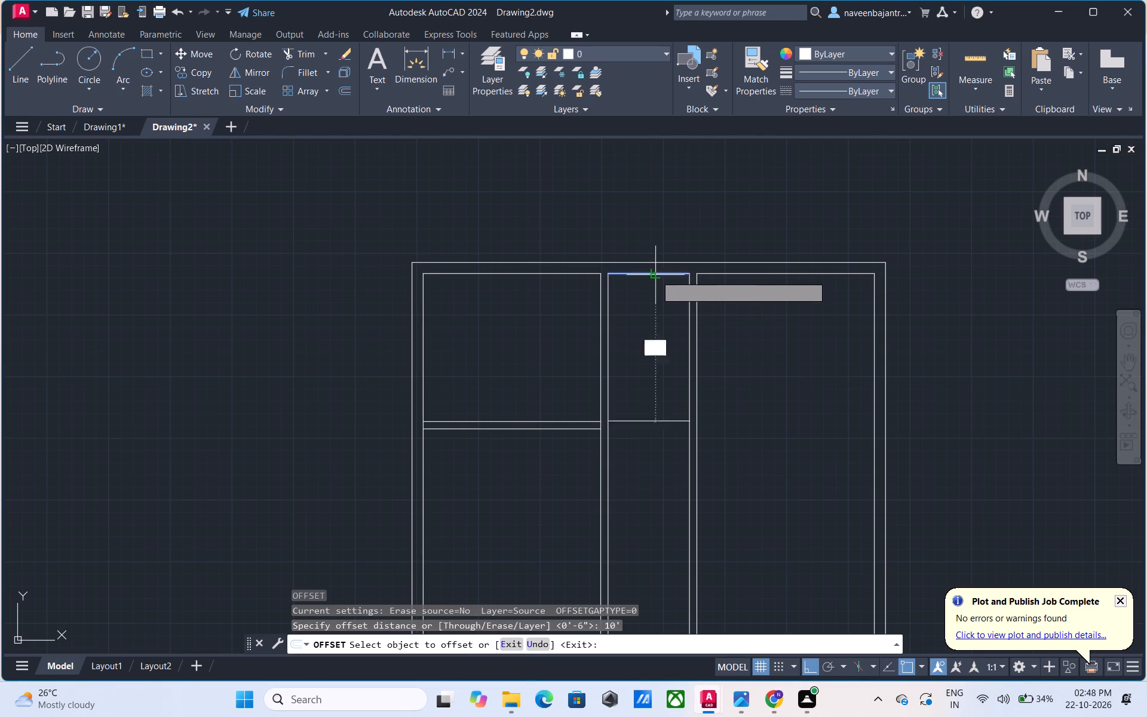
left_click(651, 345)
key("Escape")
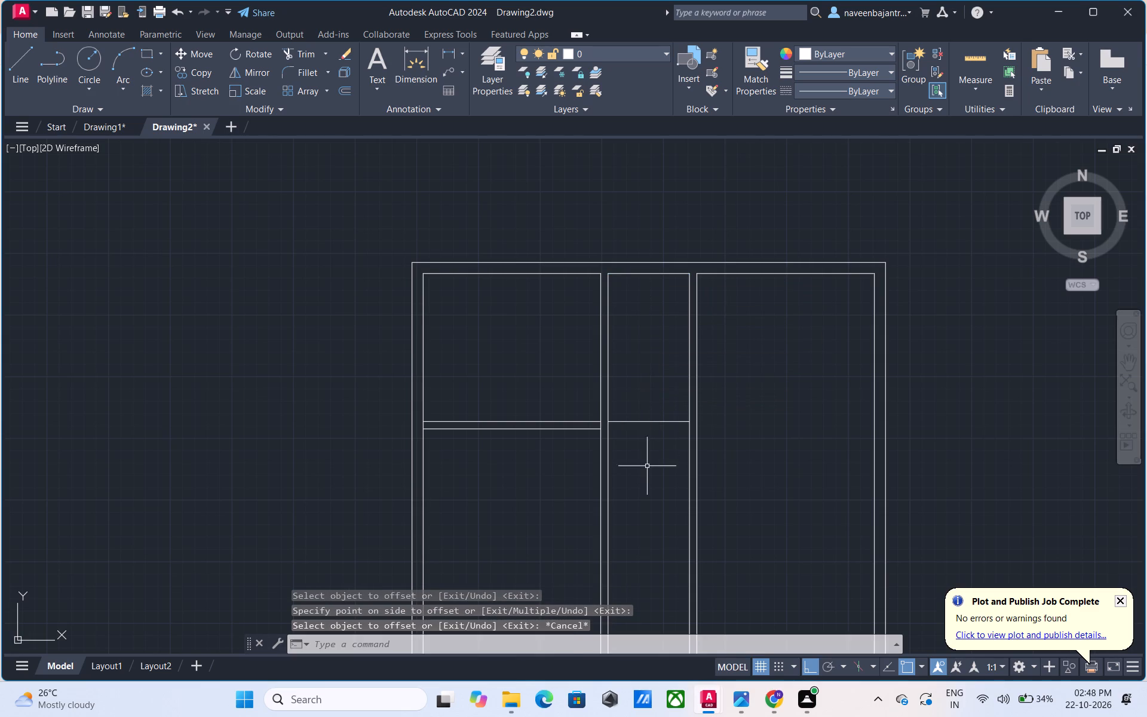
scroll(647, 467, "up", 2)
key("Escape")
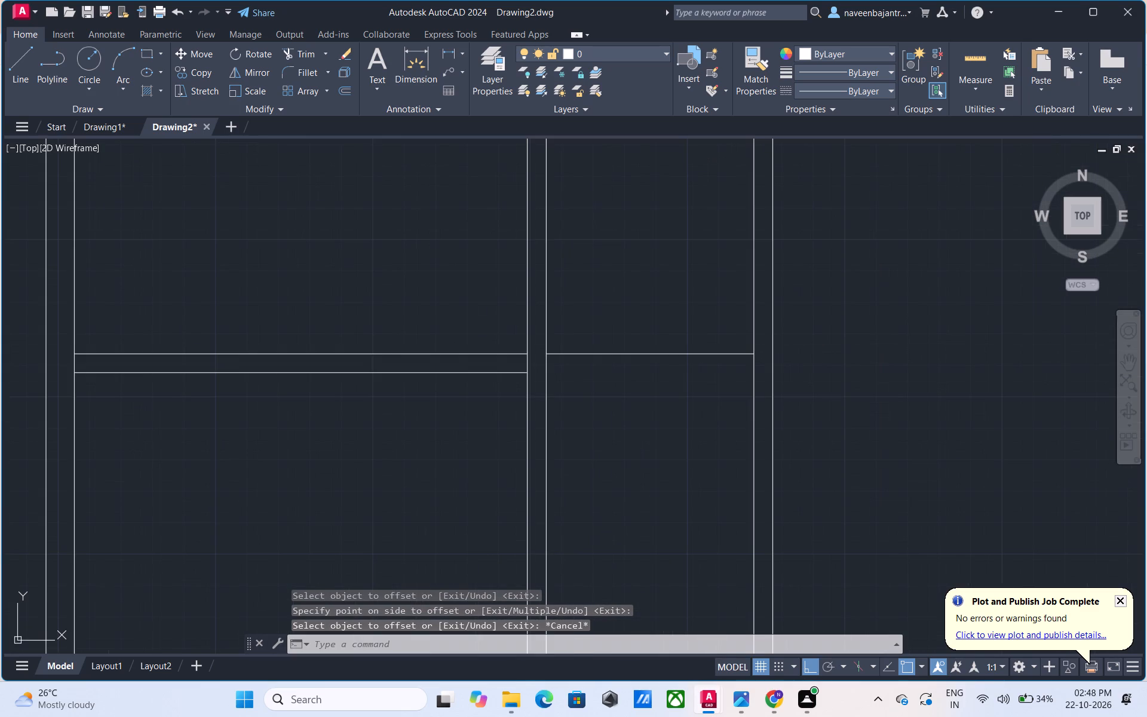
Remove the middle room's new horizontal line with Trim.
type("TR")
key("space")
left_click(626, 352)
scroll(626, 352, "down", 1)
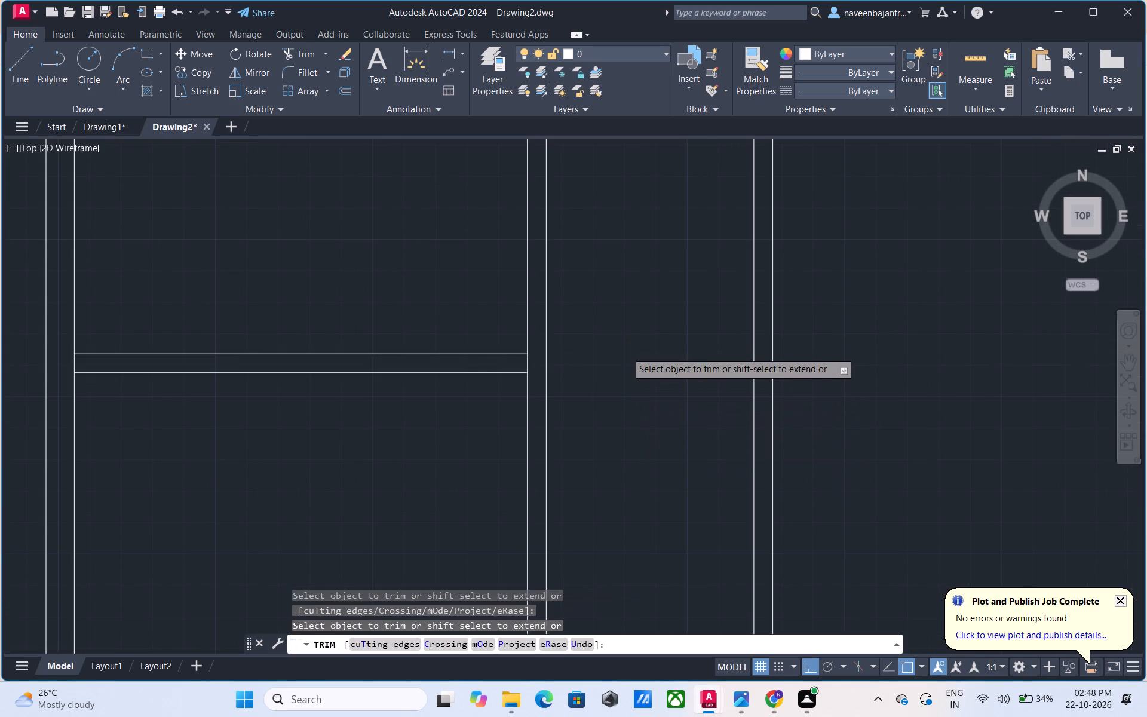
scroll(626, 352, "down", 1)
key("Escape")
Draw two horizontal lines continuing both faces of the left room's partition across the plan and past the right exterior wall.
type("L")
key("space")
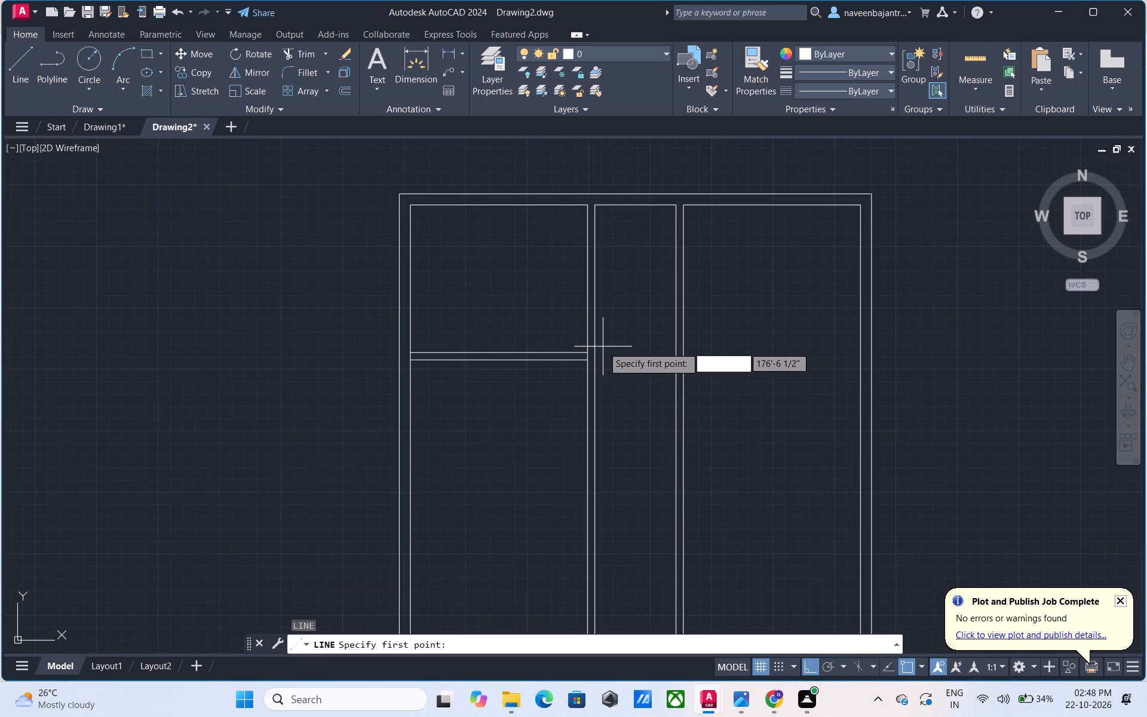
left_click(588, 349)
left_click(934, 352)
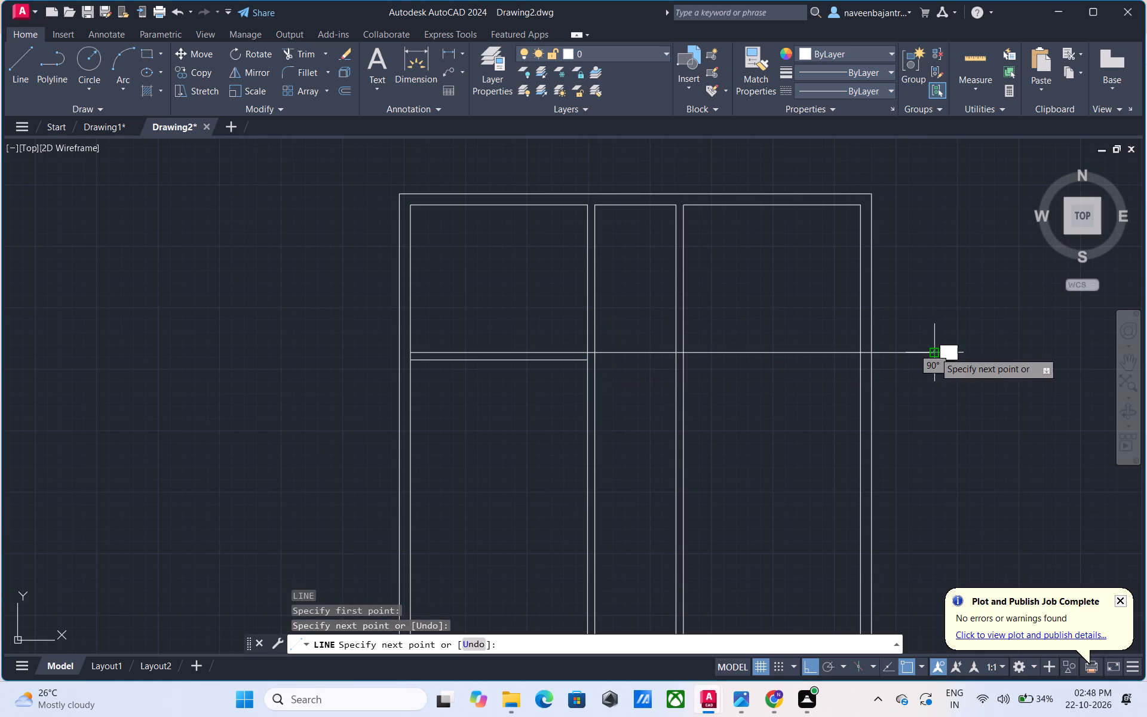
key("Escape")
key("l")
key("space")
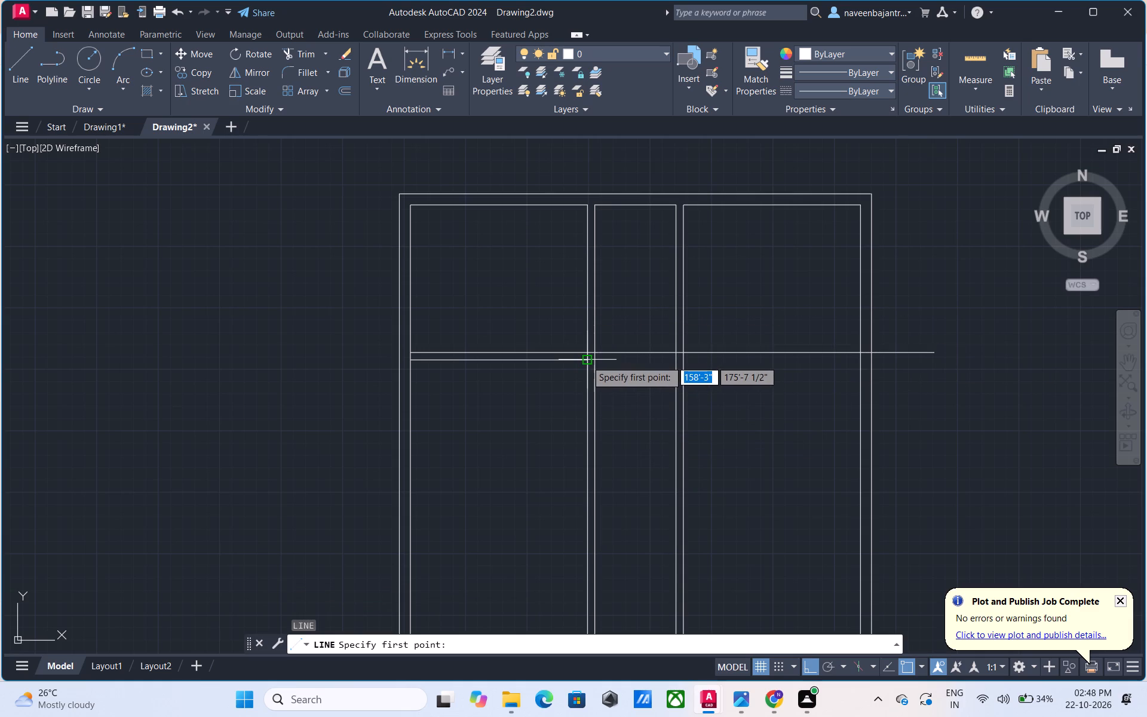
left_click(586, 359)
left_click(955, 360)
key("Escape")
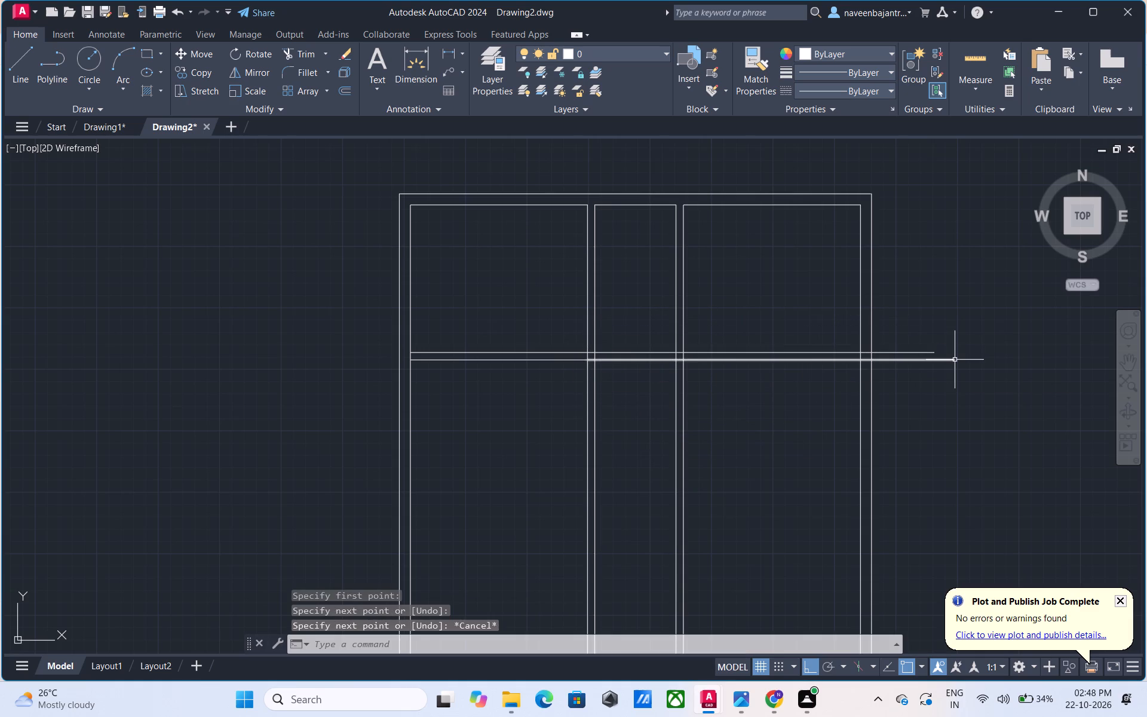
Trim both horizontal partition lines back to the right wall's inner face and remove that inner line between them.
type("TR")
key("space")
left_click(906, 361)
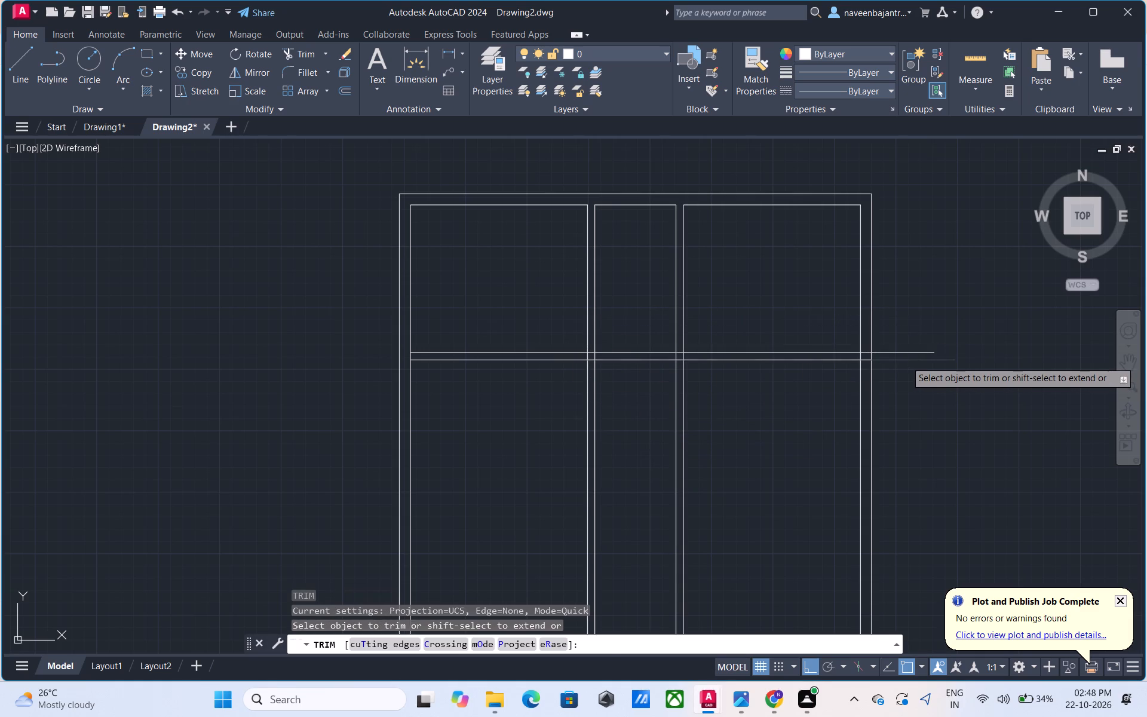
left_click(894, 352)
left_click(867, 360)
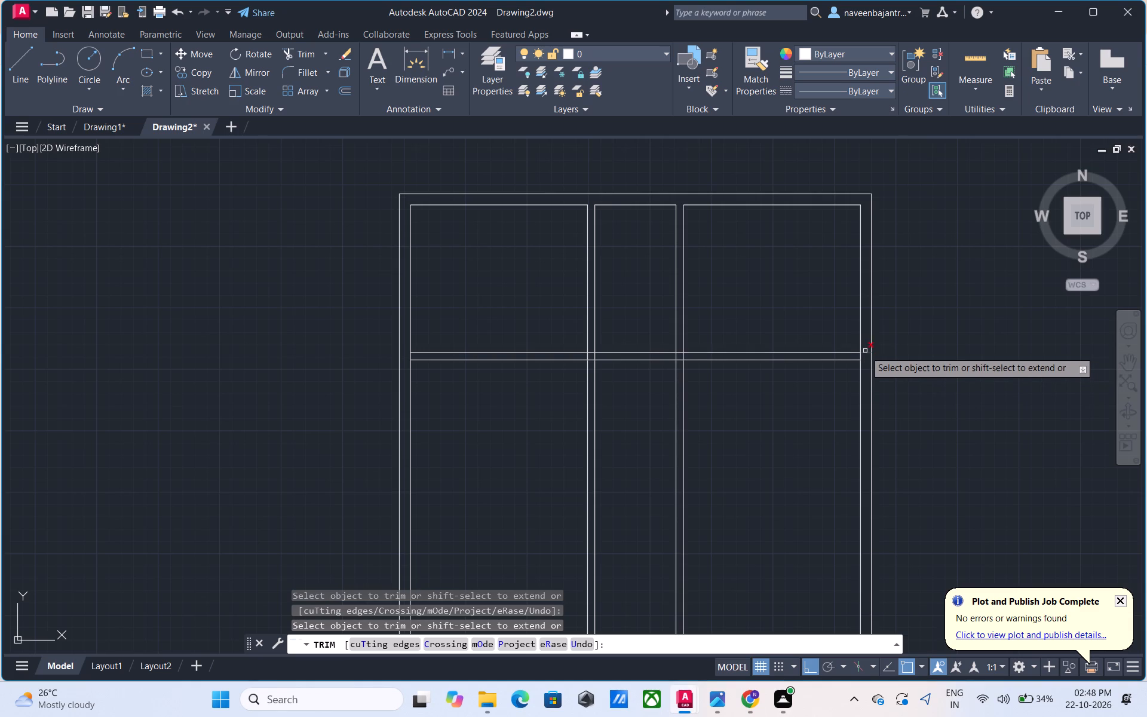
left_click(865, 351)
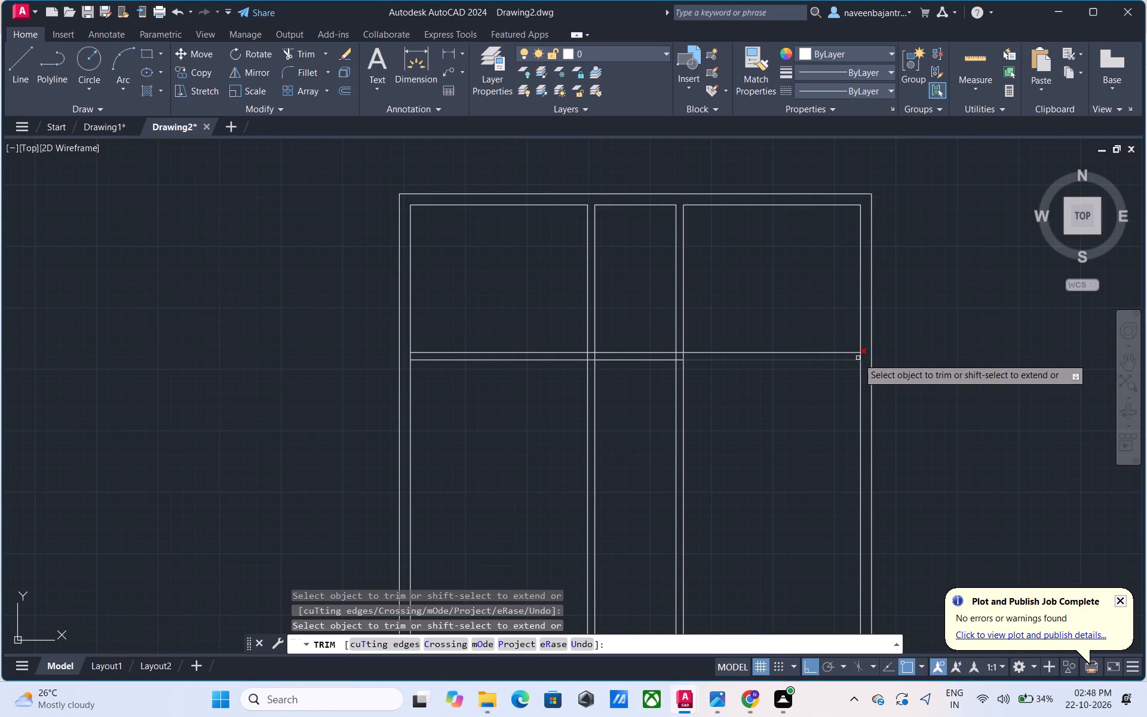
left_click(860, 357)
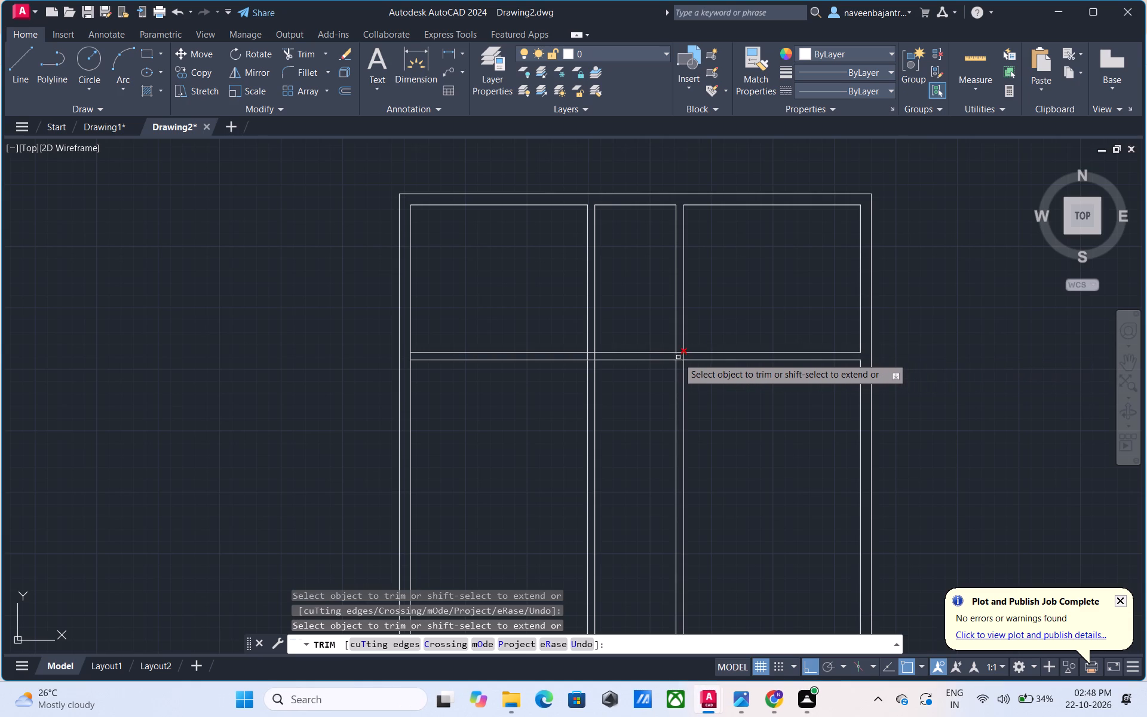
Trim away both vertical partitions' lines below the horizontal partition.
left_click(676, 372)
left_click(684, 376)
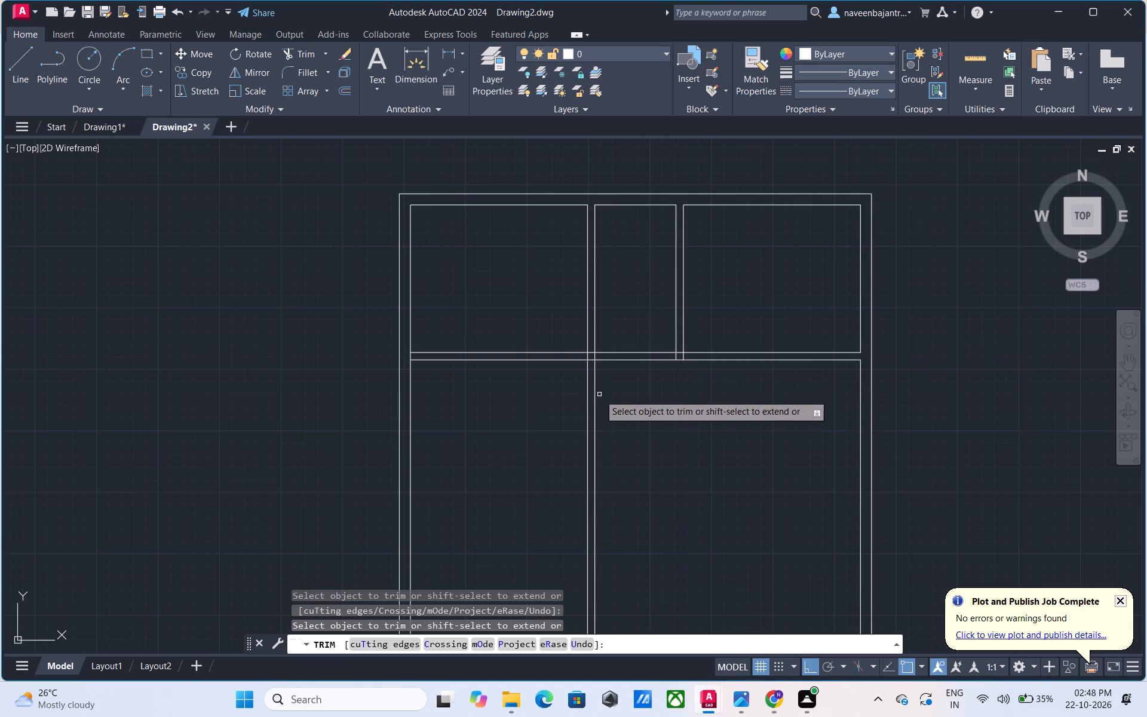
left_click(592, 409)
left_click(586, 401)
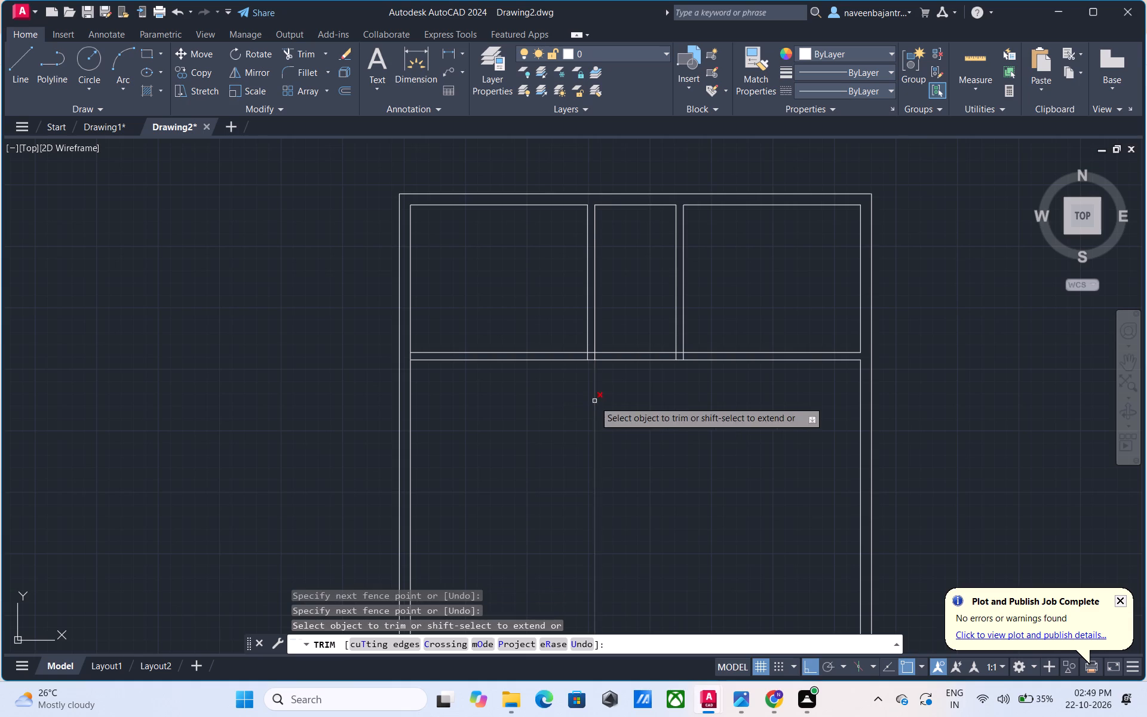
left_click(594, 401)
Trim the overlapping lines where the two vertical partitions meet the horizontal partition to form open wall junctions.
scroll(670, 367, "up", 2)
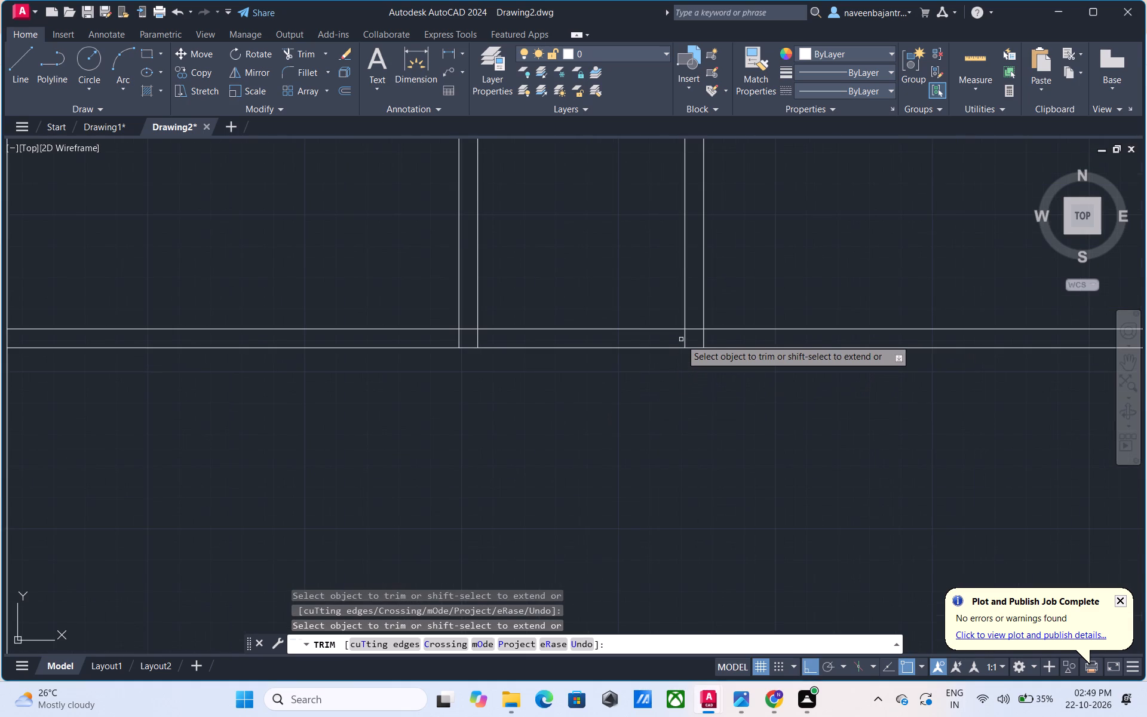
left_click(685, 339)
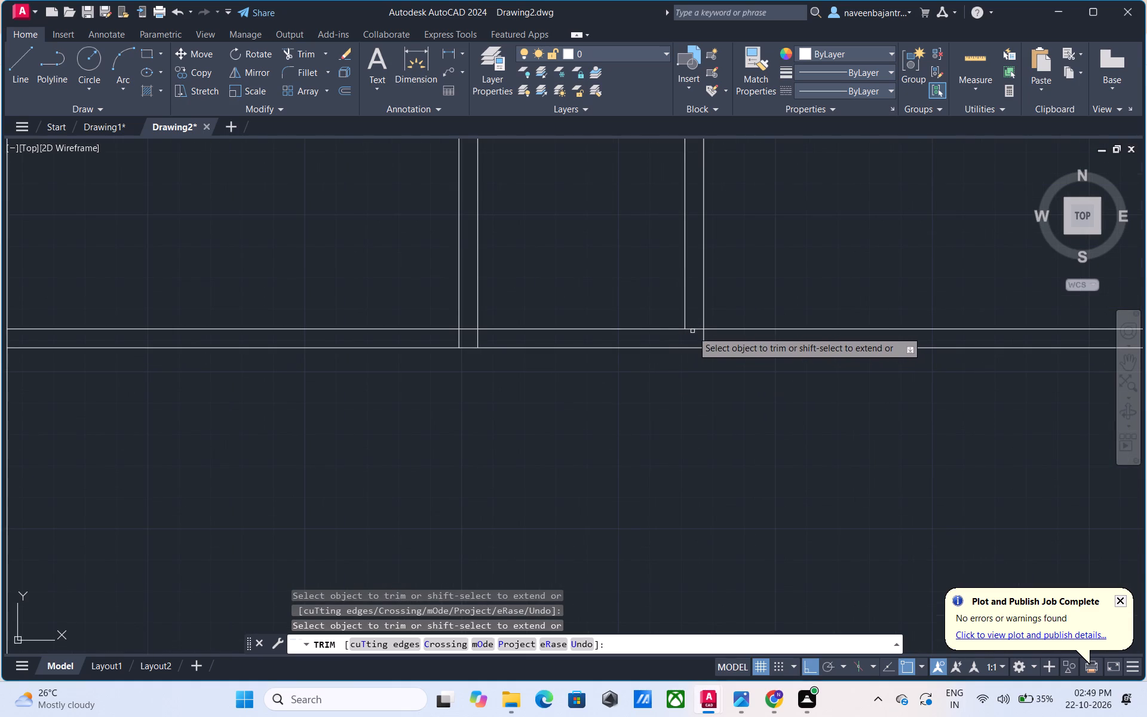
left_click(692, 330)
left_click(705, 338)
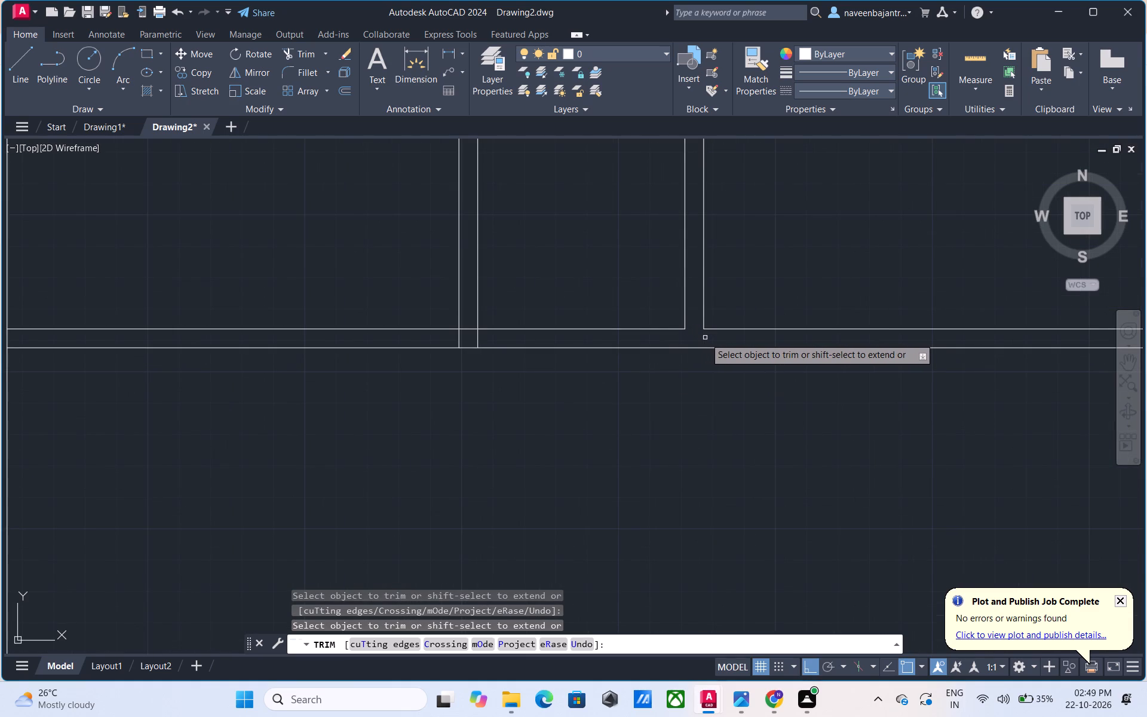
left_click(478, 339)
left_click(471, 329)
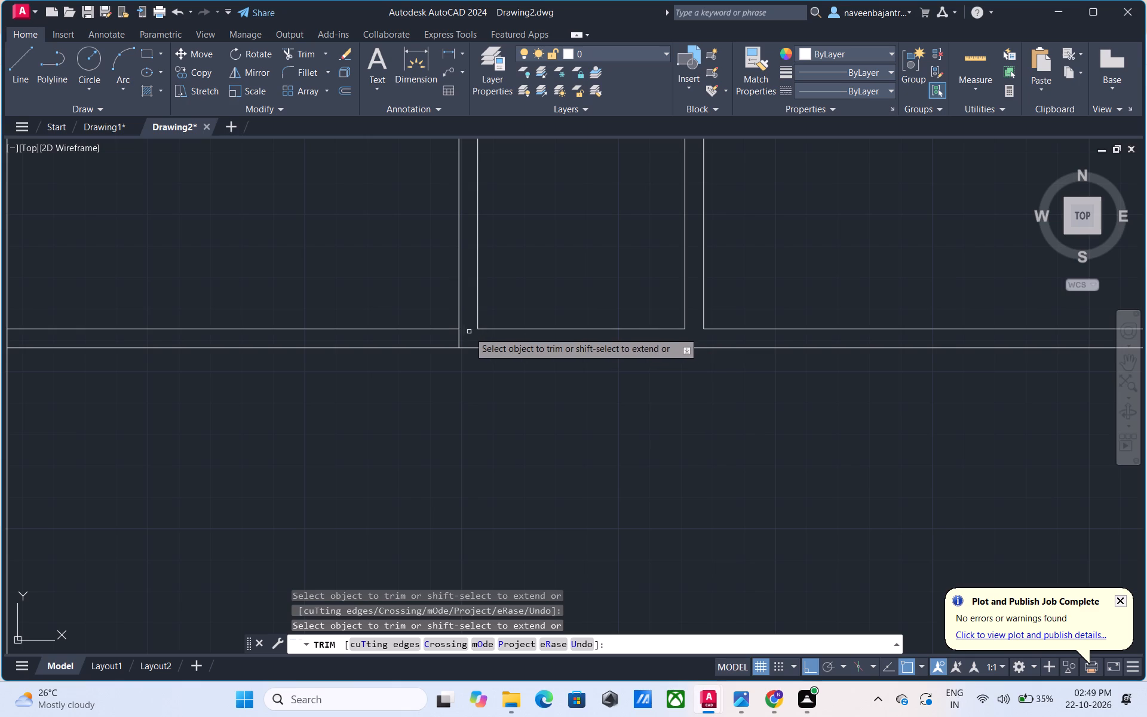
left_click(460, 341)
key("Escape")
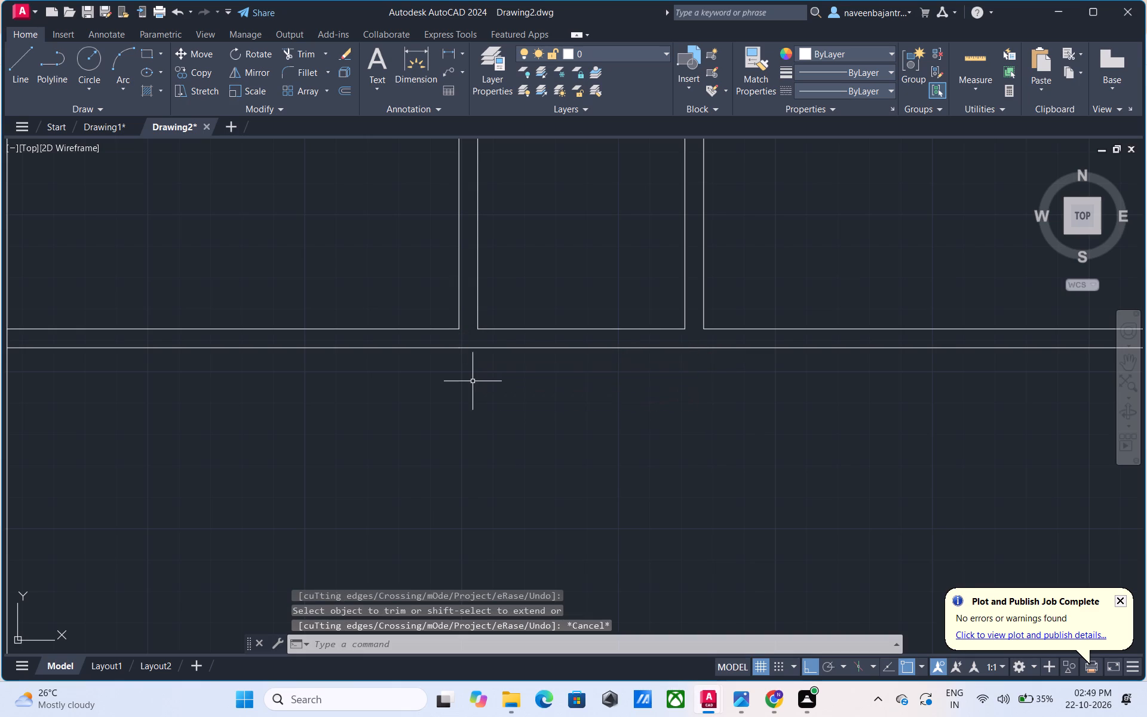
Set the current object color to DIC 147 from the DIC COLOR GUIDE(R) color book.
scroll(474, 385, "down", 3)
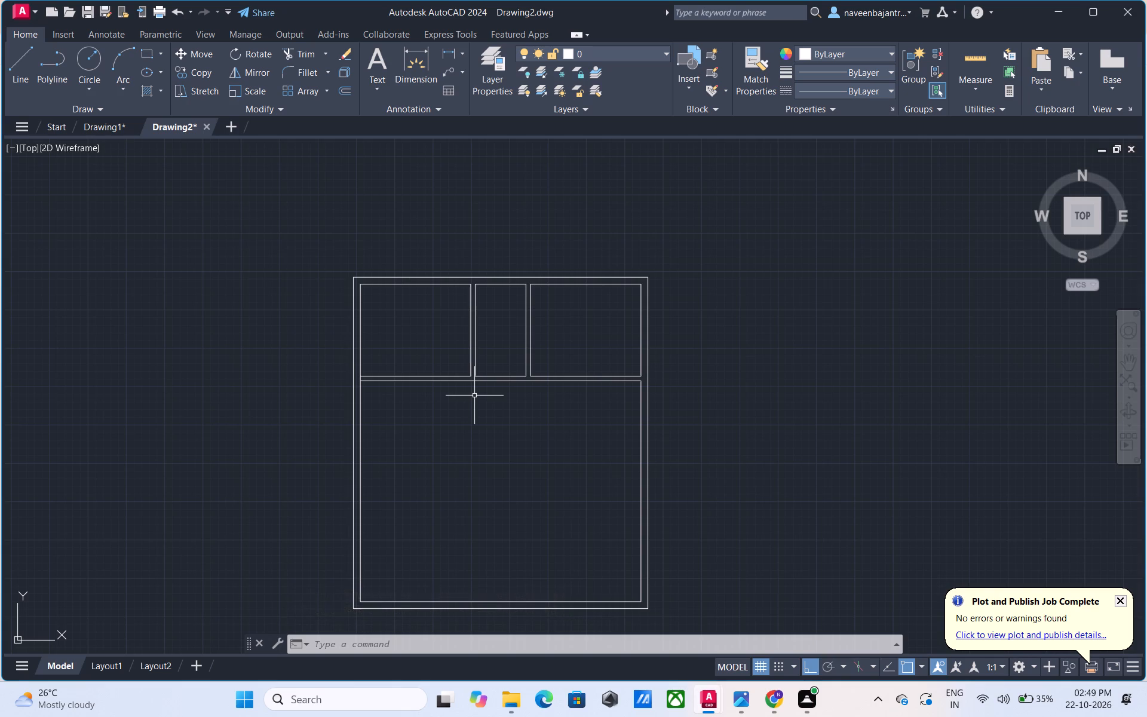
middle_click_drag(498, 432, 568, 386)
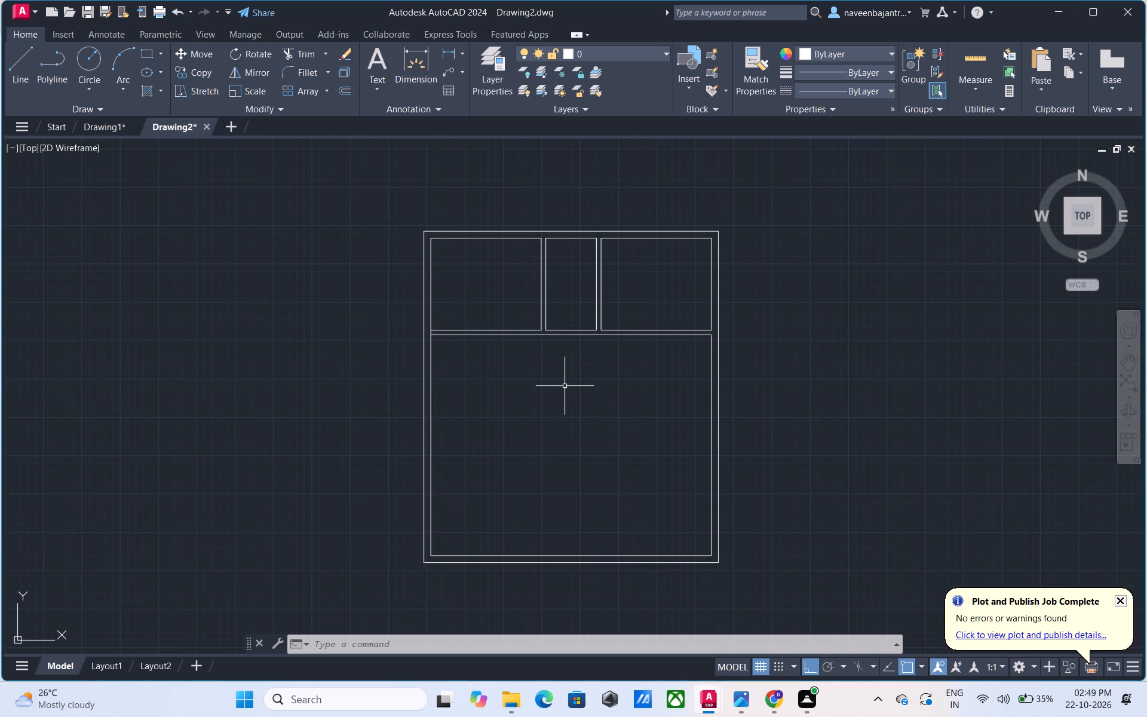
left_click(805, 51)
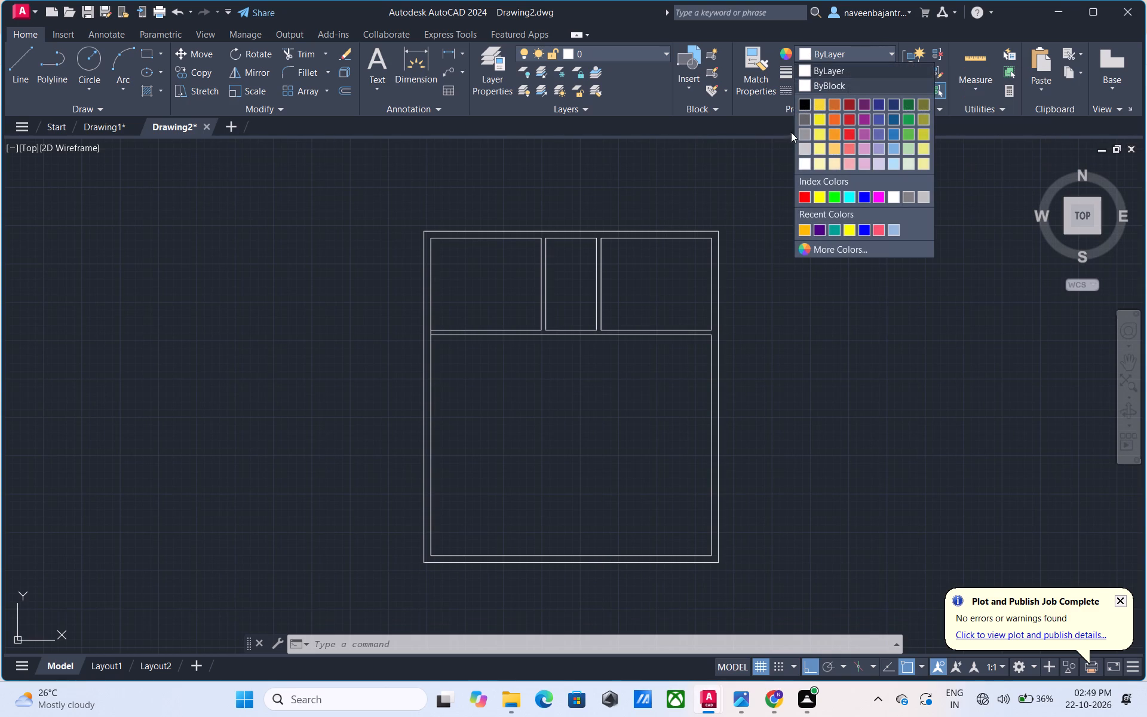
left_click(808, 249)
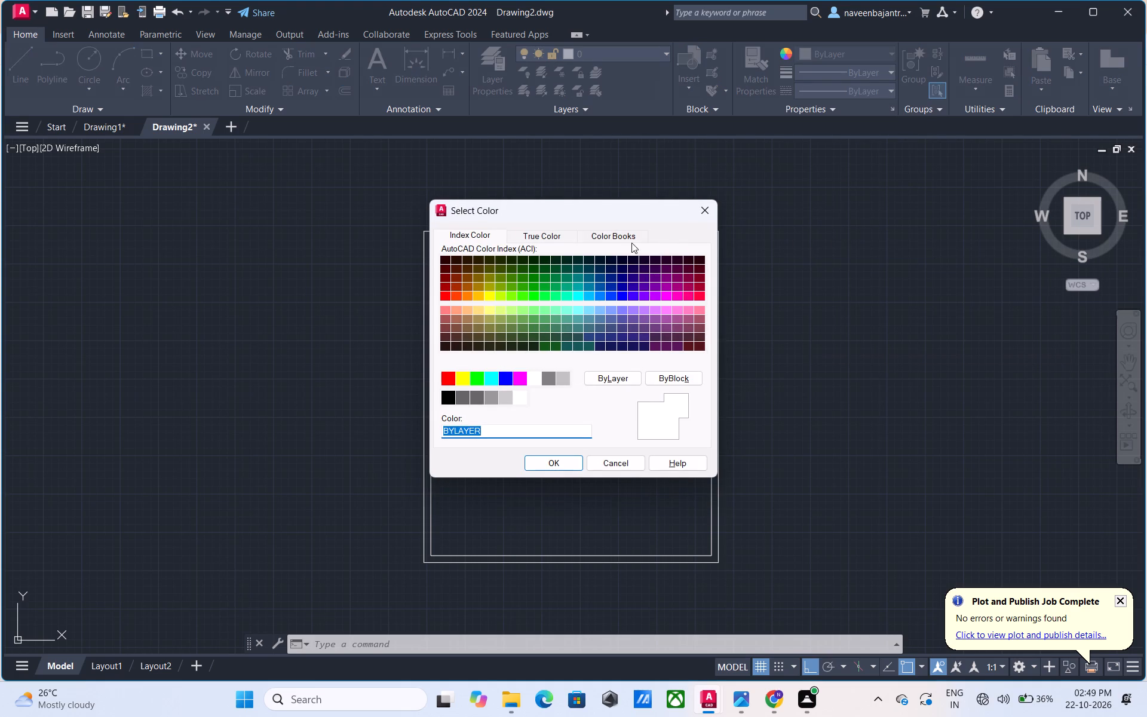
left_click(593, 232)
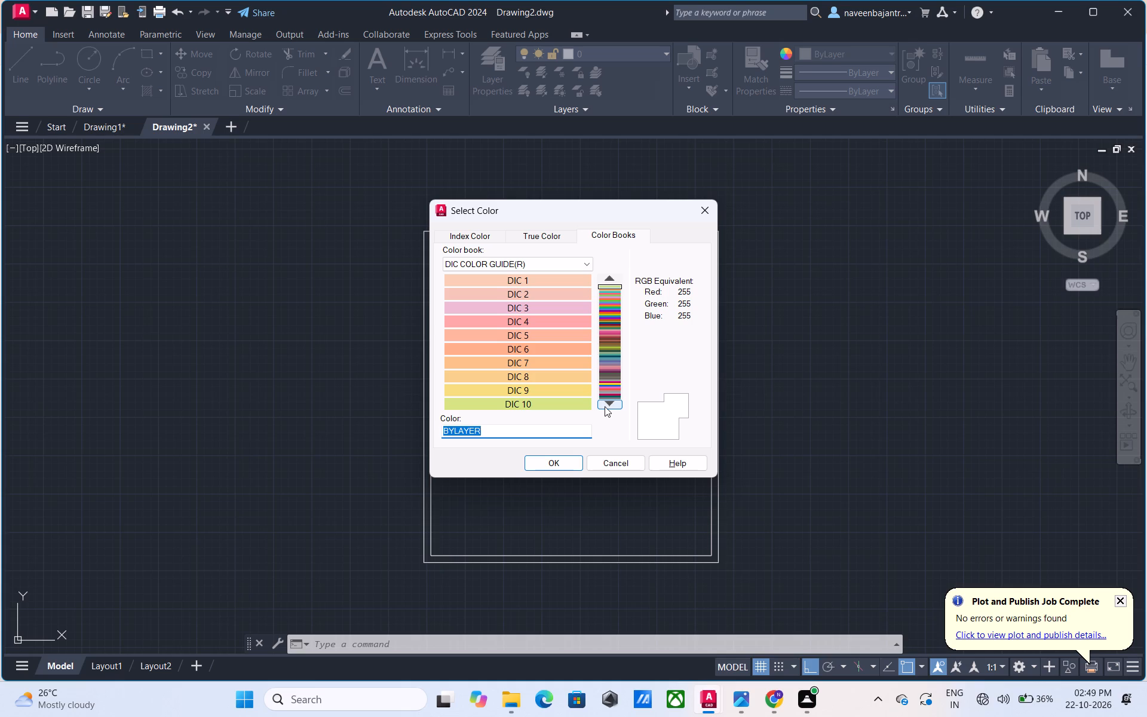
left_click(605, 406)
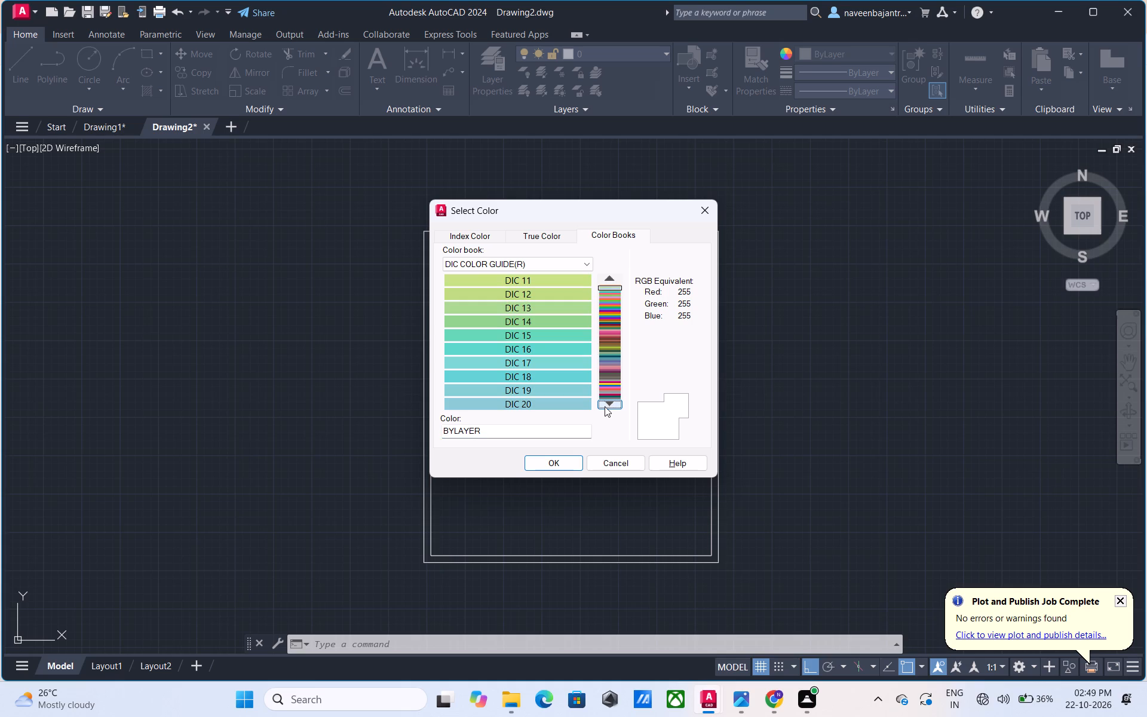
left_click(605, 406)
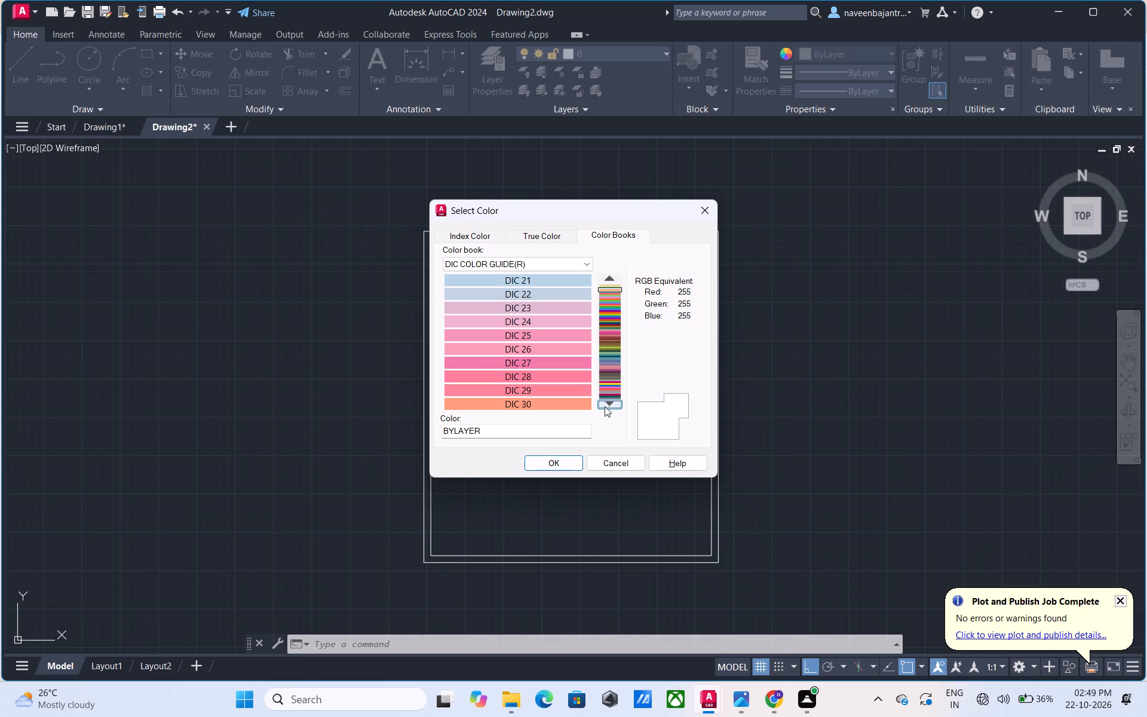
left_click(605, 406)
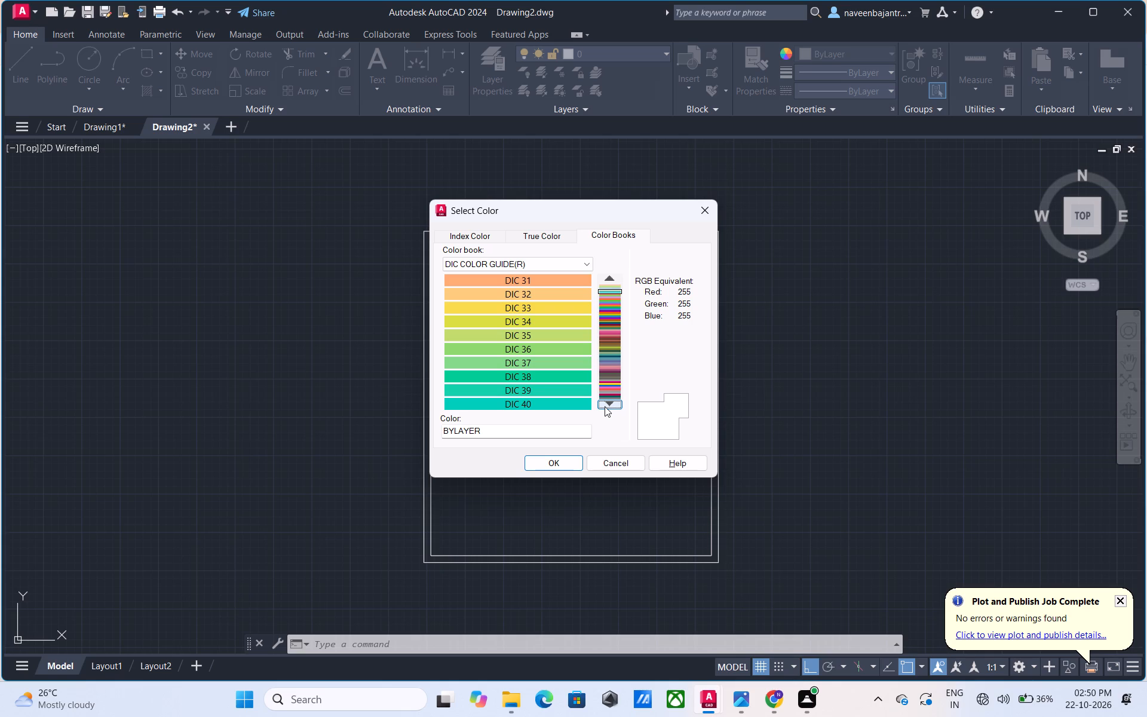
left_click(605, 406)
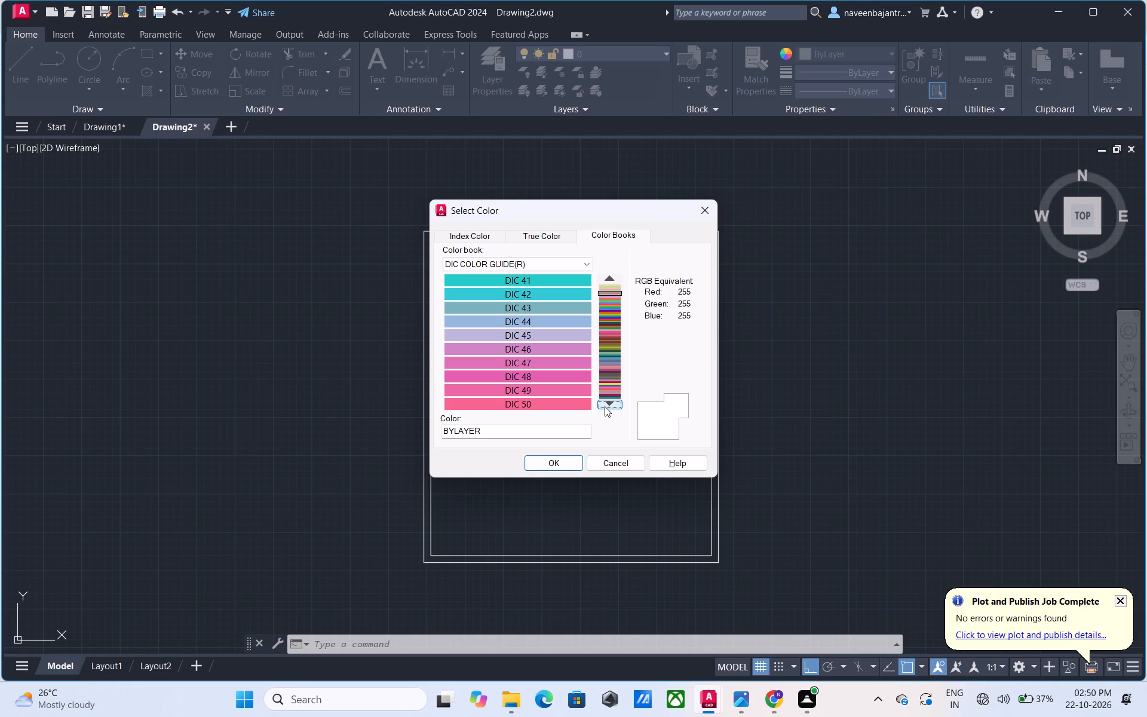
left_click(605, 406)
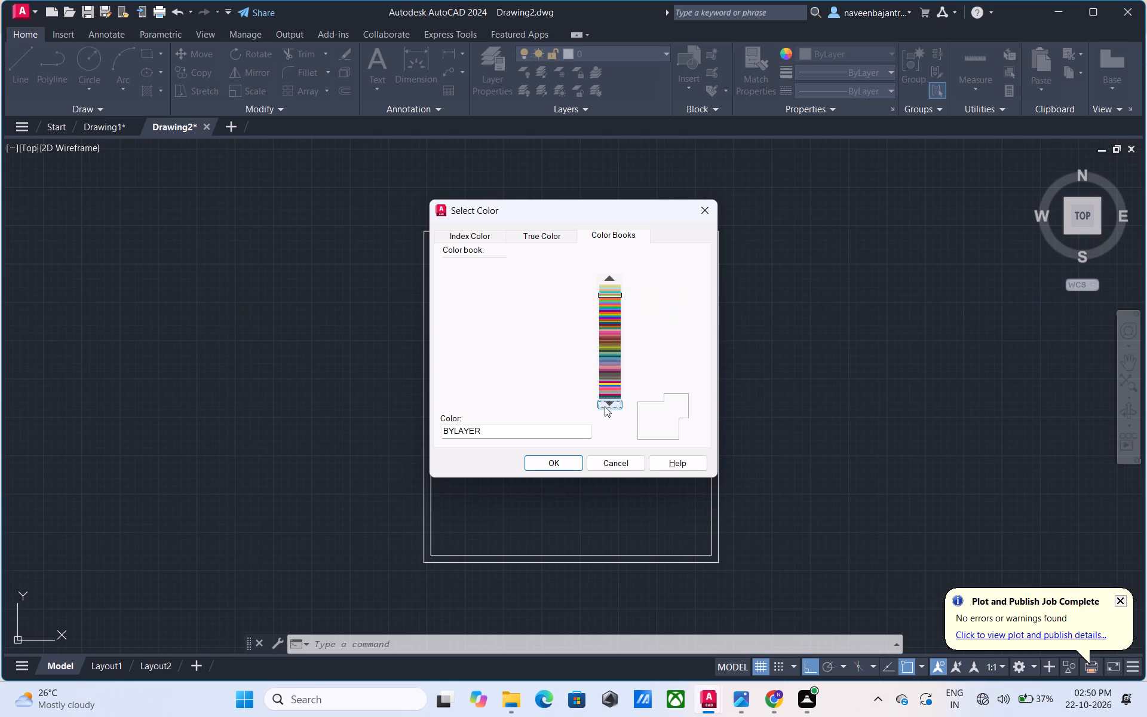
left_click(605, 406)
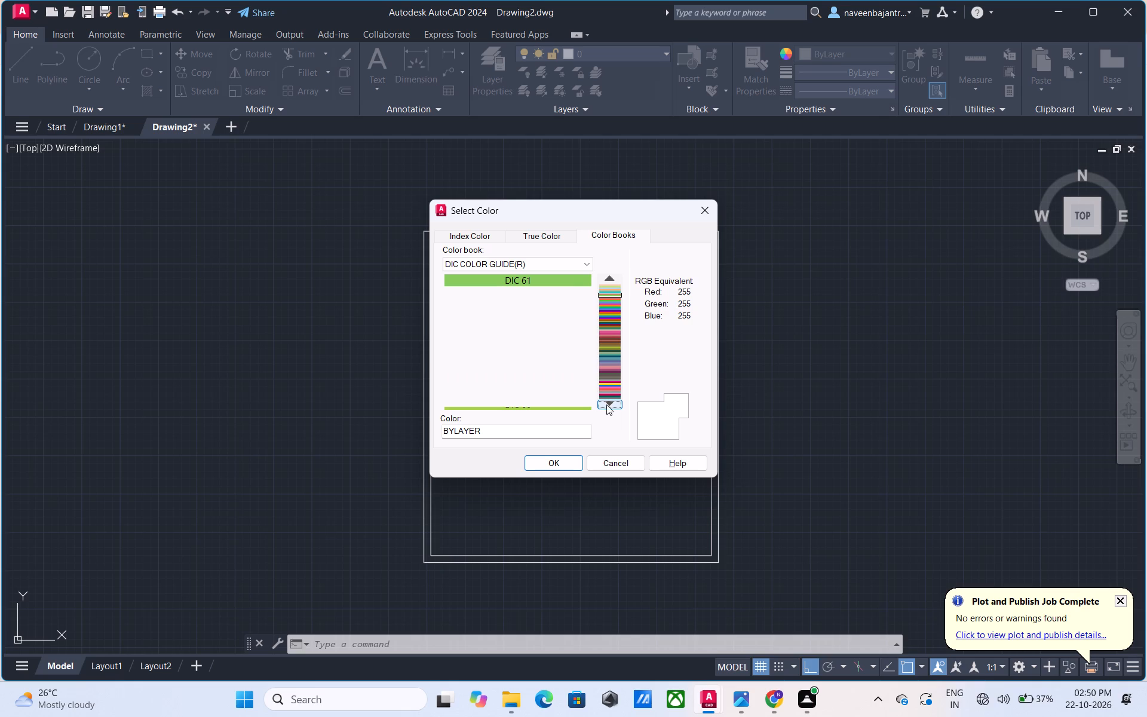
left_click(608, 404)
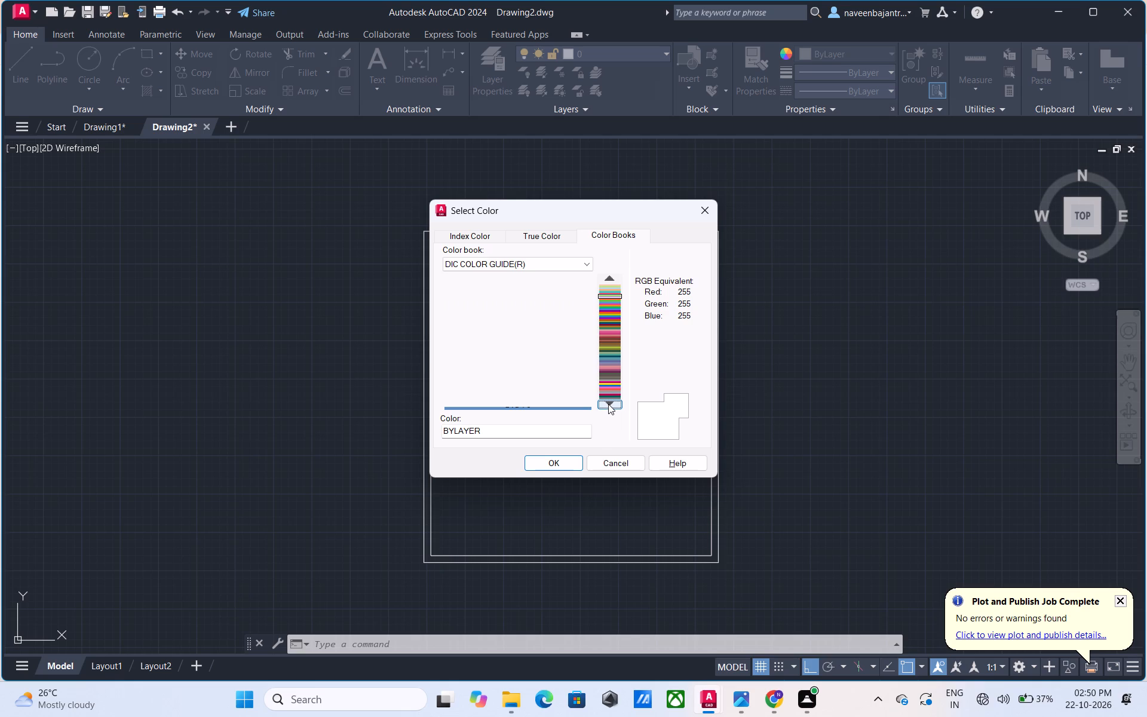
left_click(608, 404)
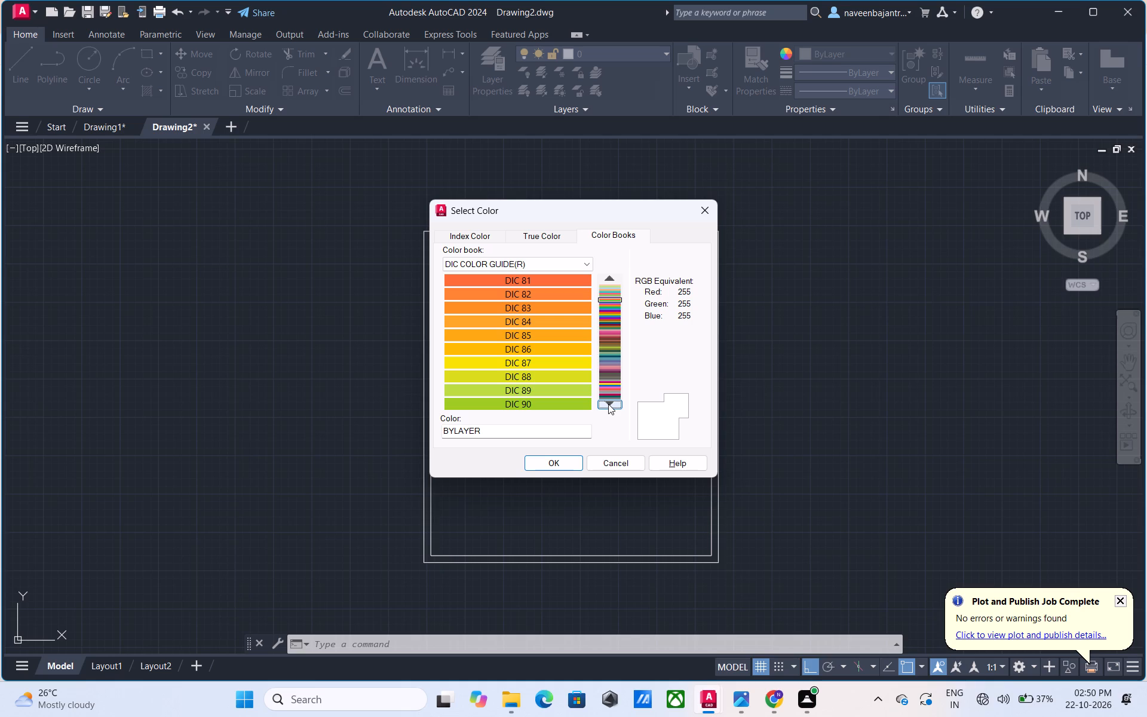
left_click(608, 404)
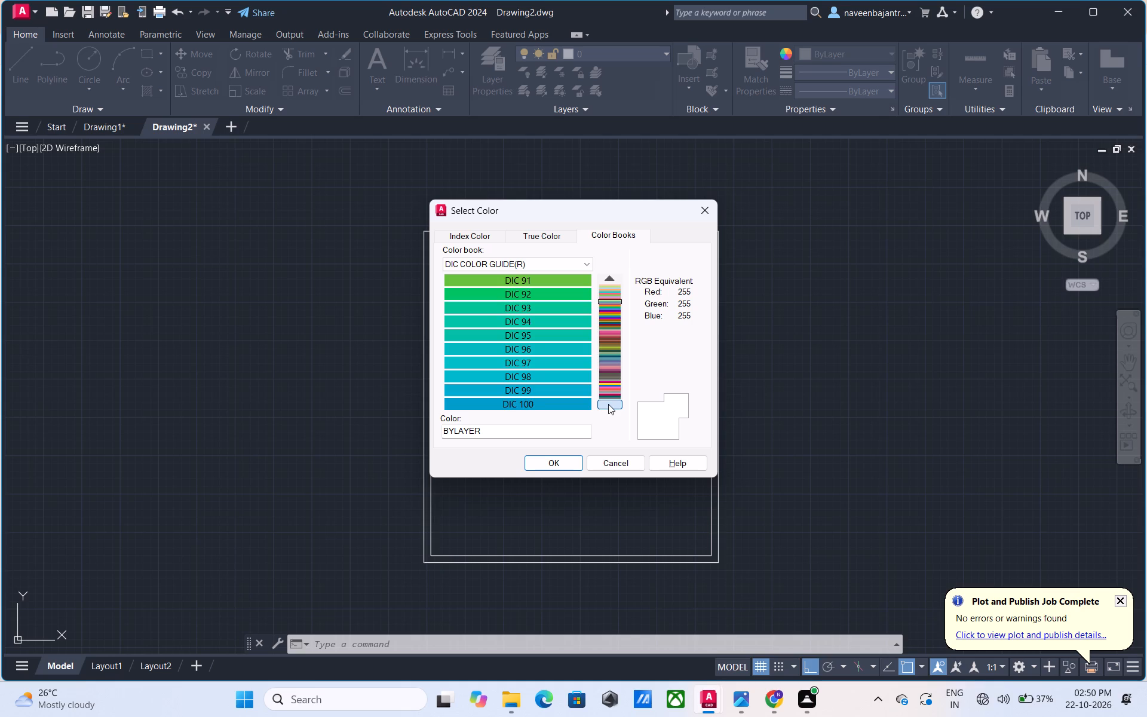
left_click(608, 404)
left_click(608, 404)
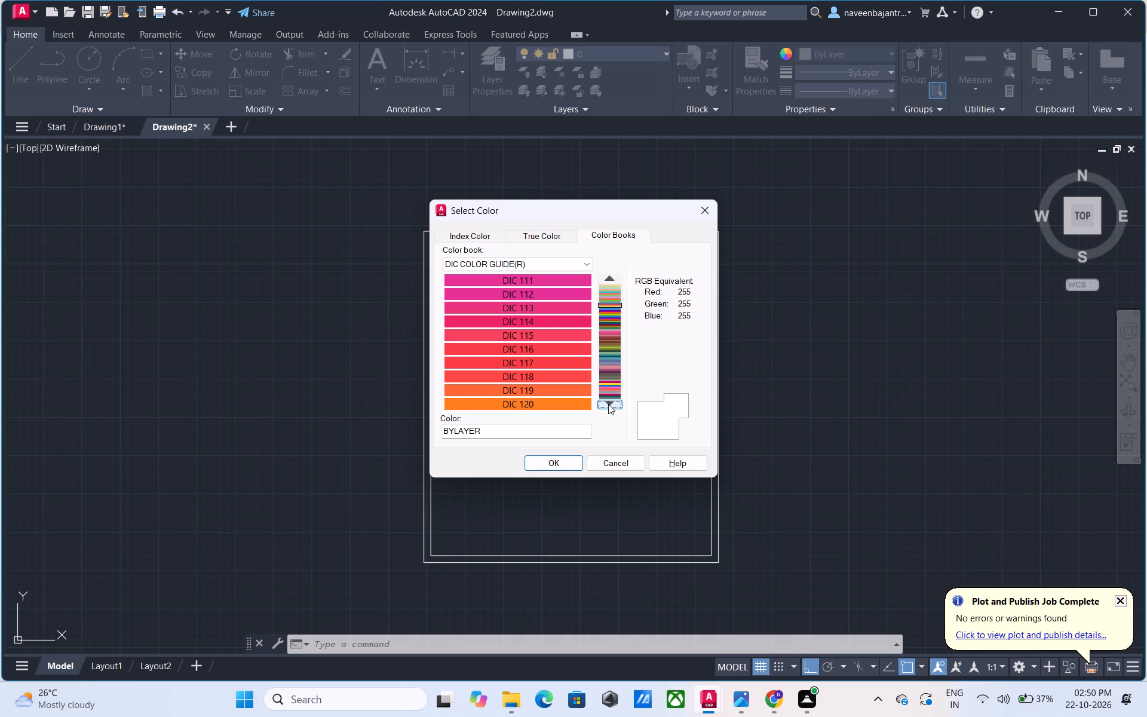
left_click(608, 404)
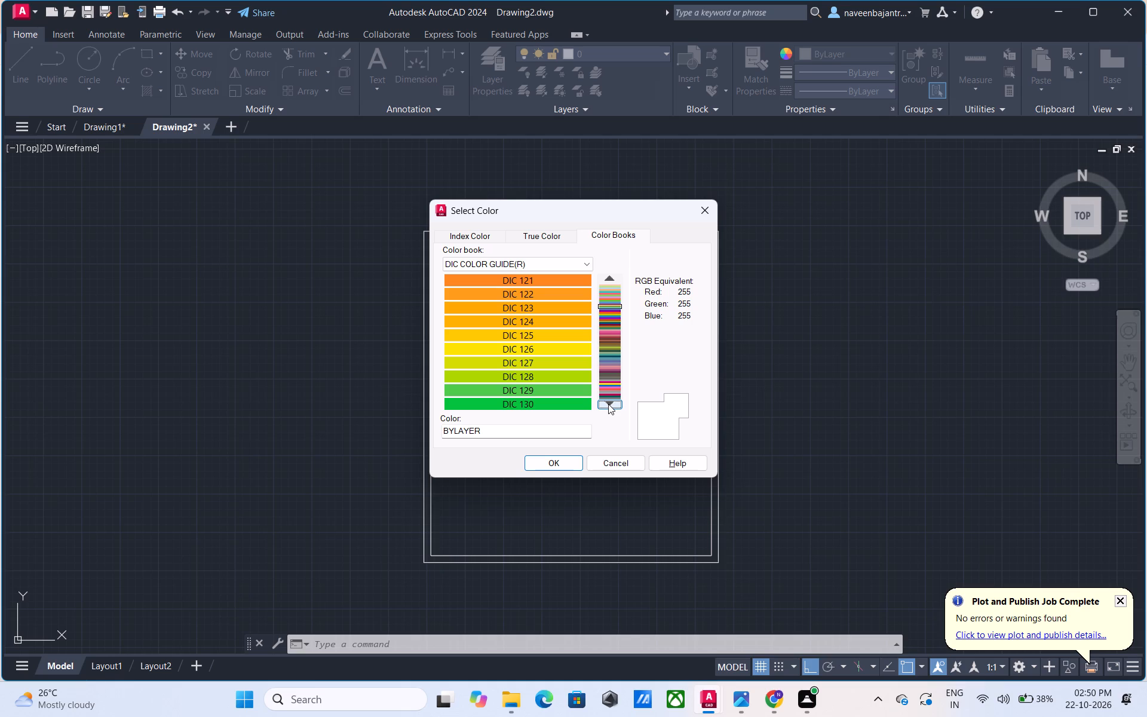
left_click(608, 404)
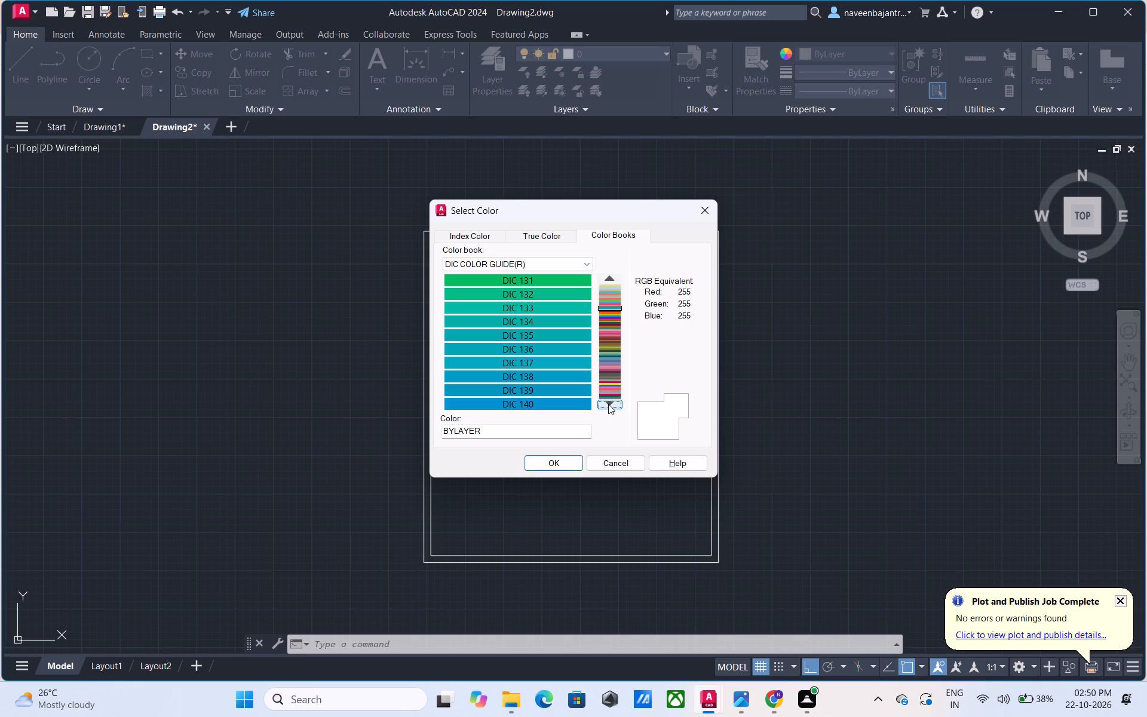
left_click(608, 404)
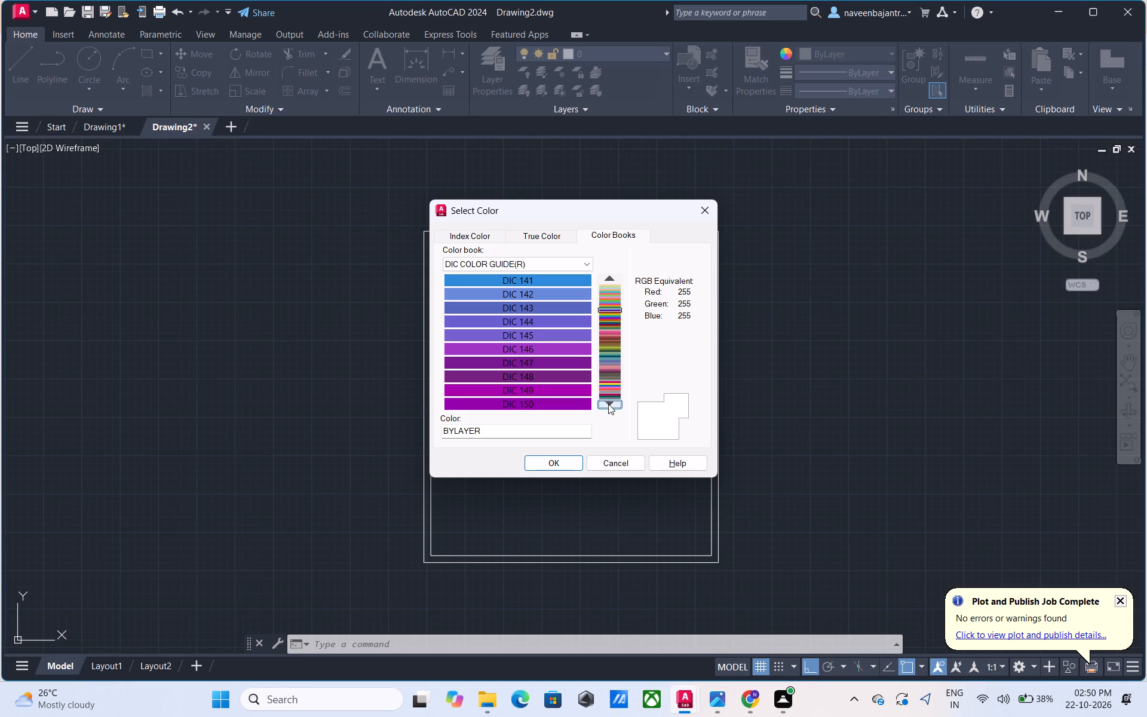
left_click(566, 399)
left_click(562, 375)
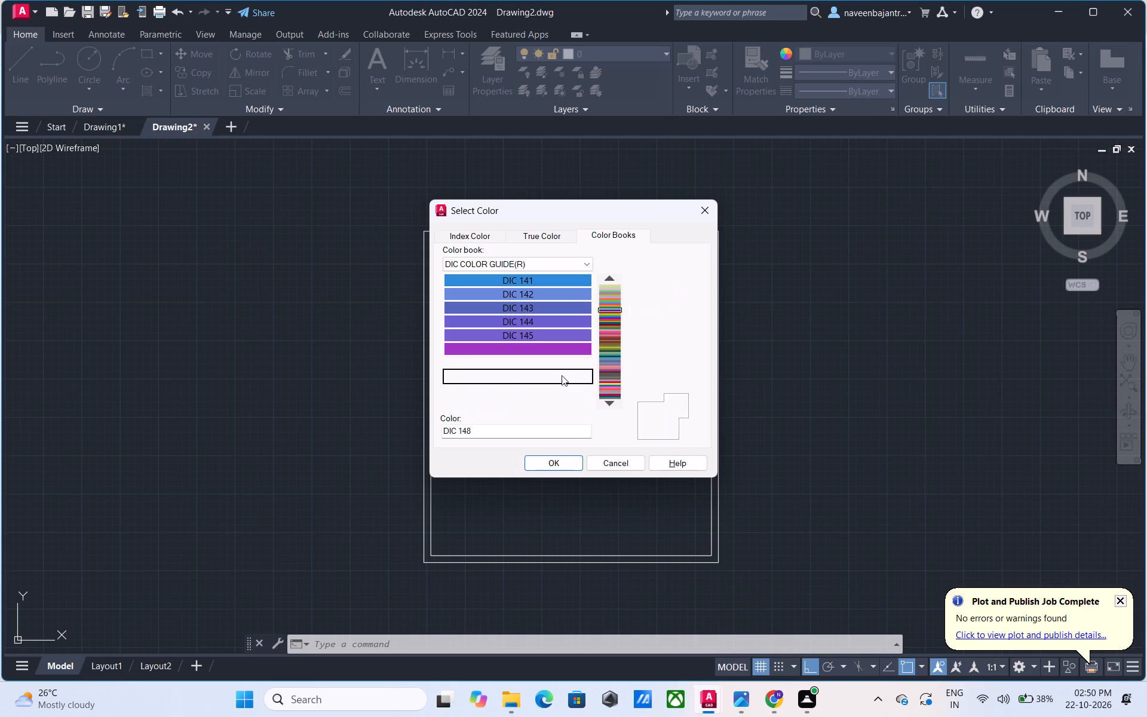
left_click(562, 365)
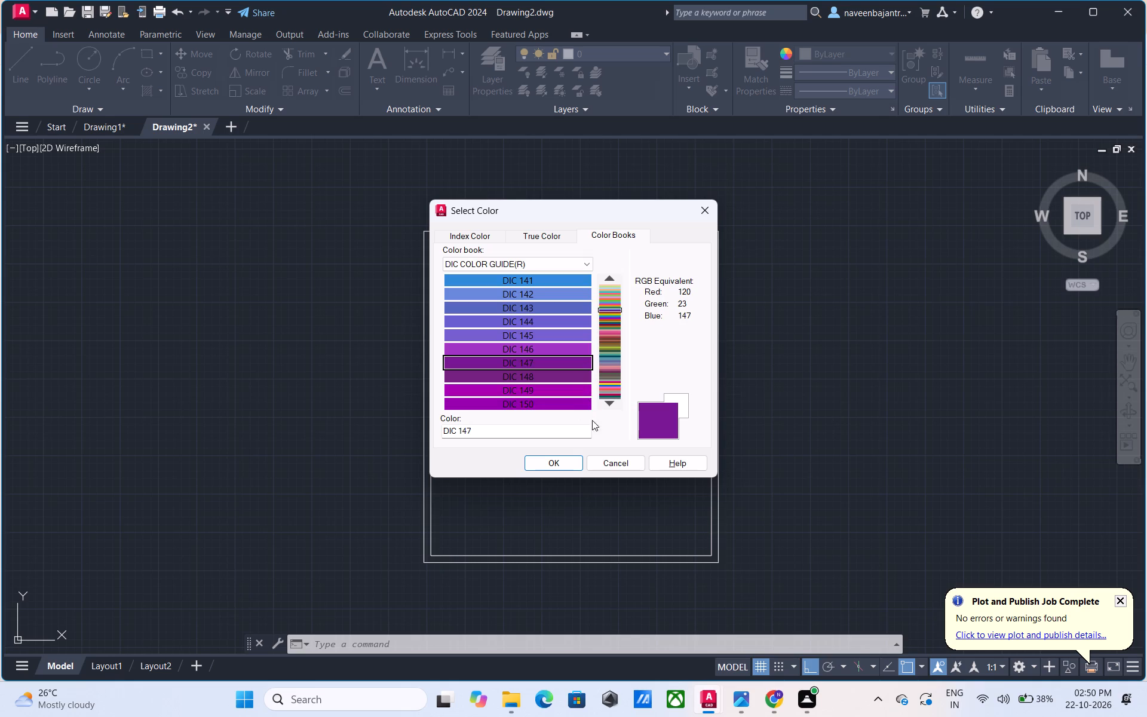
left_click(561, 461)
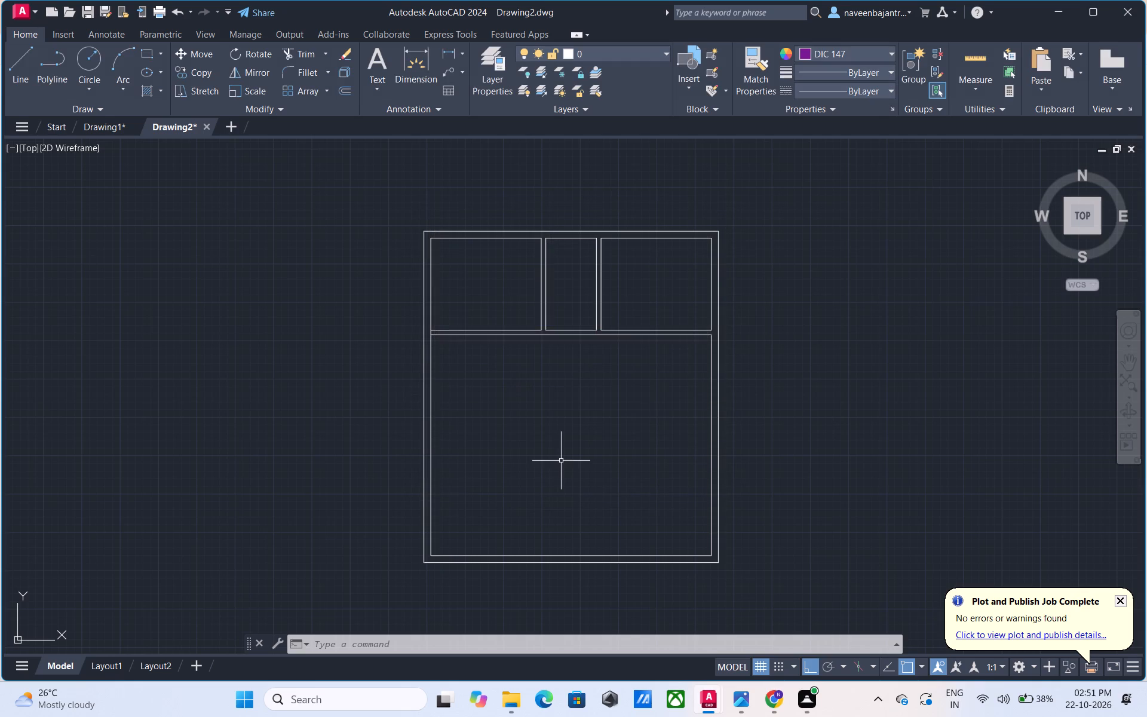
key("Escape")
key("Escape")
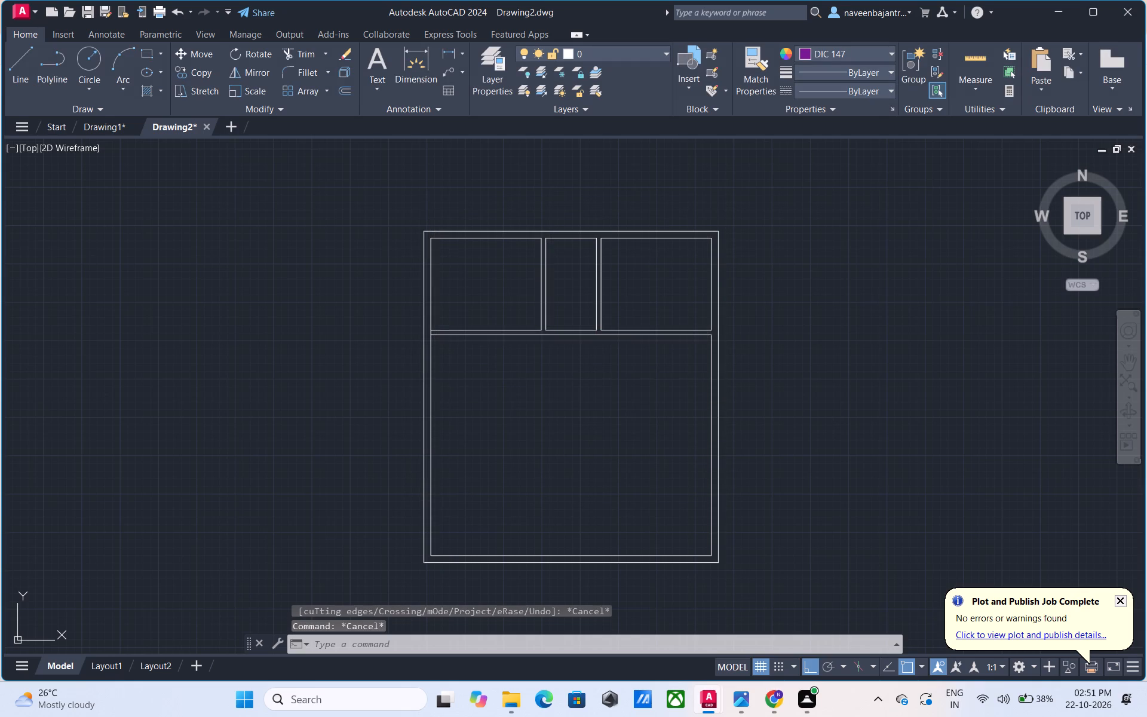
Trim the left exterior wall's inner line between the two faces of the horizontal partition to open the junction.
type("R")
key("space")
scroll(446, 339, "up", 2)
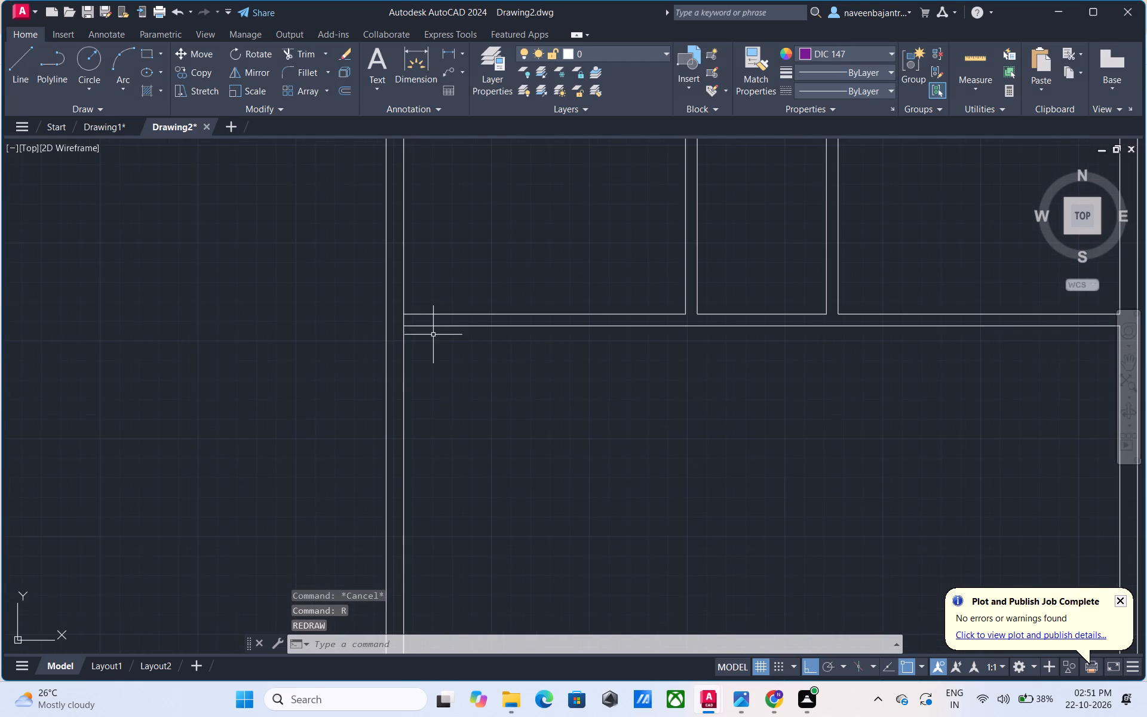
key("Escape")
type("TR")
key("space")
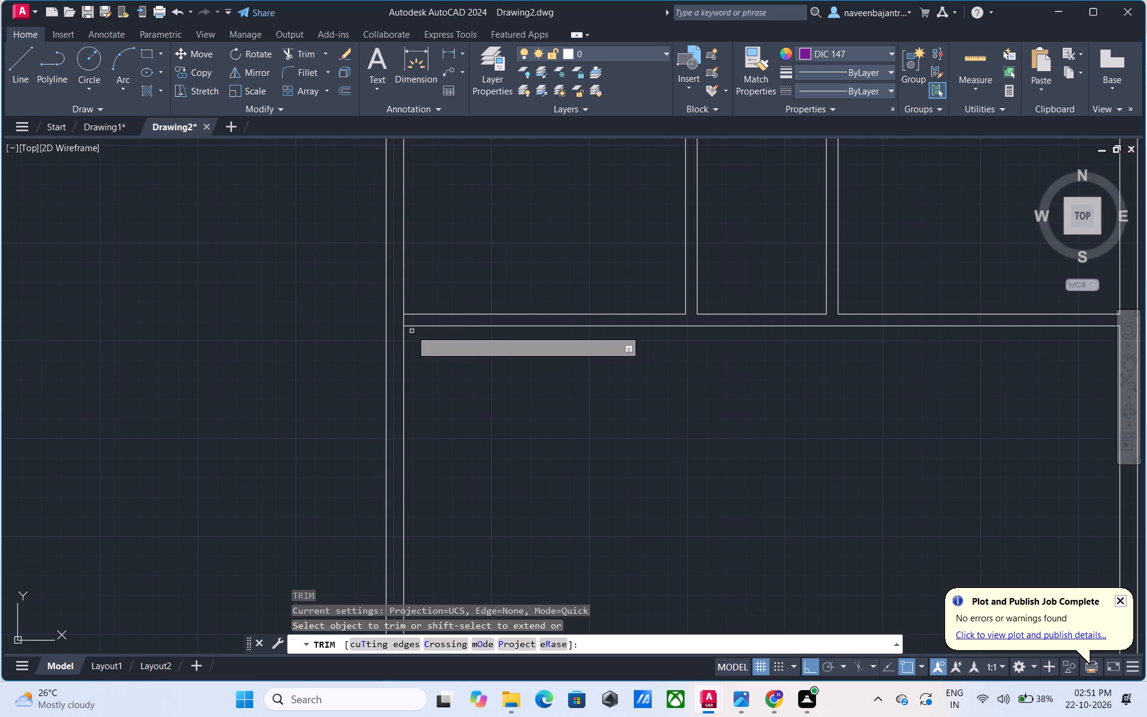
left_click(404, 318)
key("Escape")
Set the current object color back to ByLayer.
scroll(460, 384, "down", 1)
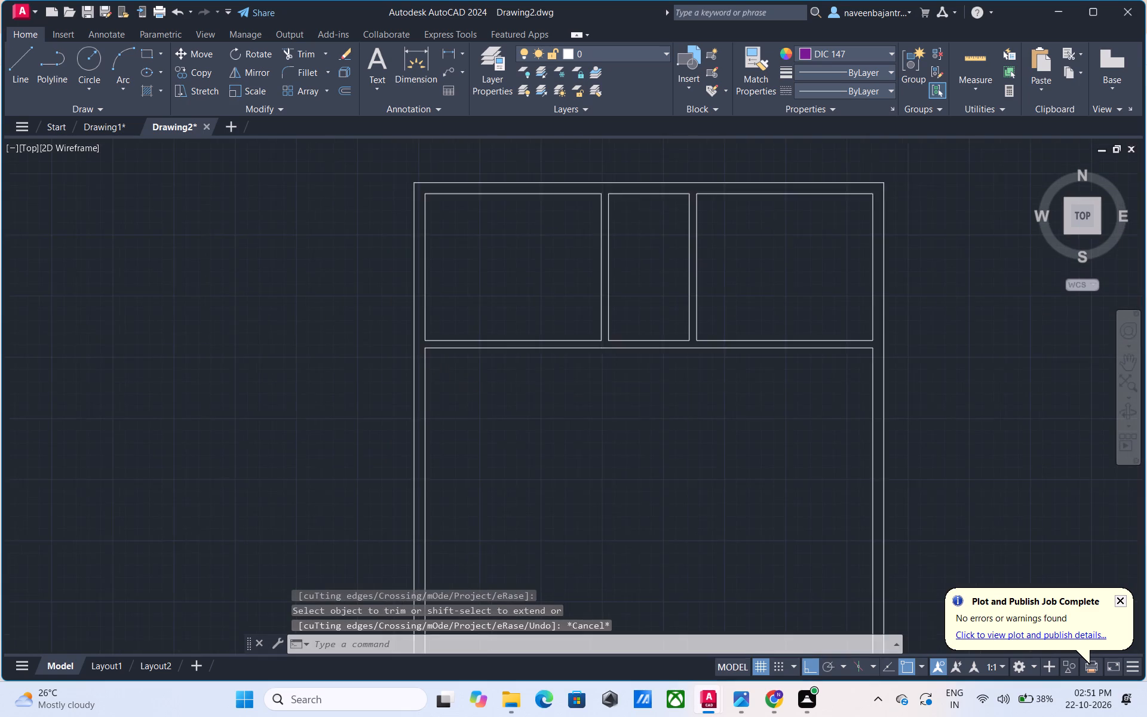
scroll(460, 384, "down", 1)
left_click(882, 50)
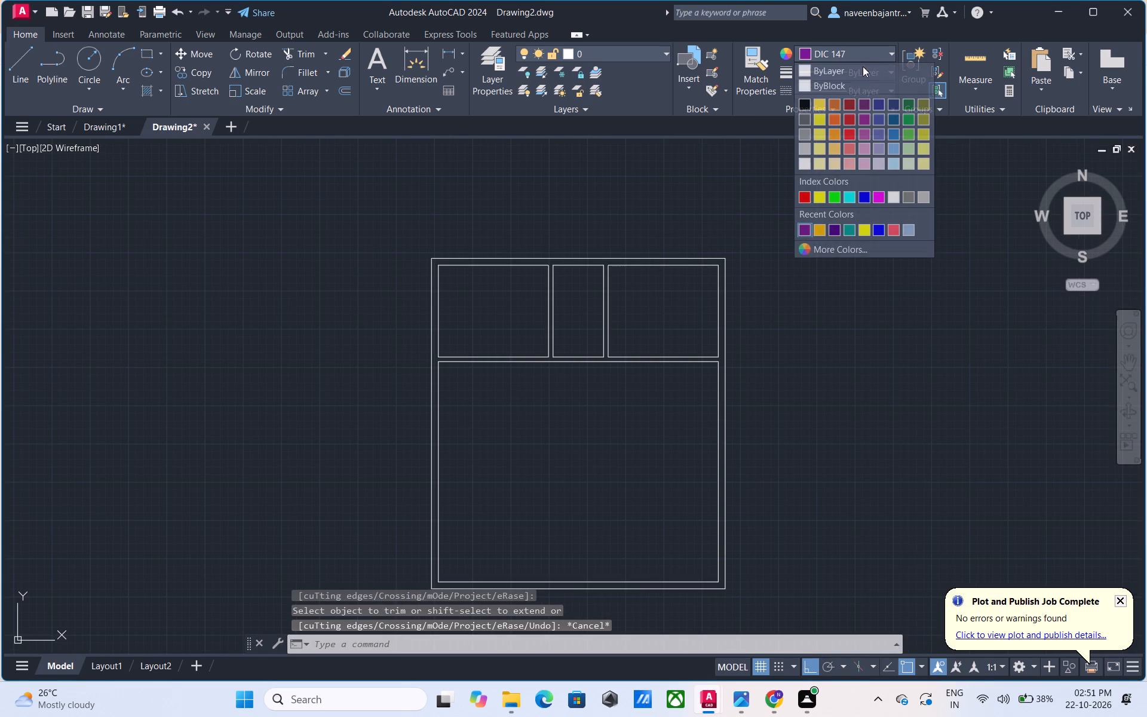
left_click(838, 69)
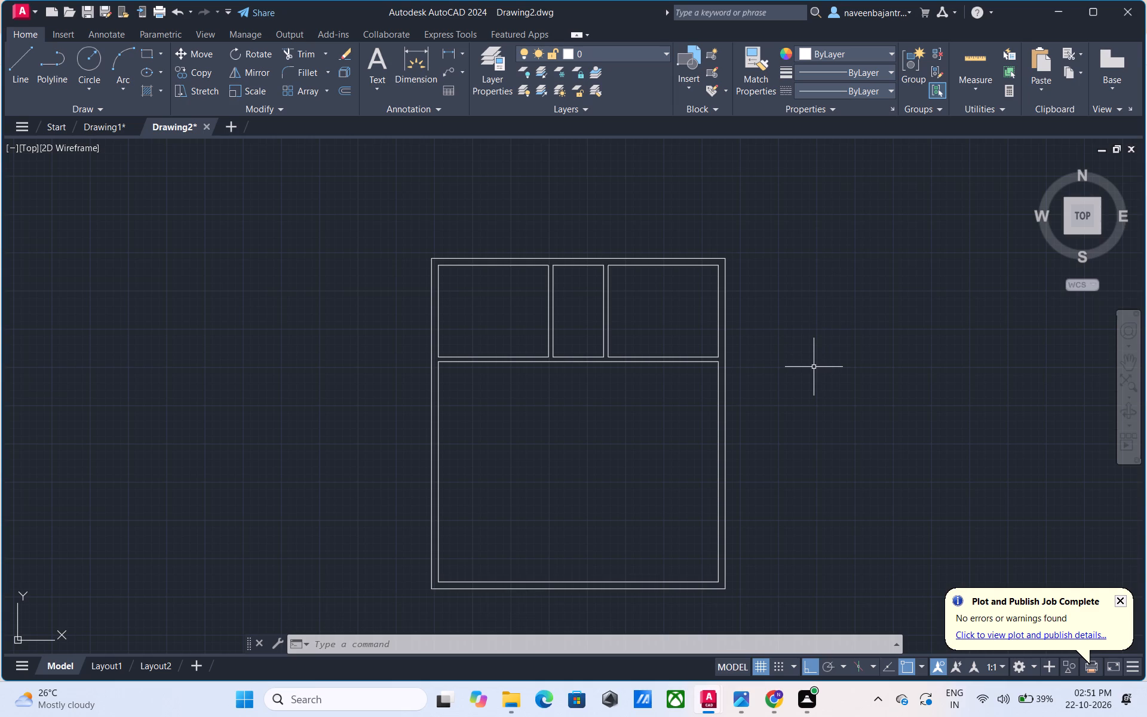
Offset the lower face of the horizontal partition beneath the upper-left room 4'4" downward into the large lower room.
middle_click_drag(814, 367, 815, 353)
key("Escape")
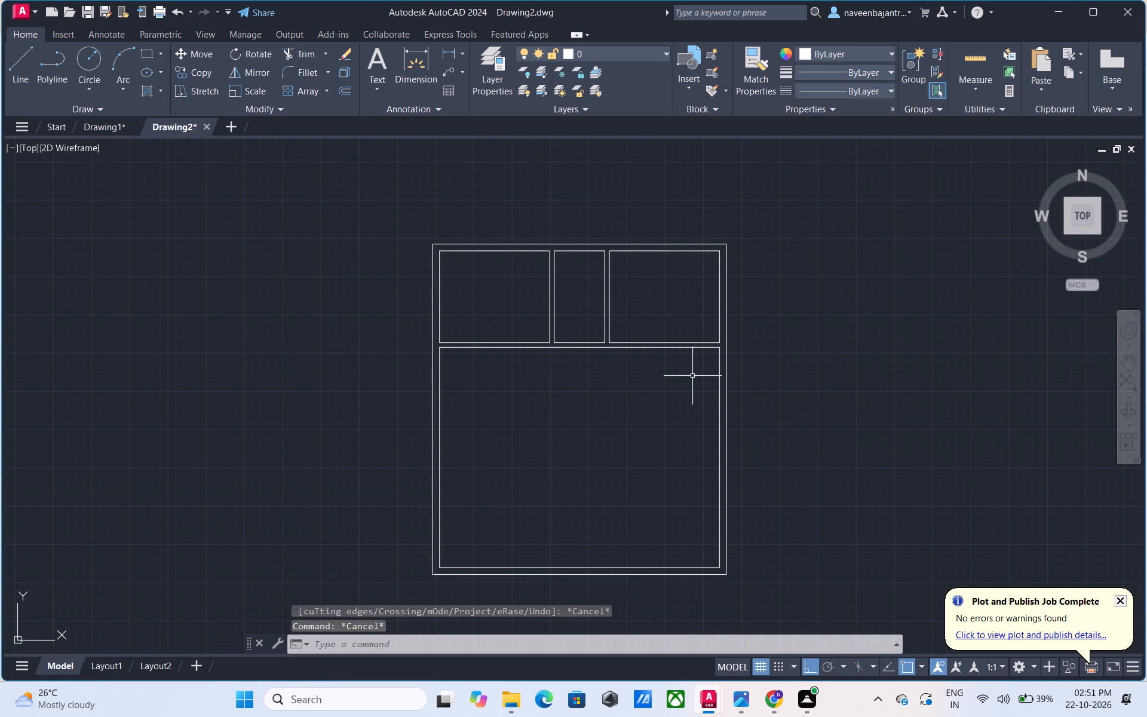
type("O 4'4")
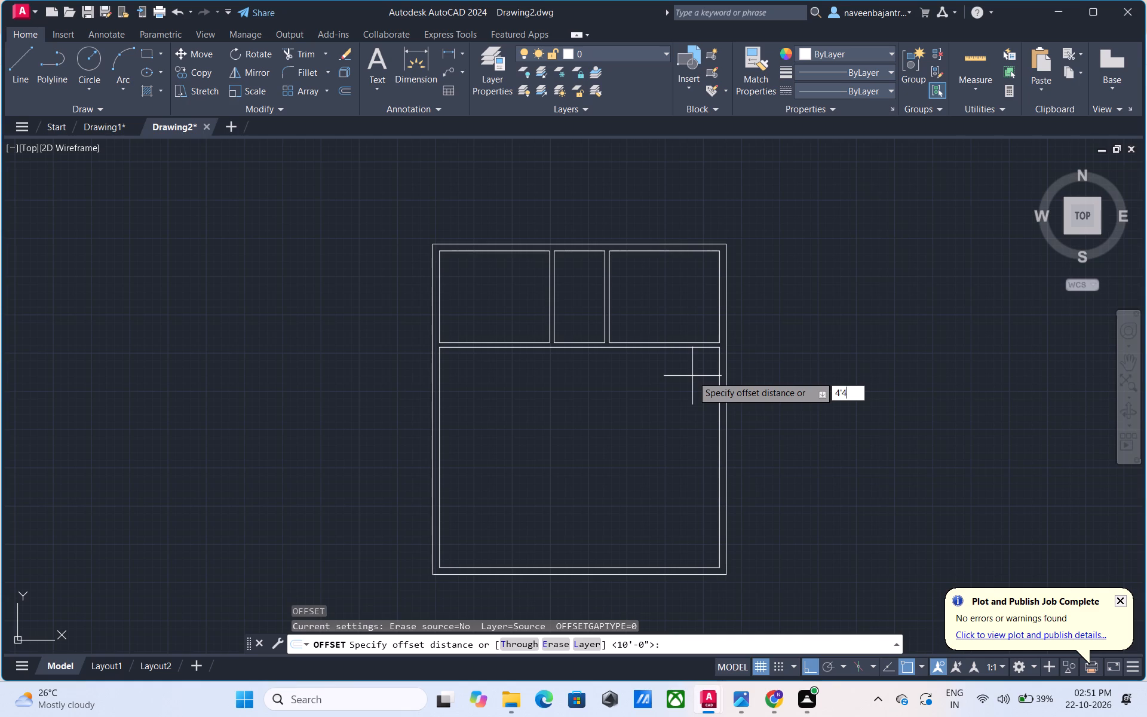
key("shift+quotedbl")
key("Return")
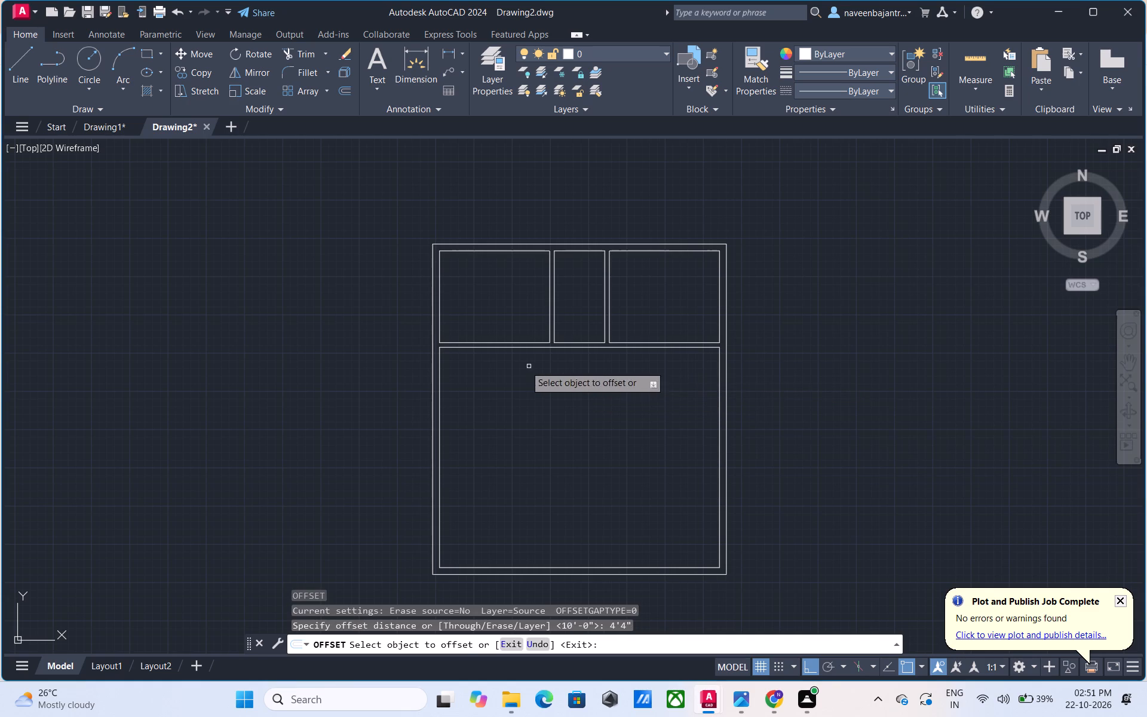
left_click(494, 347)
left_click(497, 384)
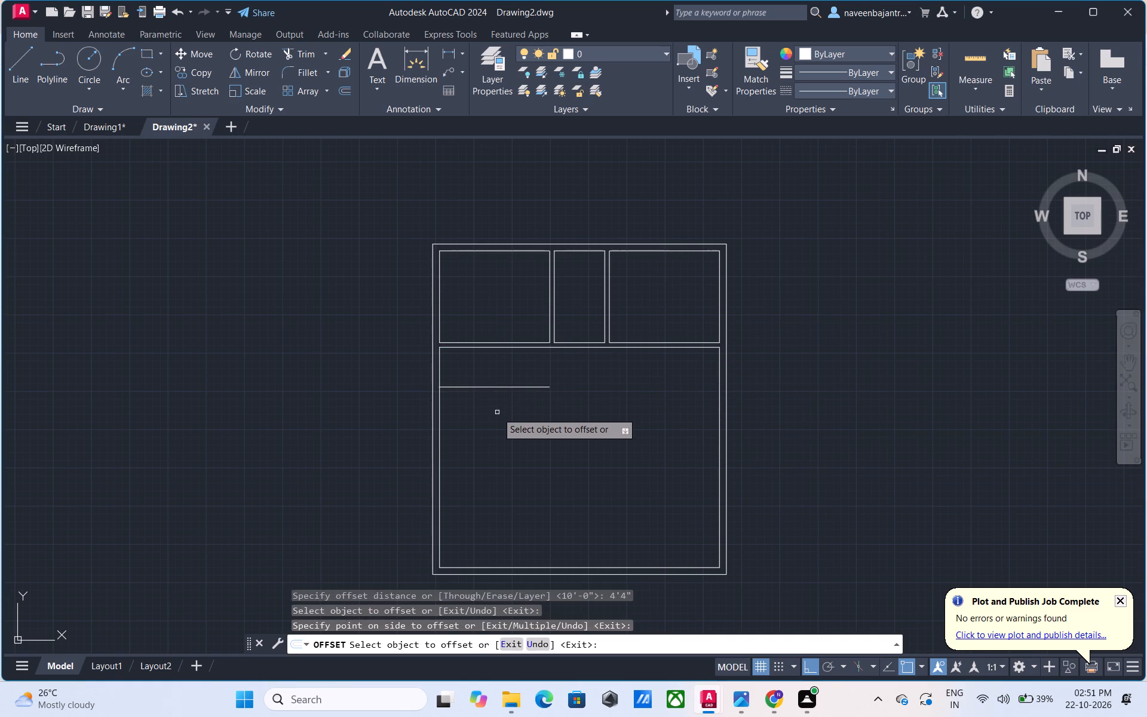
key("Escape")
Offset the new short horizontal line 6" downward to form the second face of the partition.
type("O 6")
key("shift+quotedbl")
key("Return")
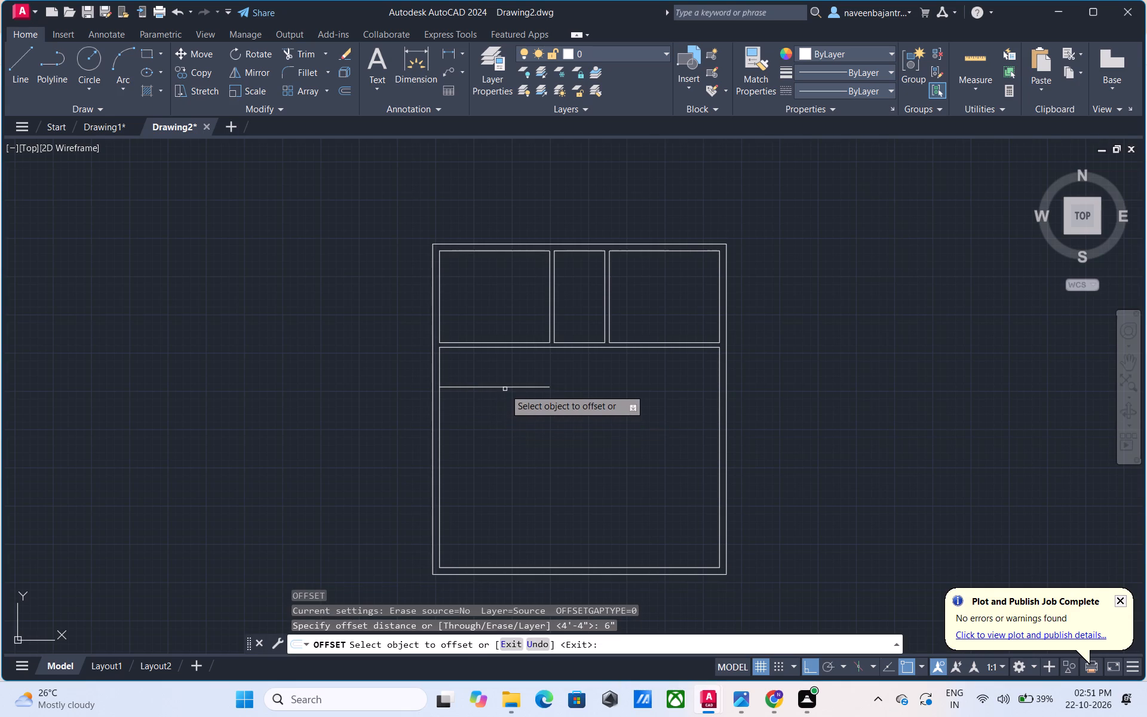
left_click_drag(507, 385, 507, 394)
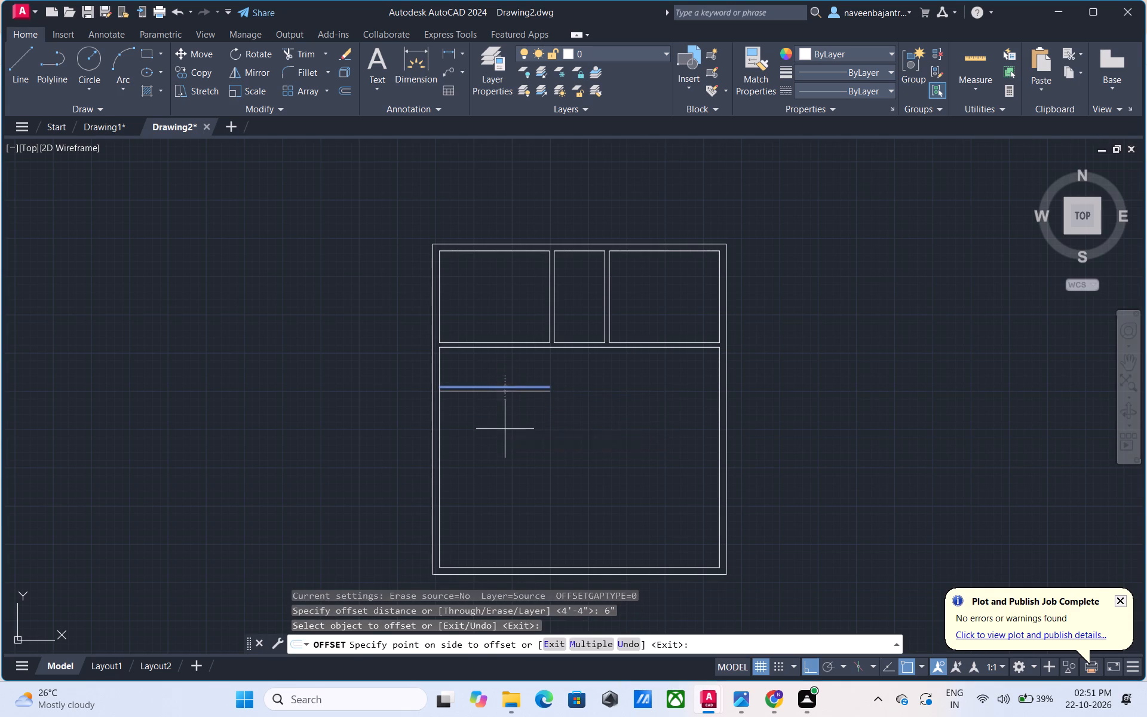
left_click(505, 429)
key("Escape")
Trim the left exterior wall's inner line between the two faces of the new short horizontal partition.
type("TR")
key("space")
scroll(441, 393, "up", 2)
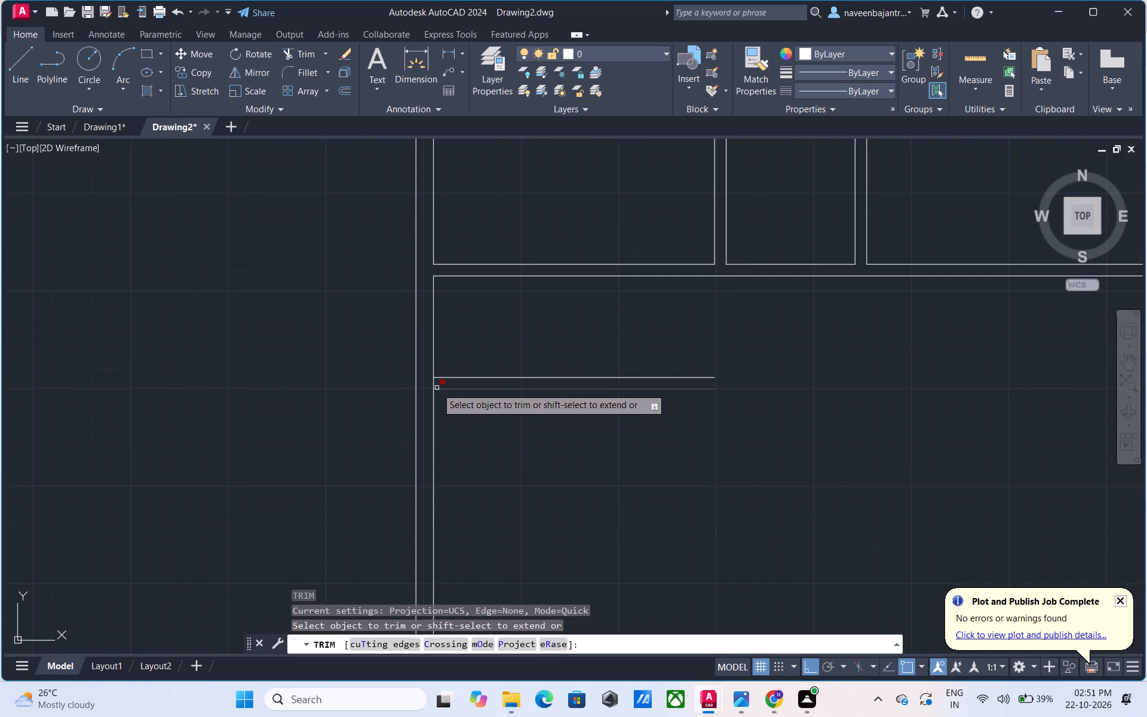
left_click(435, 385)
scroll(521, 447, "down", 1)
key("Escape")
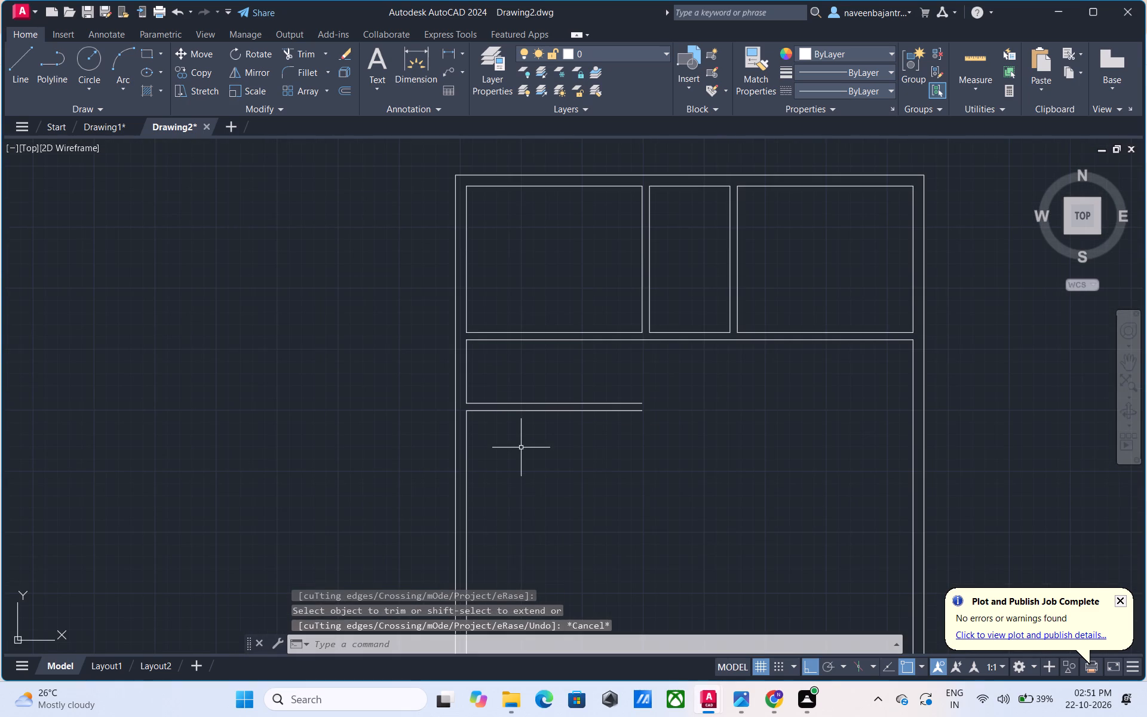
key("Escape")
Offset the left exterior wall's inner line segment between the two horizontal partitions 8'5" into the plan.
type("O")
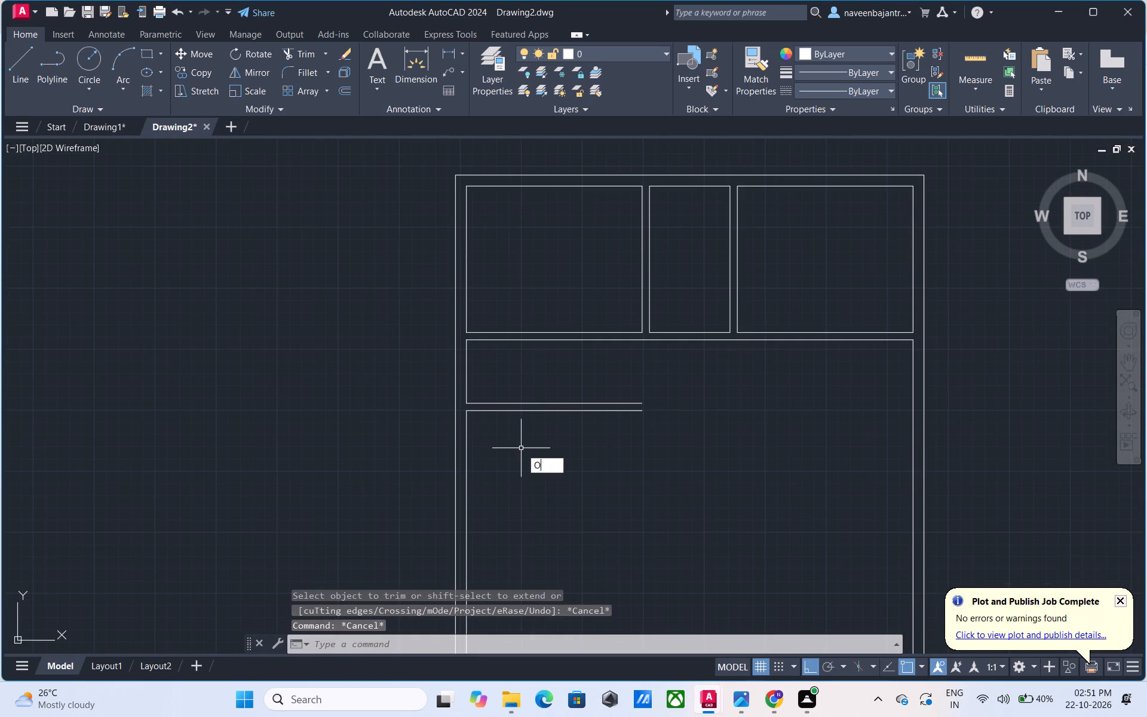
key("space")
type("8'")
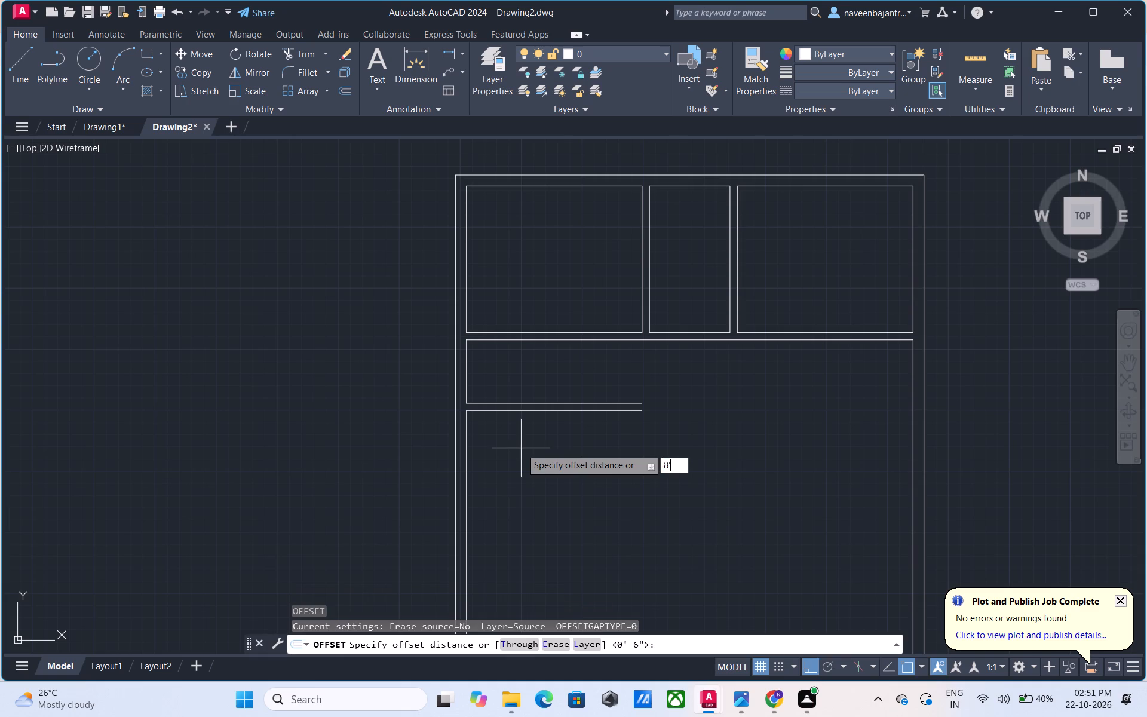
key("5")
key("shift+quotedbl")
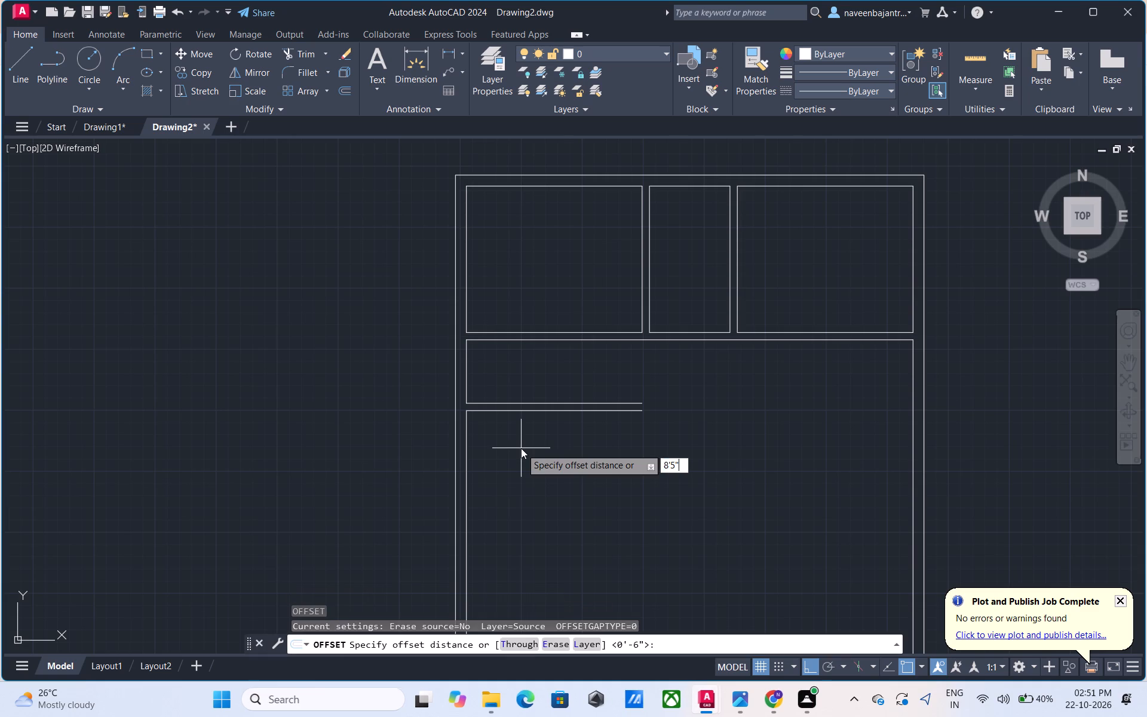
key("Return")
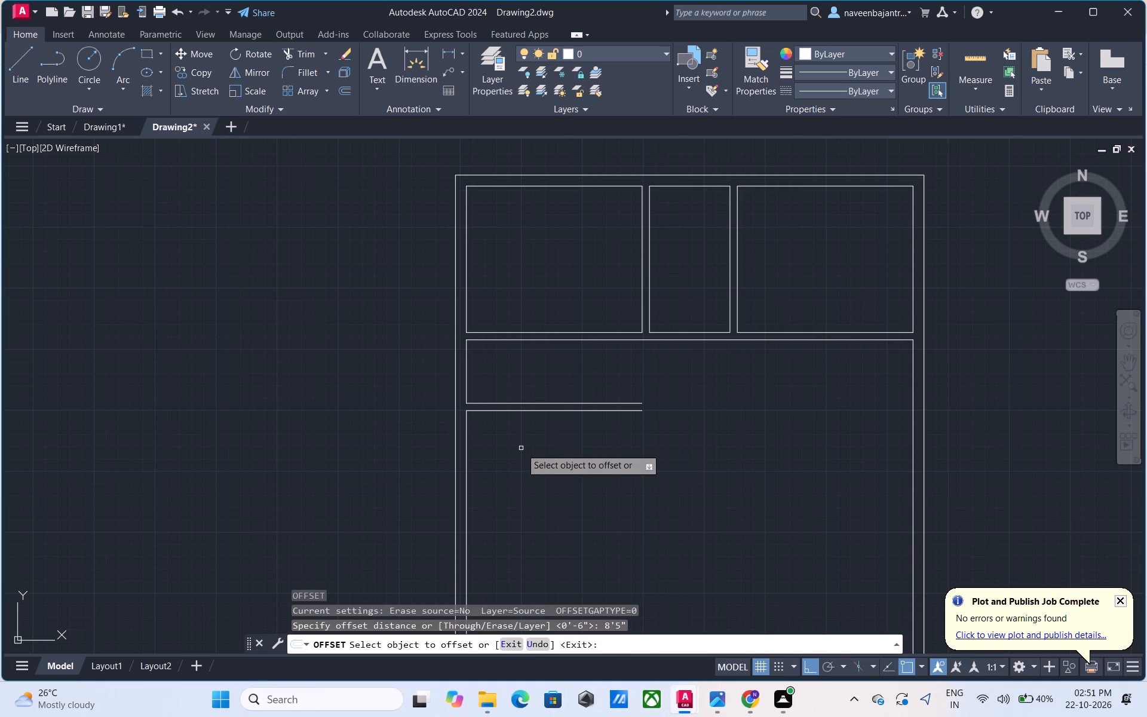
left_click(467, 382)
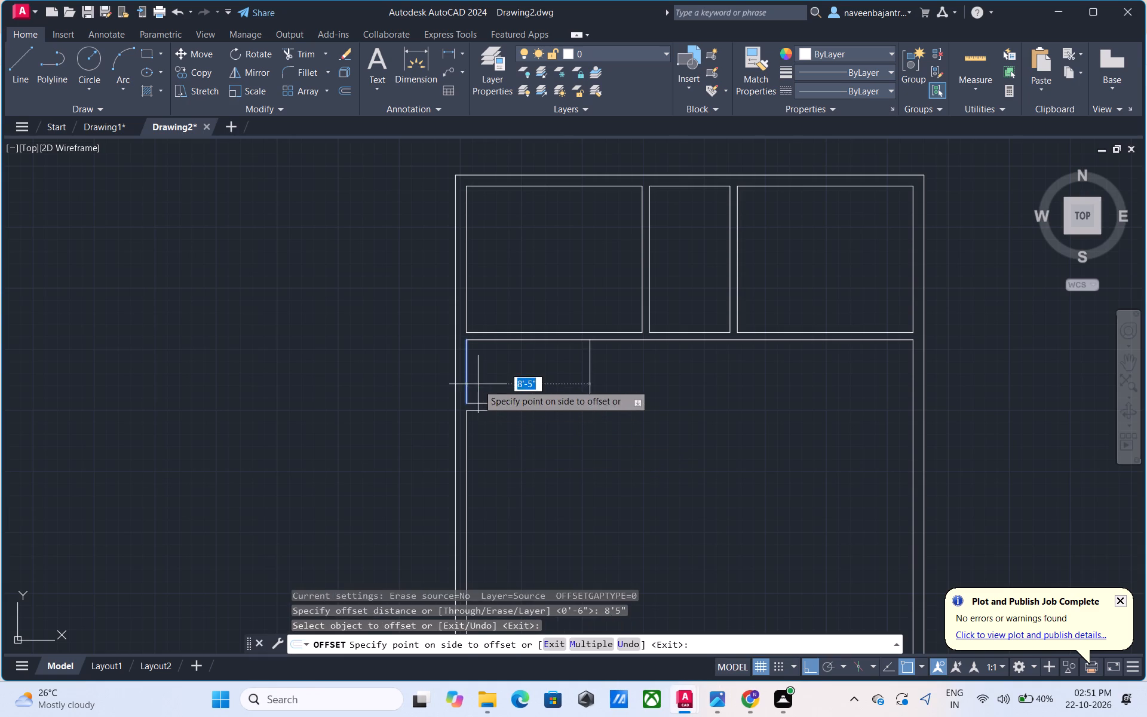
left_click(478, 384)
key("Escape")
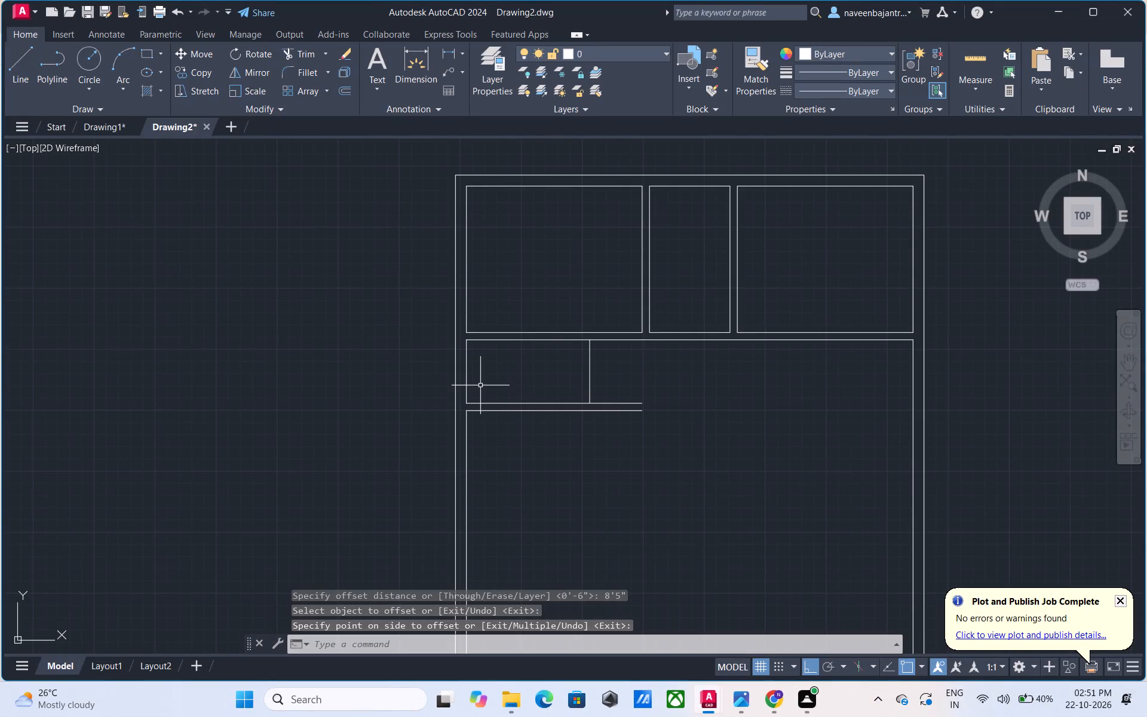
key("Escape")
Offset the new short vertical line 6" to the right to form the second face of the partition.
type("O 6")
key("shift+quotedbl")
key("Return")
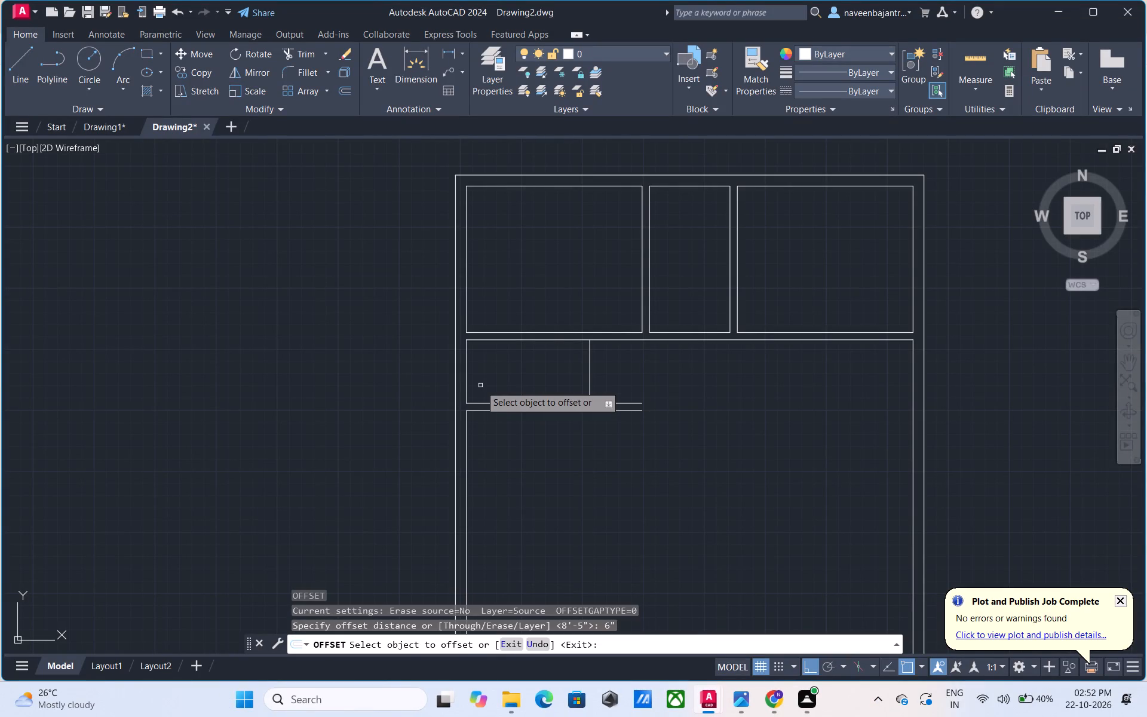
left_click(590, 382)
left_click(605, 382)
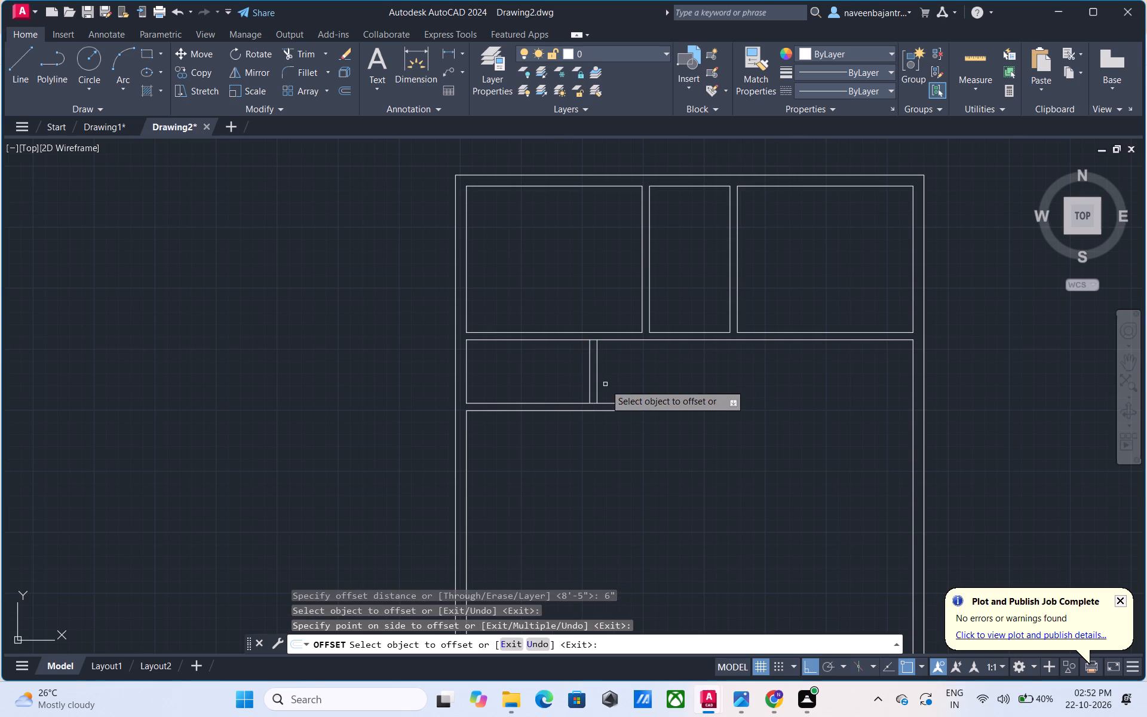
key("Escape")
Draw a short vertical line from the lower end of the partition's right face down past the horizontal partition's lower face.
type("L")
key("space")
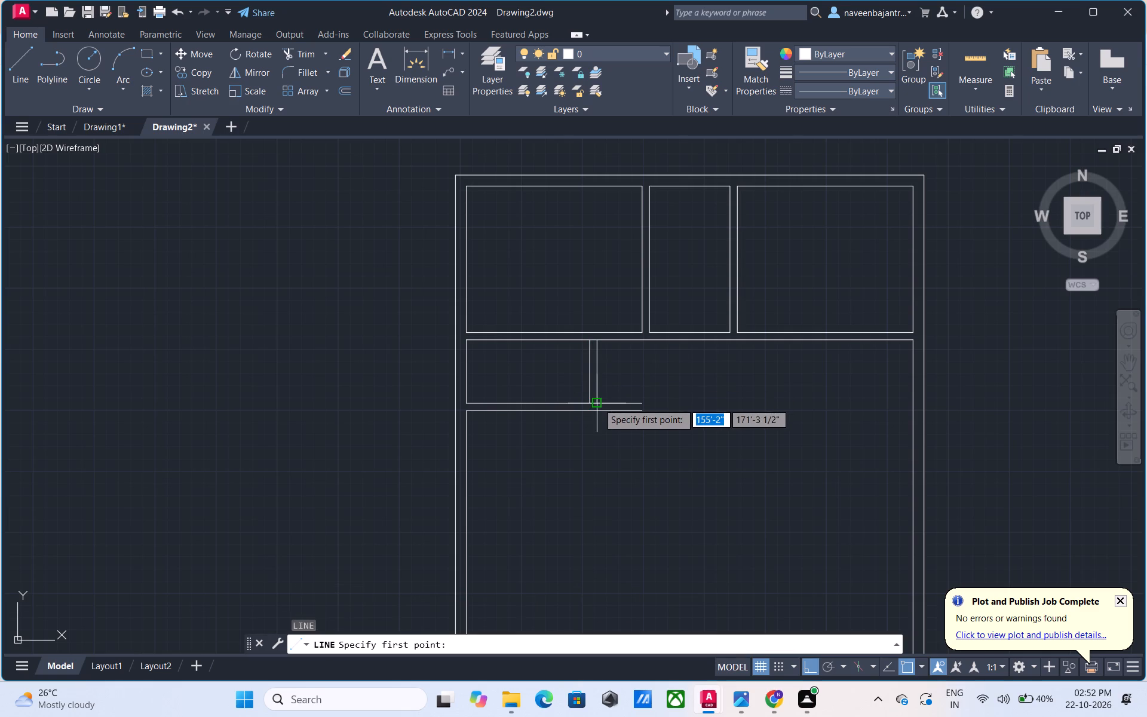
left_click(598, 403)
left_click(597, 422)
key("Escape")
Trim the overhanging line ends and the open wall junctions around the small room to leave a clean partition corner.
type("TR")
key("space")
left_click(597, 422)
left_click(609, 410)
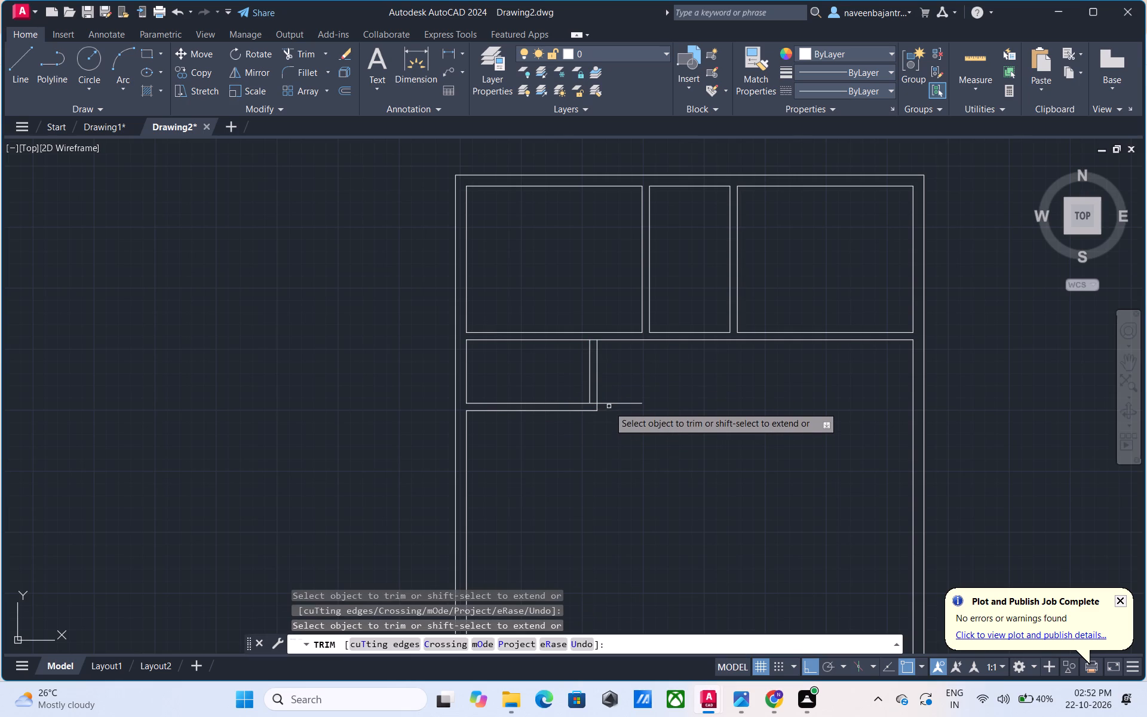
left_click(609, 403)
left_click(593, 402)
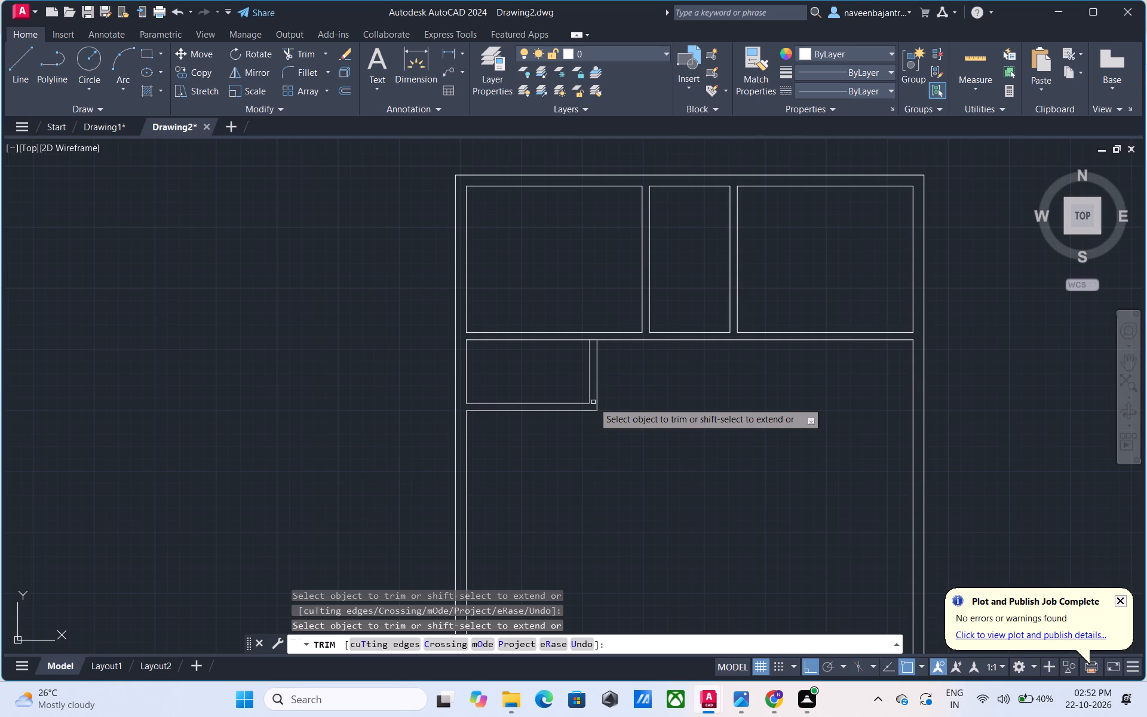
left_click(594, 342)
key("Escape")
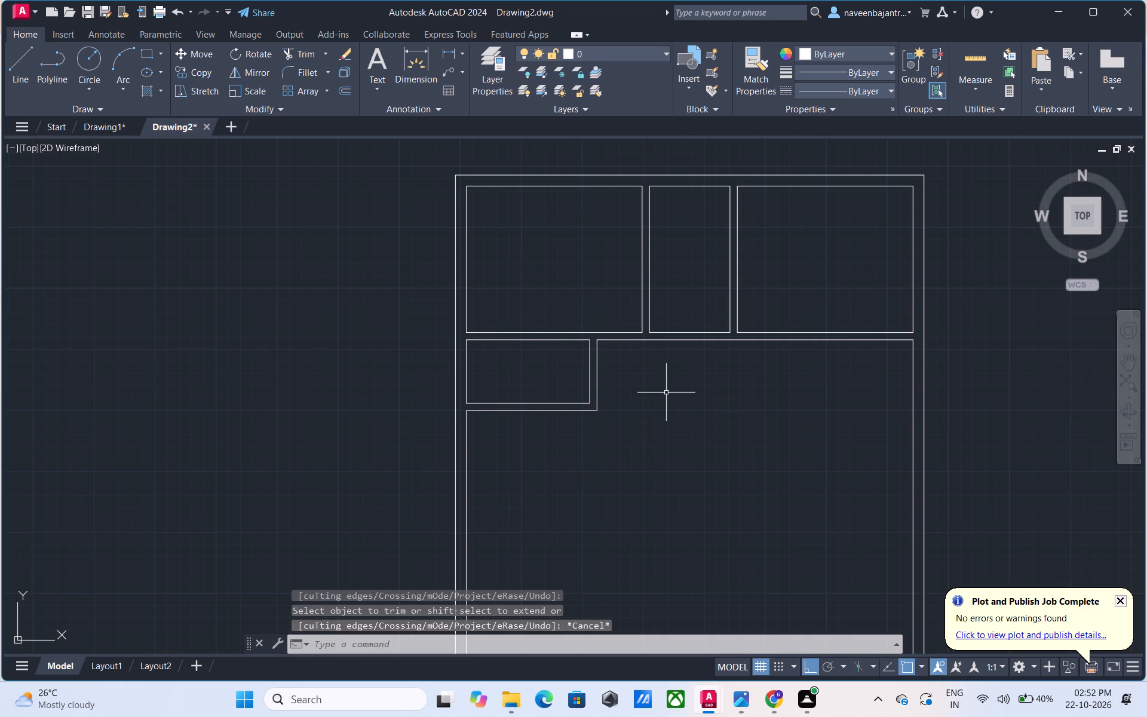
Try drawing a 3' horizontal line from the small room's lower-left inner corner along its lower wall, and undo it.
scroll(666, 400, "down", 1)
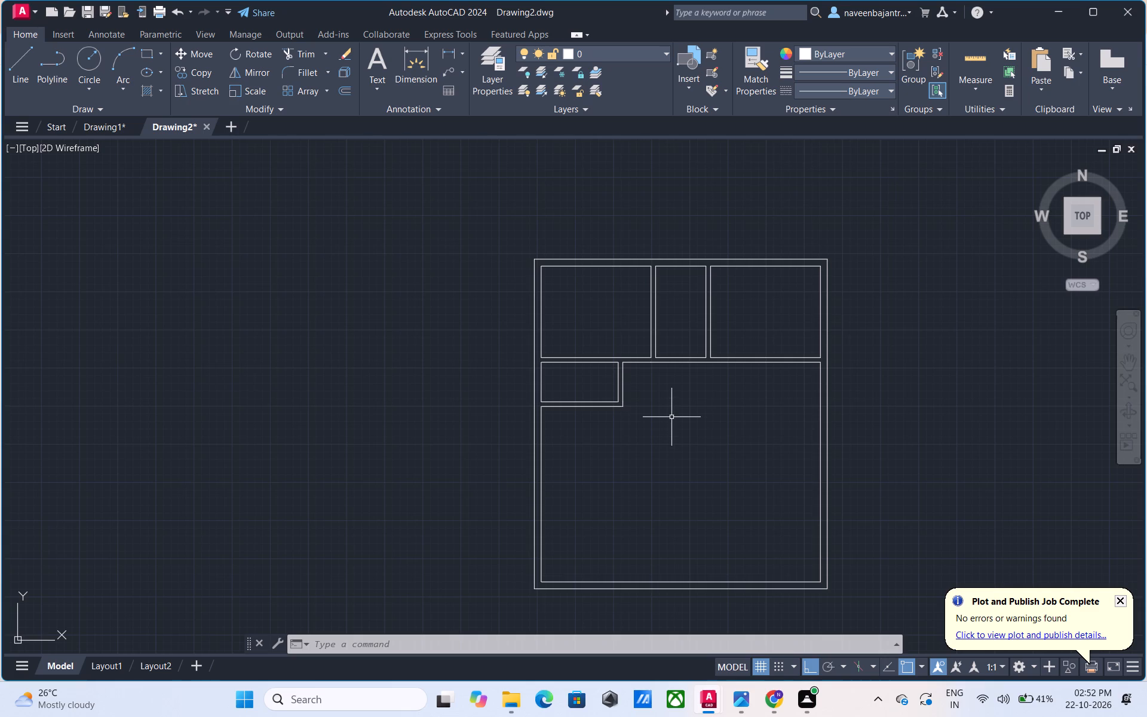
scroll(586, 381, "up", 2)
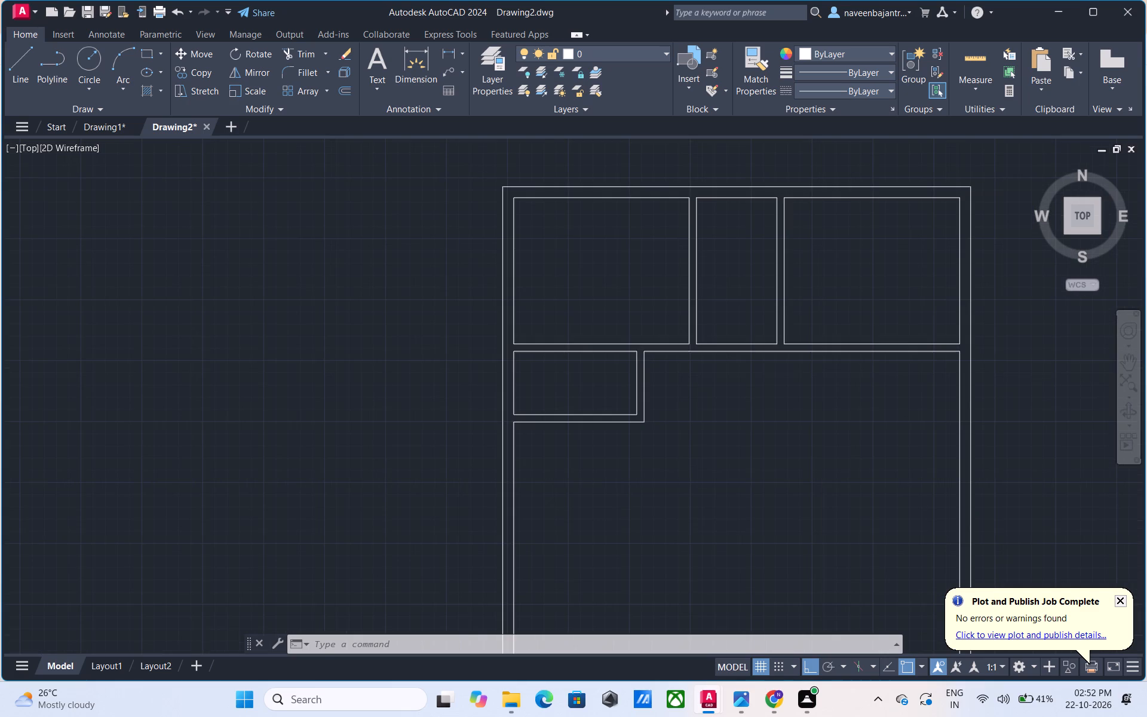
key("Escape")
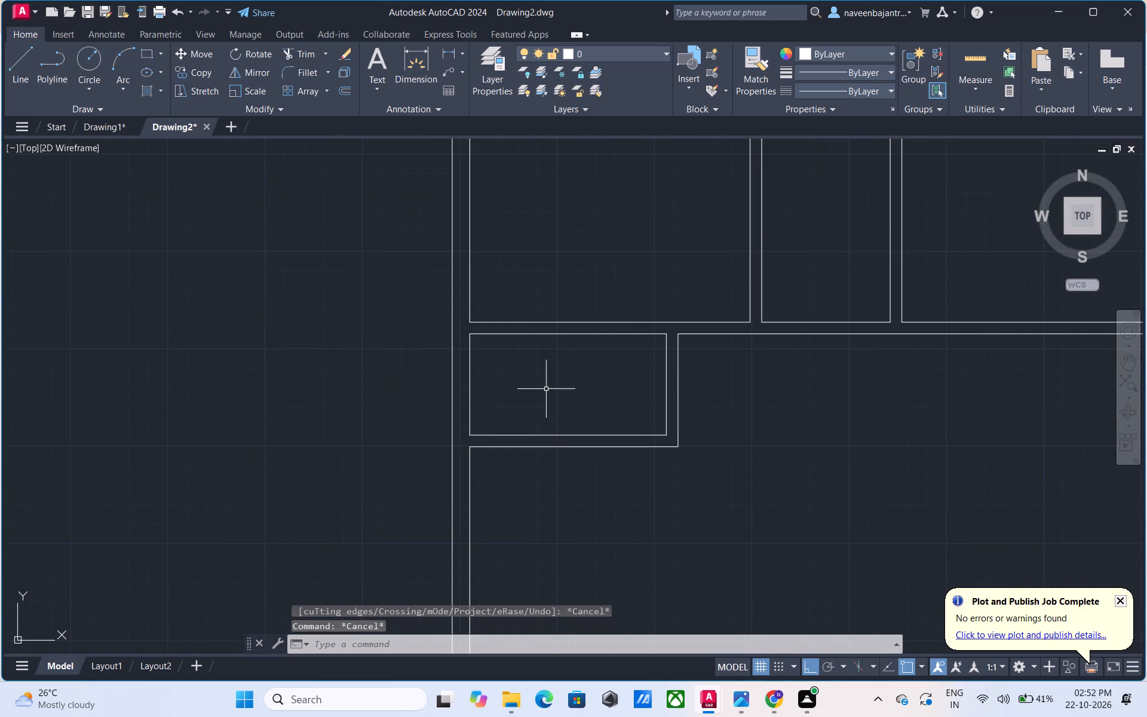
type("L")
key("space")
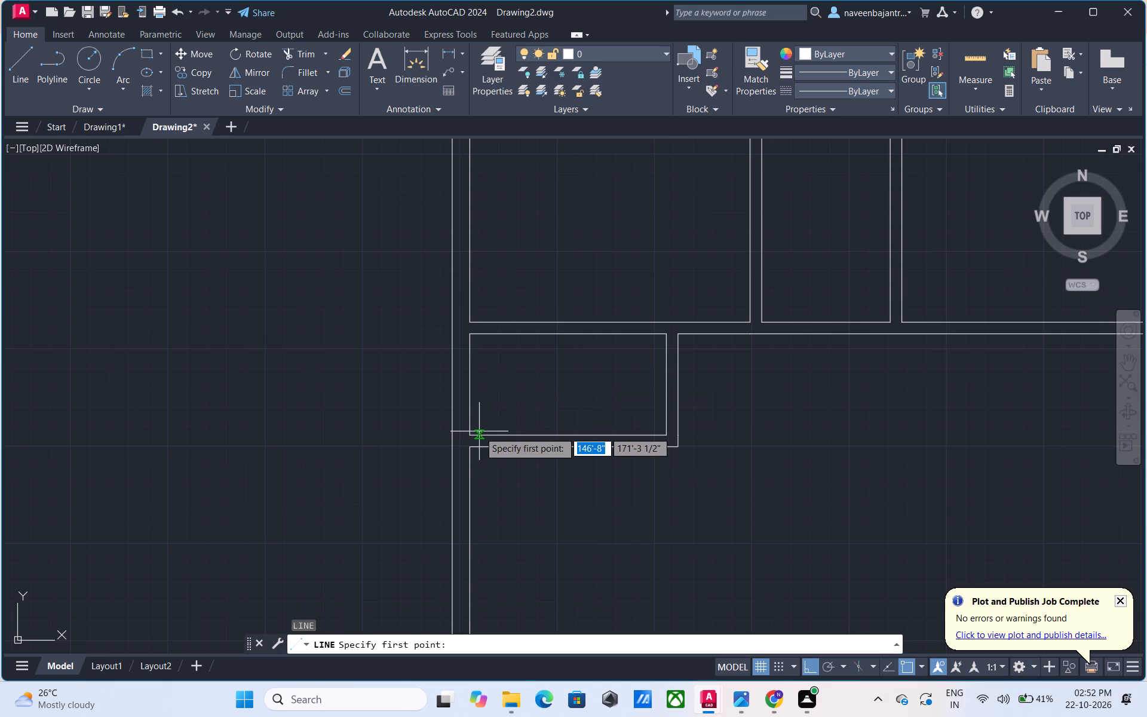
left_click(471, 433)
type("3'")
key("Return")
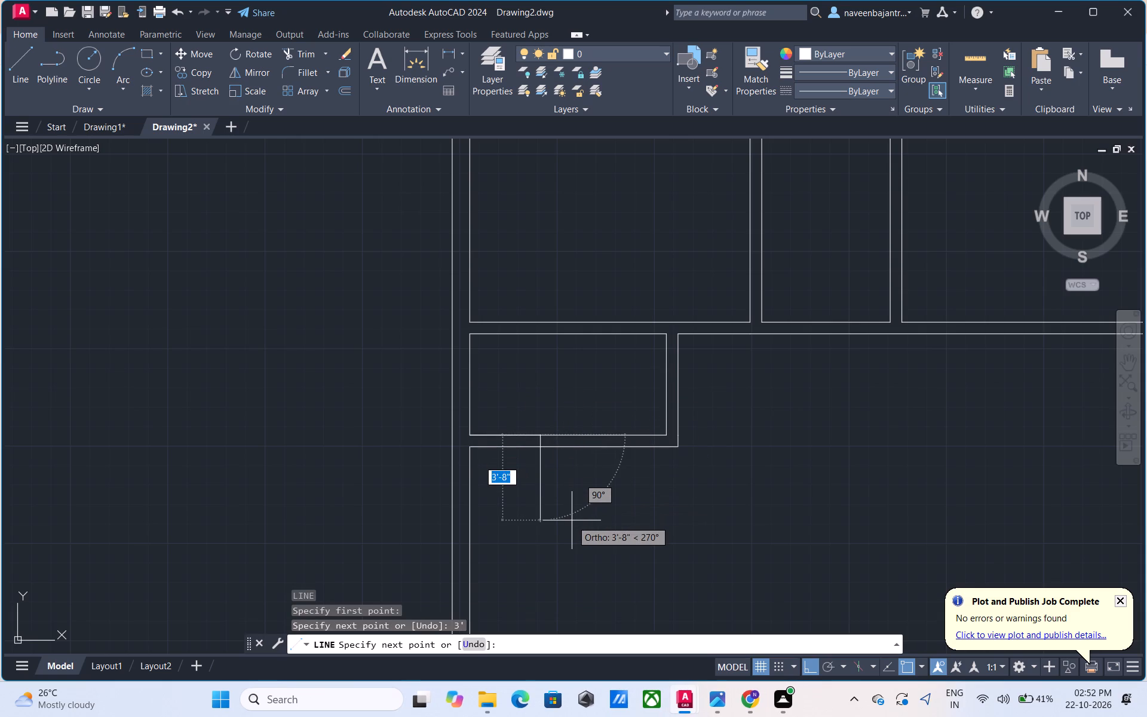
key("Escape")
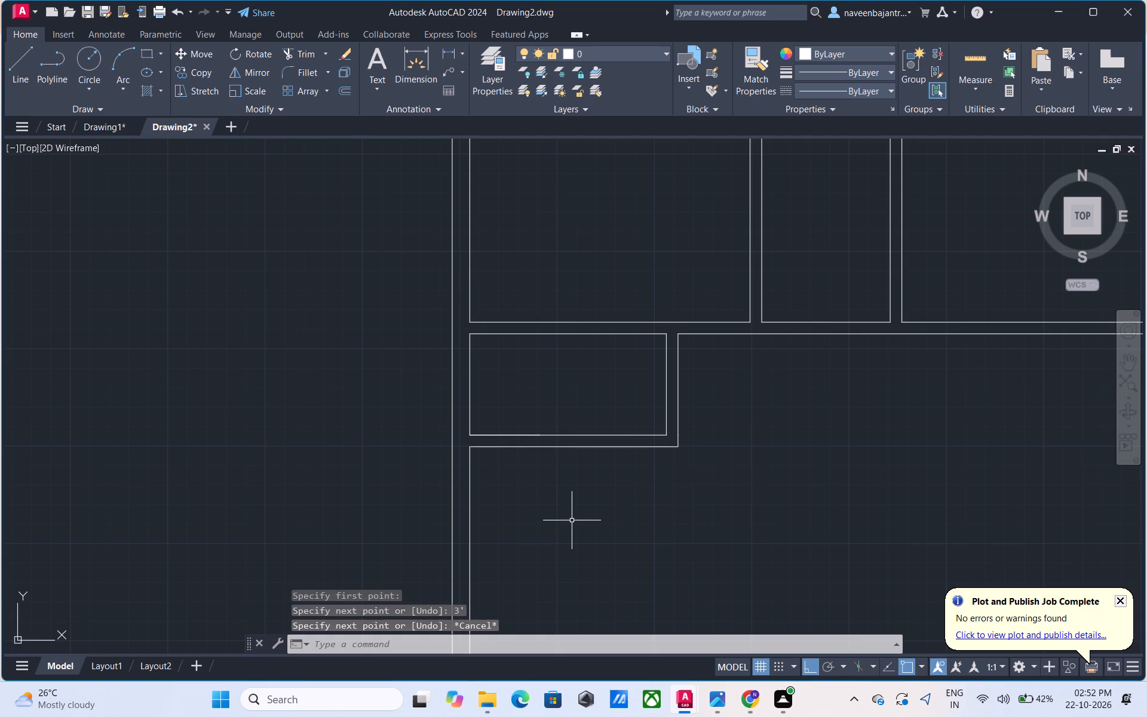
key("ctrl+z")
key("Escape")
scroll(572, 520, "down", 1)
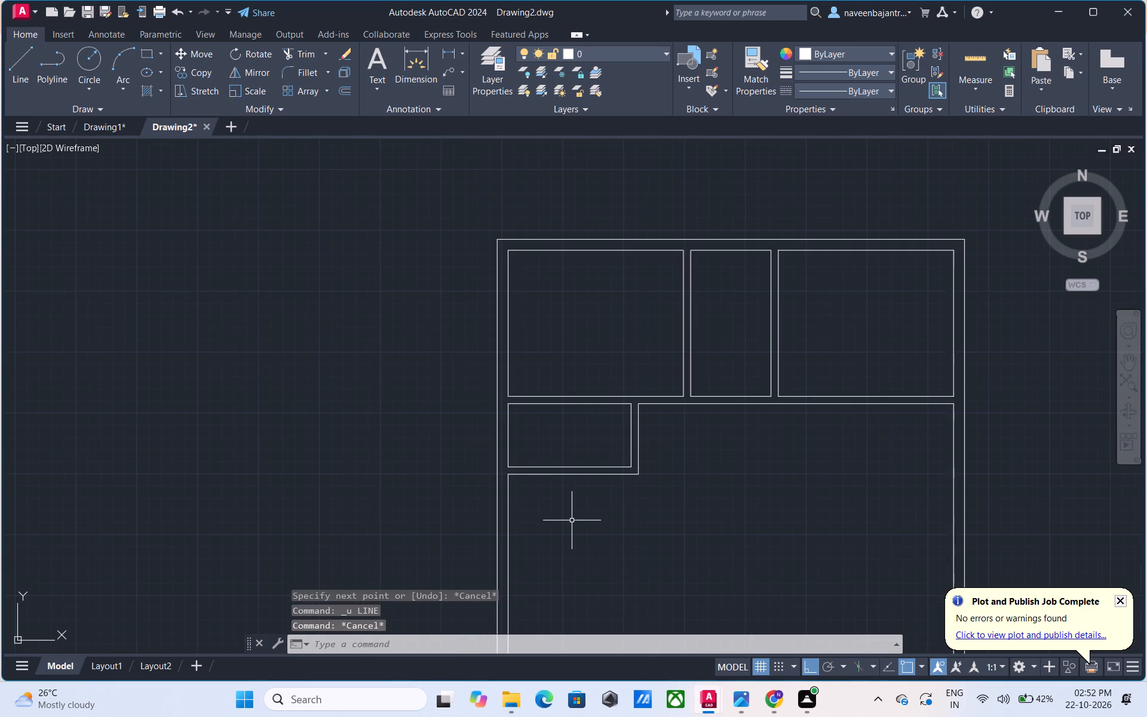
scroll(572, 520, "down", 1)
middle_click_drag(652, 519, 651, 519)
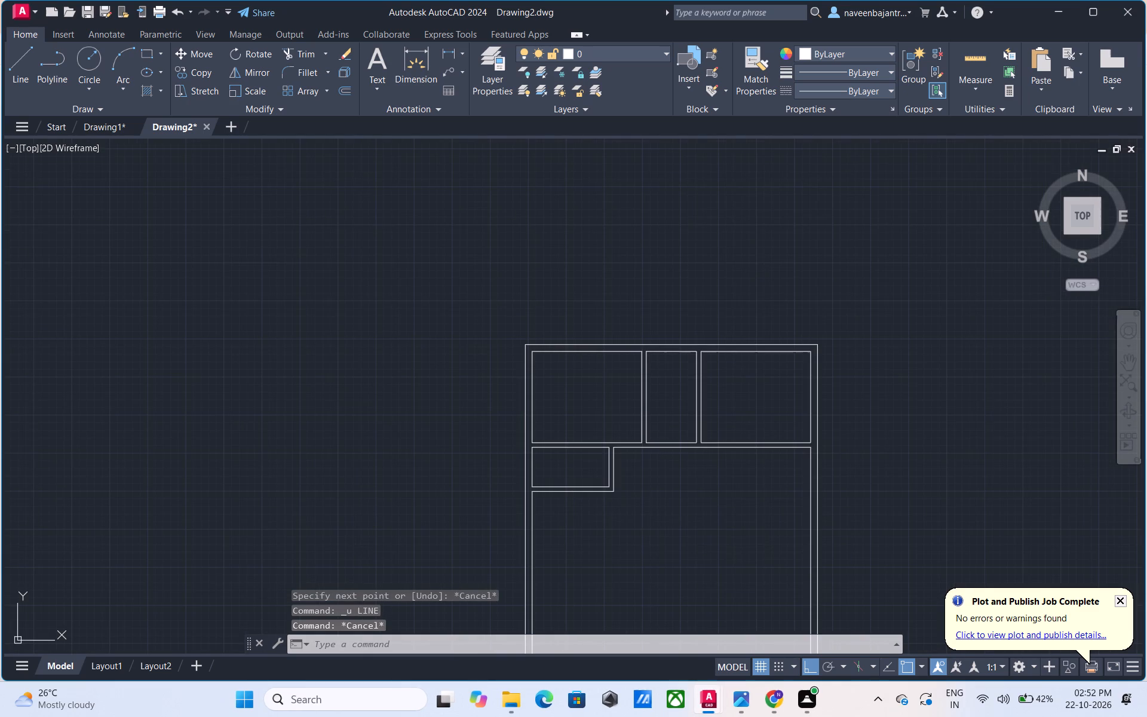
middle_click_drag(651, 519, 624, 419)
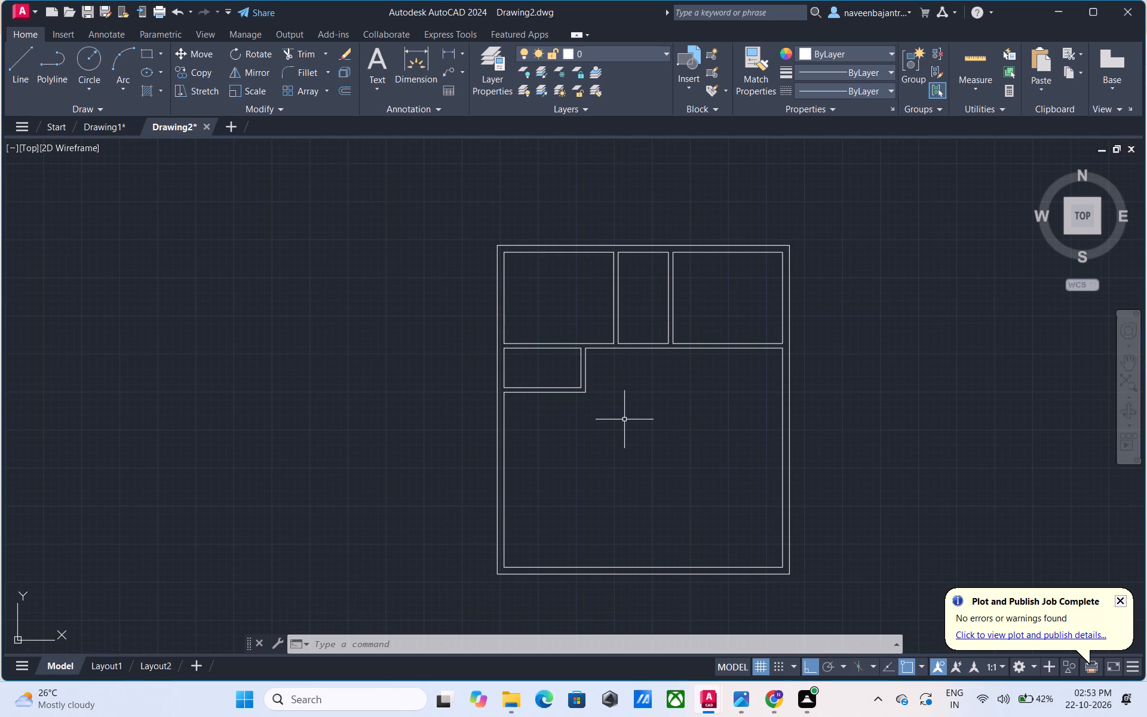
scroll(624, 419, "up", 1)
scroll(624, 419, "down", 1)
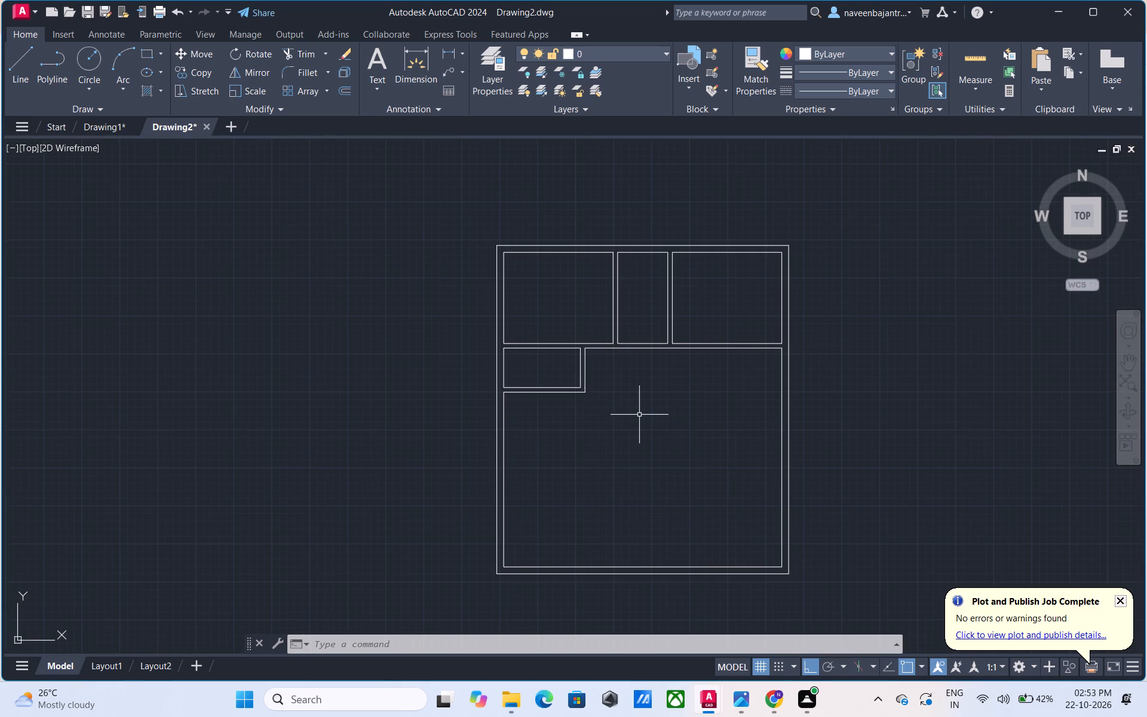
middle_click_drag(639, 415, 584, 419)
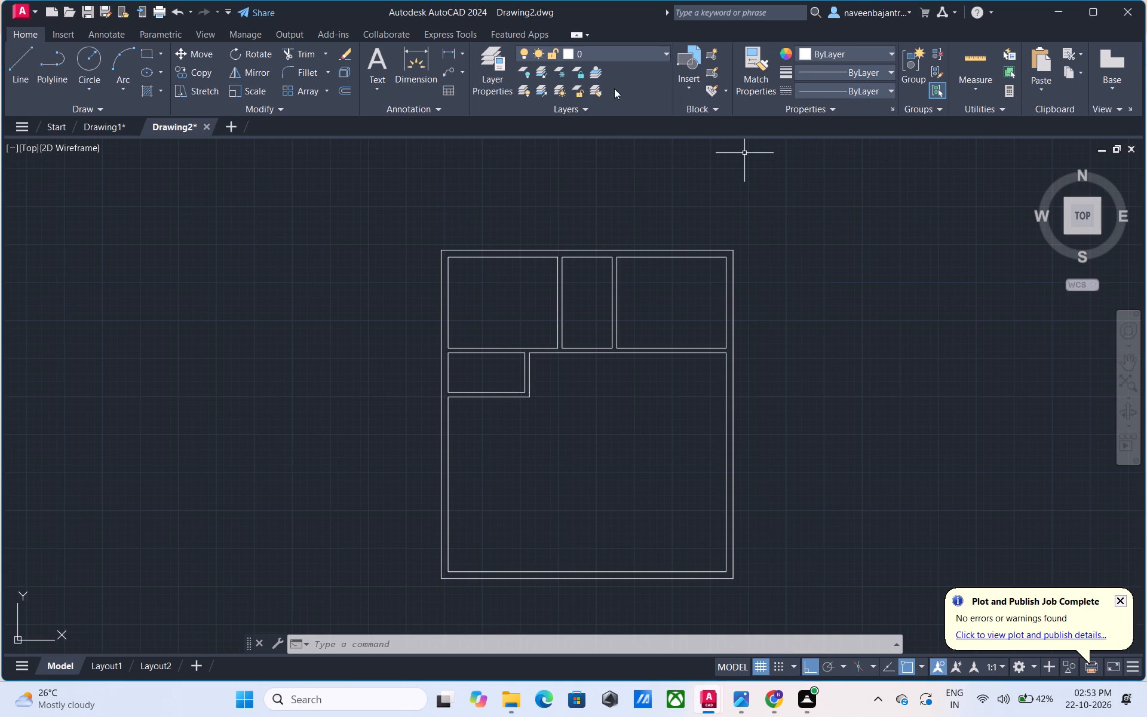
Open the list of loadable linetypes from acadiso.lin and look through the available linetypes and their patterns.
left_click(828, 93)
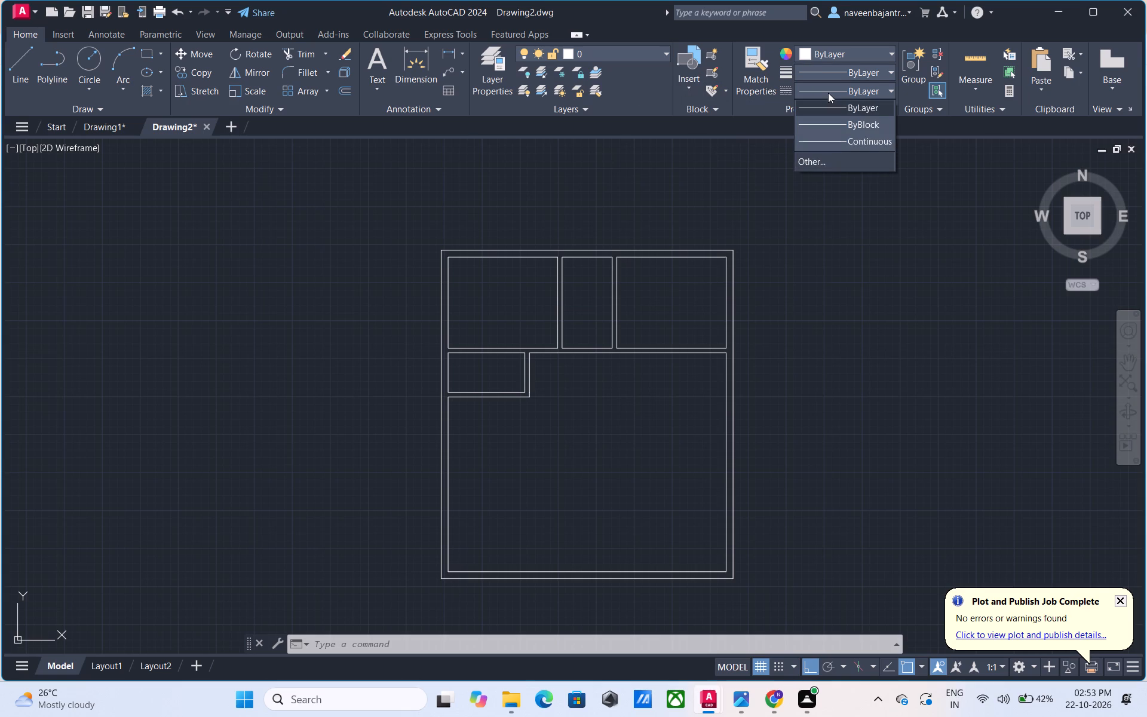
left_click(820, 164)
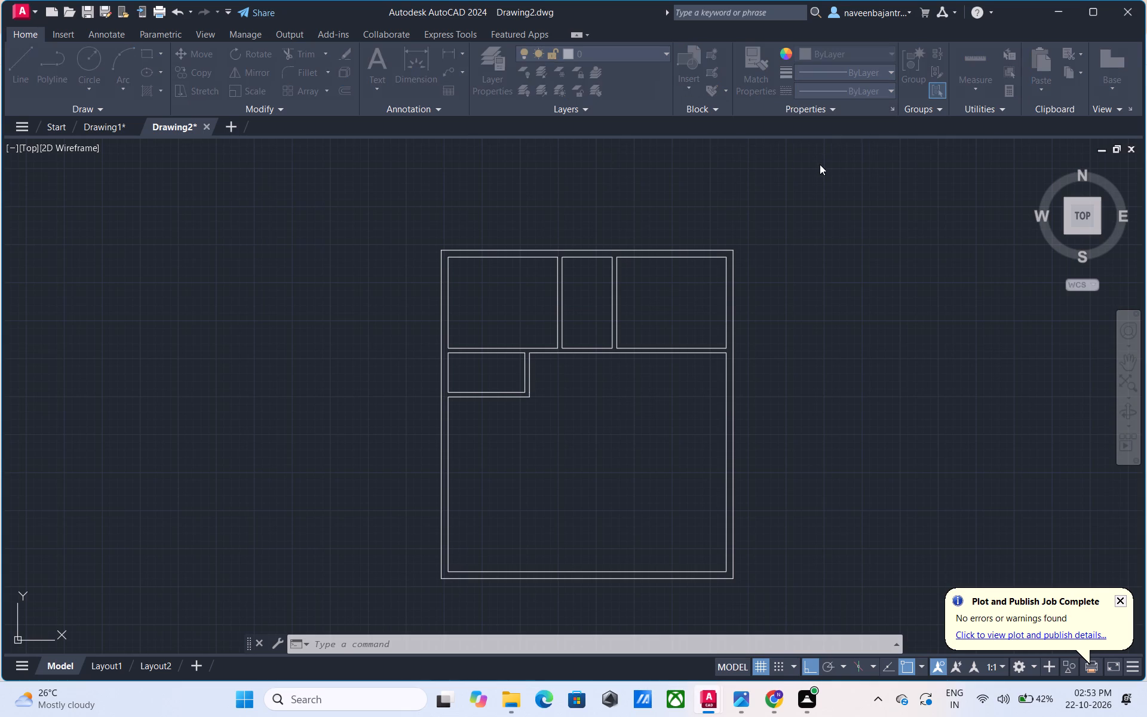
left_click(700, 226)
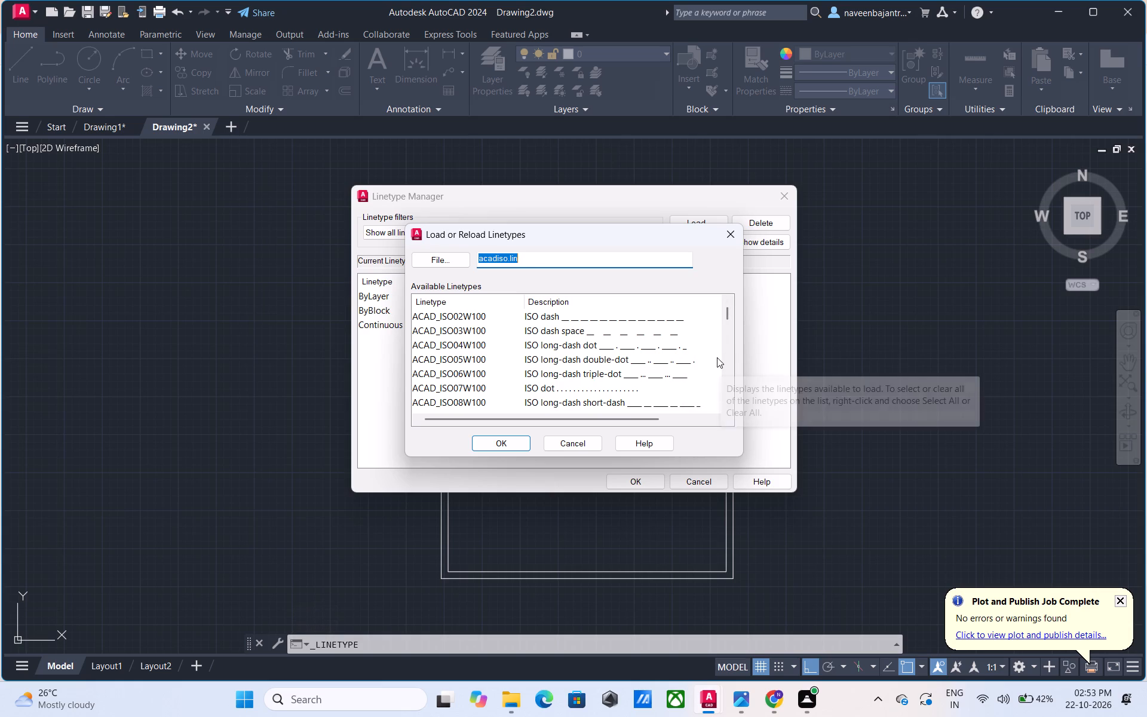
scroll(717, 357, "down", 1)
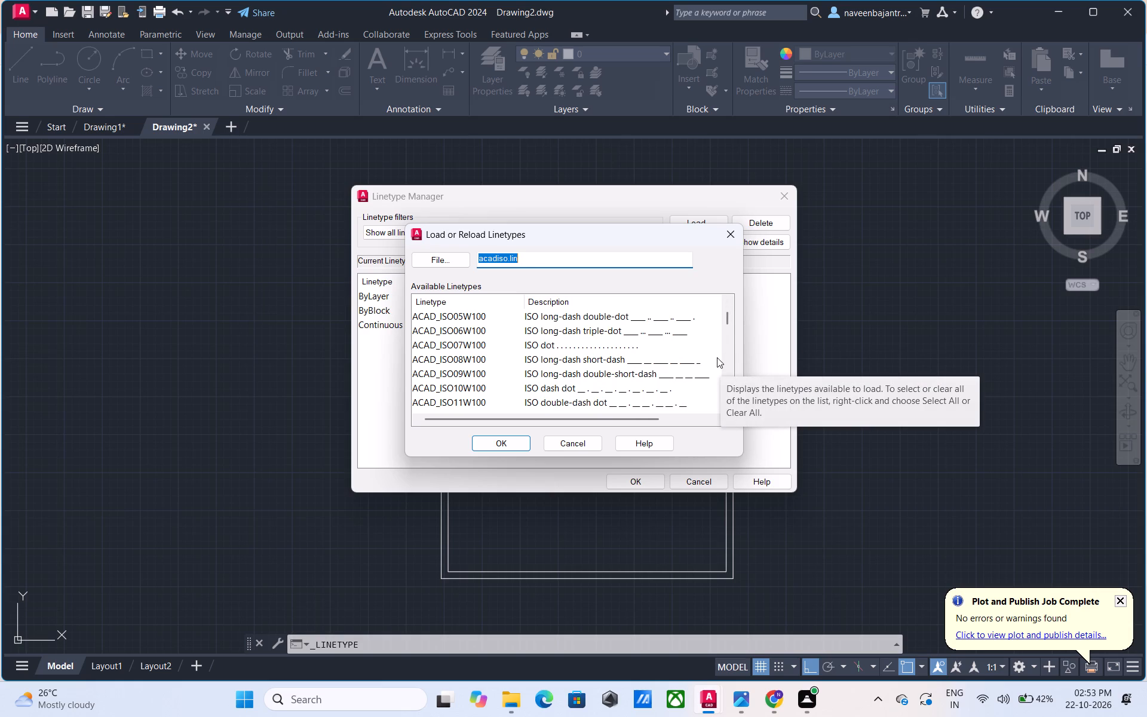
scroll(717, 357, "down", 1)
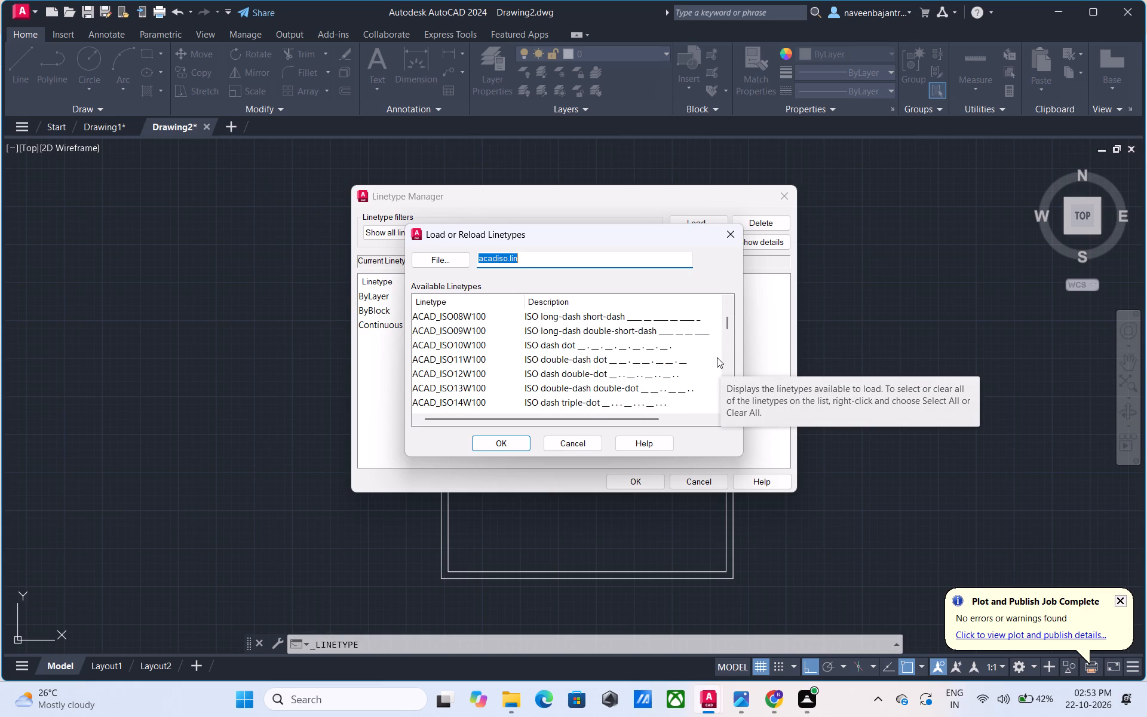
scroll(717, 357, "down", 1)
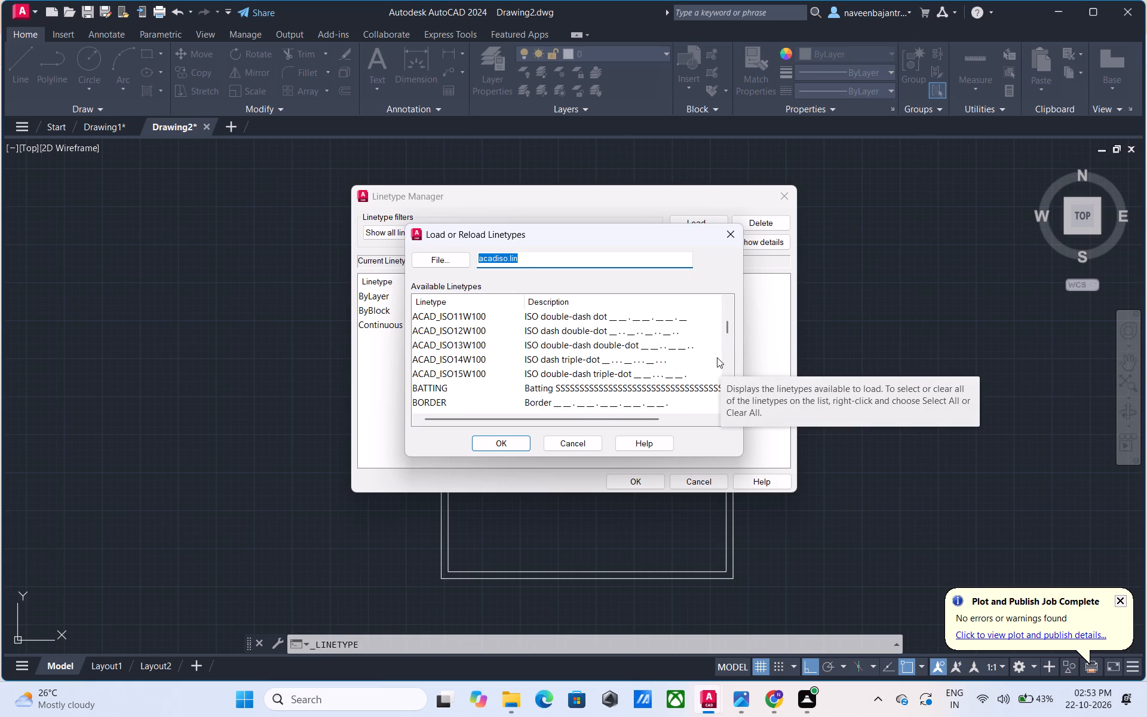
scroll(717, 357, "down", 1)
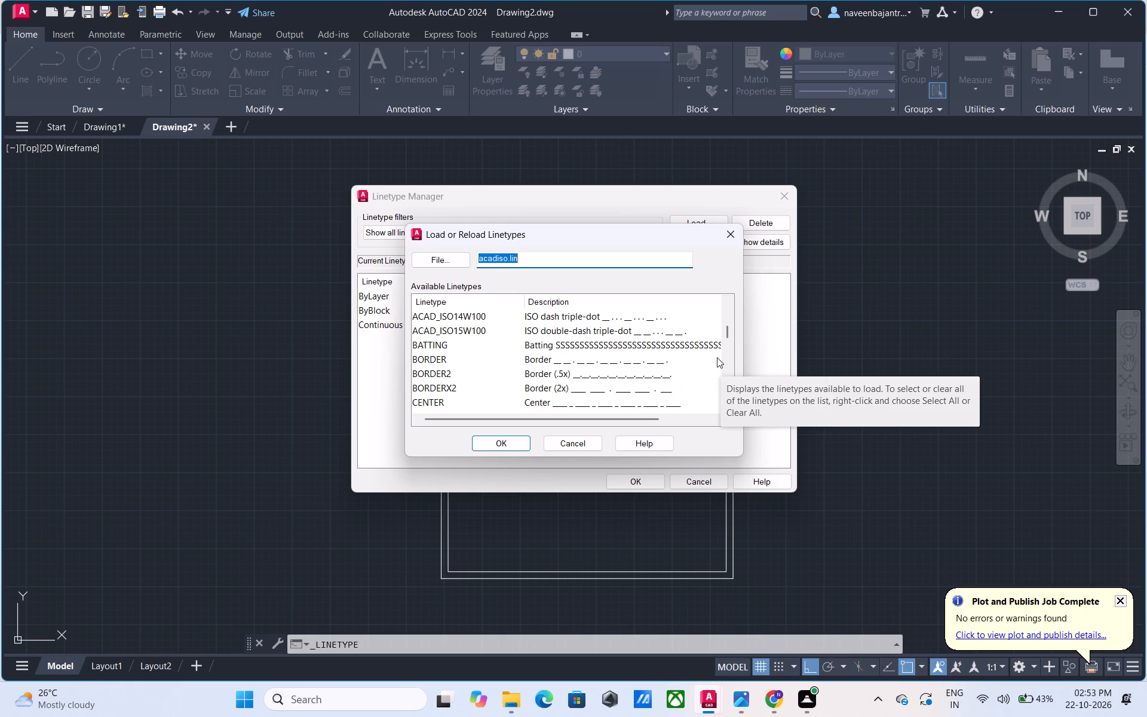
scroll(717, 357, "down", 1)
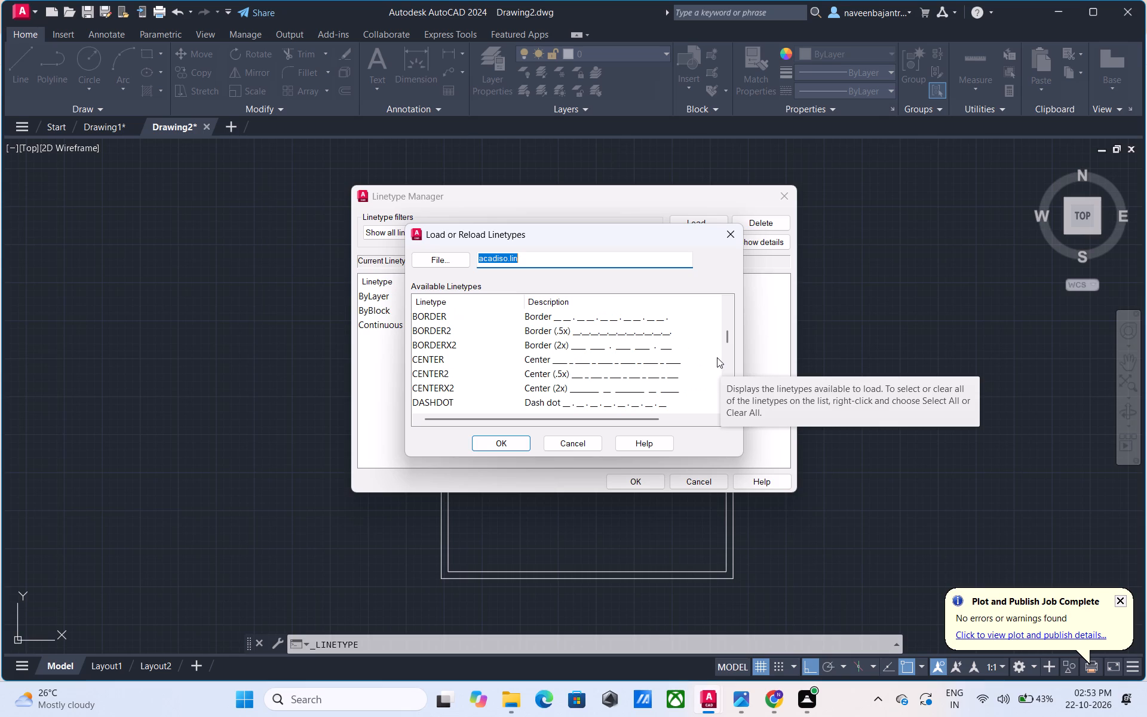
scroll(717, 357, "down", 1)
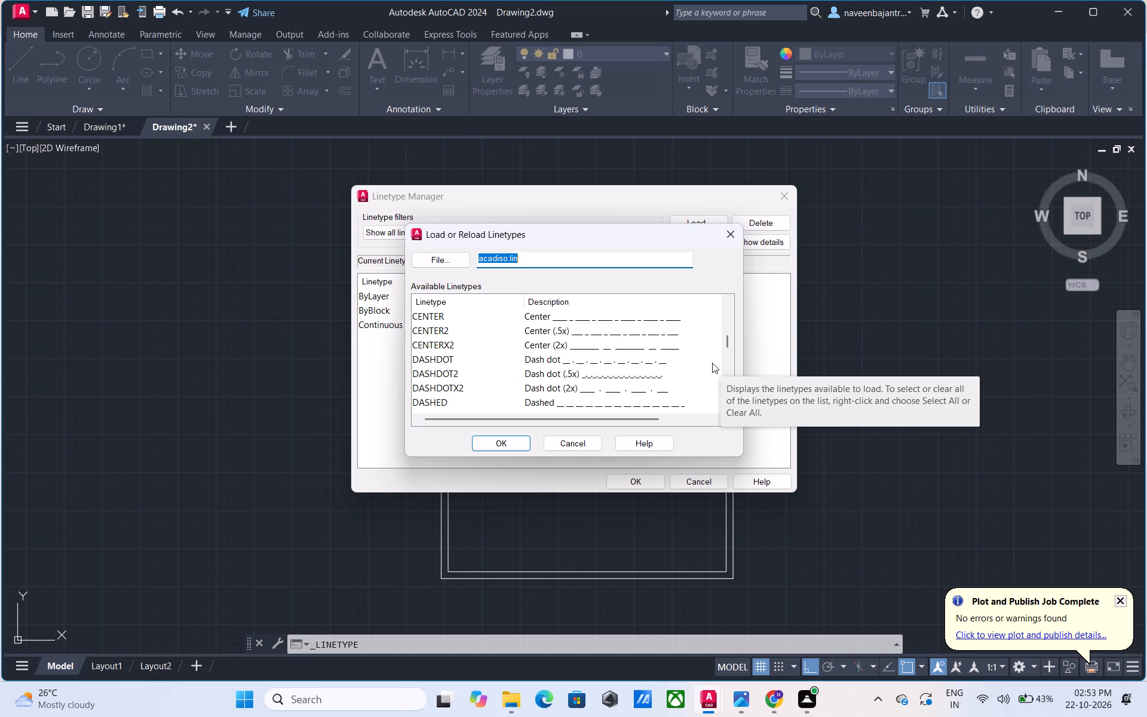
scroll(712, 363, "down", 2)
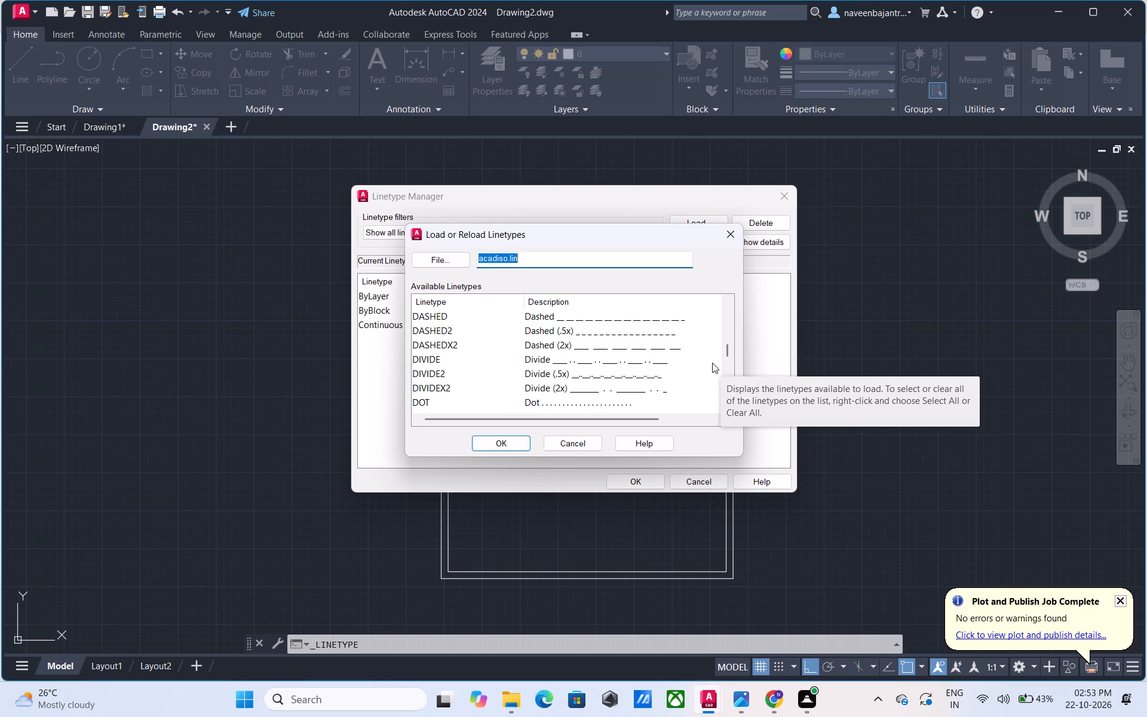
scroll(712, 363, "down", 1)
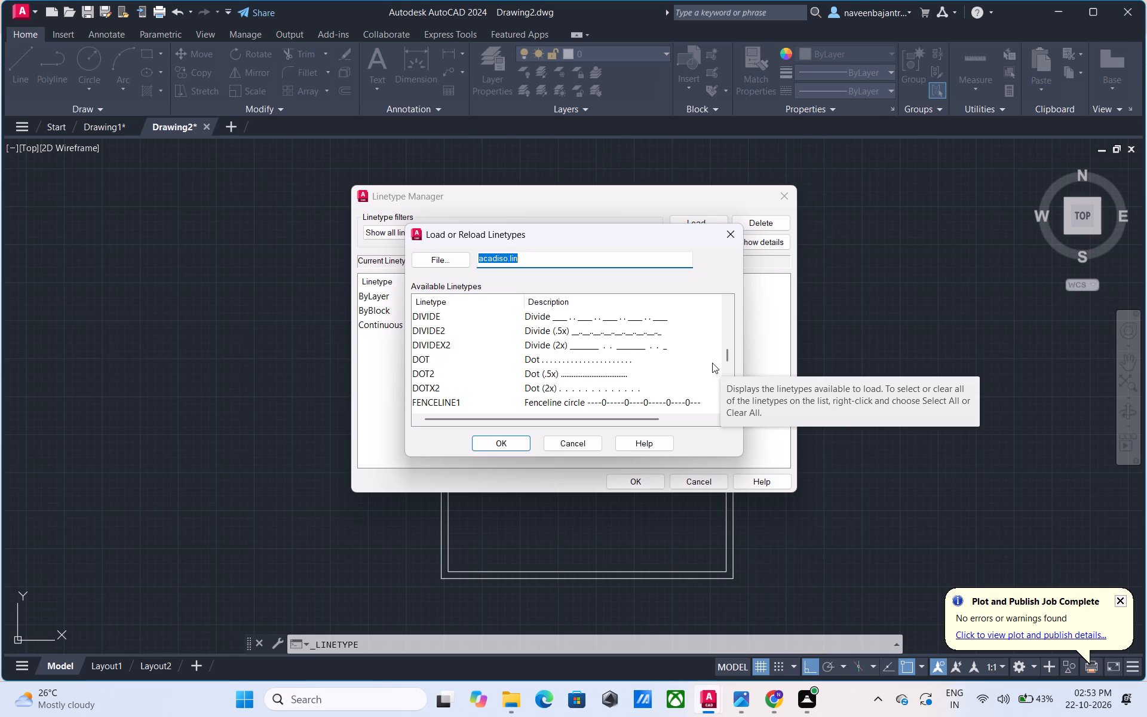
scroll(712, 363, "down", 1)
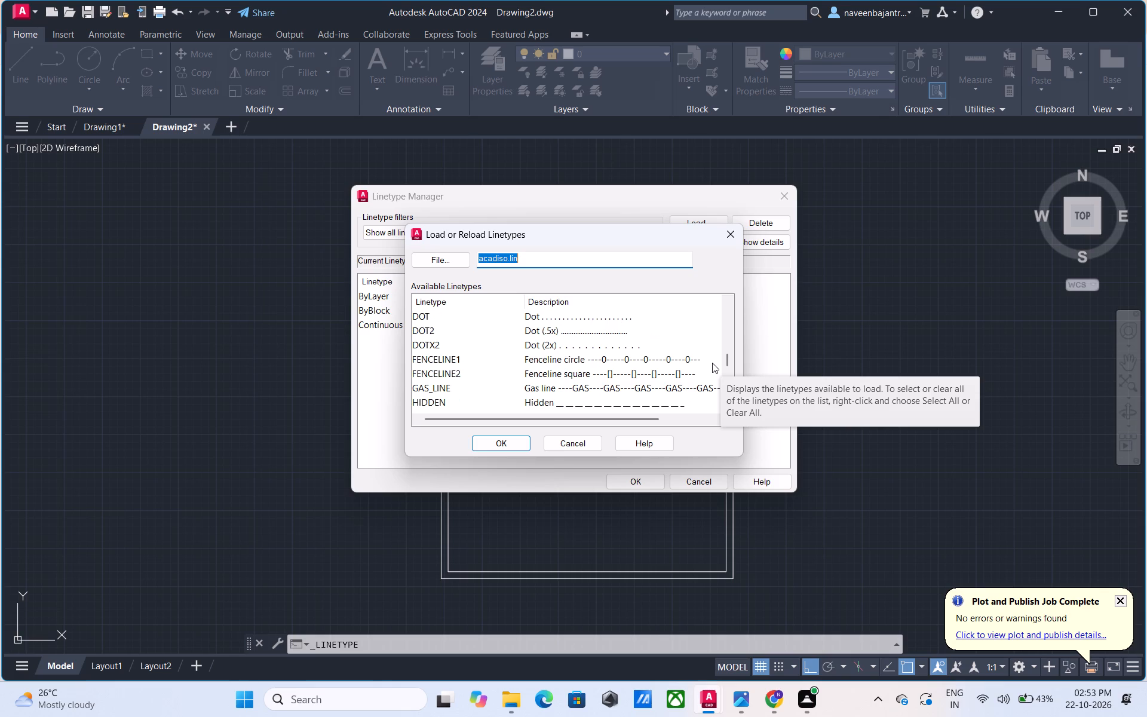
scroll(712, 363, "down", 1)
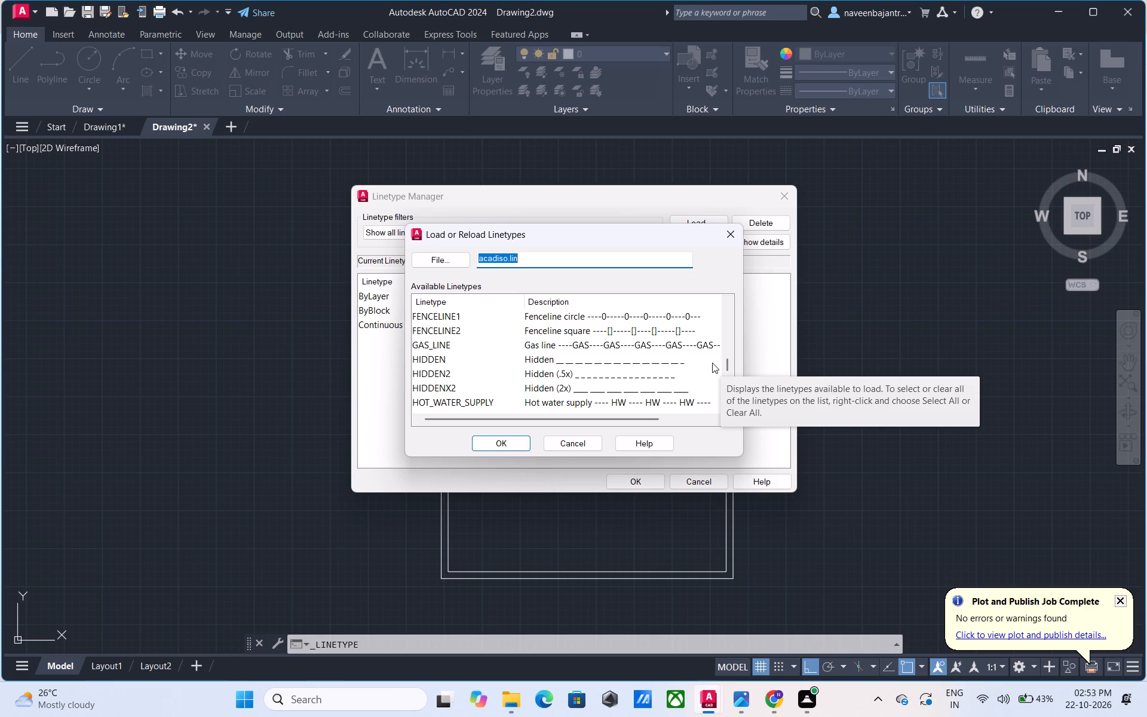
scroll(712, 363, "down", 1)
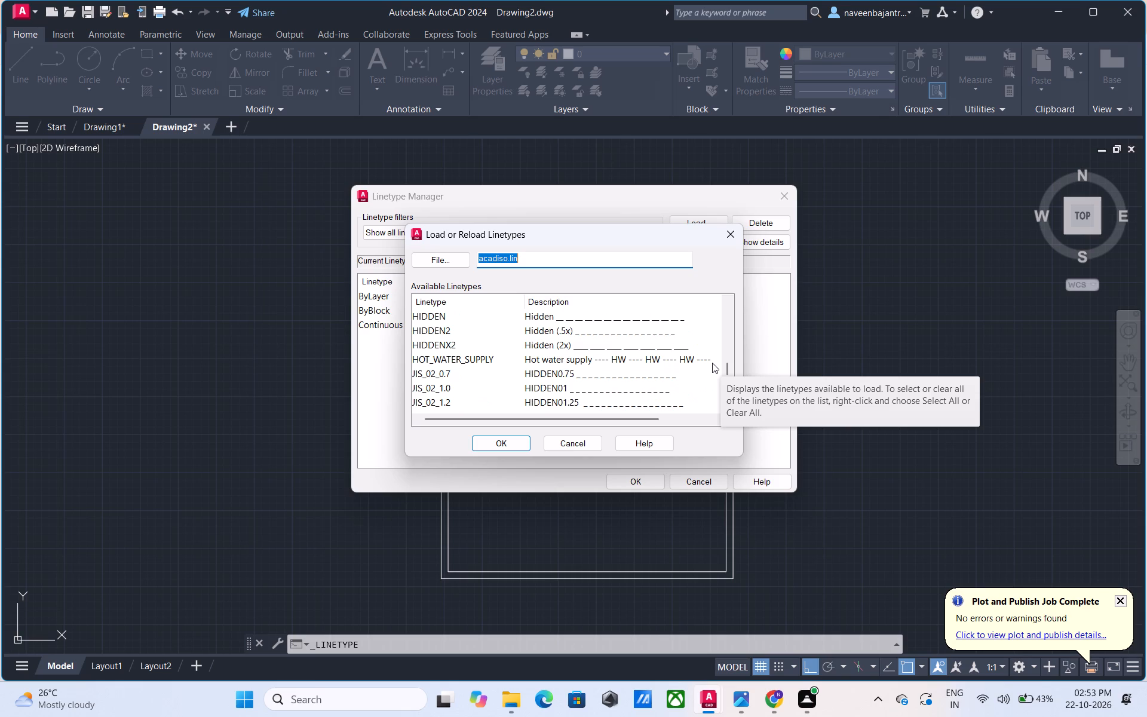
scroll(712, 363, "down", 1)
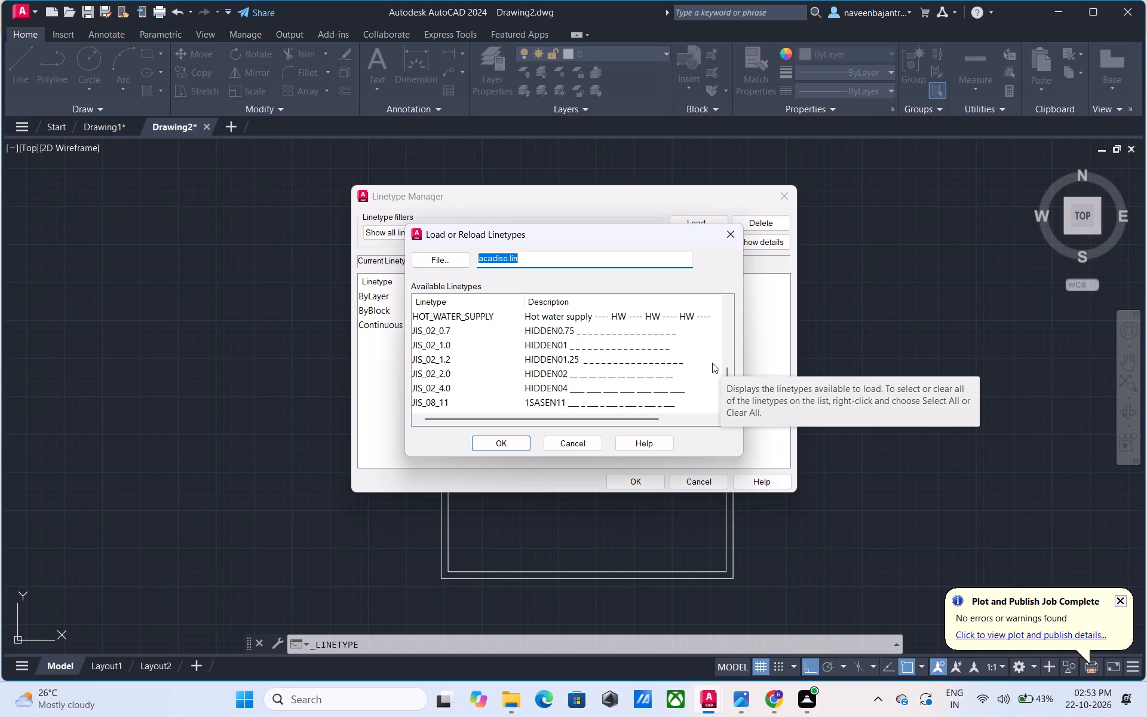
scroll(712, 363, "down", 1)
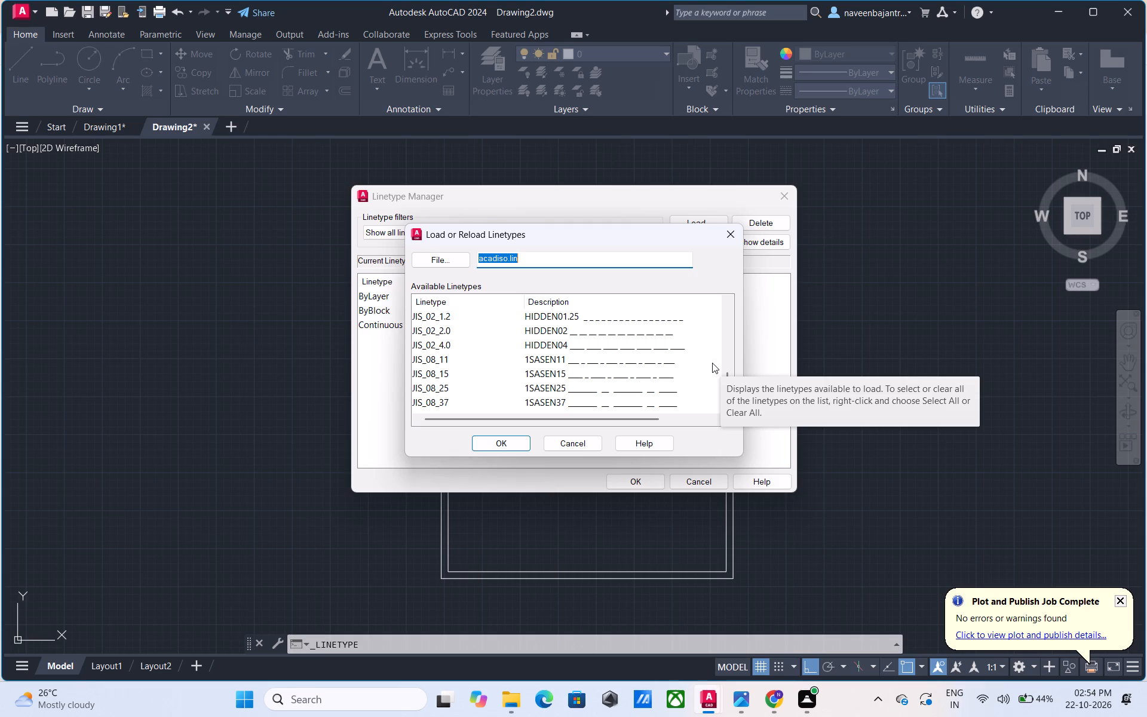
scroll(712, 363, "down", 1)
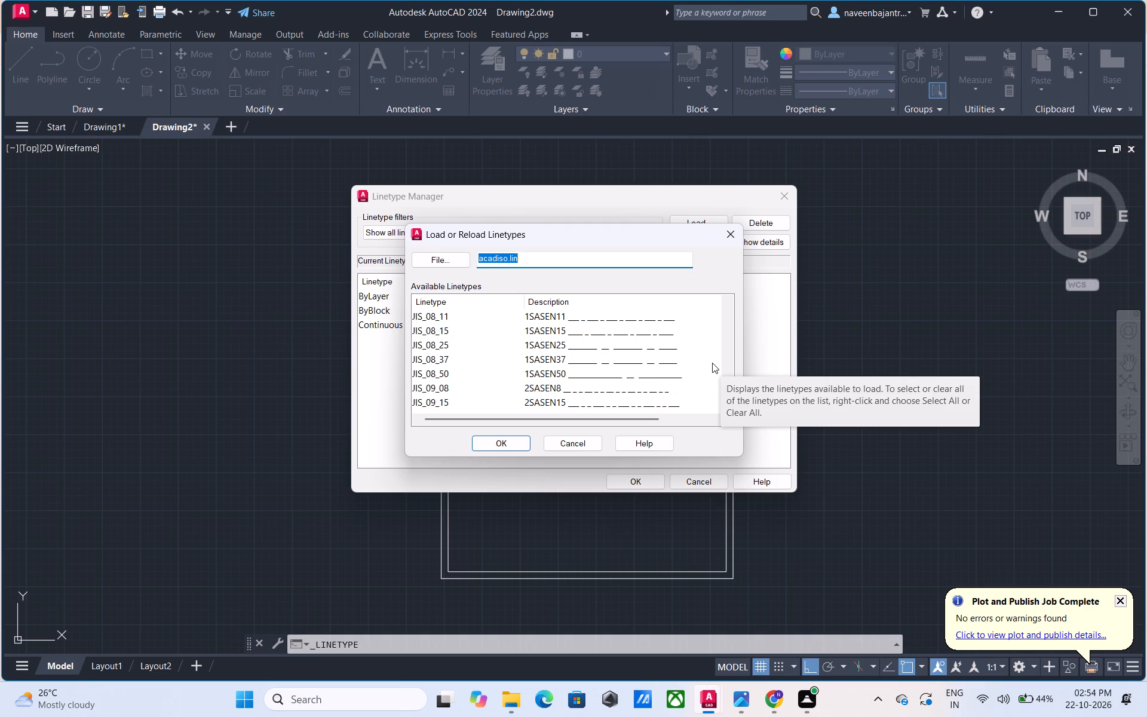
scroll(712, 363, "down", 1)
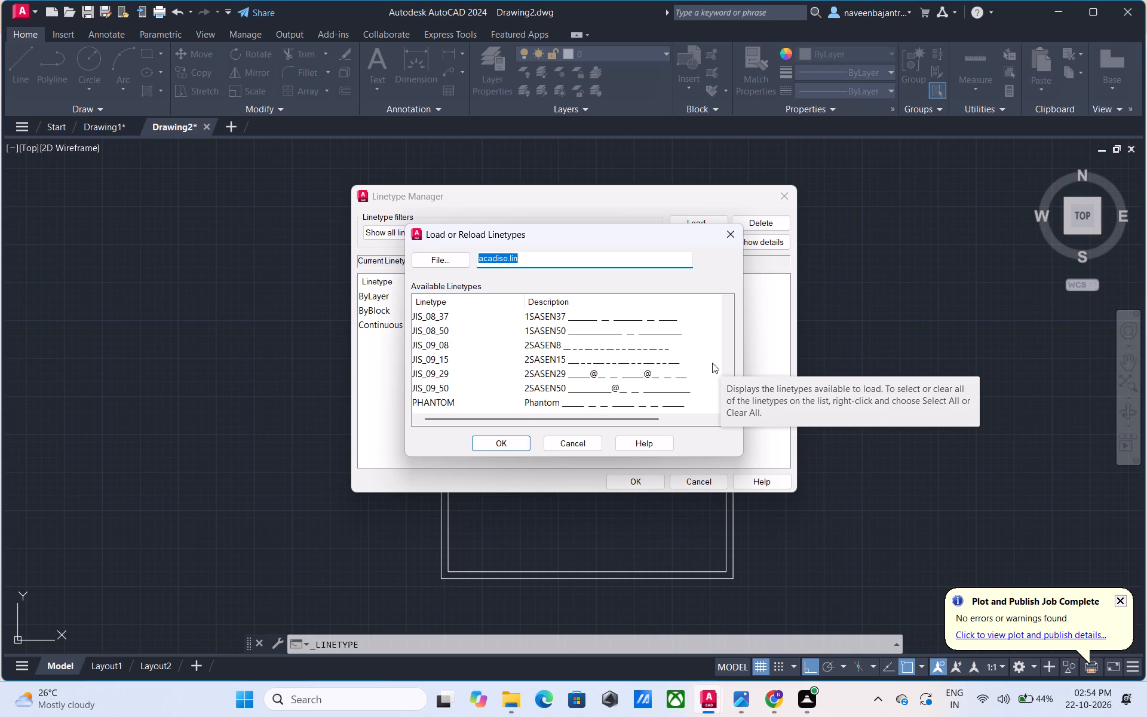
scroll(712, 363, "down", 1)
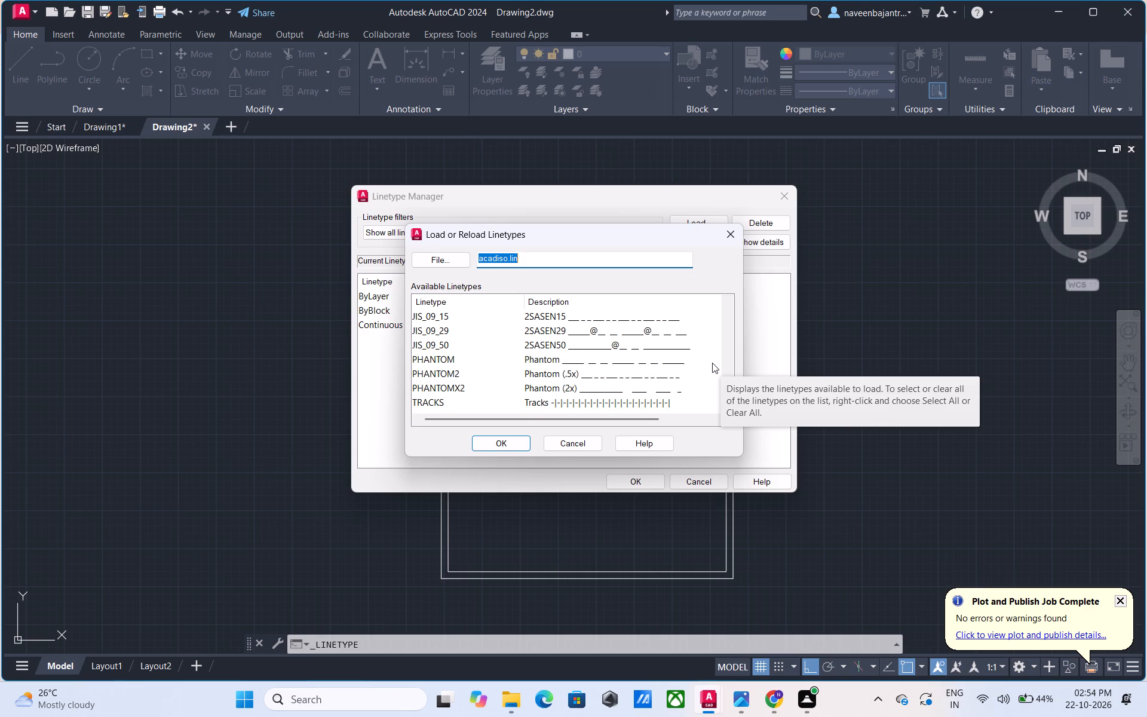
scroll(712, 363, "down", 2)
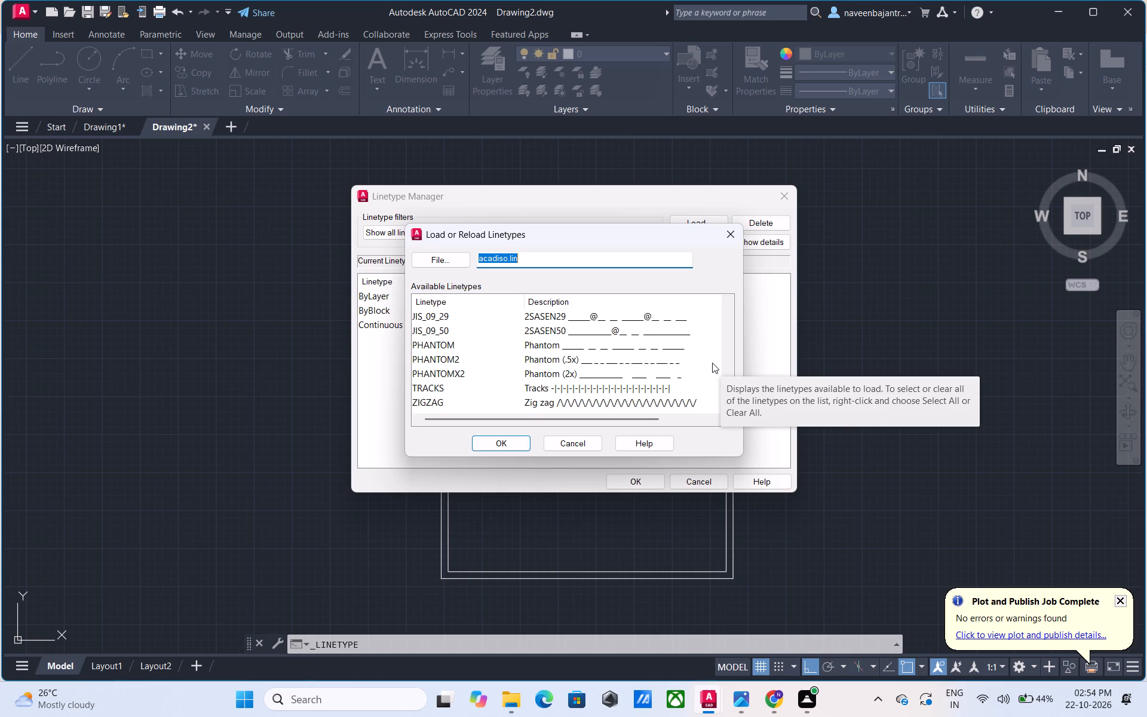
scroll(712, 363, "up", 1)
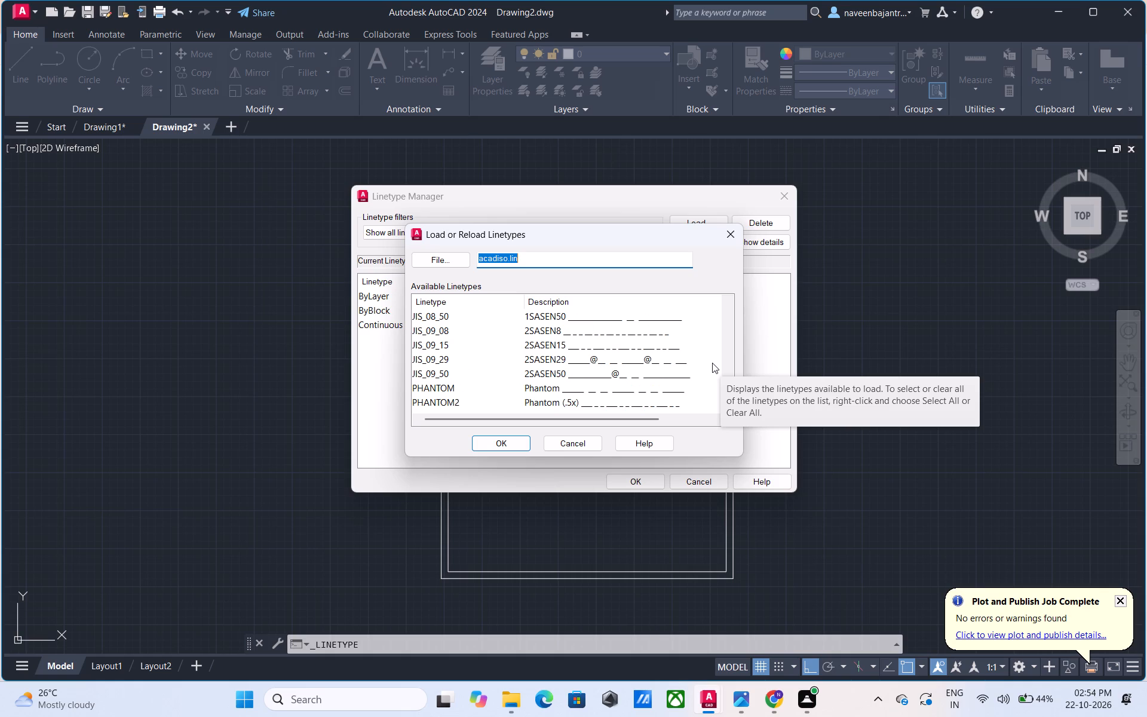
scroll(712, 363, "up", 2)
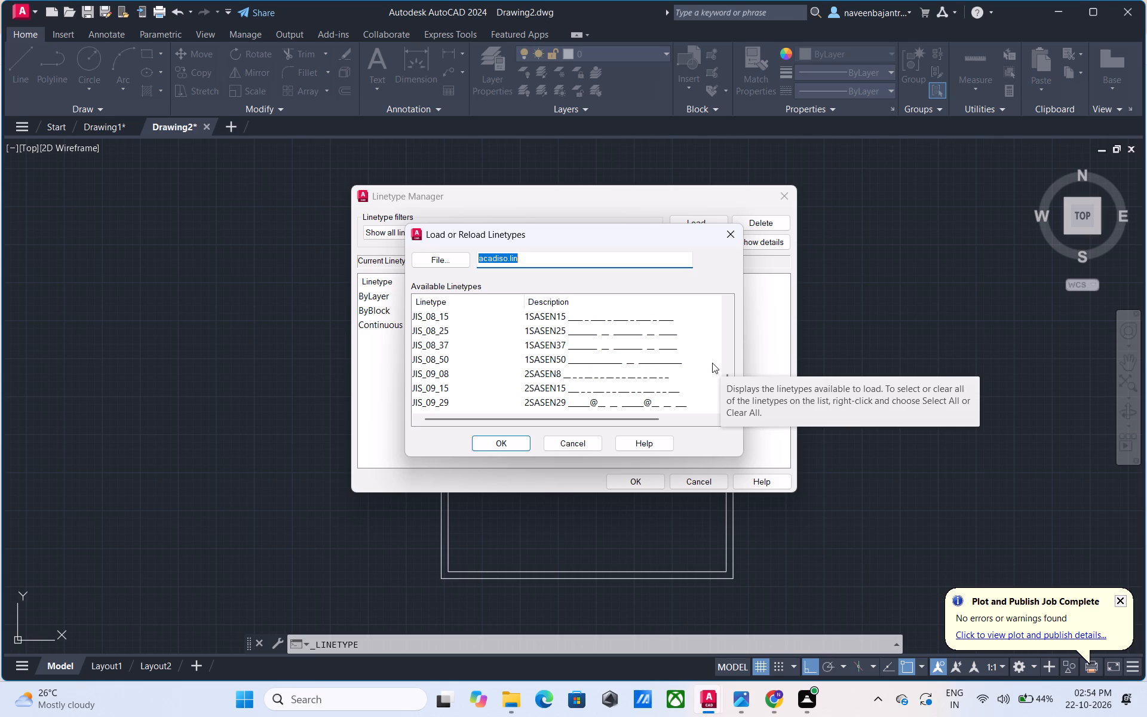
scroll(712, 363, "up", 1)
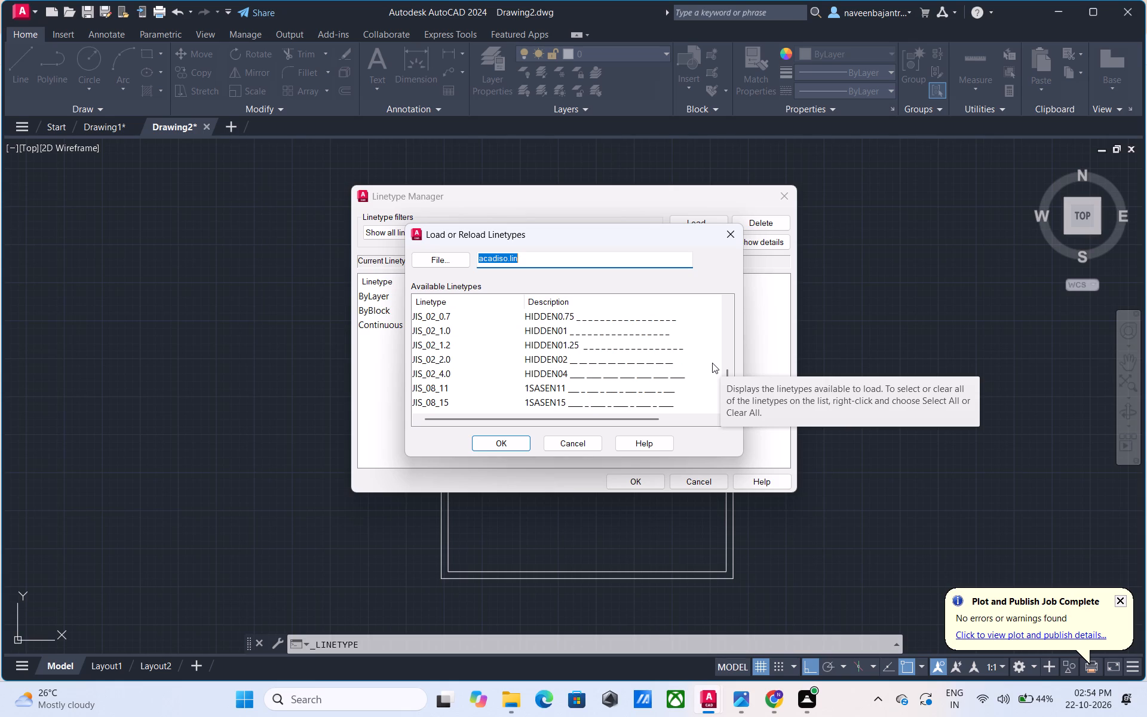
scroll(712, 363, "up", 1)
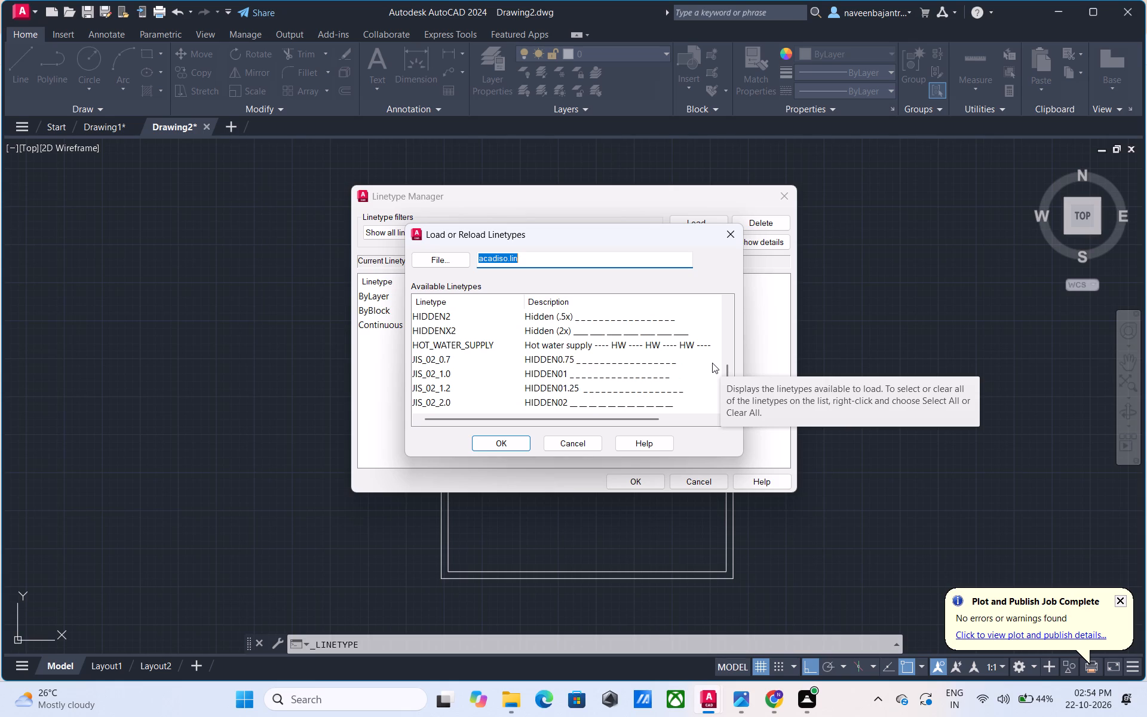
scroll(712, 363, "up", 1)
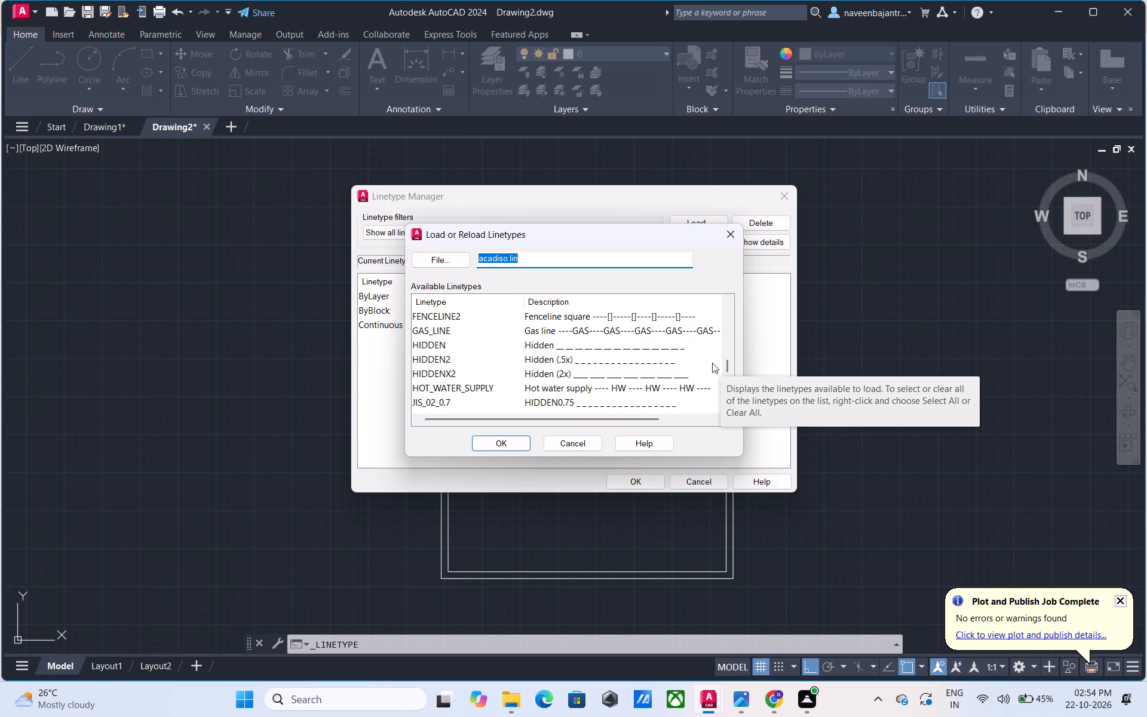
scroll(712, 363, "up", 1)
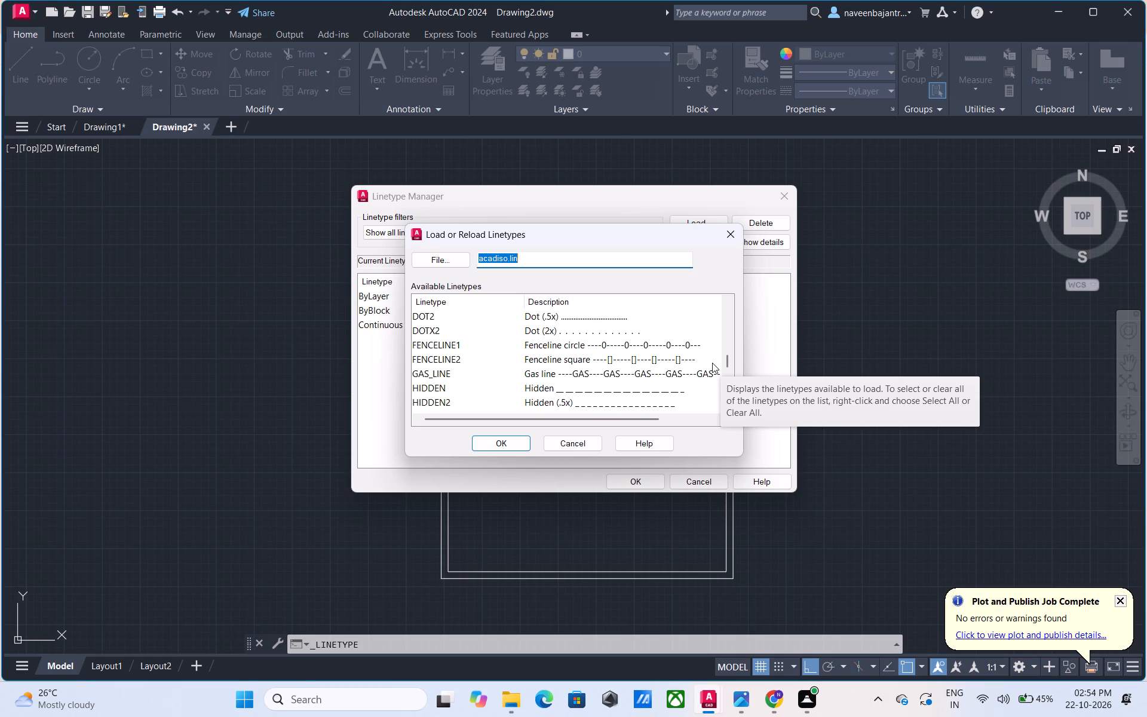
scroll(712, 363, "up", 1)
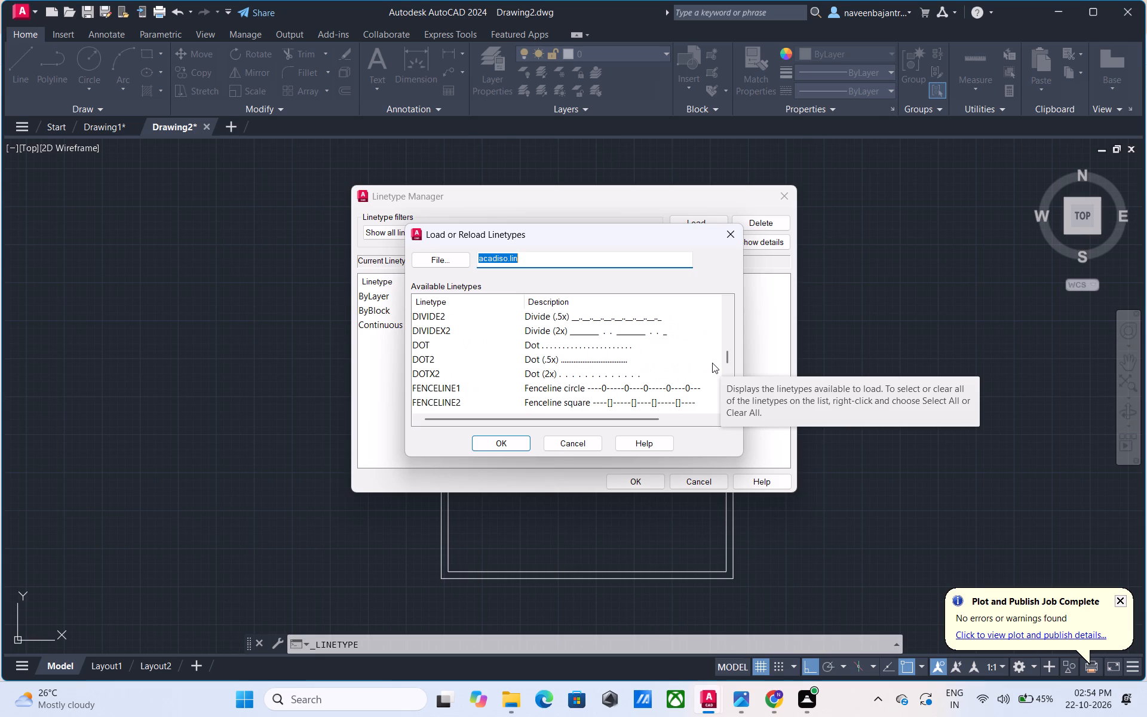
scroll(712, 363, "up", 1)
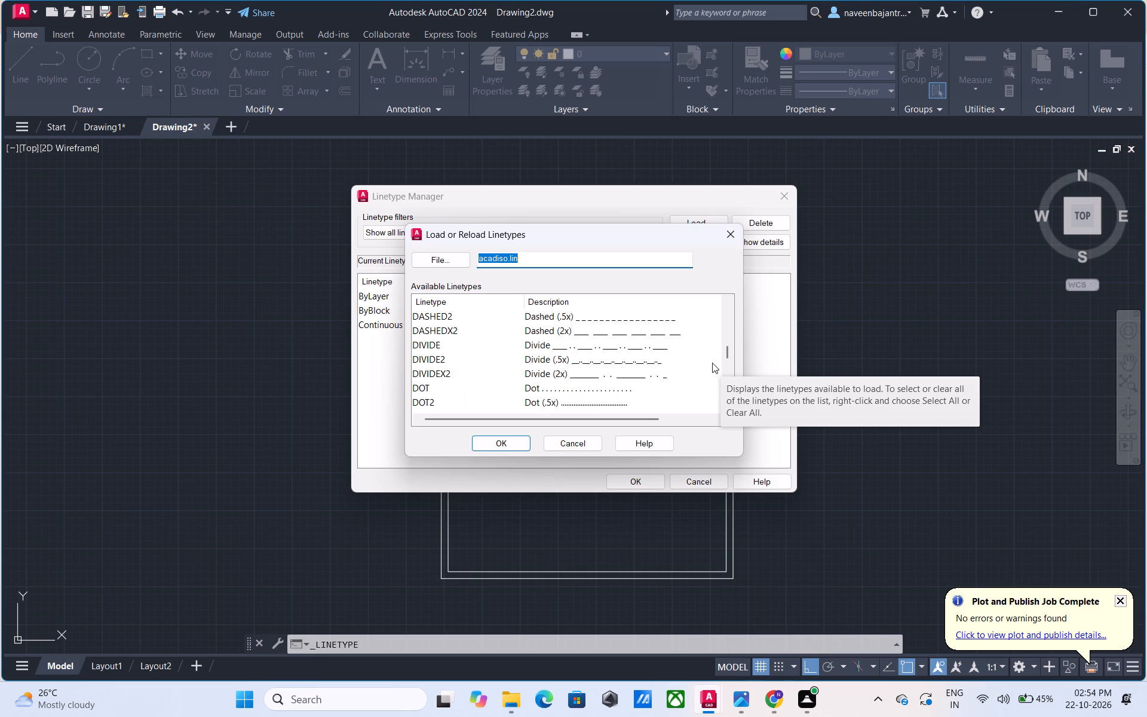
scroll(712, 363, "up", 1)
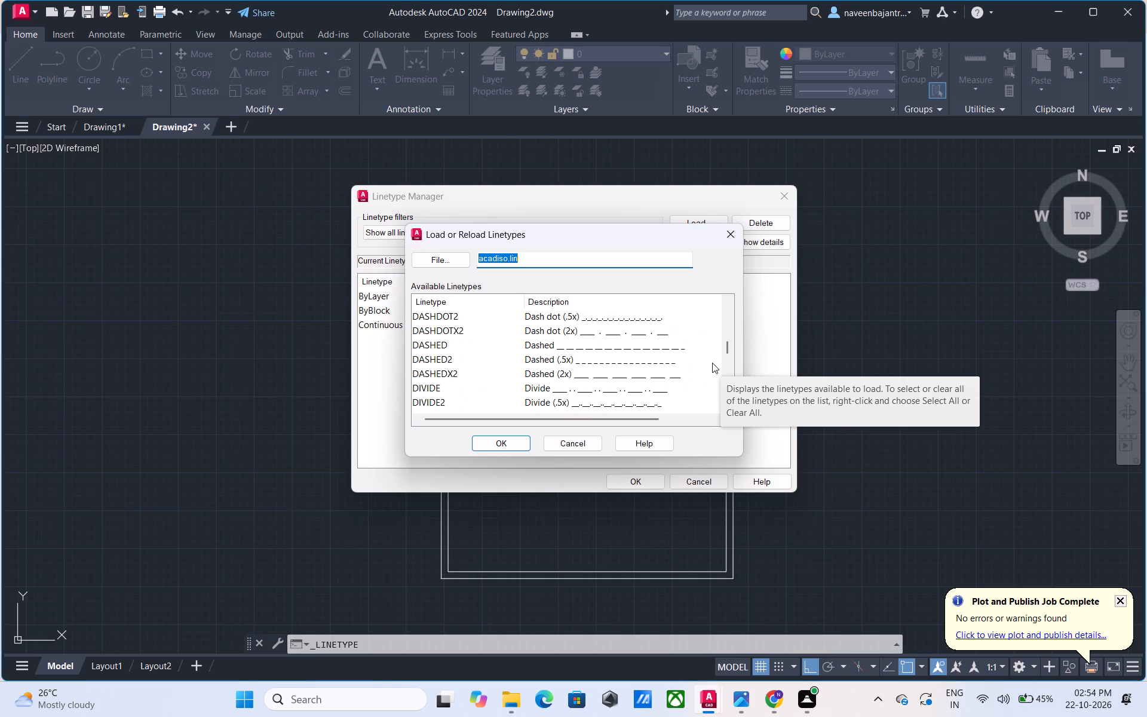
scroll(712, 363, "up", 1)
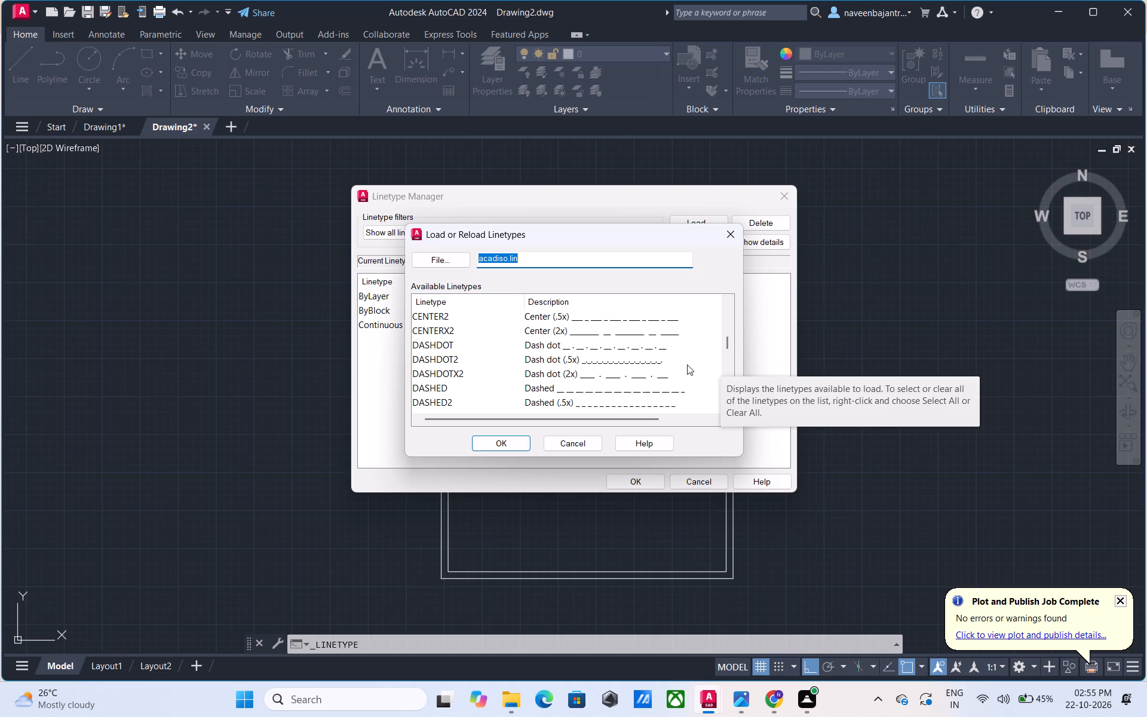
scroll(687, 364, "up", 1)
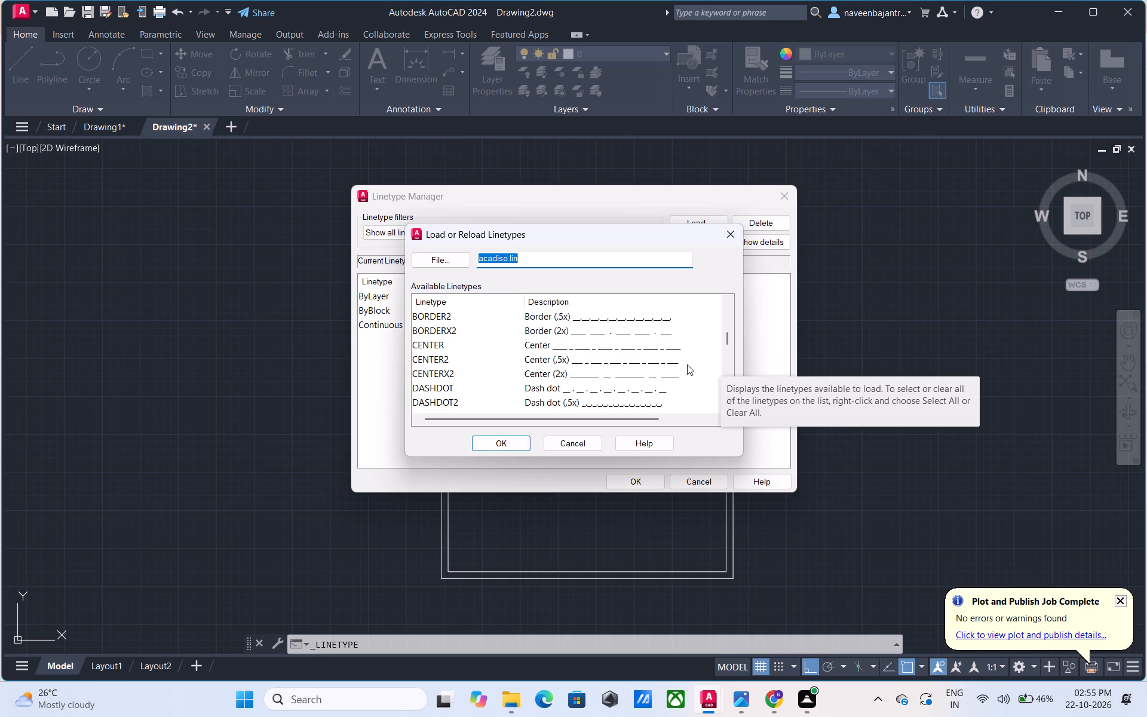
scroll(687, 364, "up", 1)
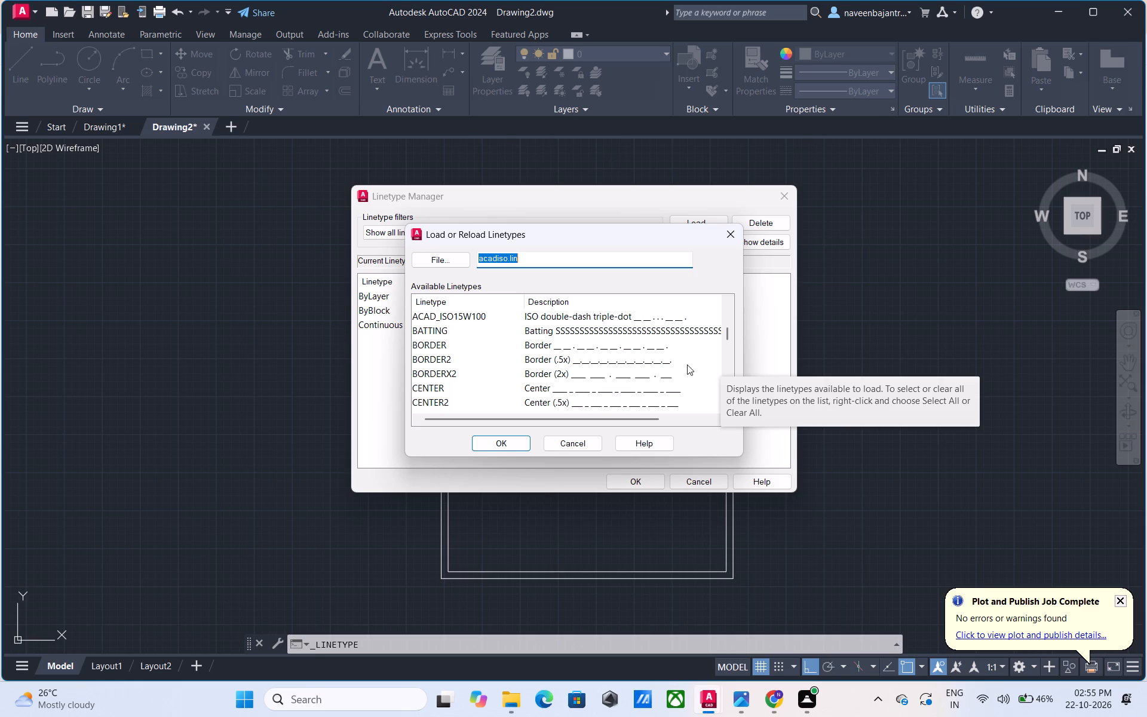
Look through the loadable linetypes in acadiso.lin, comparing the ISO, border, center, dashed, hidden and JIS patterns, and leave without loading any.
scroll(687, 364, "up", 1)
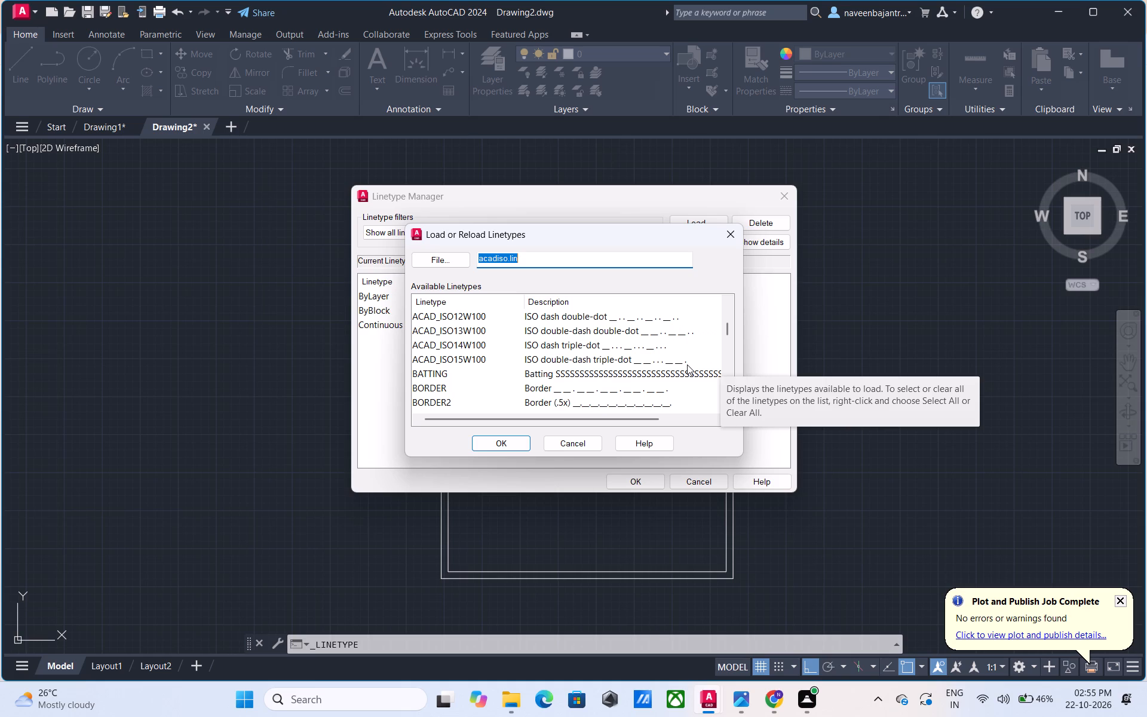
scroll(687, 364, "up", 2)
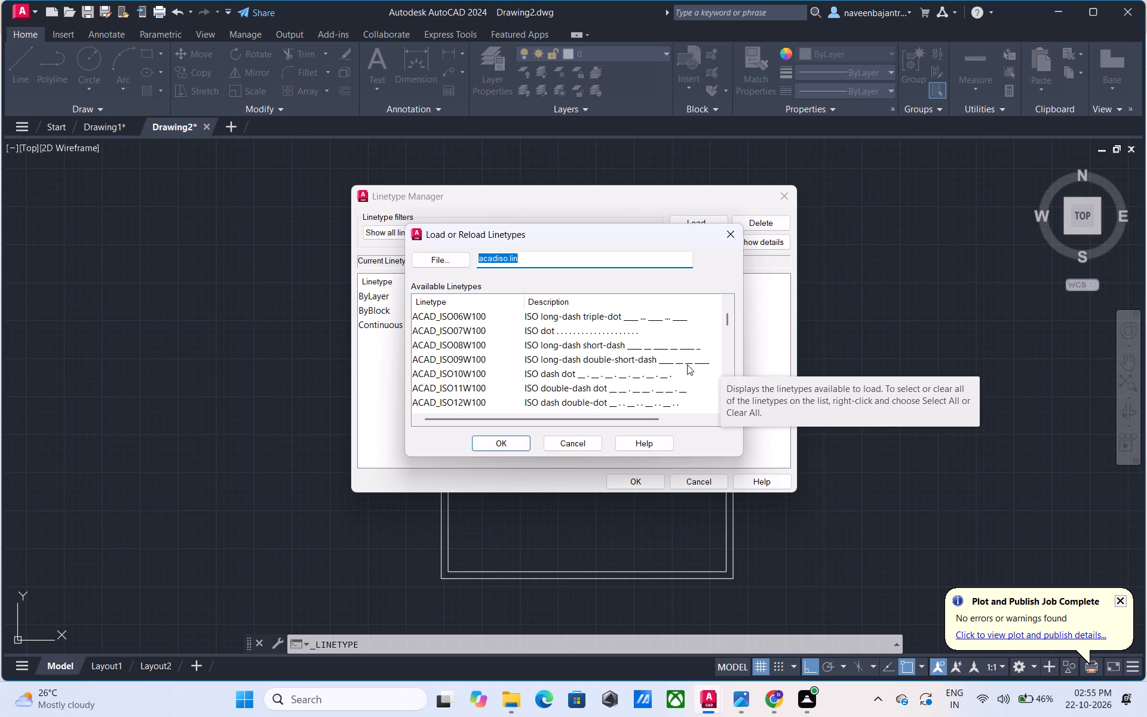
scroll(687, 364, "down", 2)
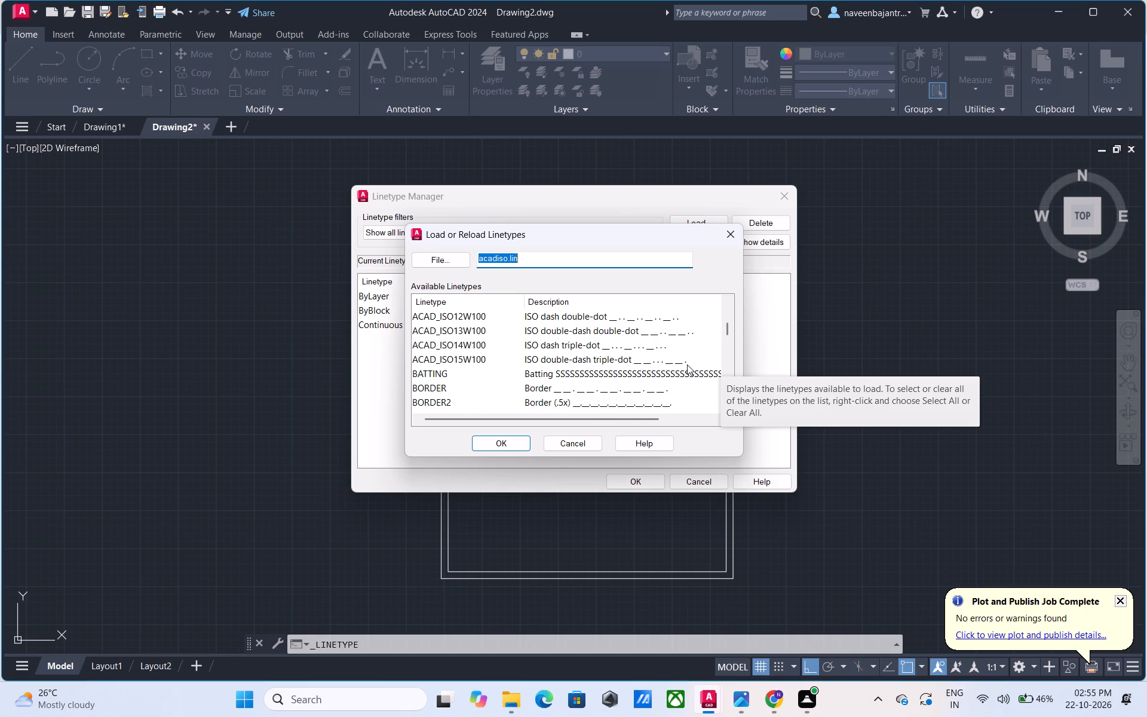
scroll(687, 364, "down", 1)
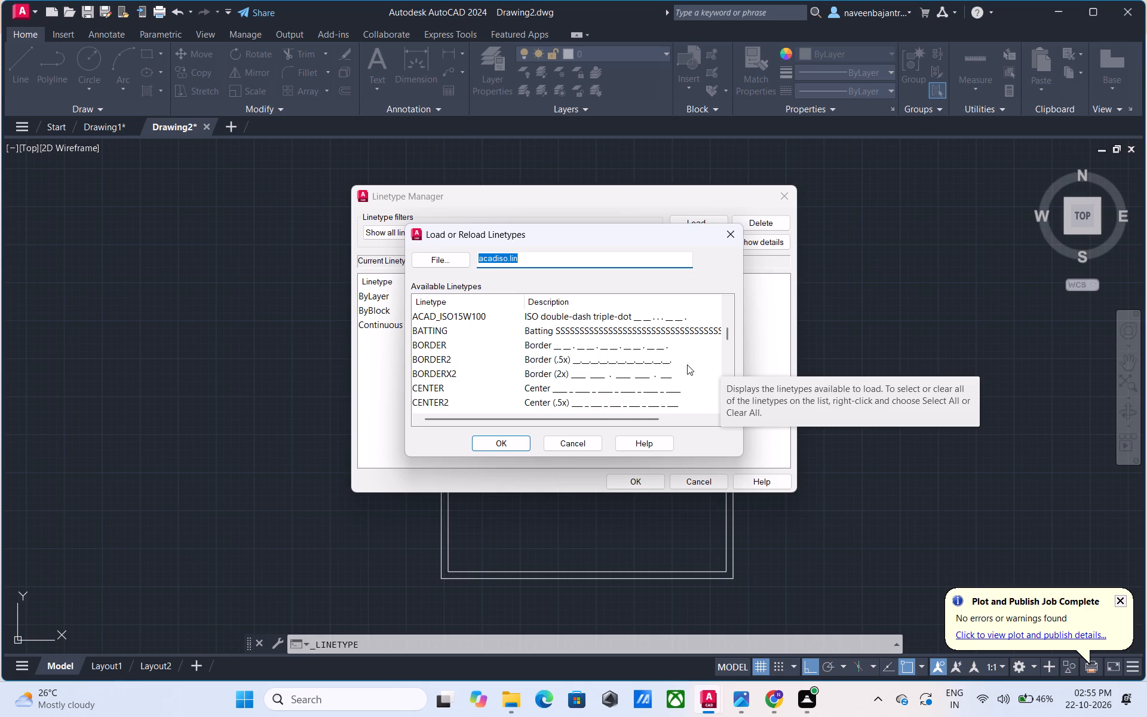
scroll(687, 364, "down", 1)
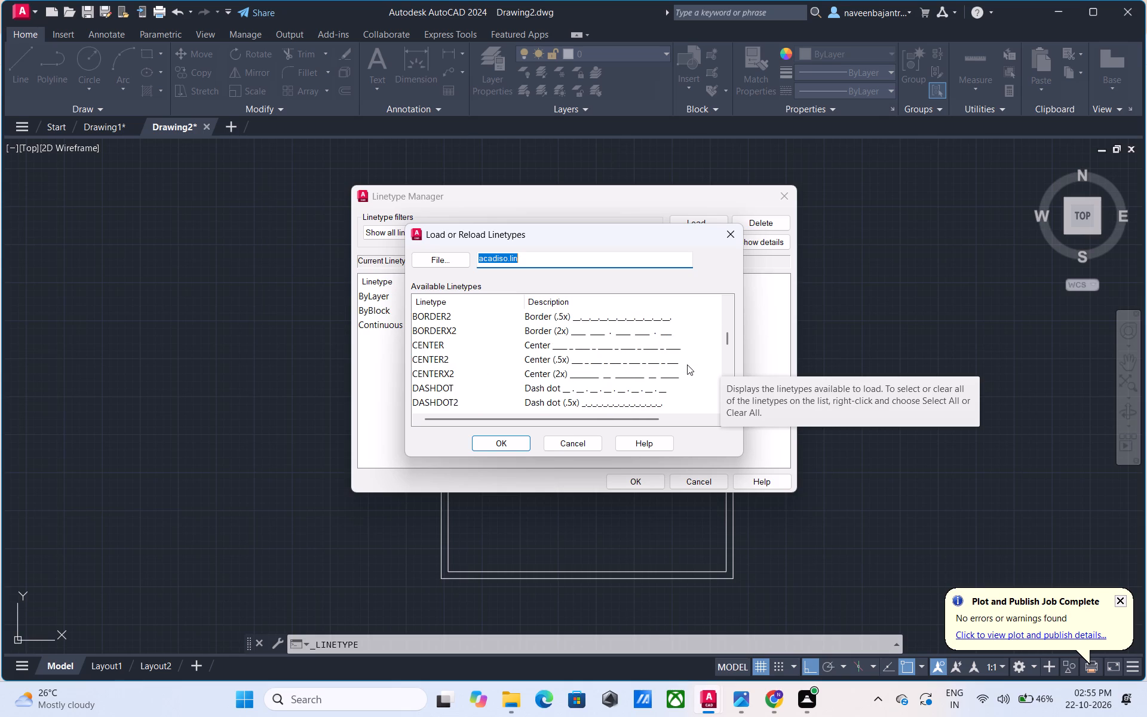
scroll(687, 364, "down", 1)
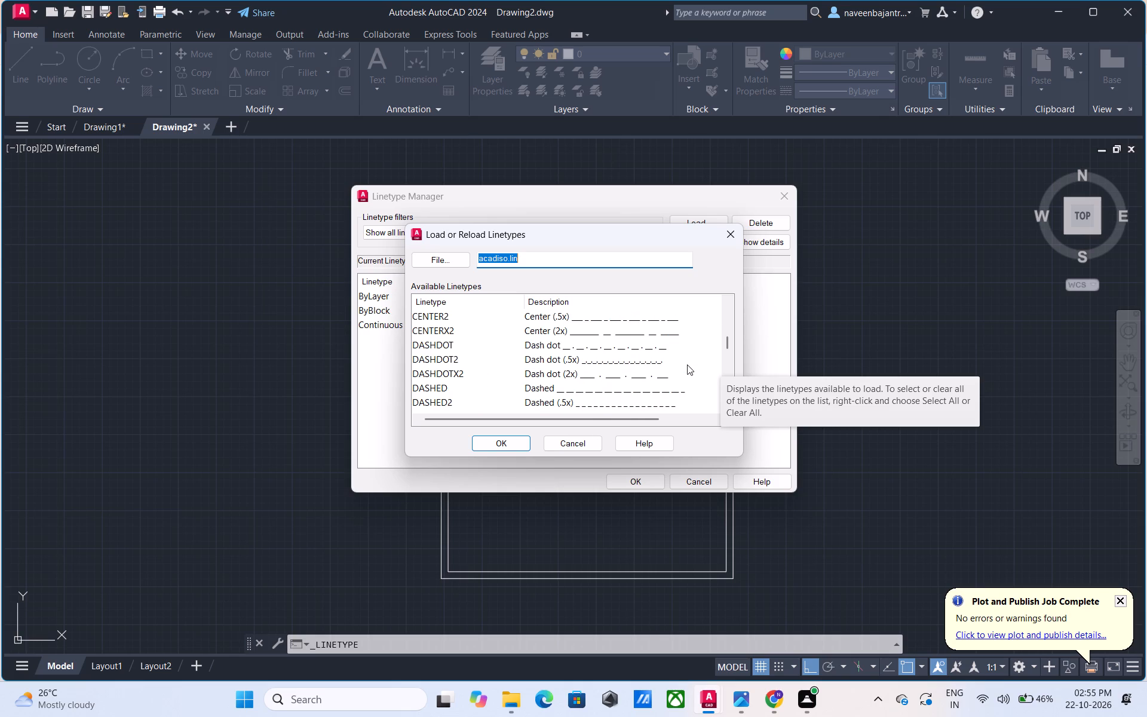
scroll(687, 364, "down", 1)
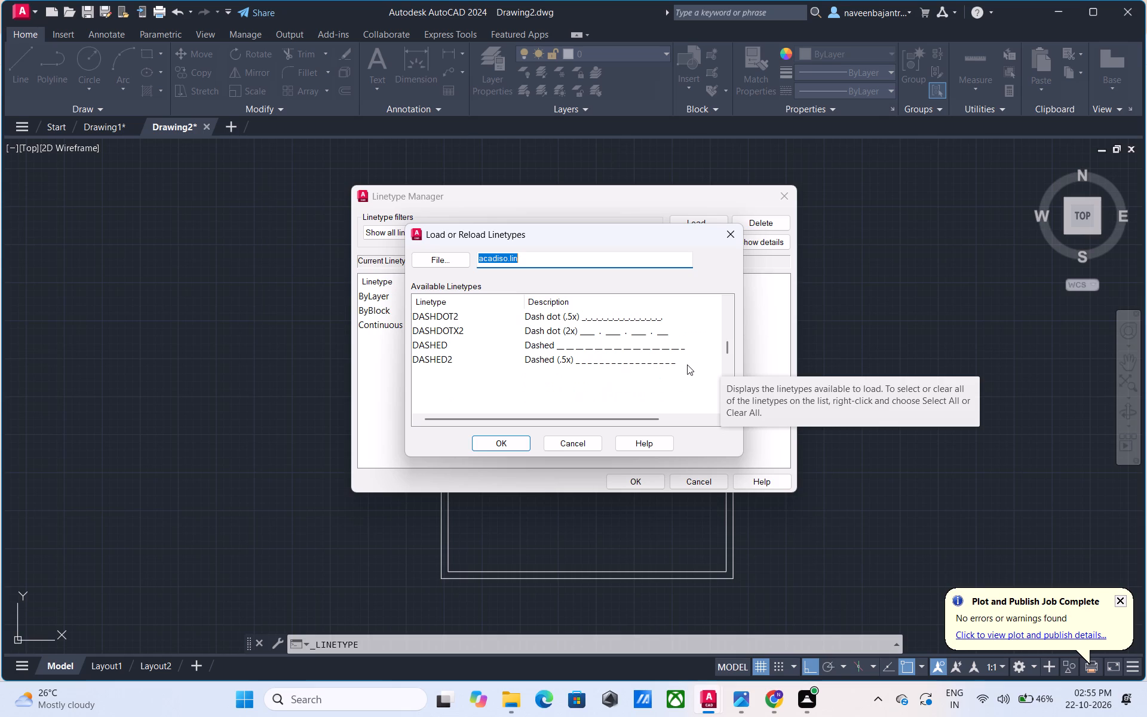
scroll(687, 364, "down", 1)
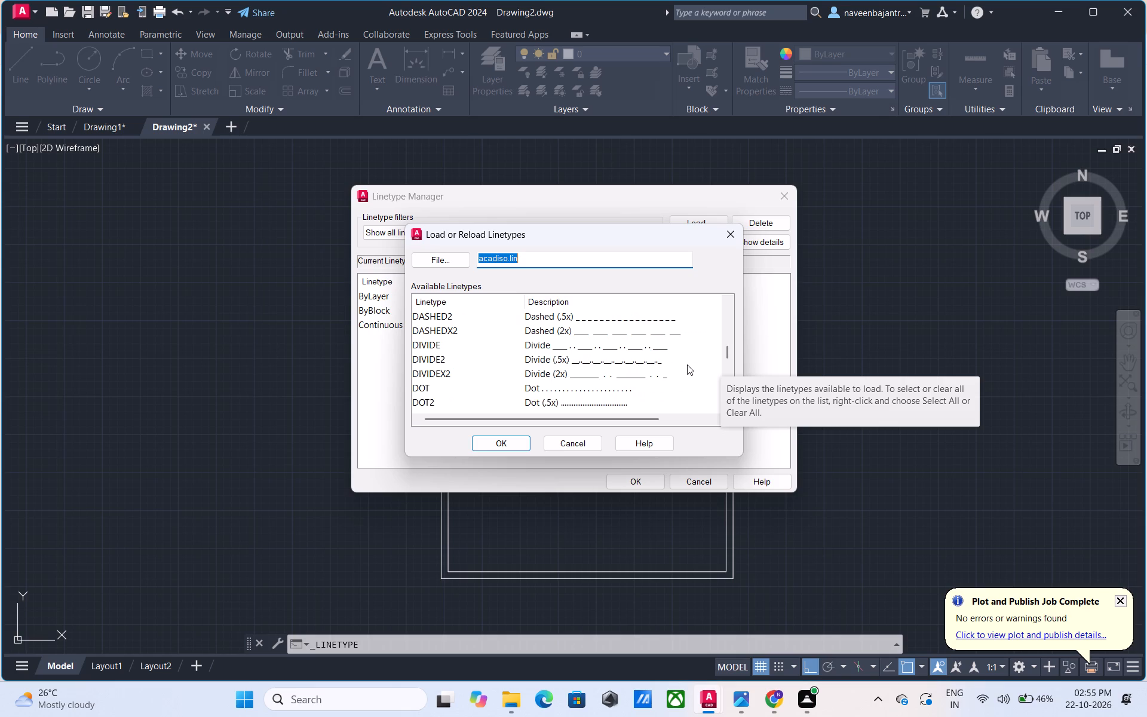
scroll(687, 364, "down", 2)
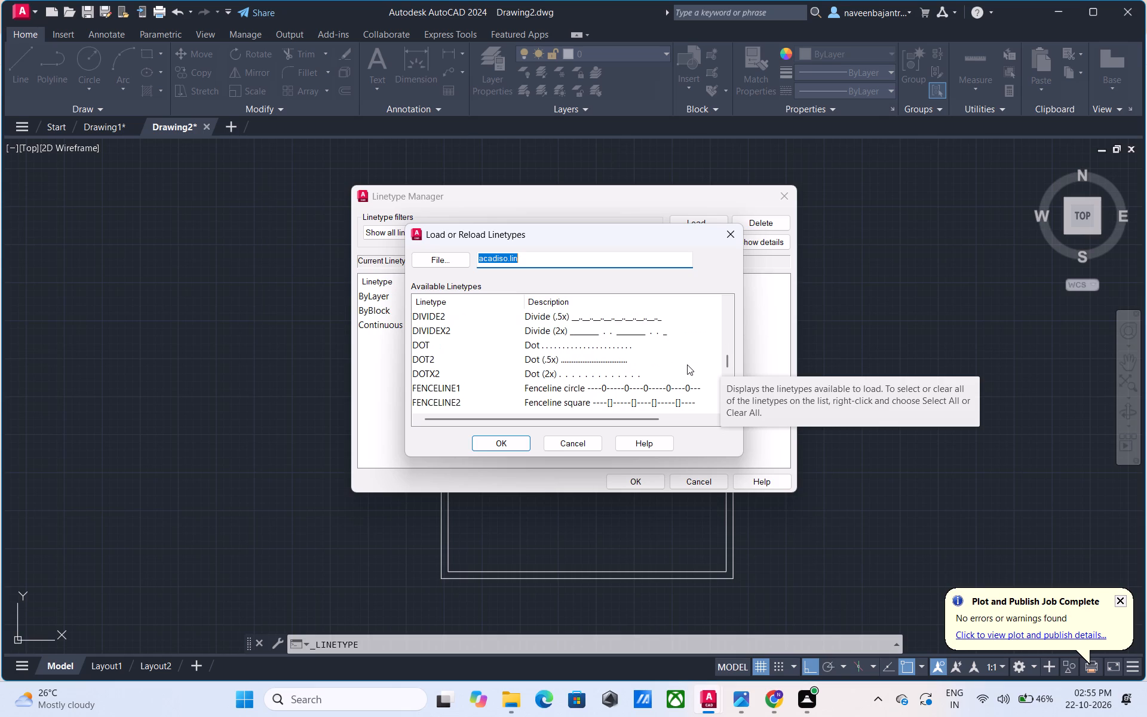
scroll(687, 364, "down", 1)
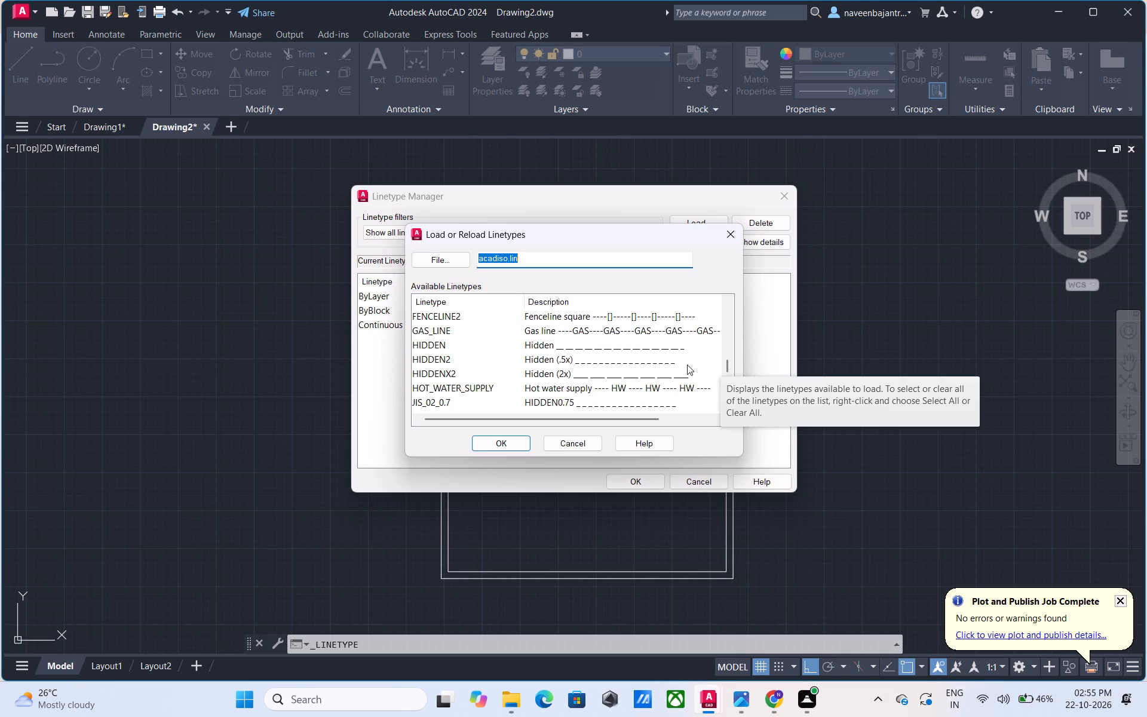
scroll(687, 364, "down", 2)
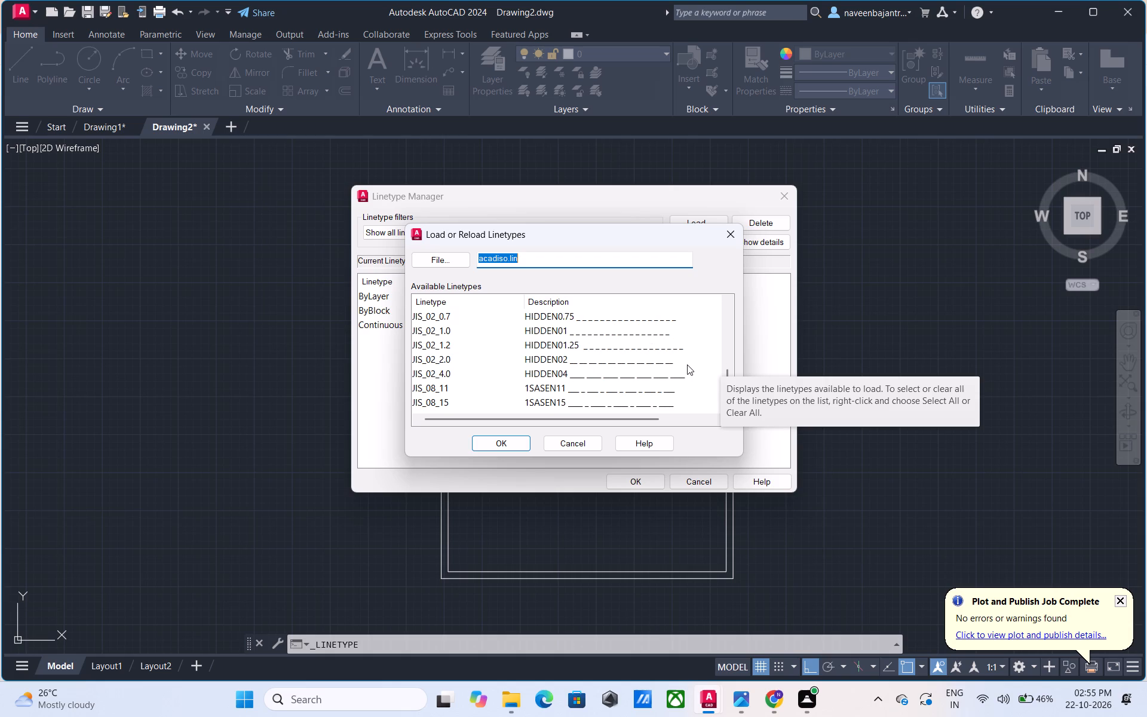
left_click(581, 445)
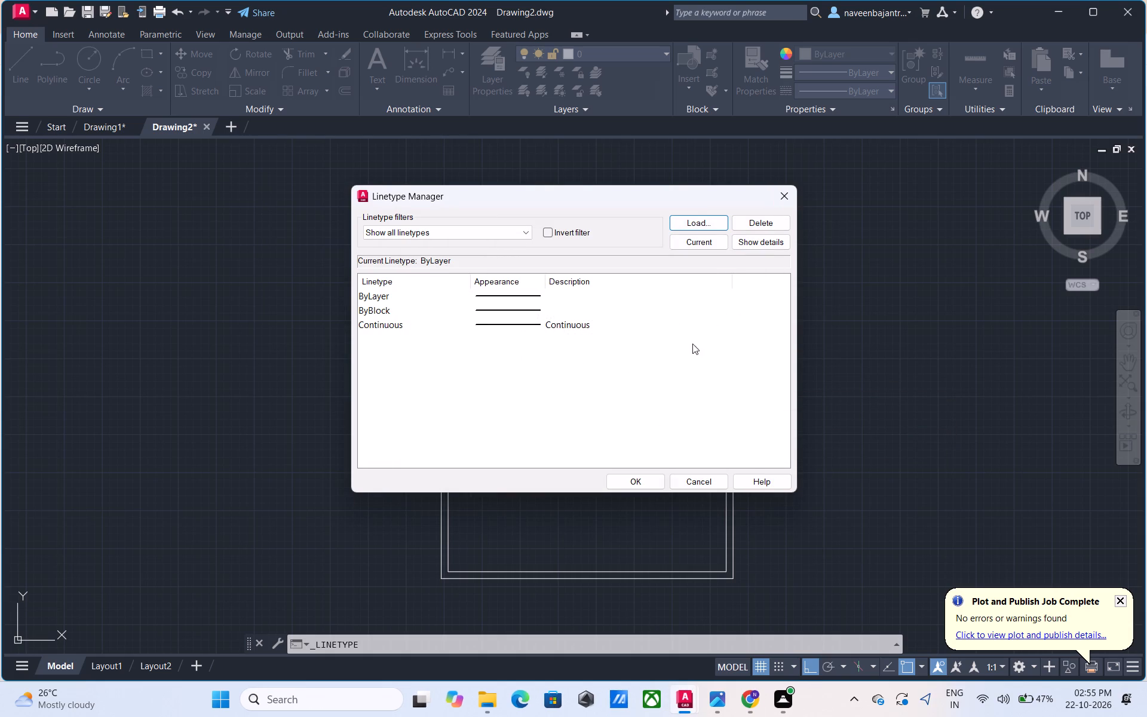
Load the ACAD_ISO02W100 (ISO dash) linetype from acadiso.lin and close the Linetype Manager.
left_click(689, 226)
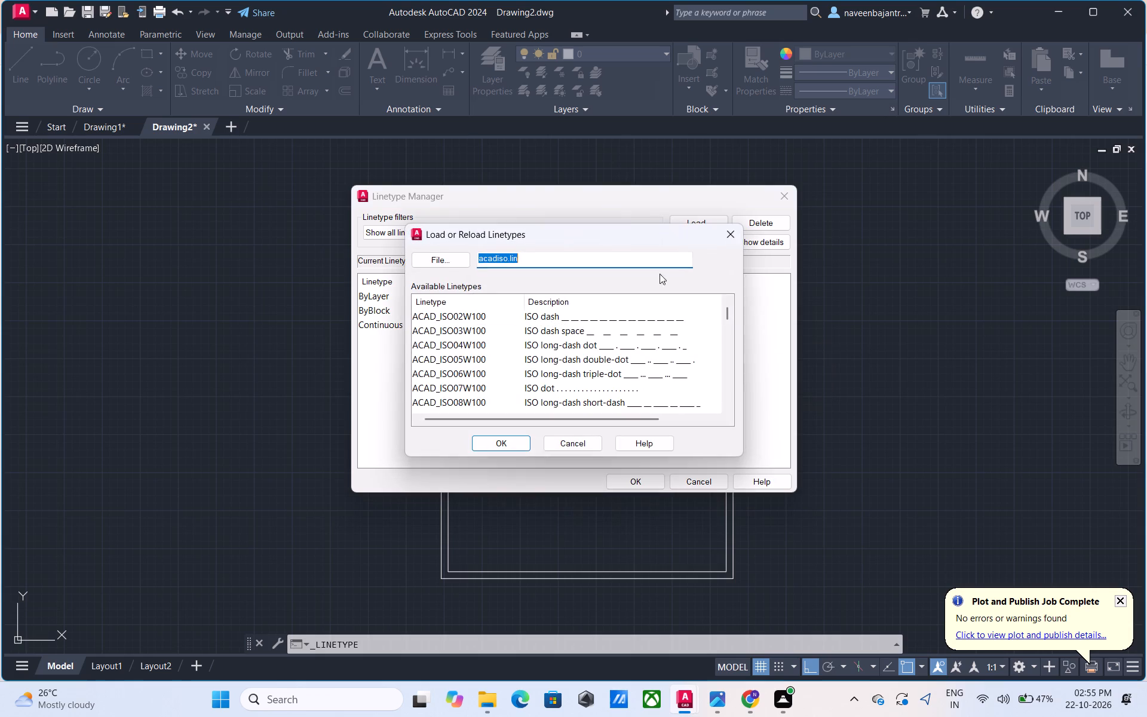
left_click(625, 318)
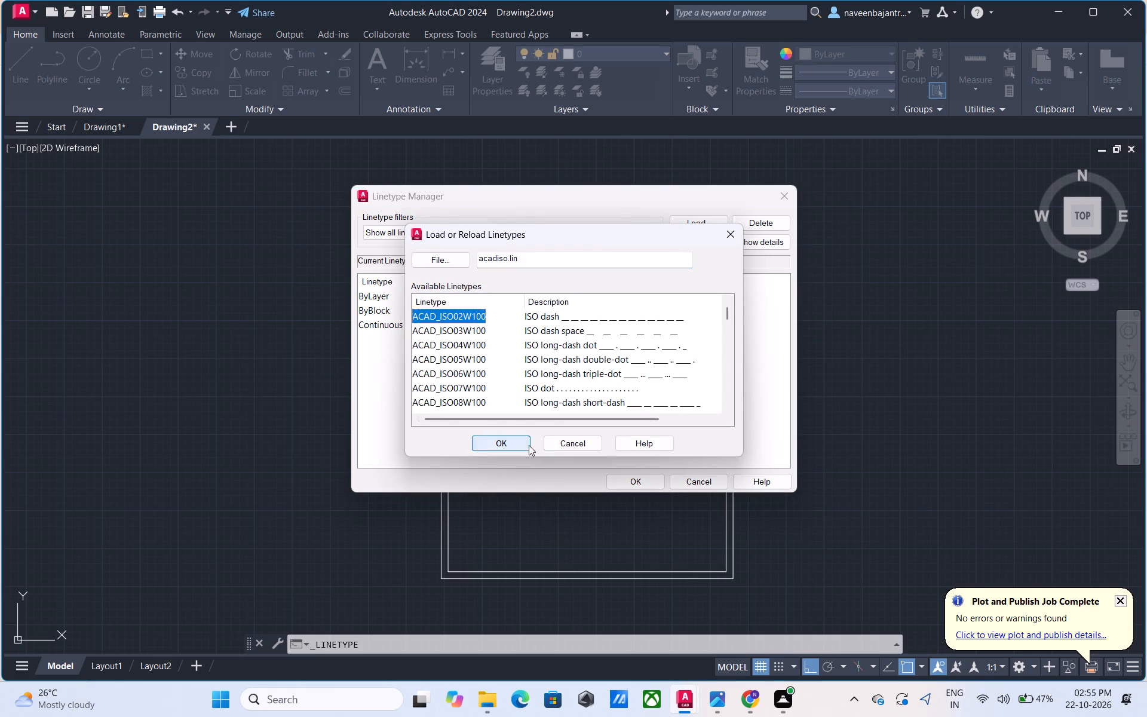
left_click(529, 445)
left_click(634, 481)
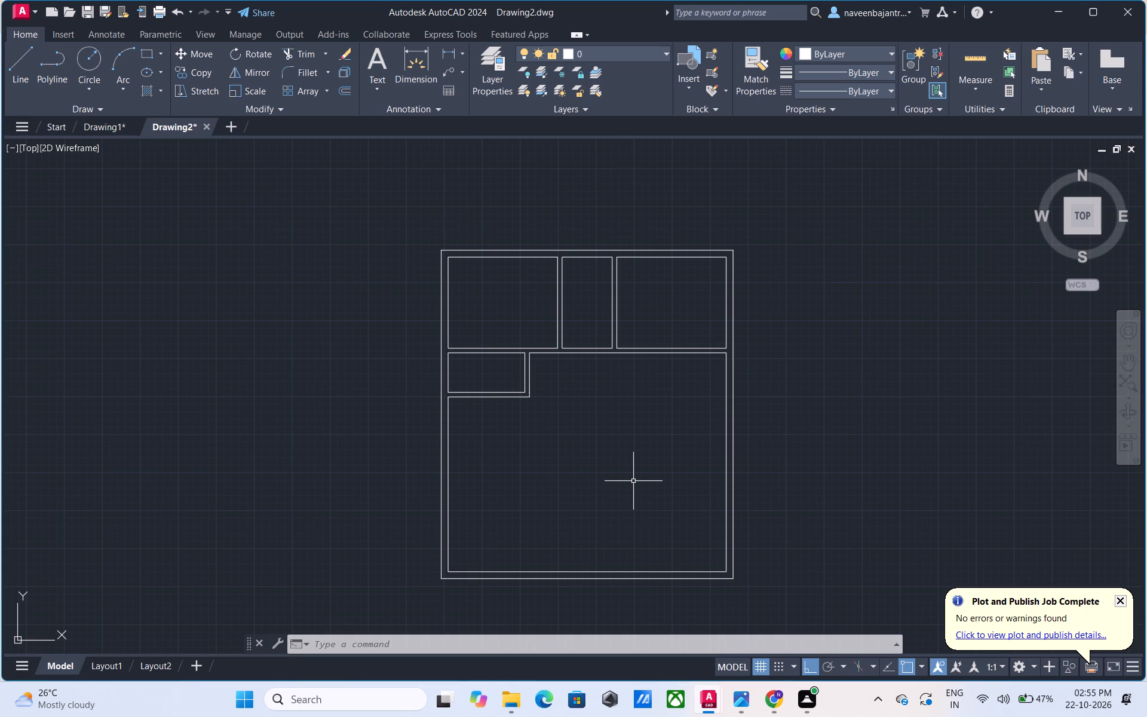
key("Escape")
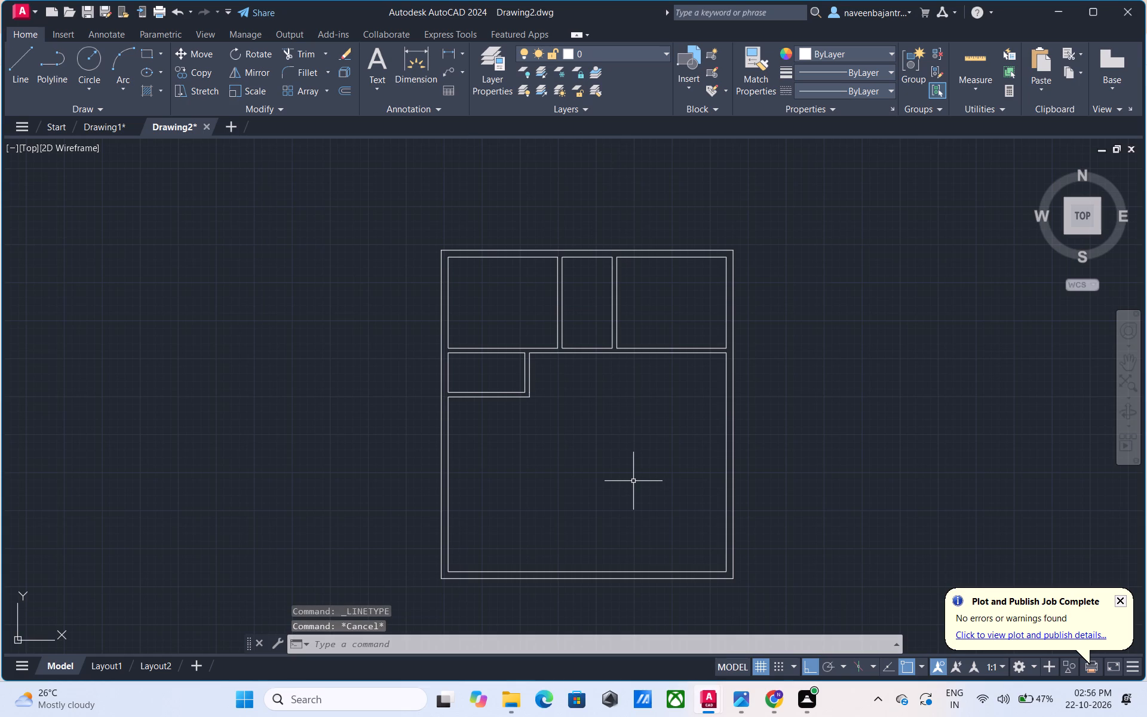
key("Escape")
Offset the inner face of the bottom exterior wall 12'9" upward into the plan.
type("O")
key("space")
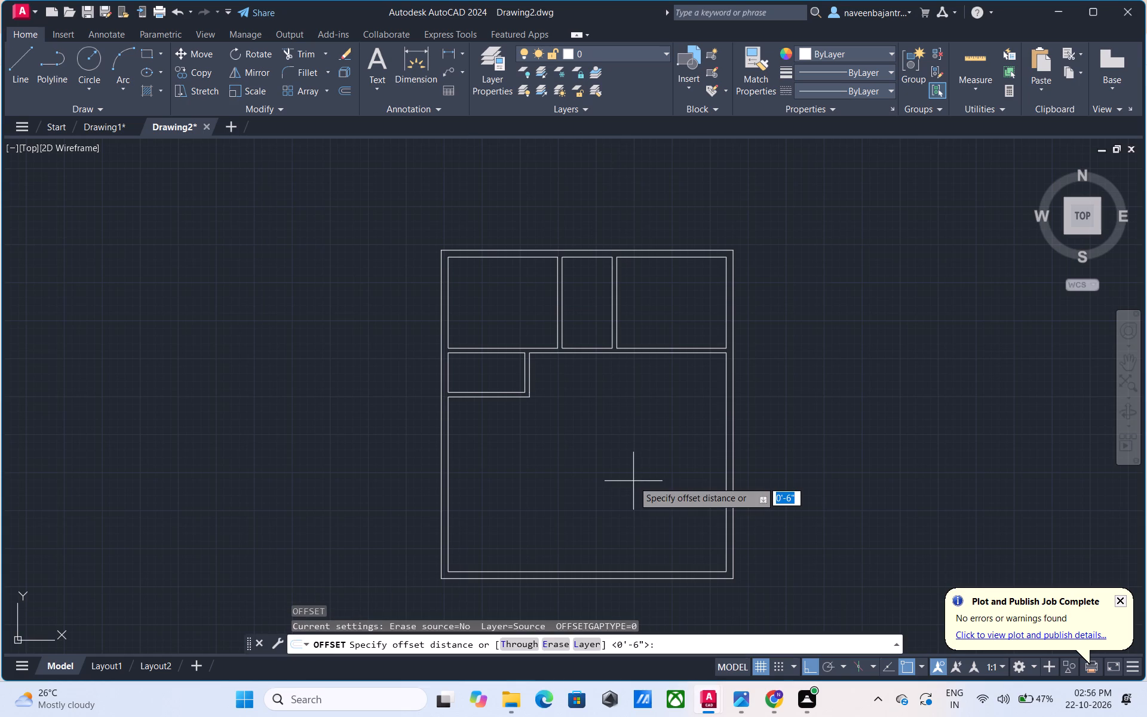
type("12'")
key("9")
key("shift+quotedbl")
key("Return")
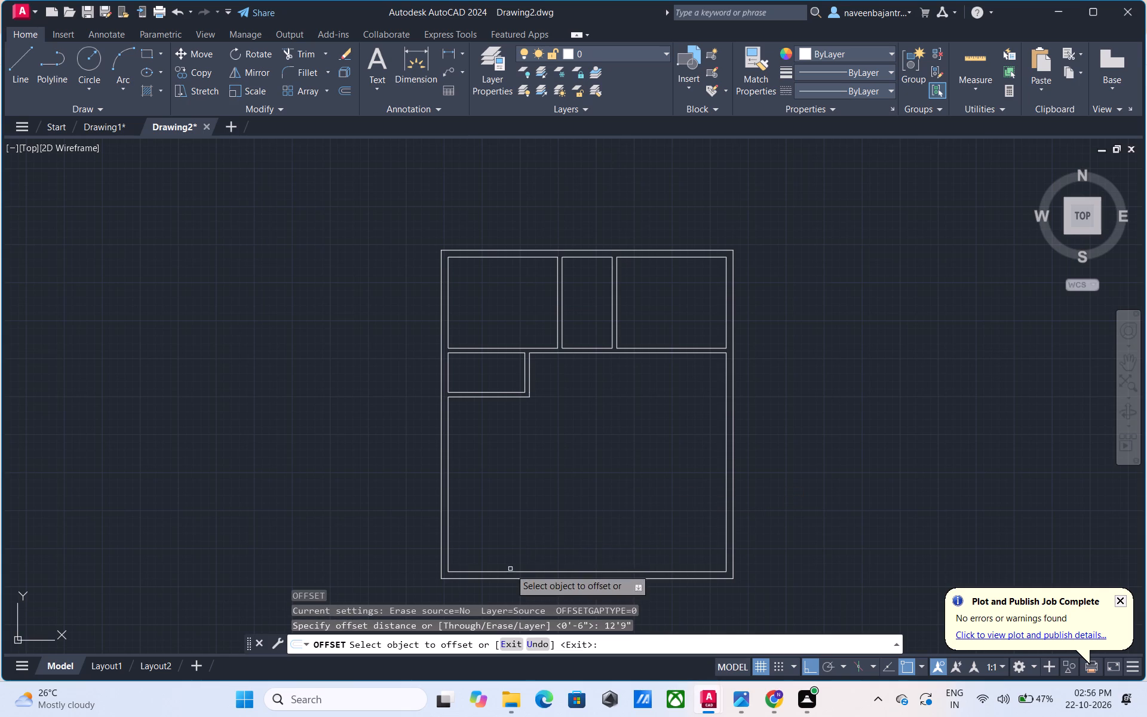
left_click(510, 571)
left_click(528, 522)
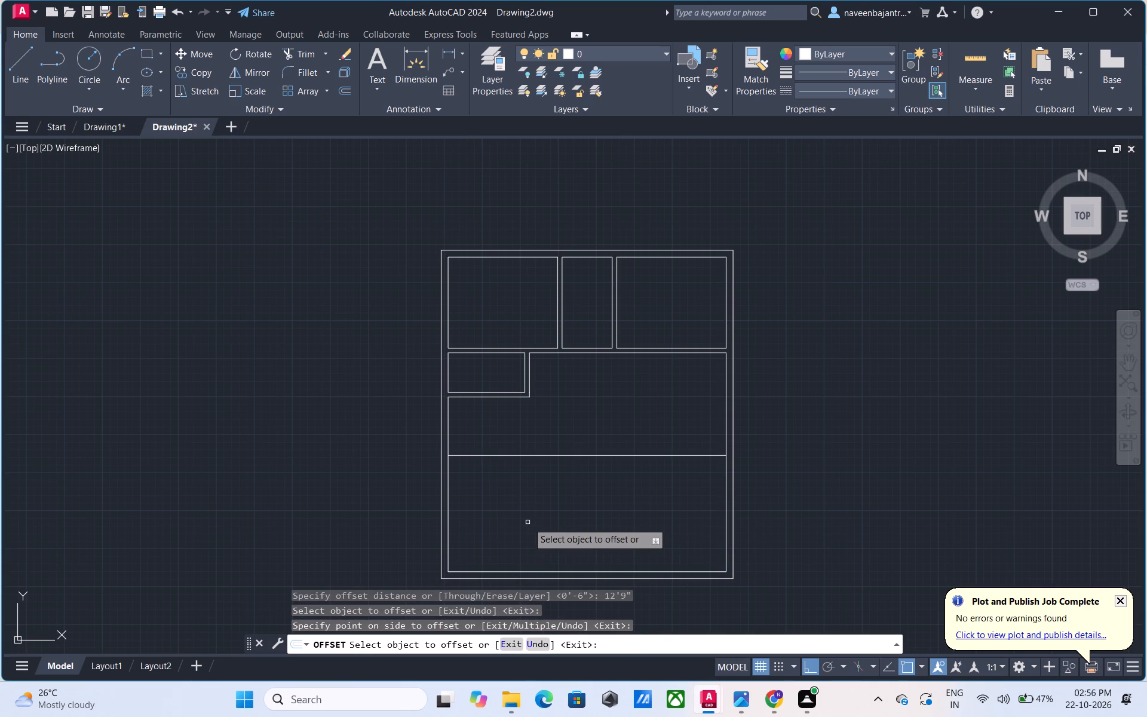
key("Escape")
key("Escape")
Offset the new horizontal line 6" upward to form the lower partition's thickness.
type("O 6")
key("shift+quotedbl")
key("Return")
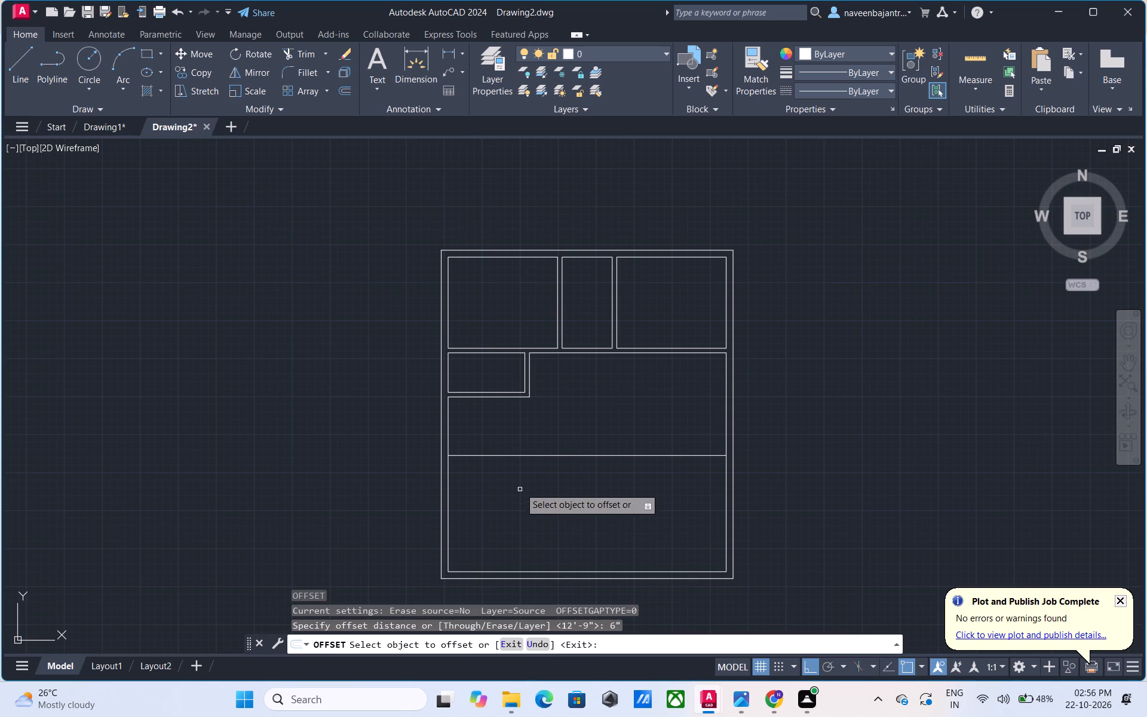
left_click(524, 455)
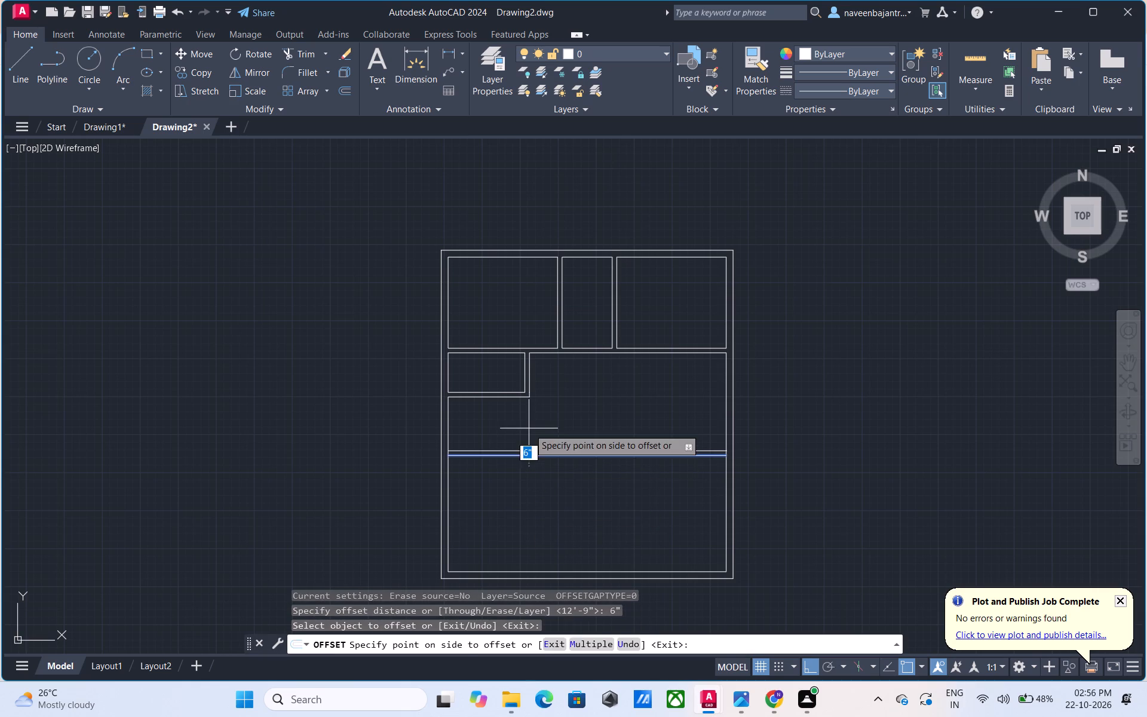
left_click(529, 428)
key("Escape")
Trim the left exterior wall's inner face between the two lines of the lower horizontal partition.
type("TR")
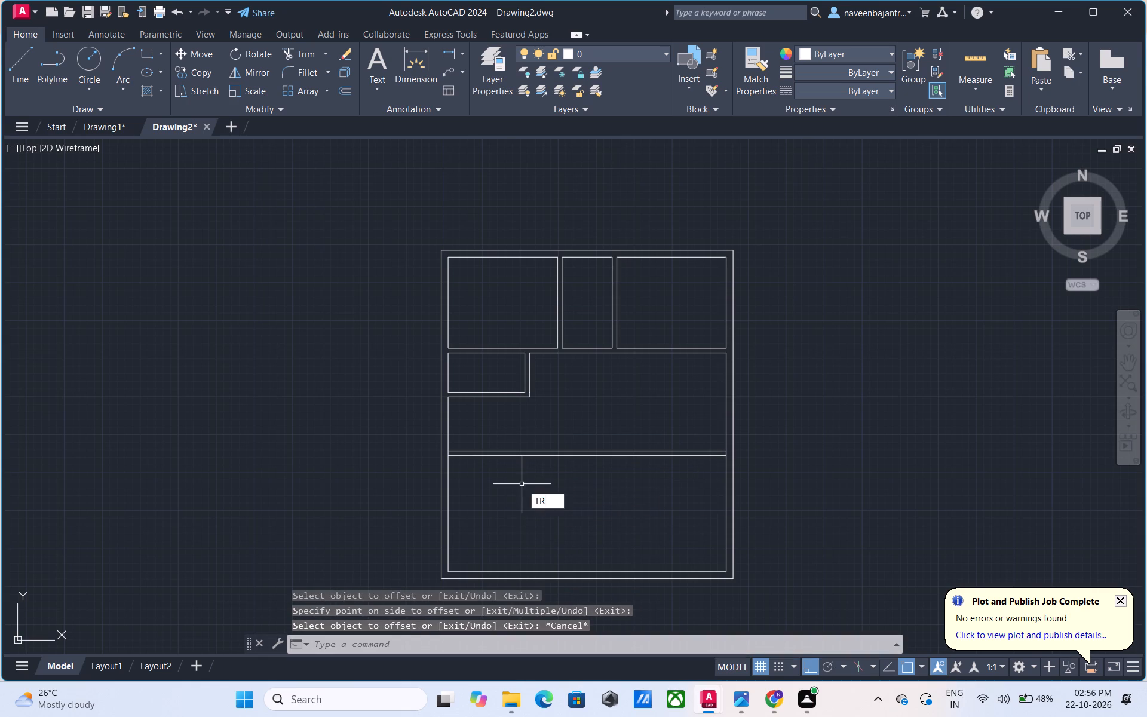
key("space")
scroll(450, 459, "up", 2)
left_click(441, 444)
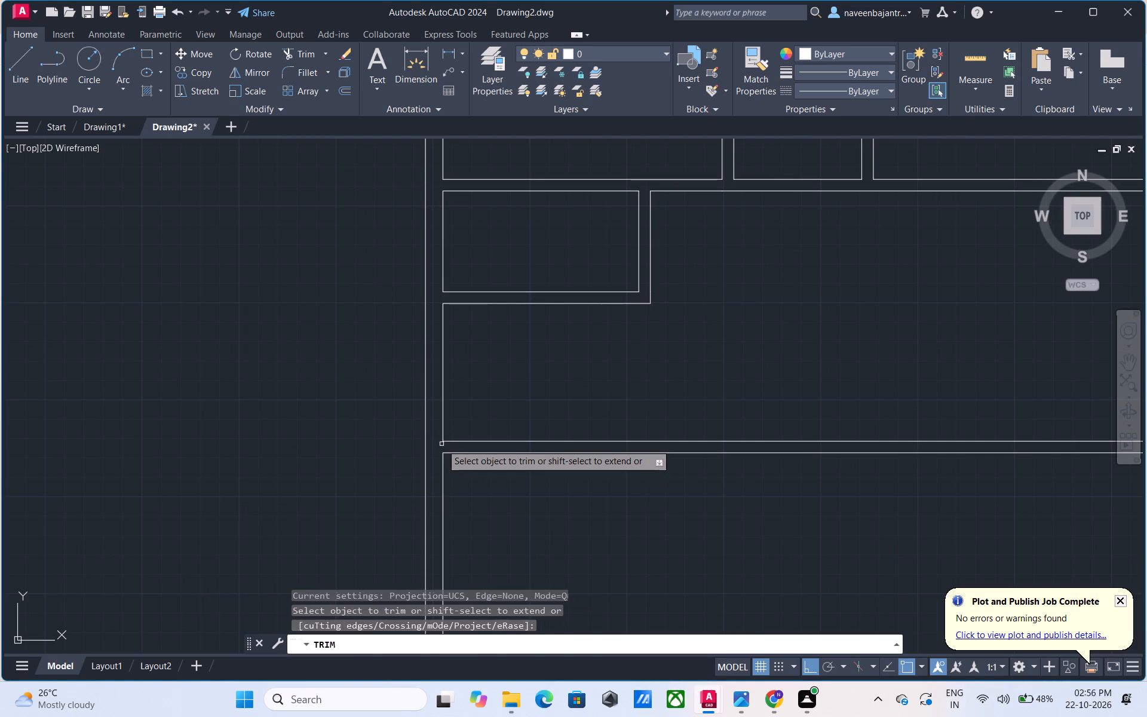
scroll(480, 473, "down", 2)
key("Escape")
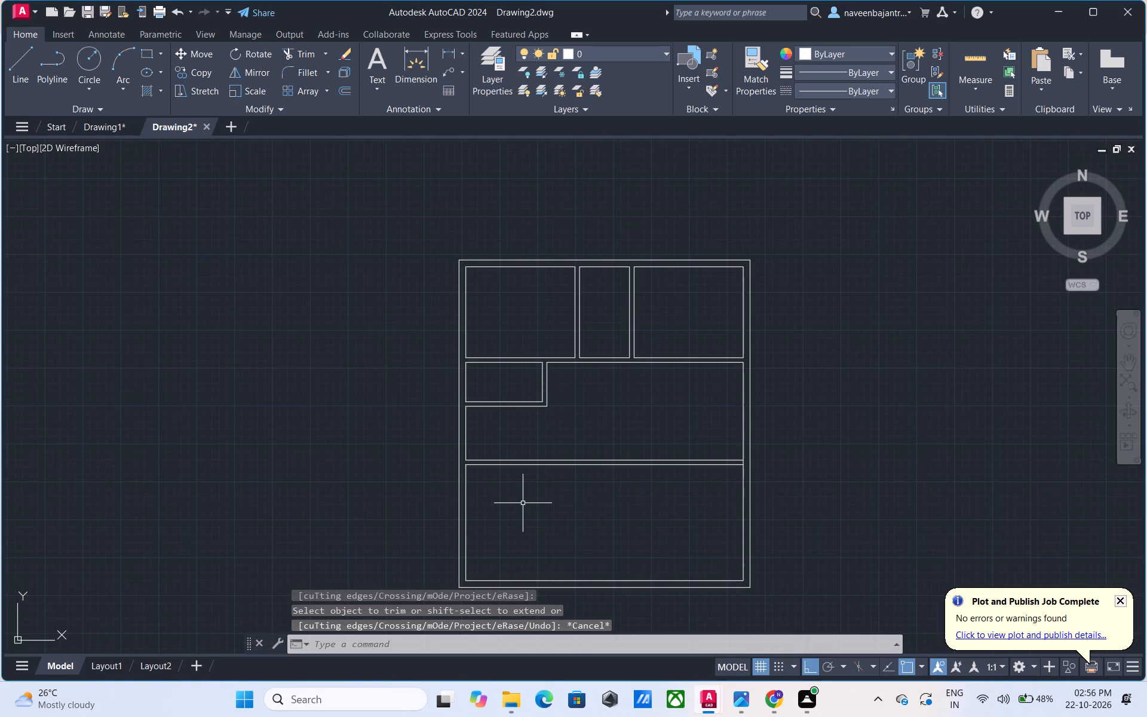
key("Escape")
Offset the left exterior wall's inner face in the bottom room 12' to the right.
type("O 12'")
key("Return")
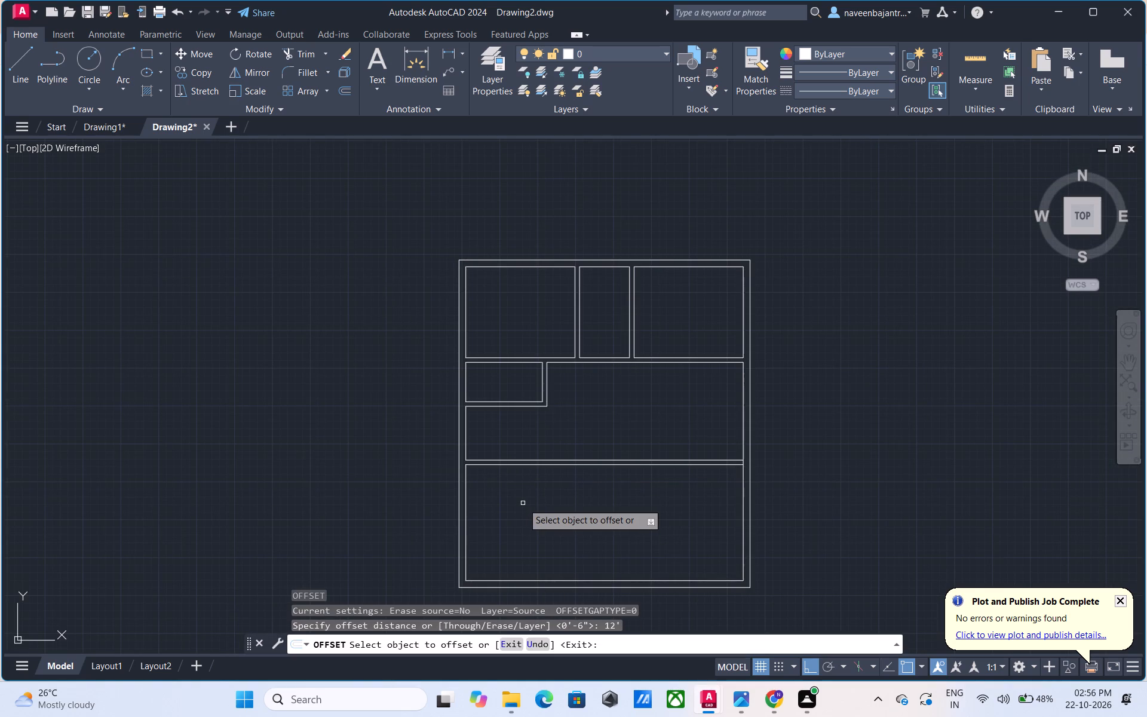
left_click(466, 523)
left_click(485, 523)
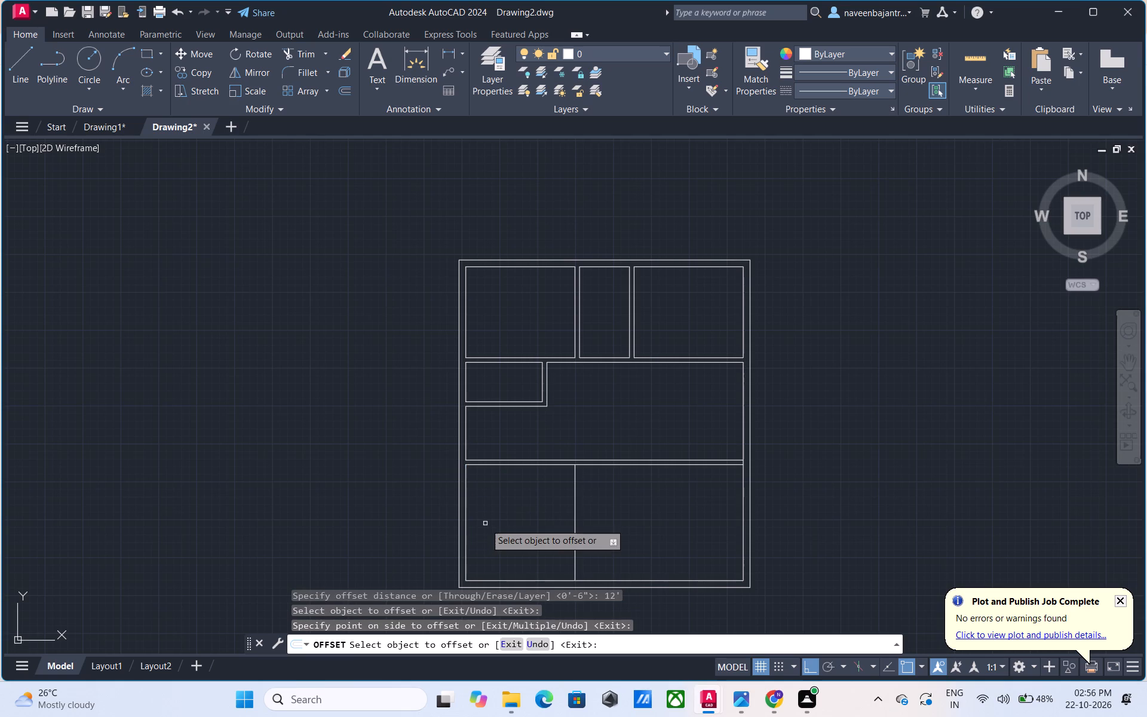
key("Escape")
Offset the new vertical line in the bottom room 6" to the right to form a vertical partition.
type("O")
key("space")
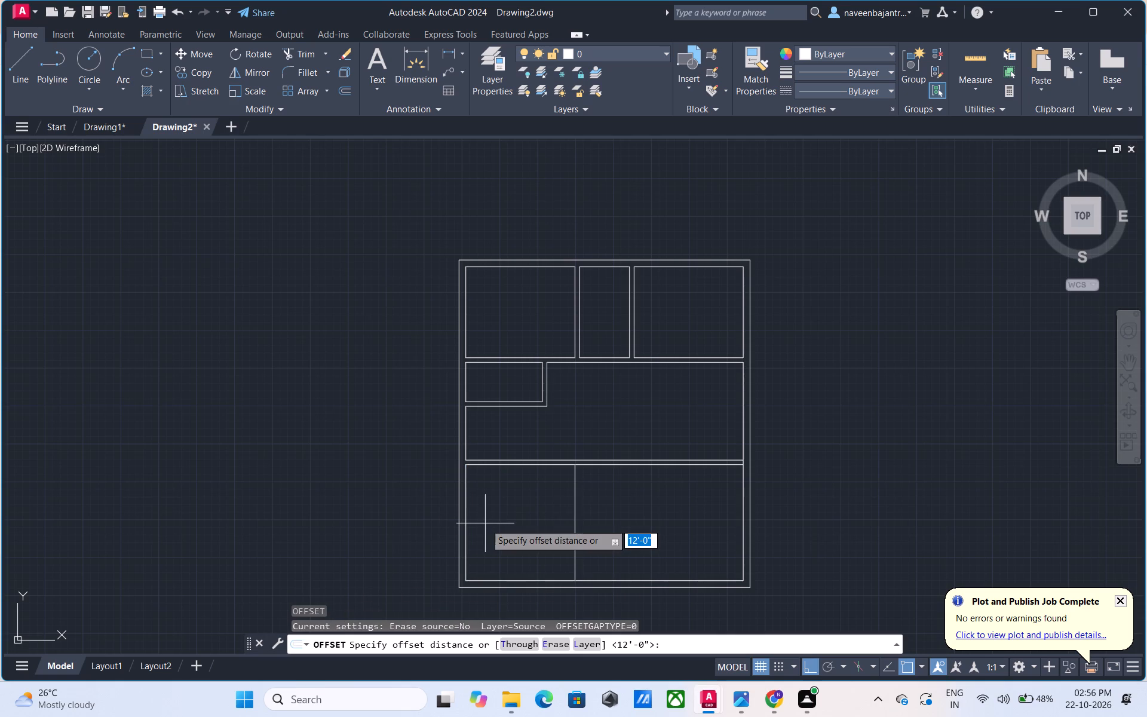
key("6")
key("shift+quotedbl")
key("Return")
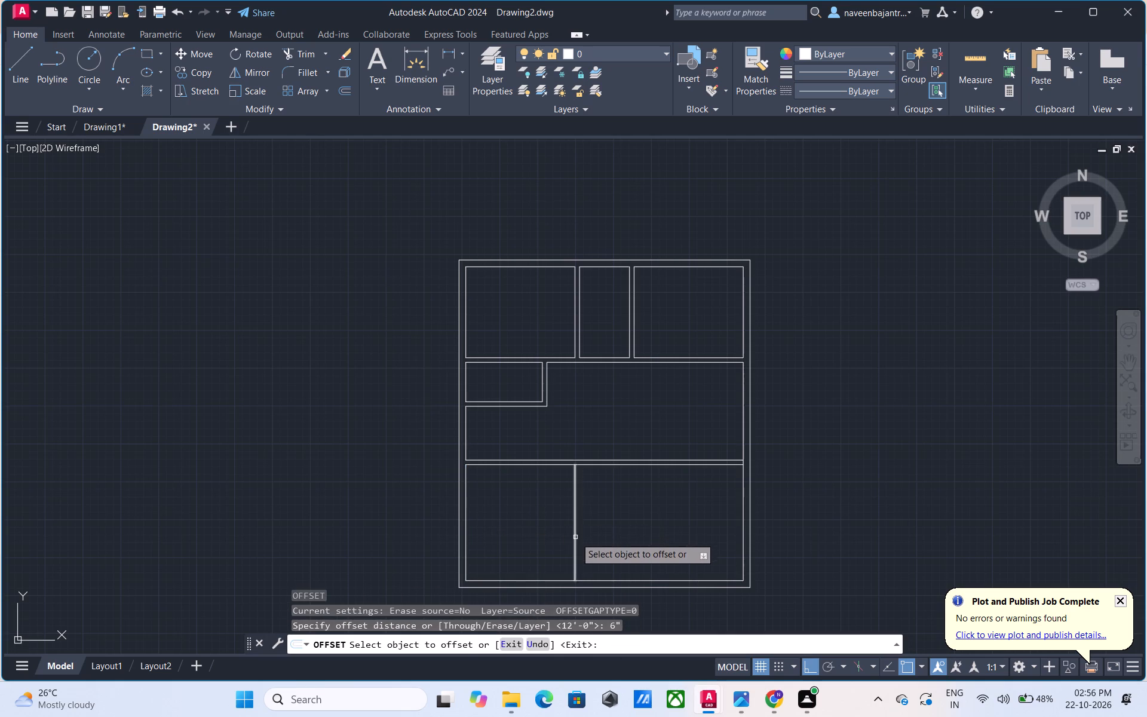
left_click(575, 537)
left_click(603, 535)
scroll(599, 520, "up", 2)
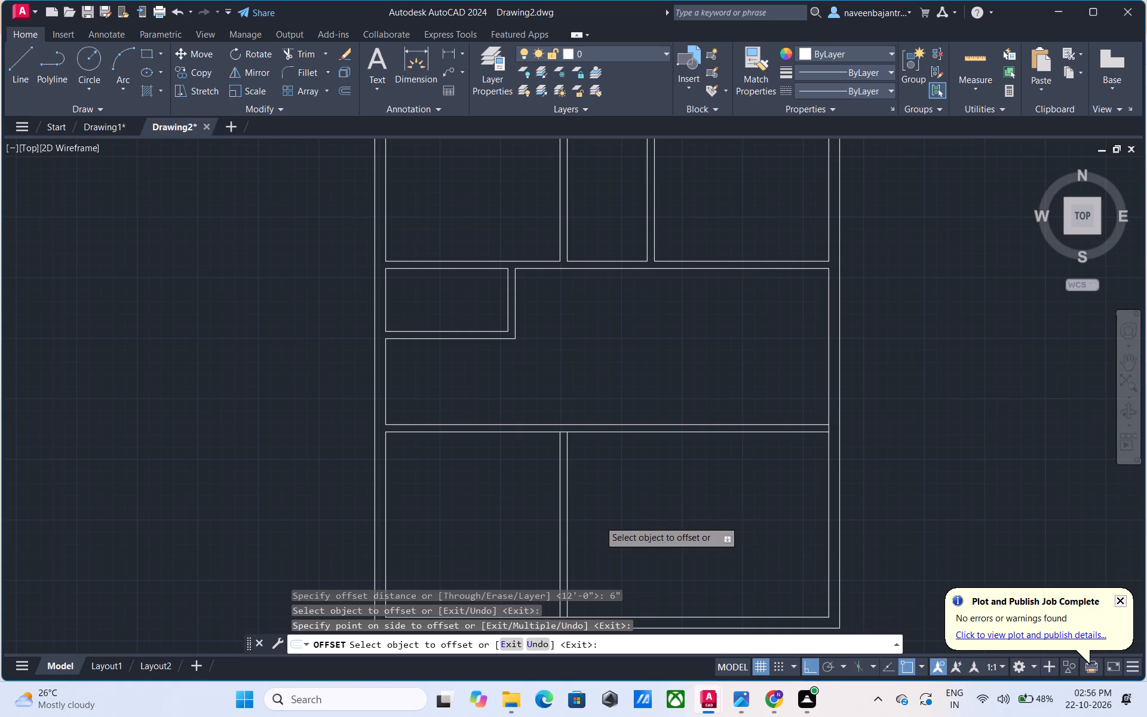
key("Escape")
Draw a short vertical line from the top of the new partition's right face up past the horizontal partition's upper face.
type("L")
key("space")
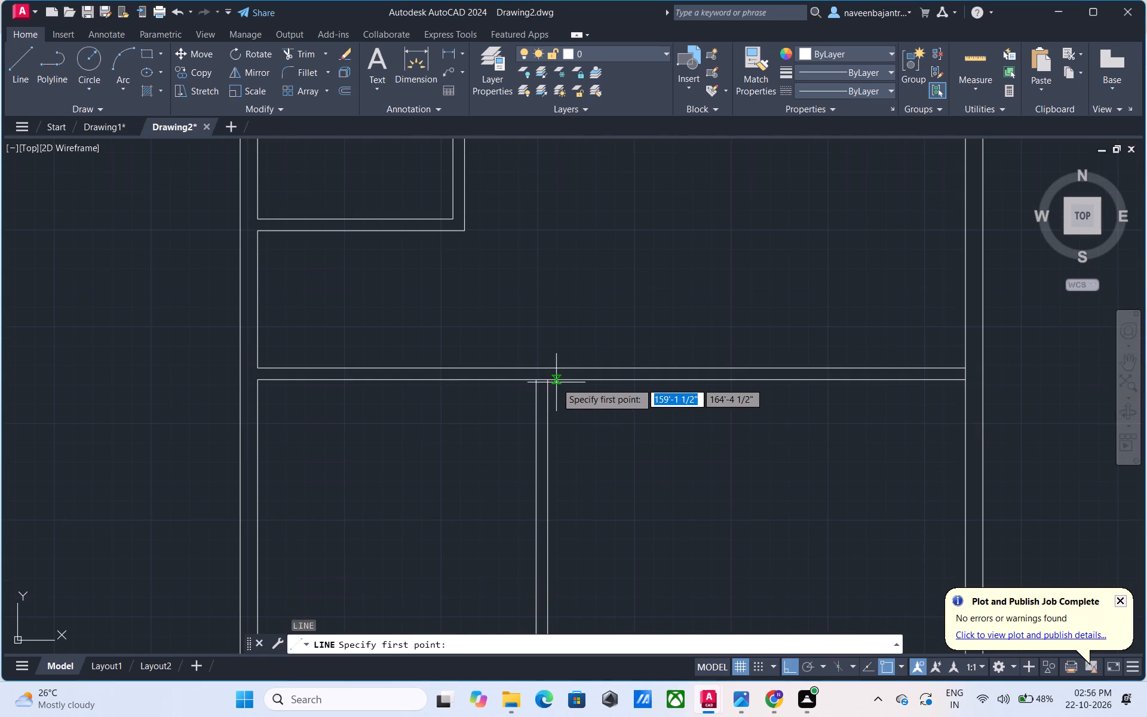
left_click(545, 381)
left_click(537, 348)
key("Escape")
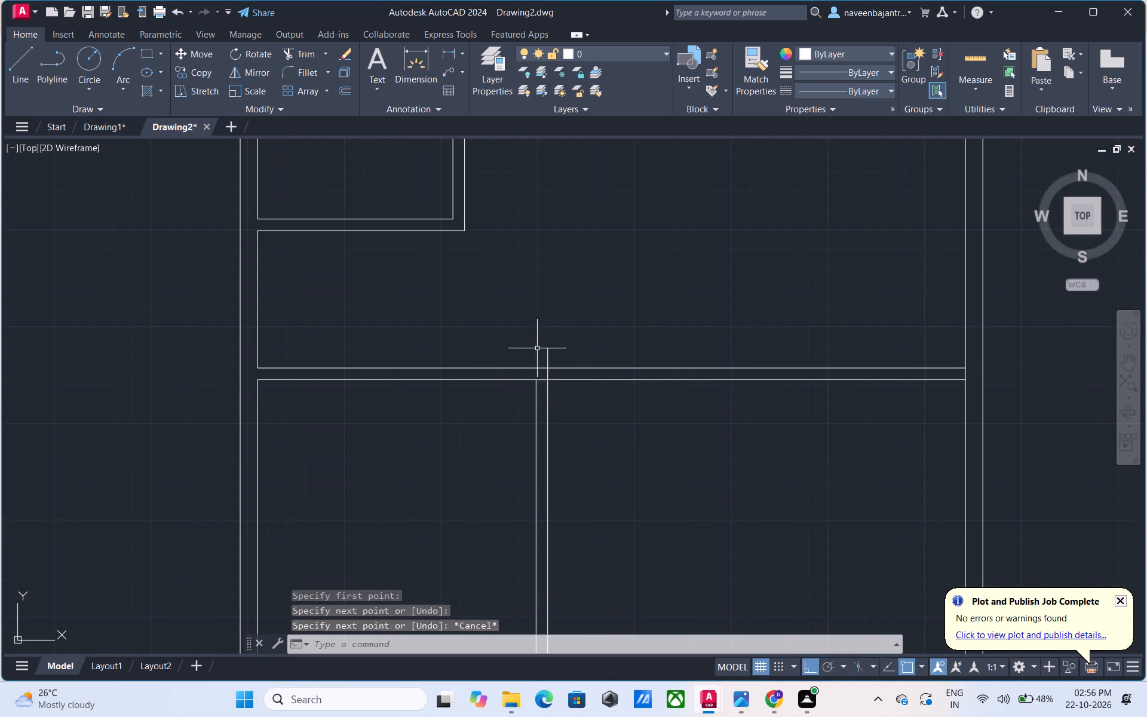
Trim the lower horizontal partition's lines beyond the vertical partition, the short stub above it, and the leftover piece inside the corner.
type("TR")
key("space")
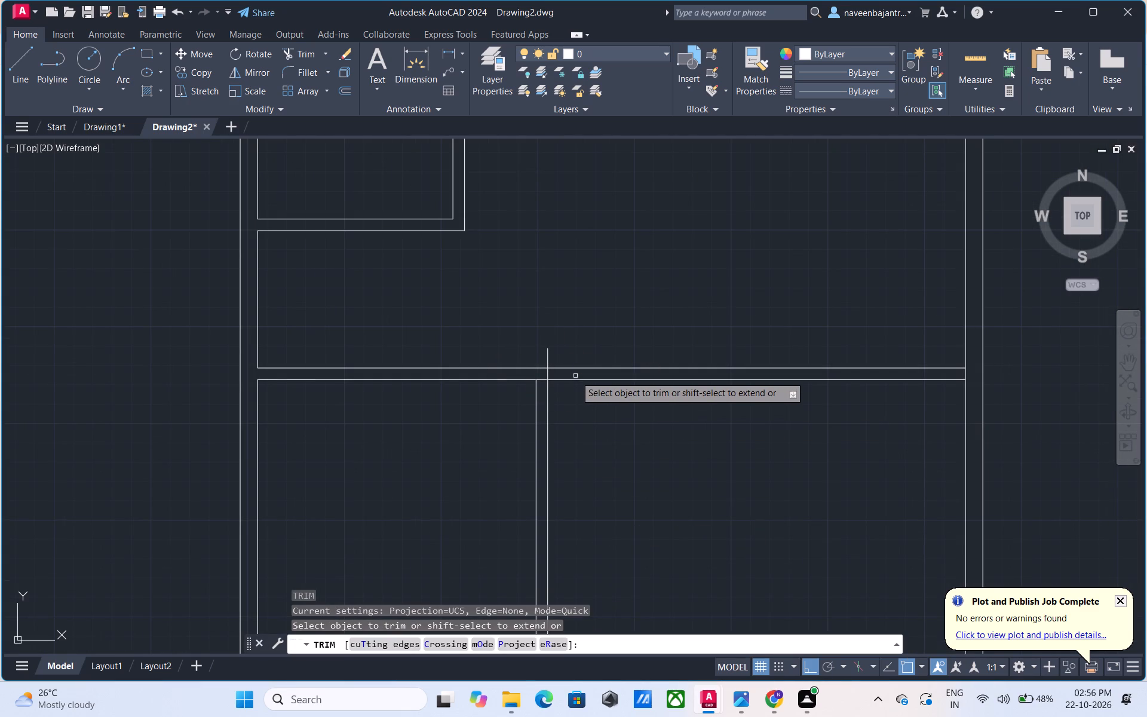
left_click(575, 379)
left_click(572, 369)
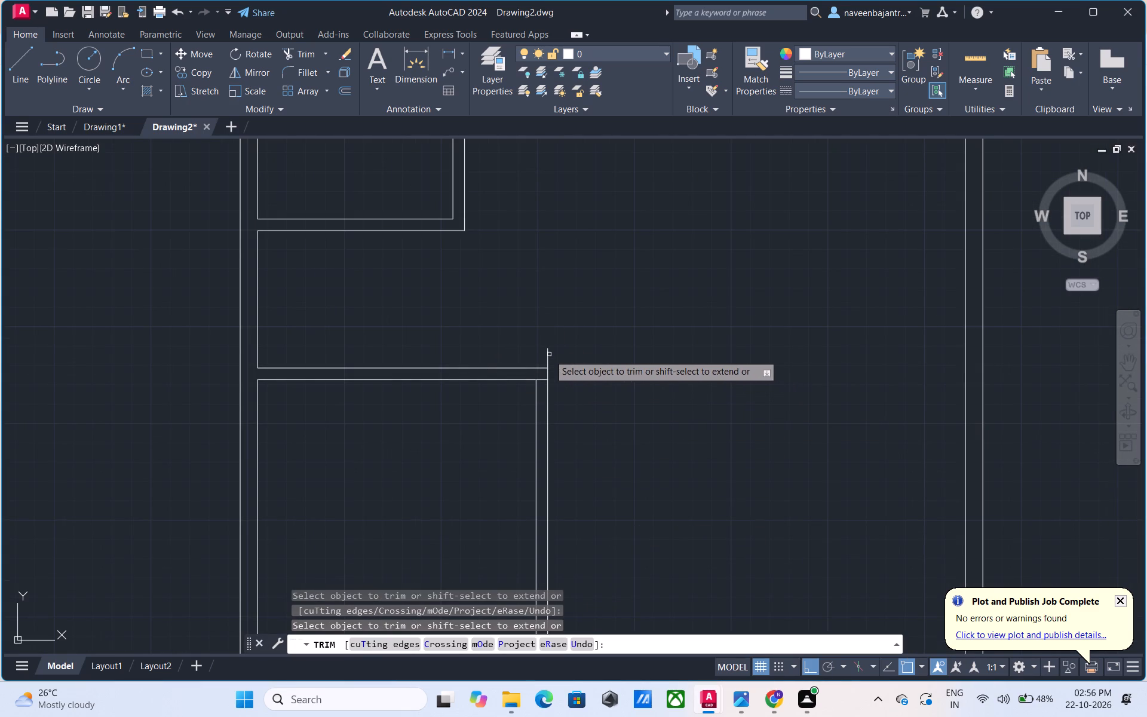
left_click(545, 351)
left_click(551, 357)
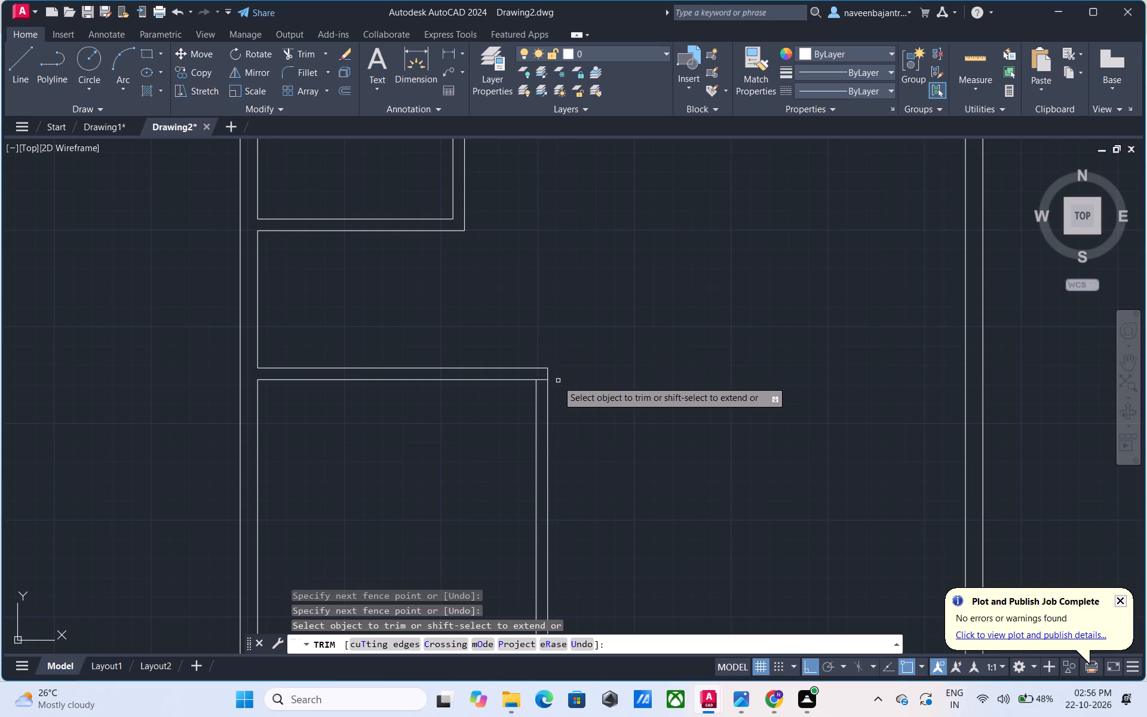
left_click(542, 380)
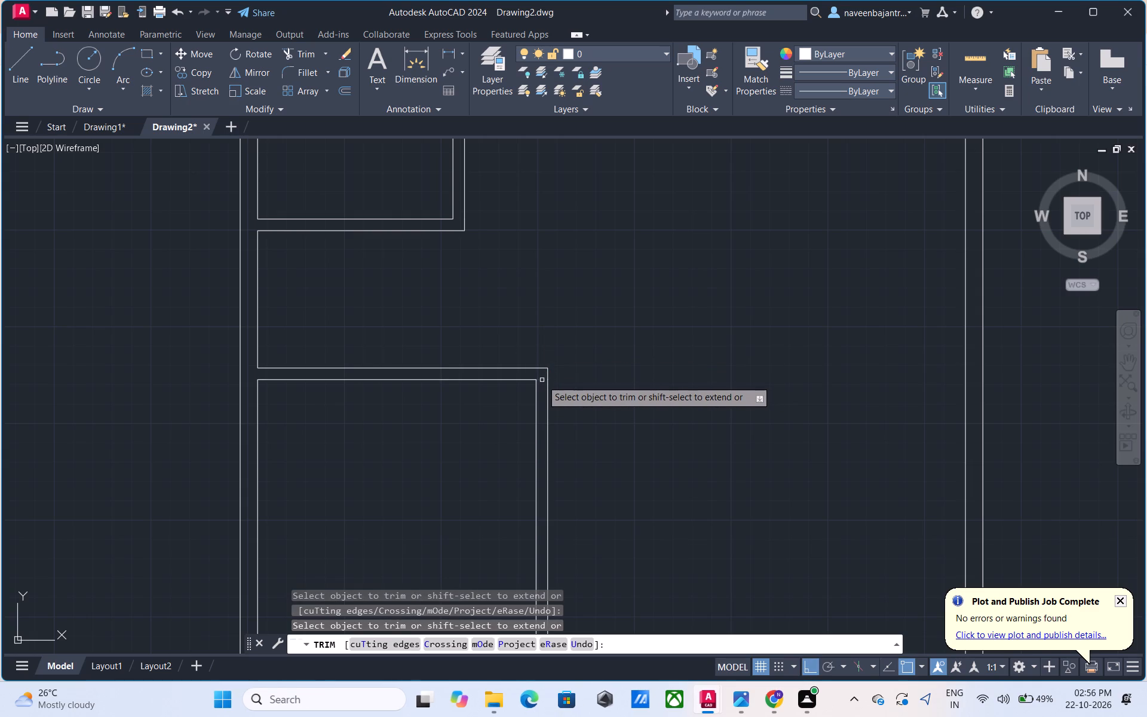
Trim the bottom exterior wall's inner face between the two lines of the vertical partition.
scroll(542, 380, "down", 2)
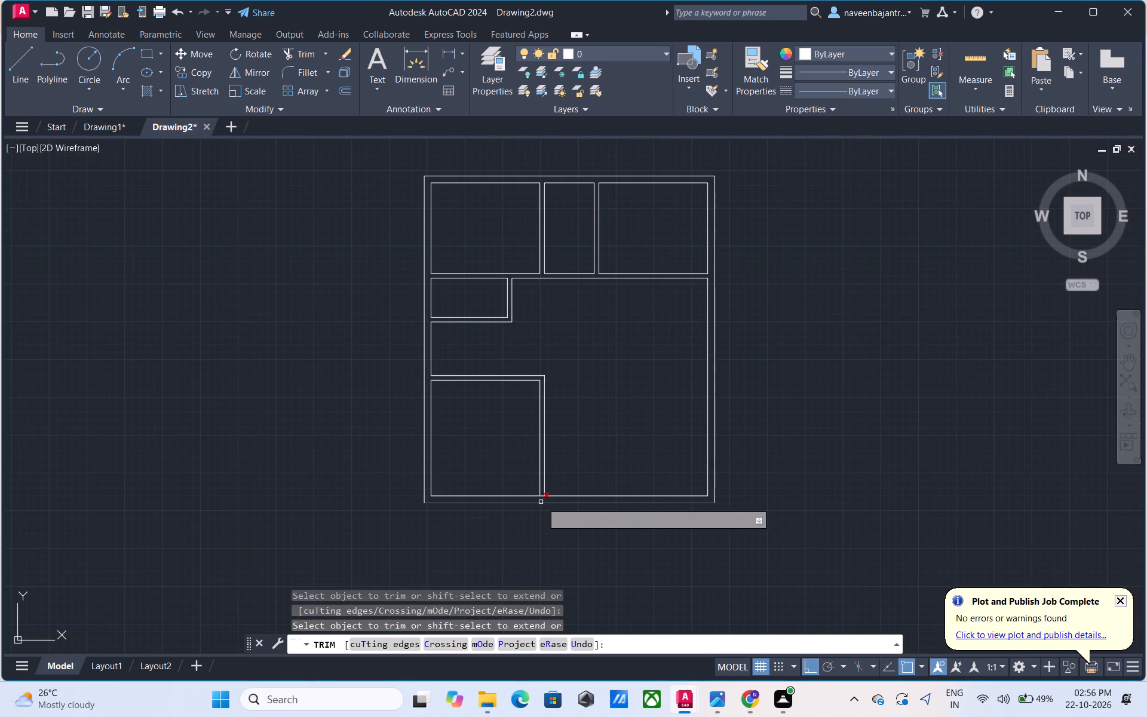
scroll(542, 500, "up", 3)
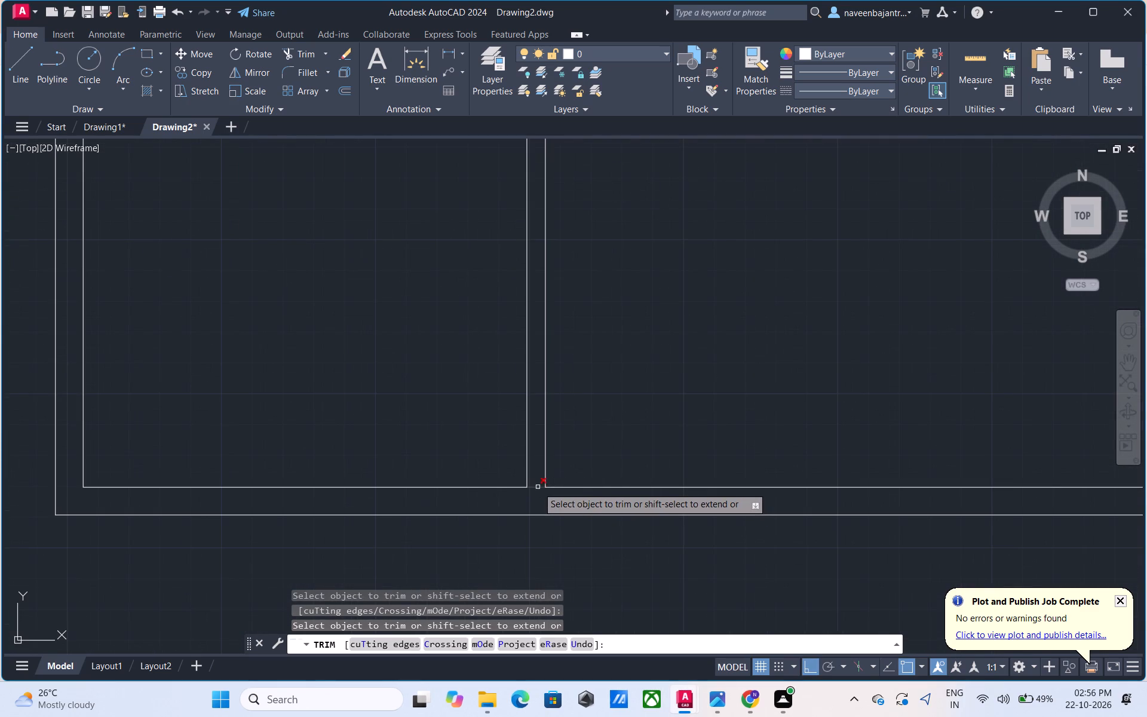
left_click(538, 487)
key("Escape")
Measure the clear distance along the left wall's inner face between the small room's lower partition and the bottom-left room's upper partition.
scroll(538, 487, "down", 3)
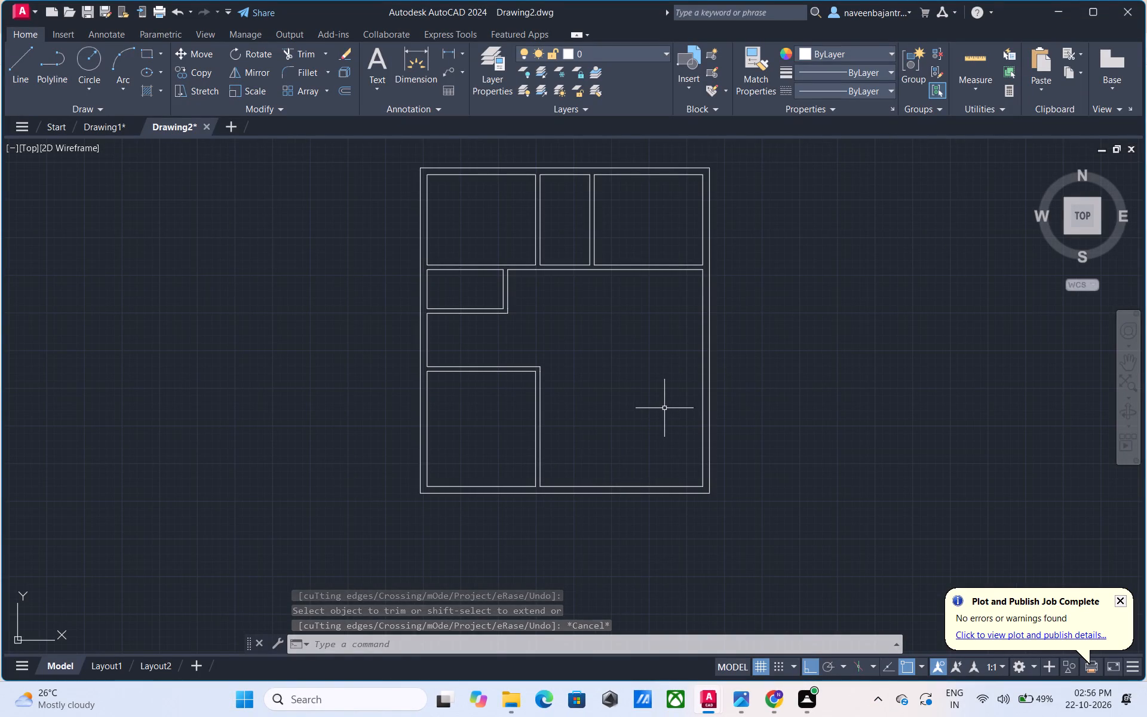
scroll(434, 311, "up", 2)
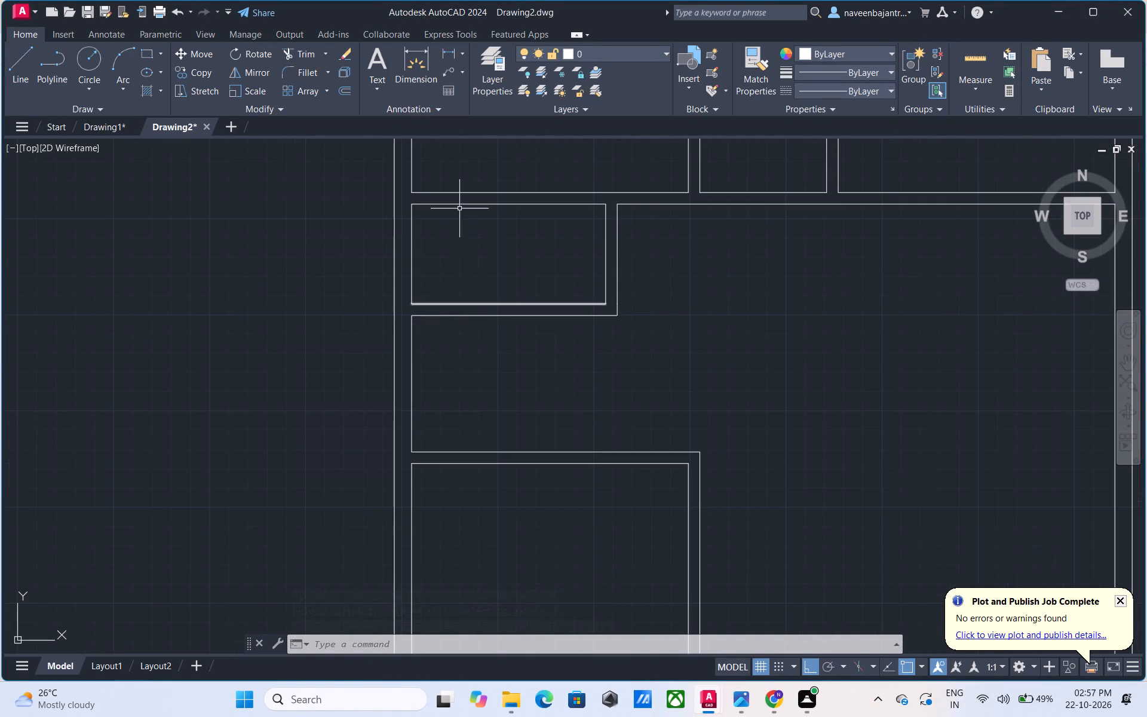
left_click(424, 69)
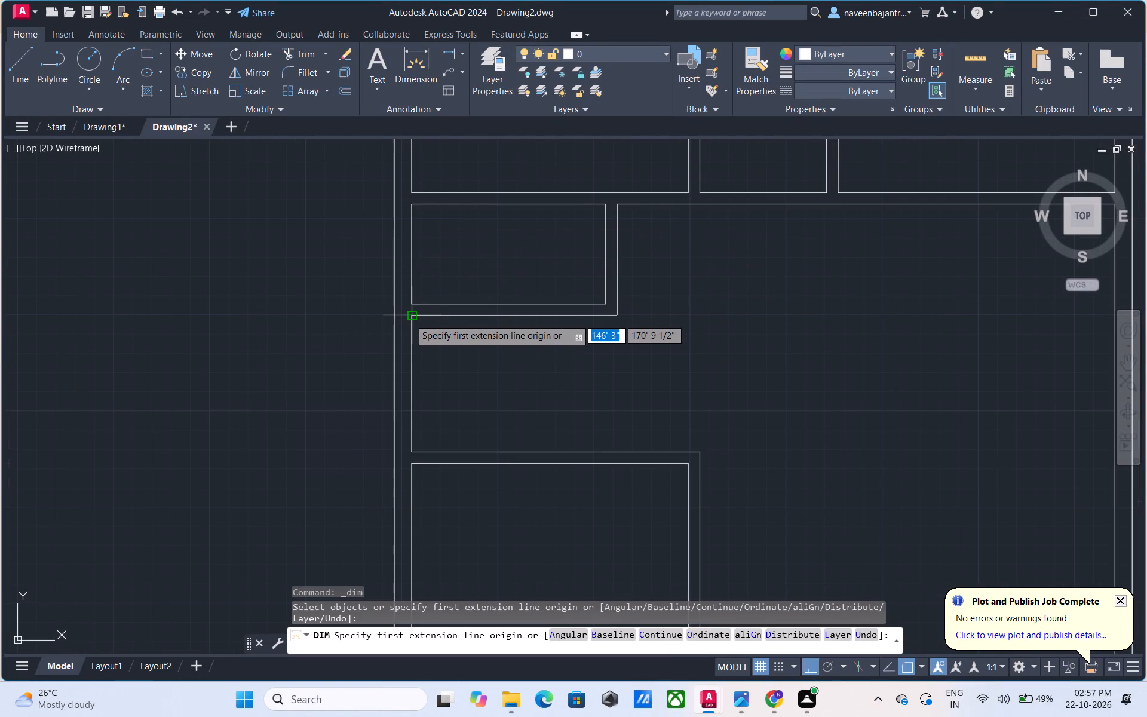
left_click(409, 318)
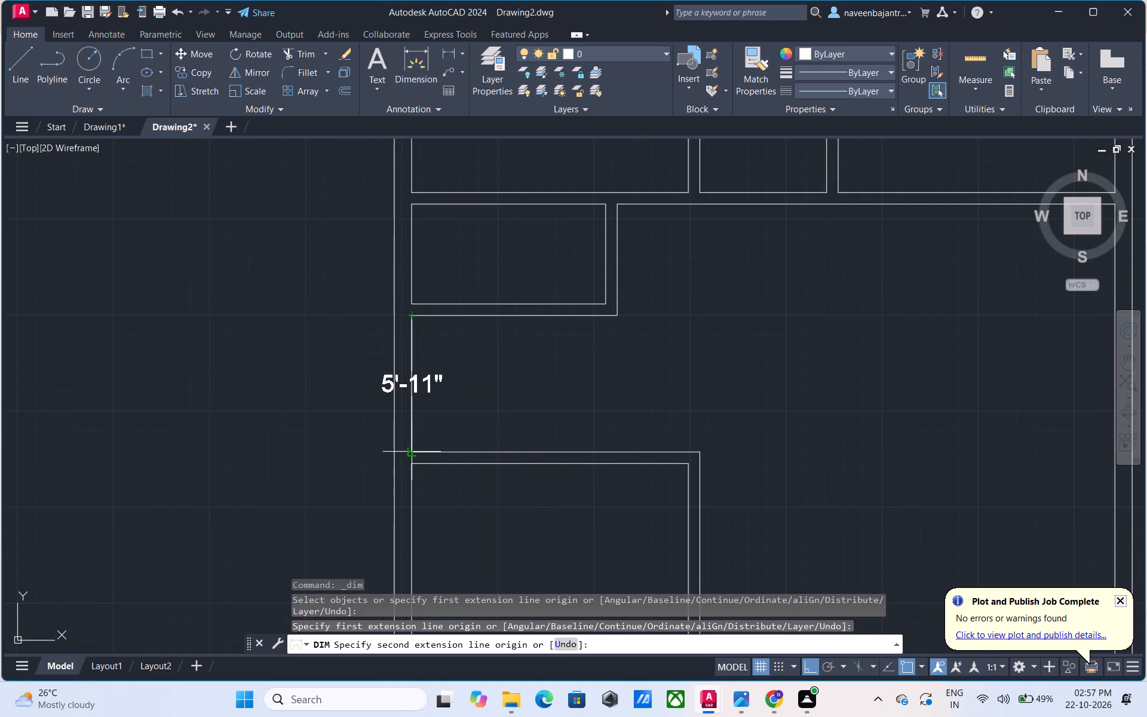
scroll(412, 455, "up", 1)
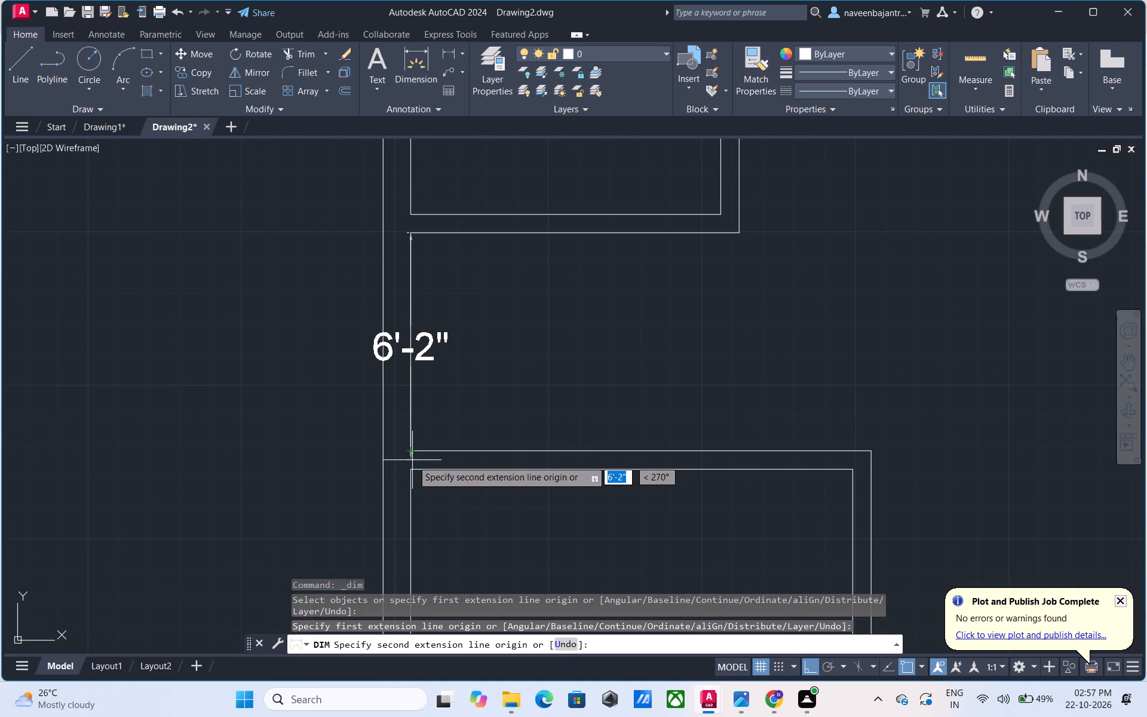
scroll(412, 460, "up", 2)
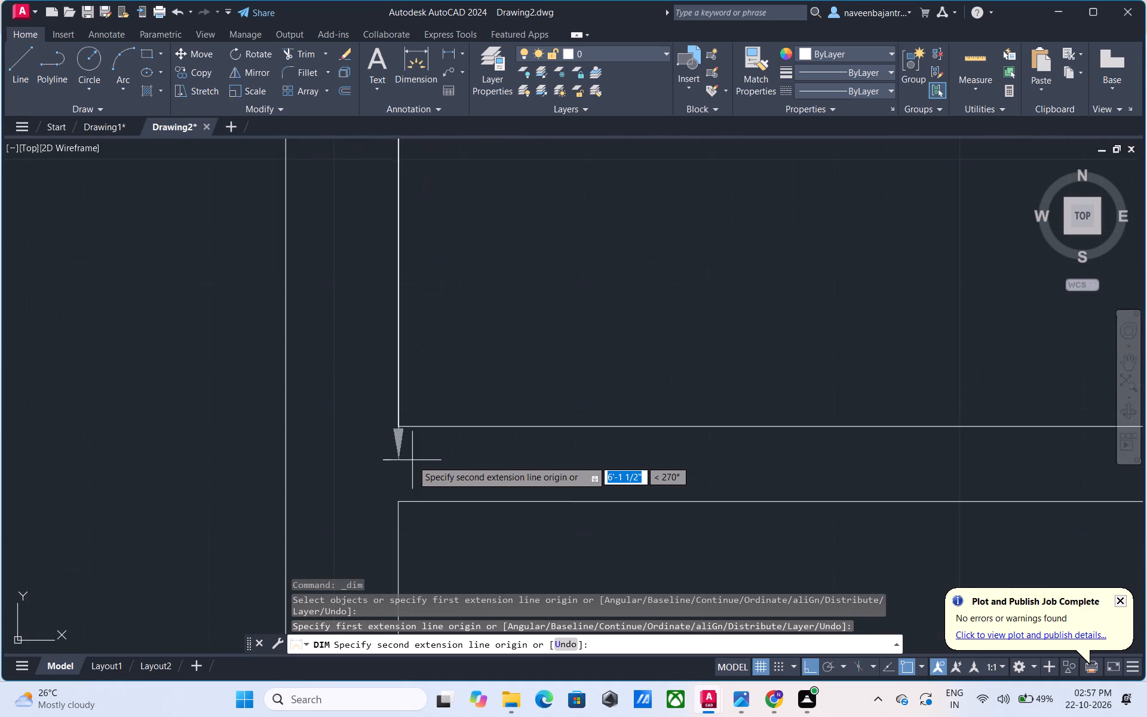
scroll(412, 460, "up", 2)
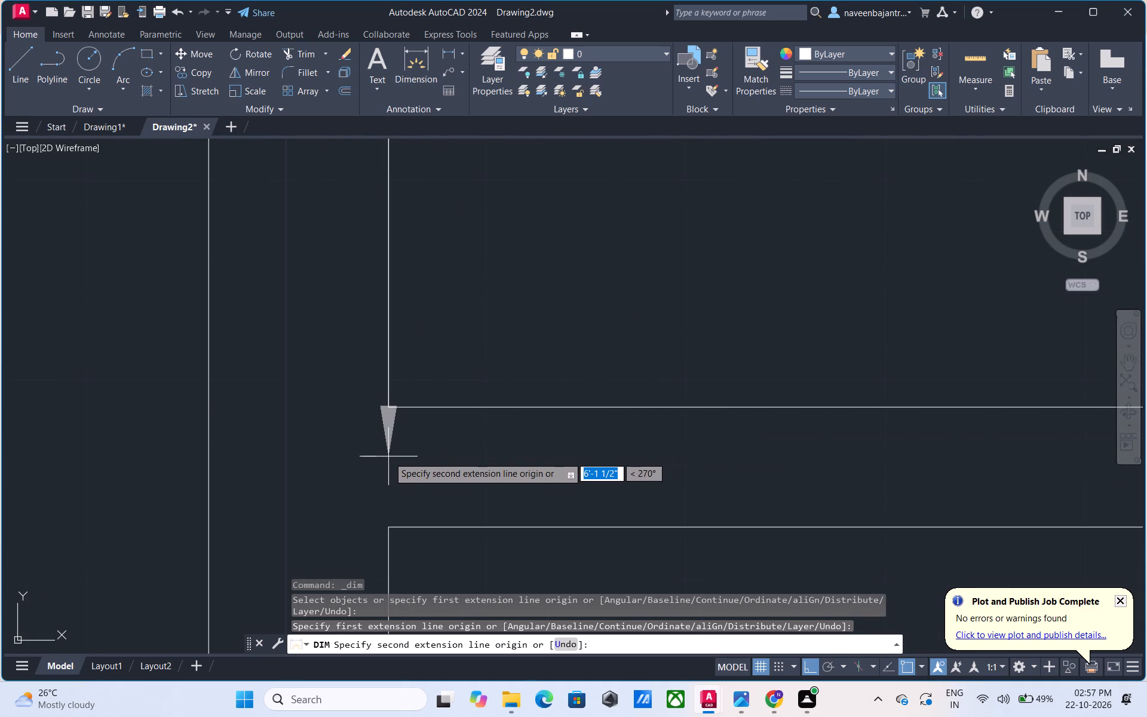
scroll(388, 456, "down", 3)
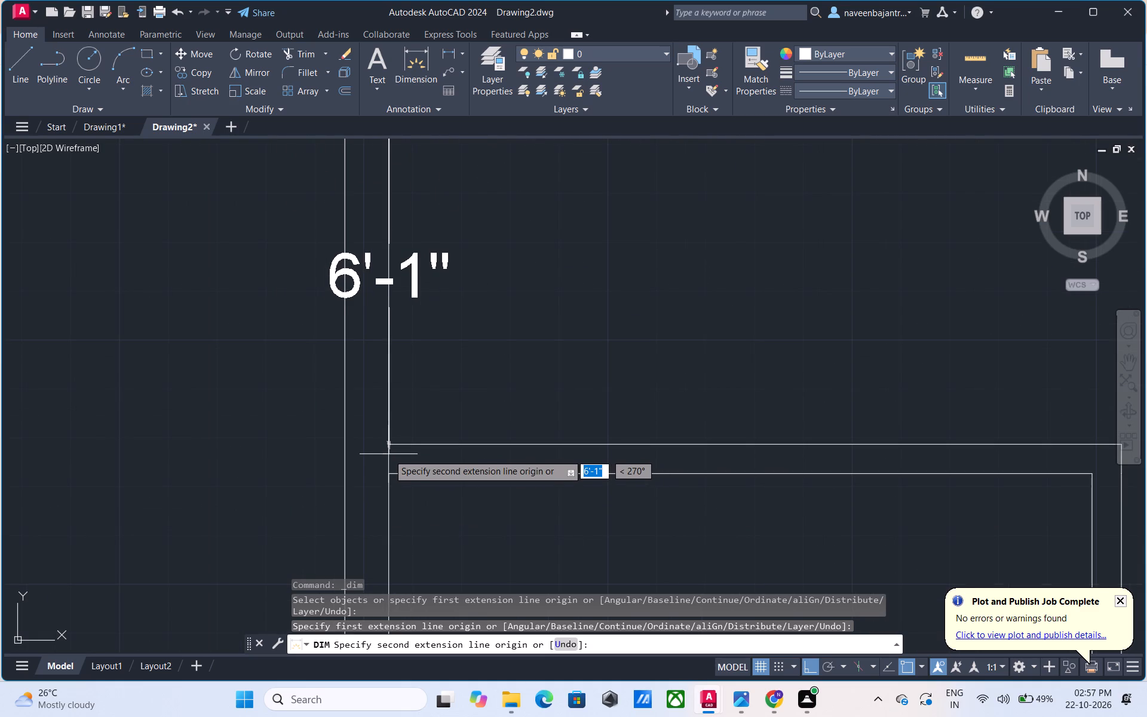
key("Escape")
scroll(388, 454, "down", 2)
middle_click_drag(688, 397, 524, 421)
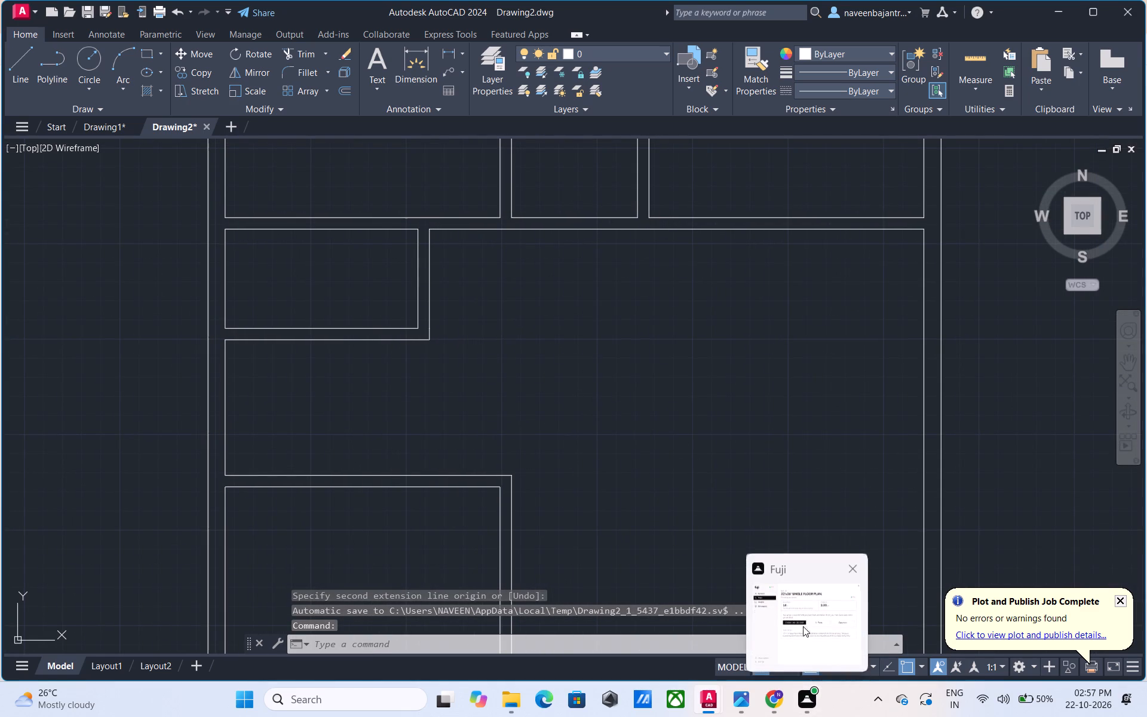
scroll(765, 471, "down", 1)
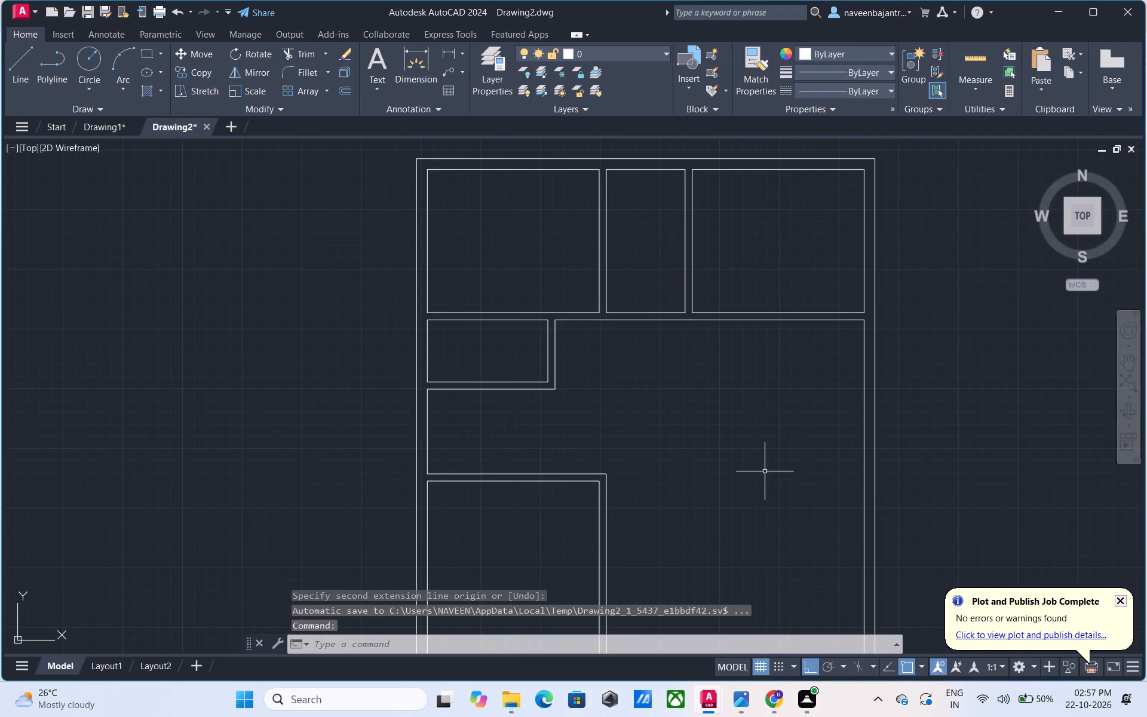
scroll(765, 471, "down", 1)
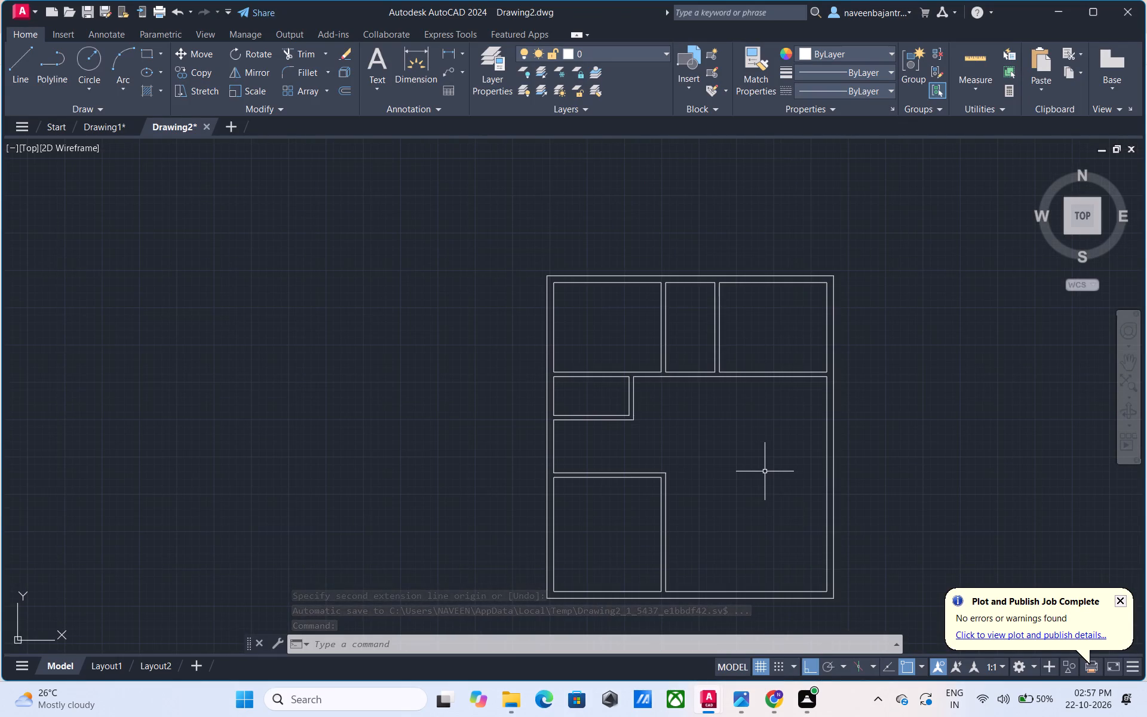
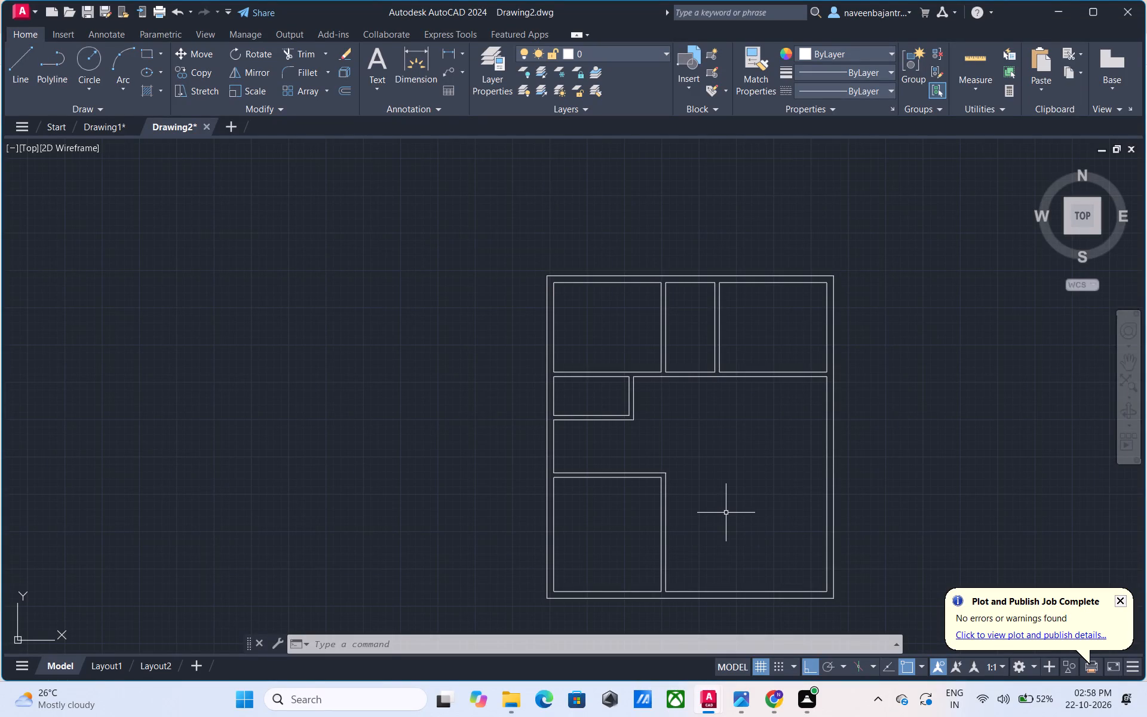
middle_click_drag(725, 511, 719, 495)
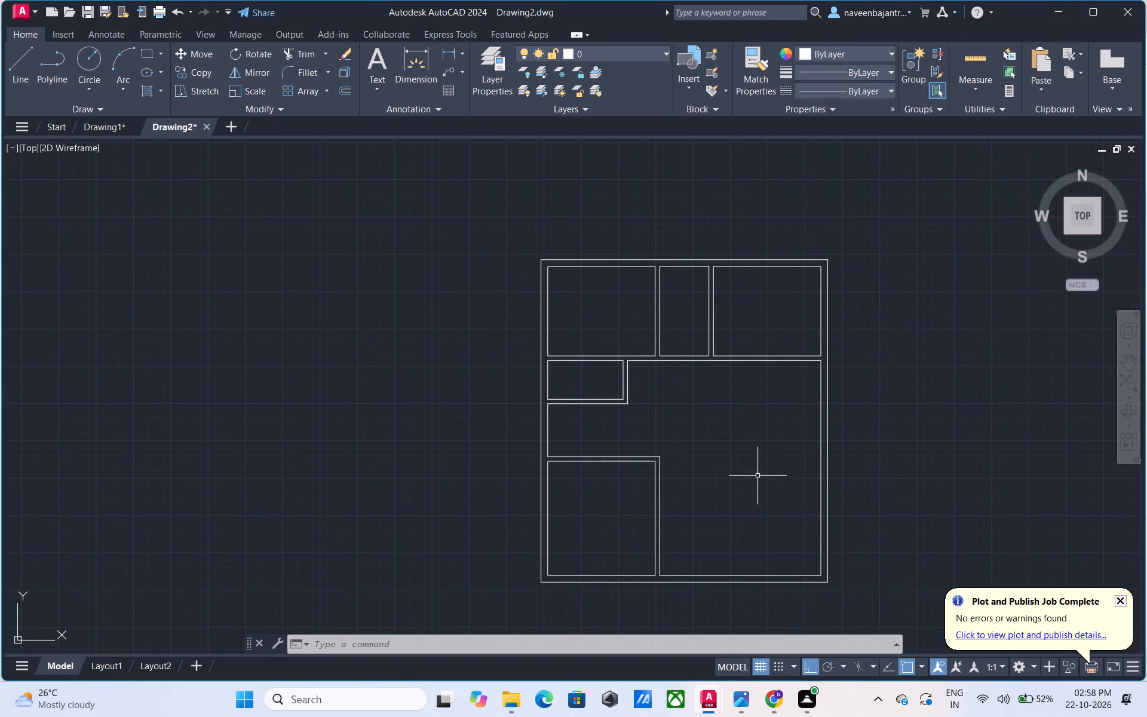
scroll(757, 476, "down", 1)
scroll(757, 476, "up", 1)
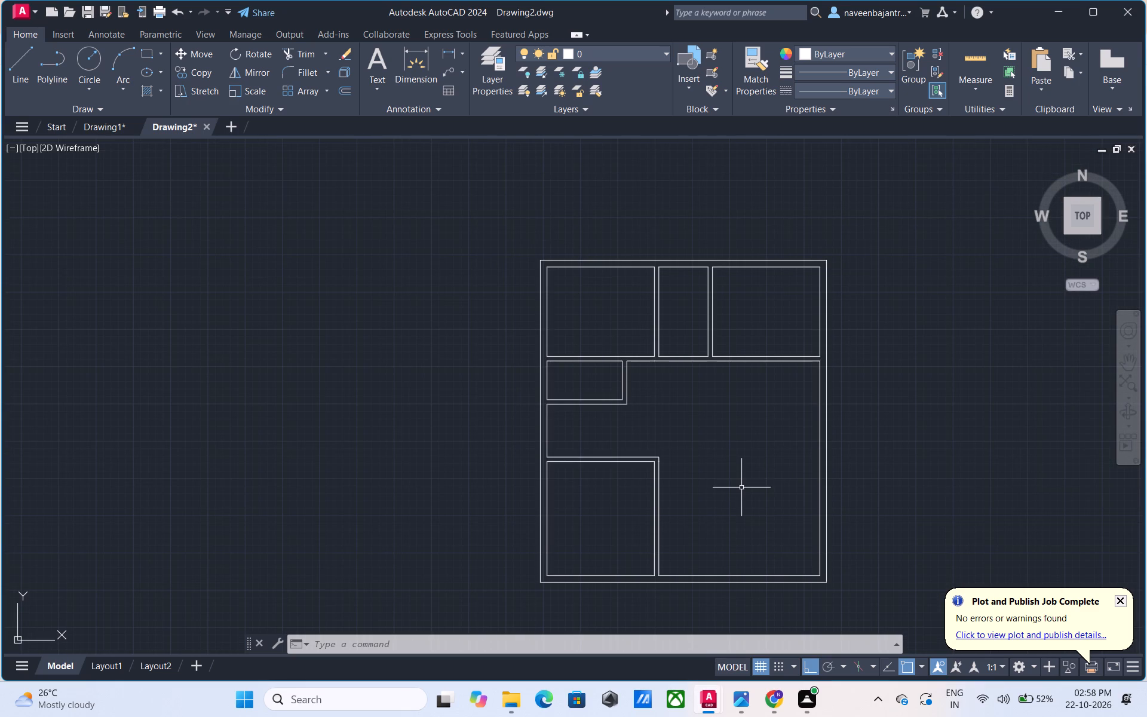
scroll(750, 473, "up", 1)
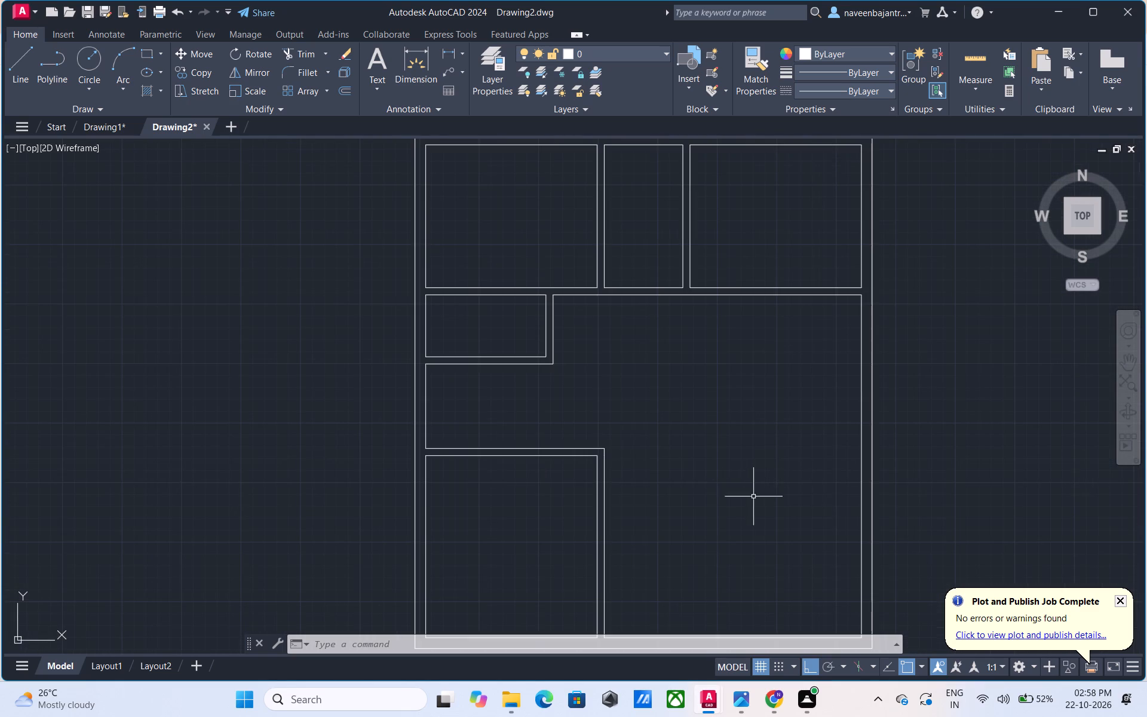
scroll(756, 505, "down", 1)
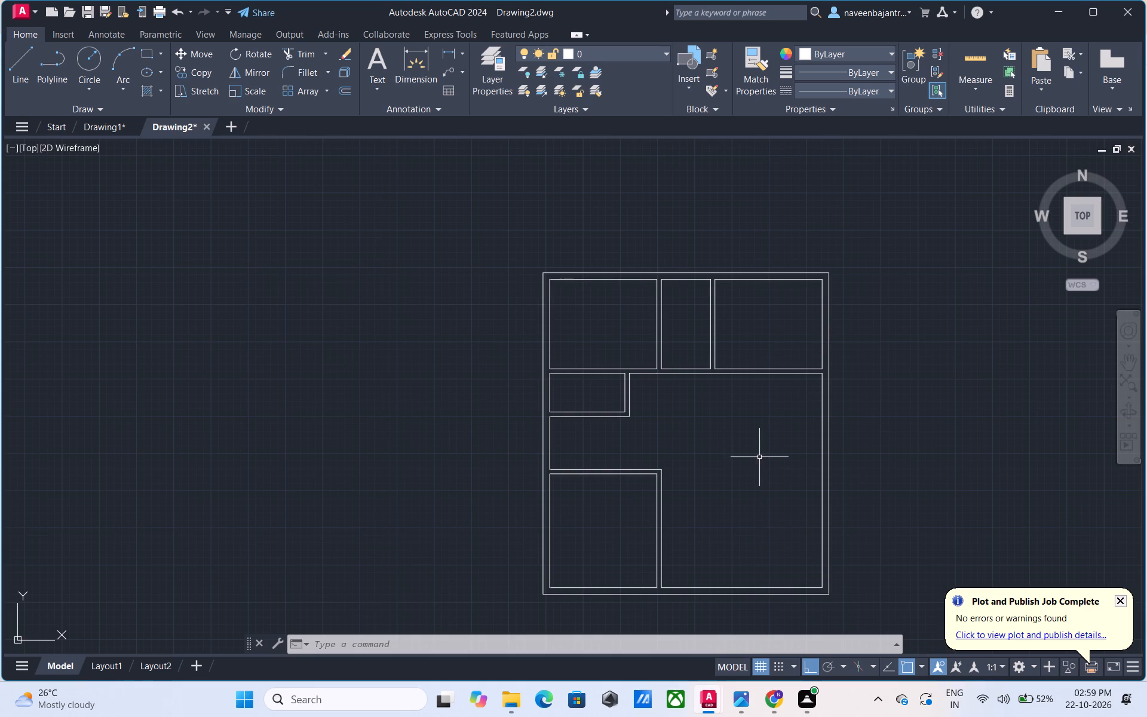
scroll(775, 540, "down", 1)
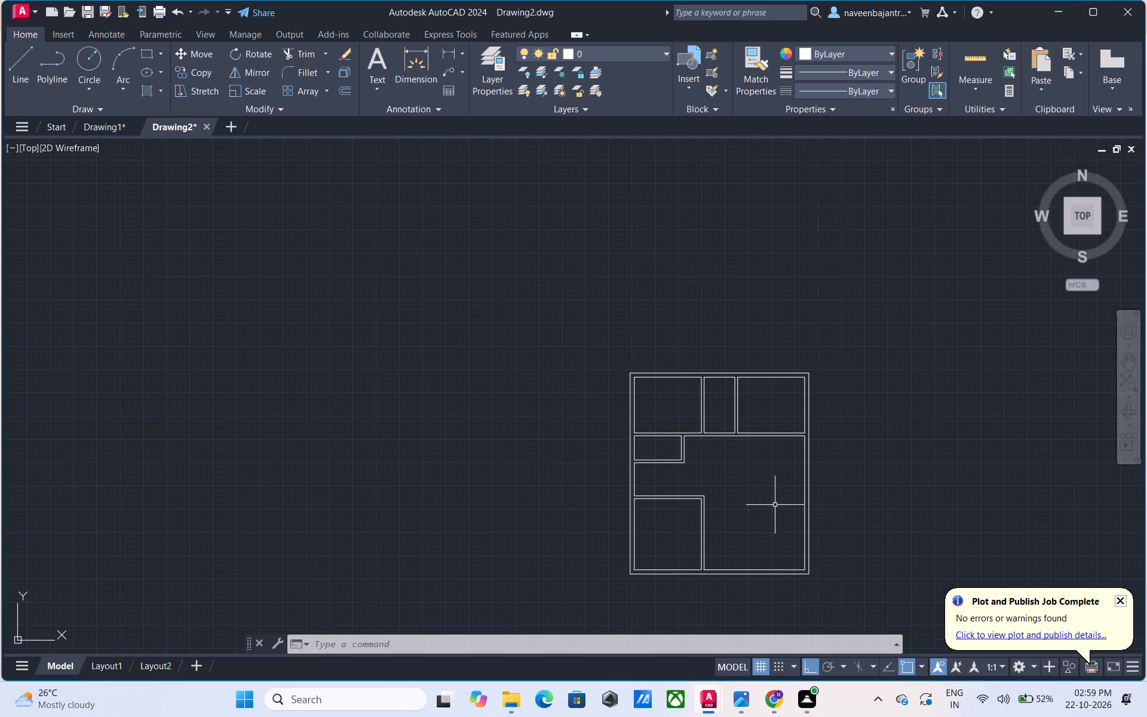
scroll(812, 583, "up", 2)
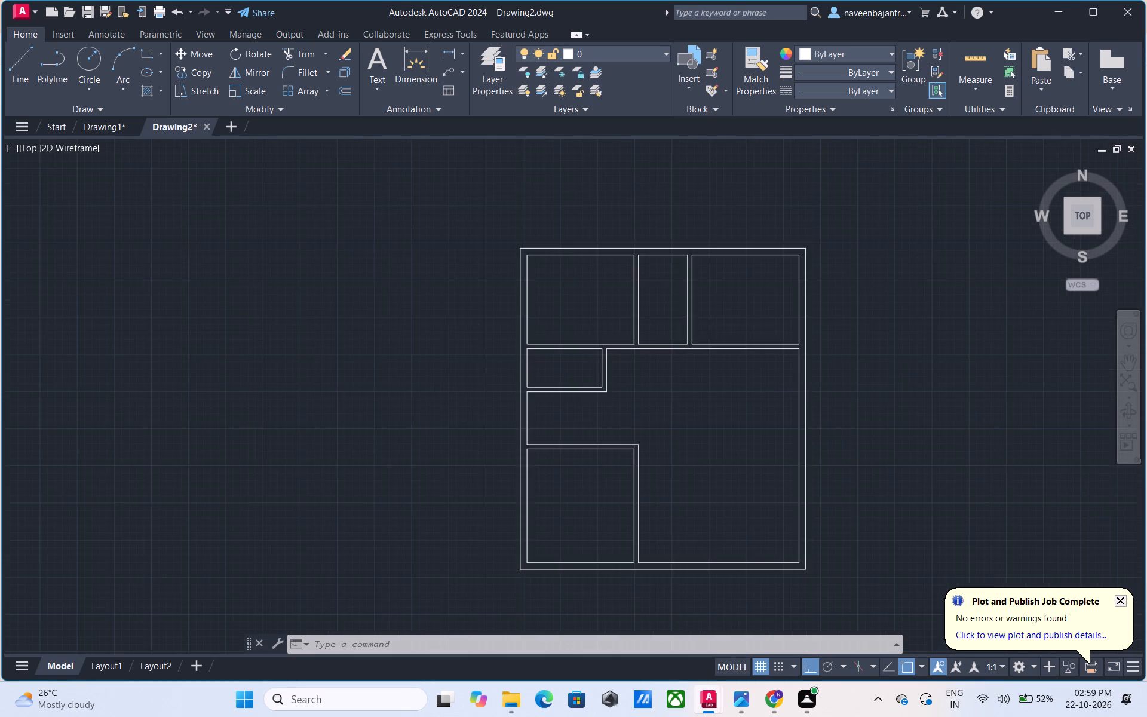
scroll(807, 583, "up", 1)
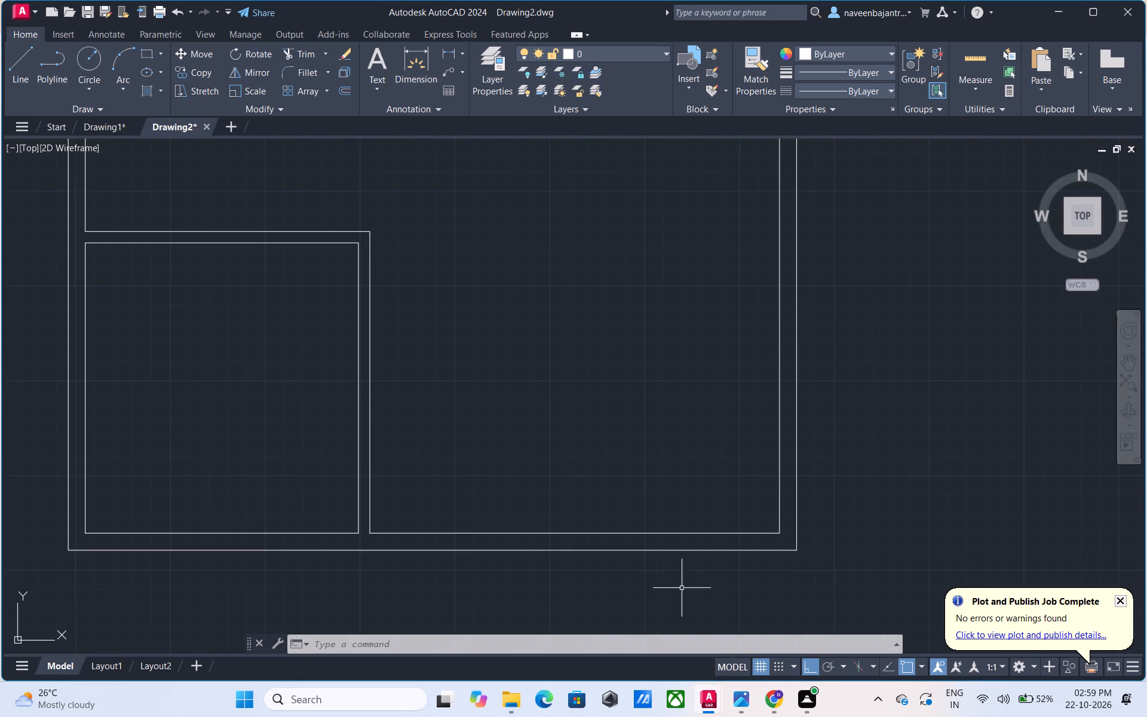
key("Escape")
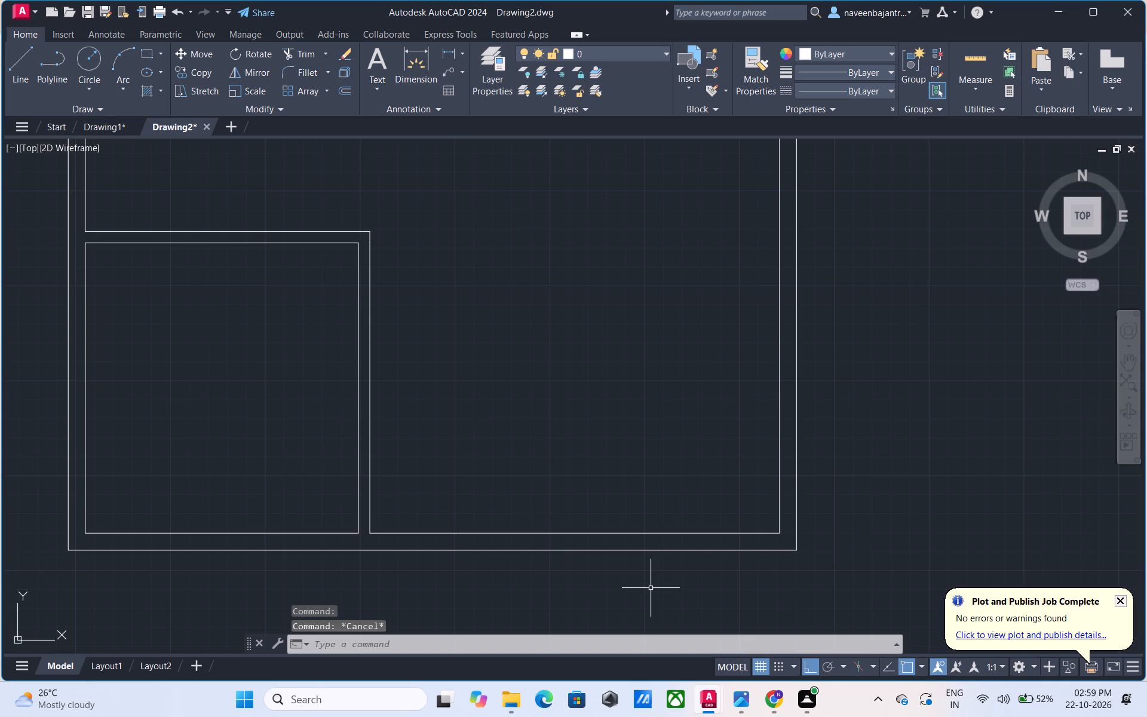
Extend the vertical partition's right face with a line down across the bottom exterior wall, trimming its overshoot past the outer face.
scroll(651, 588, "down", 1)
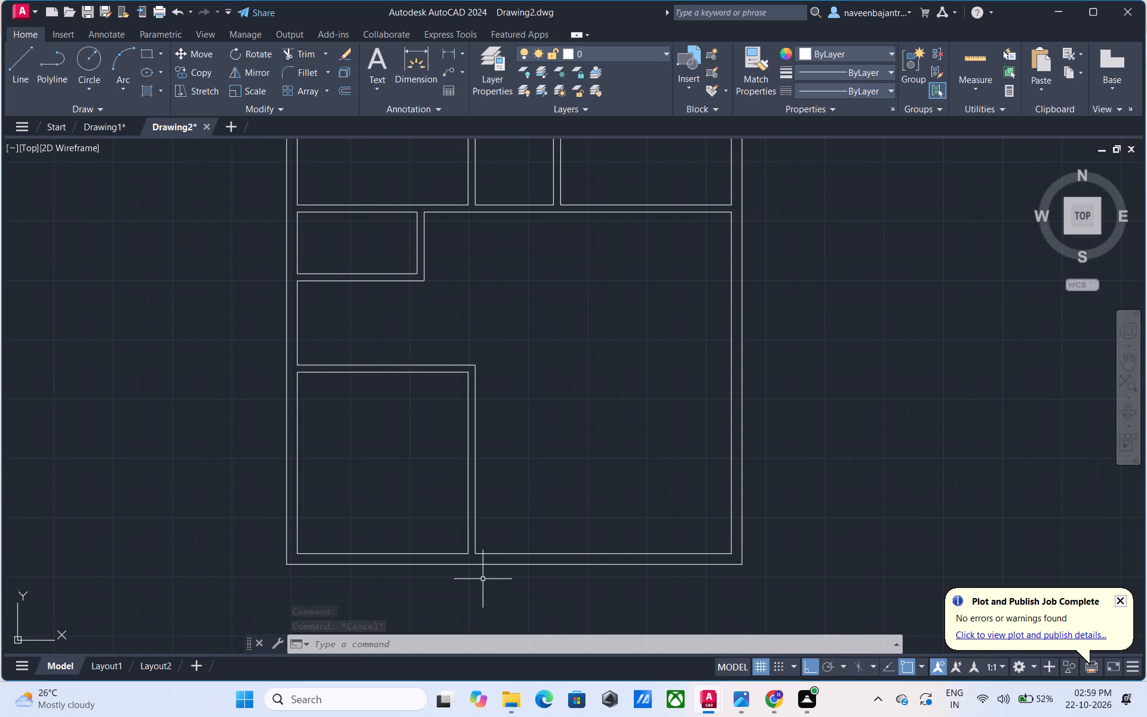
type("L")
key("space")
scroll(483, 579, "up", 1)
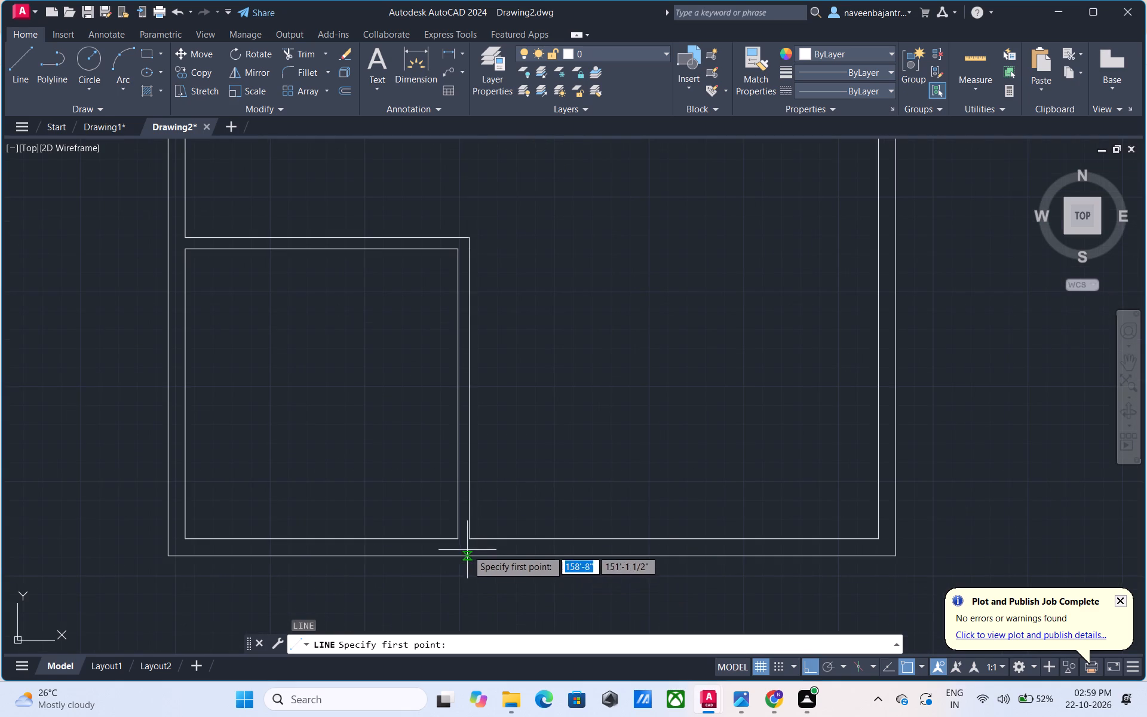
left_click(467, 541)
left_click(462, 572)
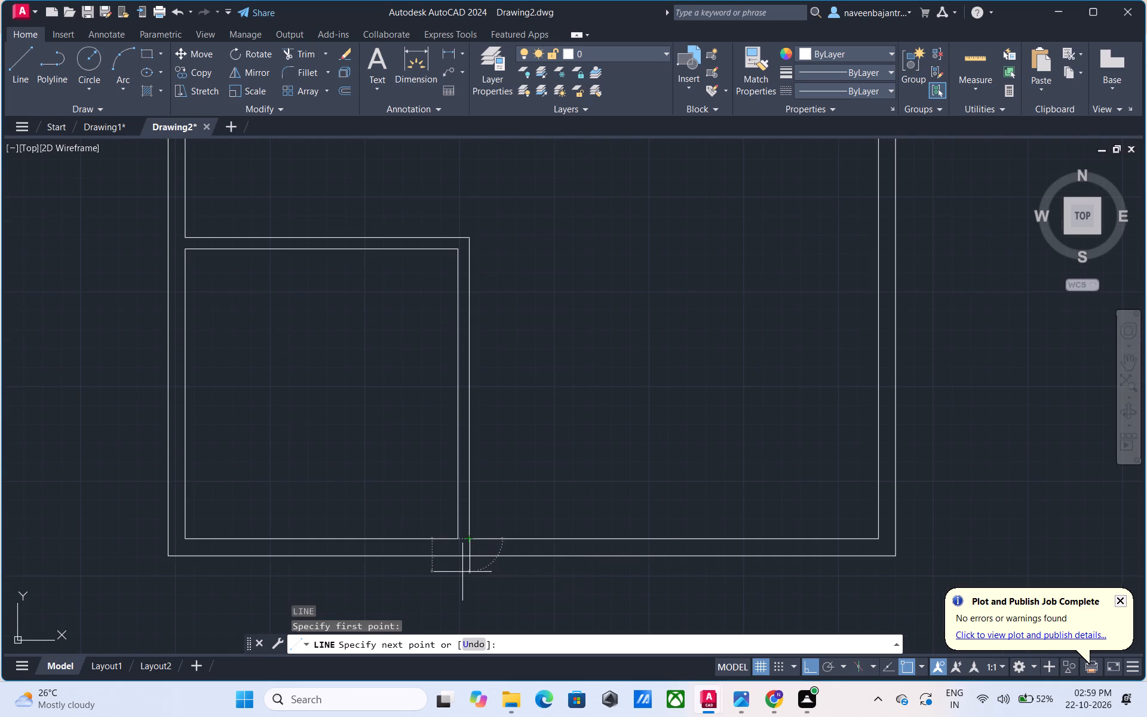
key("Escape")
type("TR")
key("space")
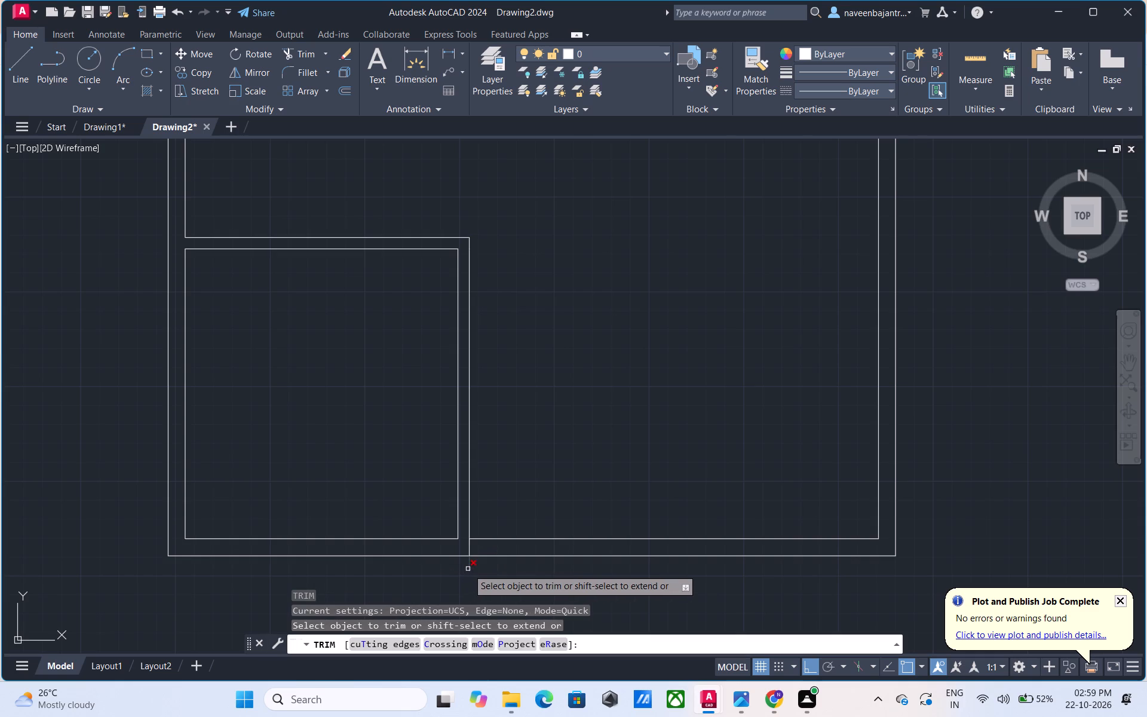
left_click(468, 569)
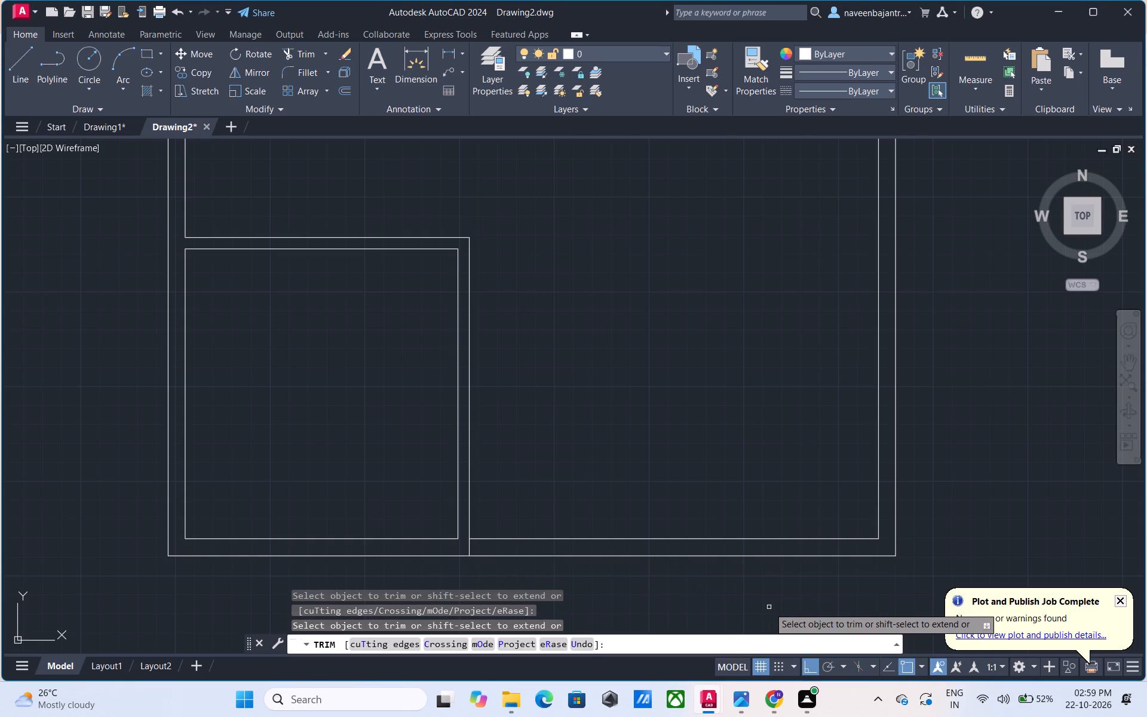
key("Escape")
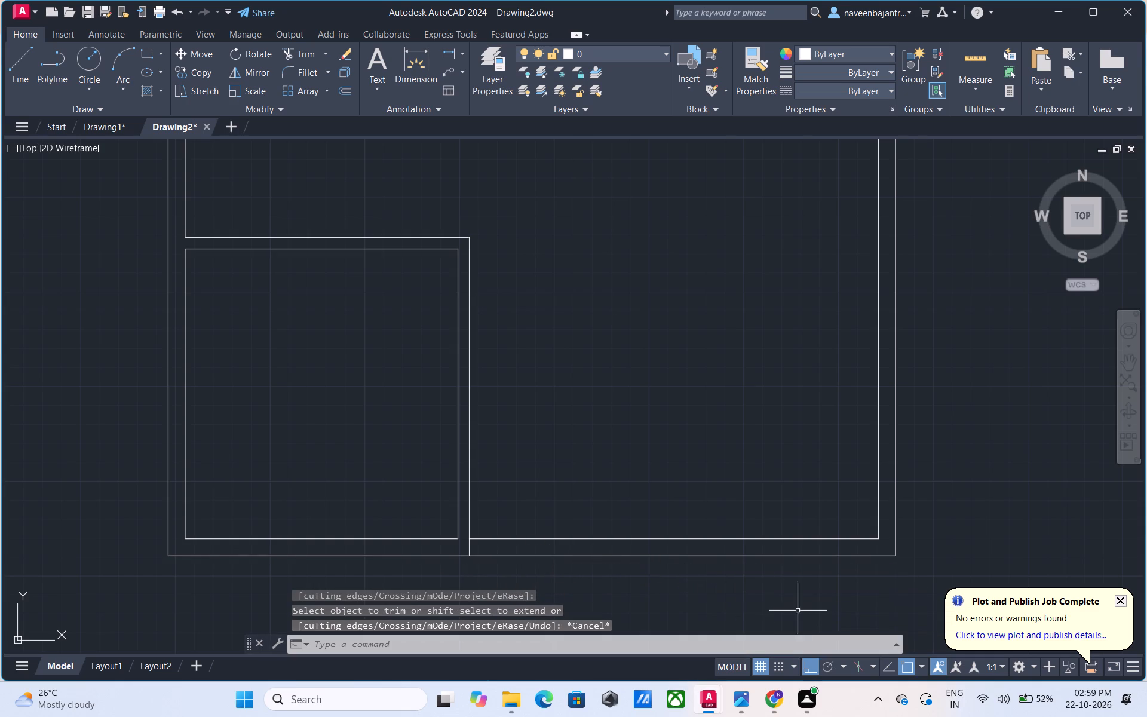
Extend the right exterior wall's inner face with a line down across the bottom wall, trimming its overshoot past the outer face.
type("L")
key("space")
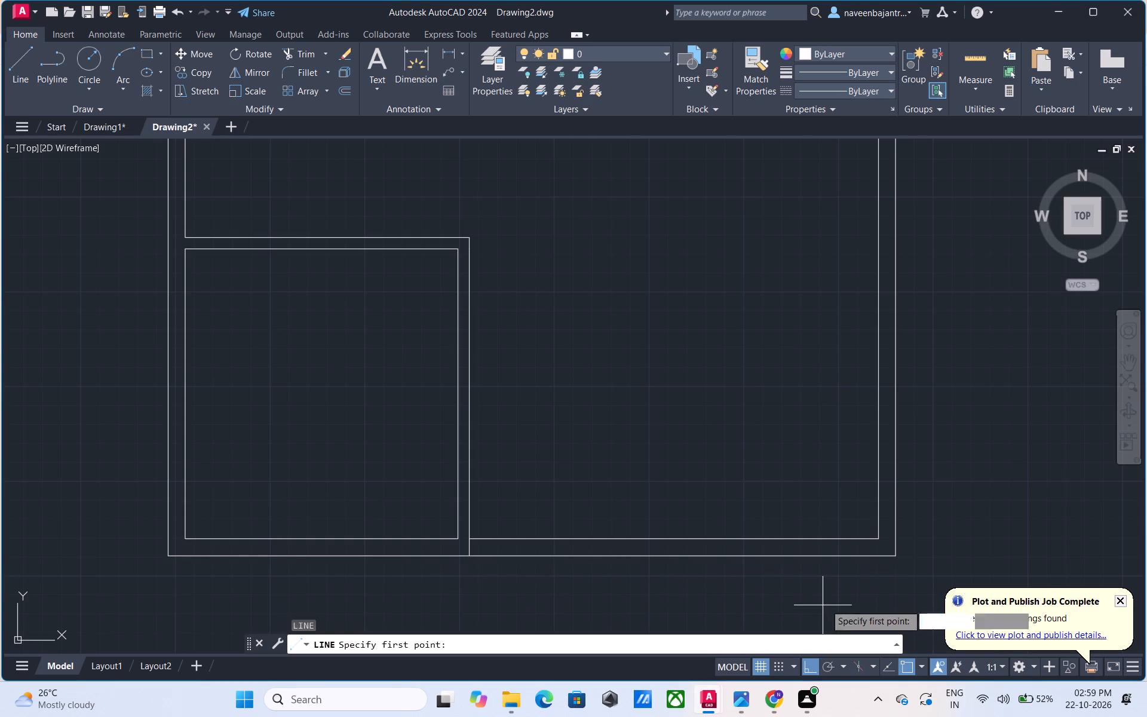
left_click(878, 540)
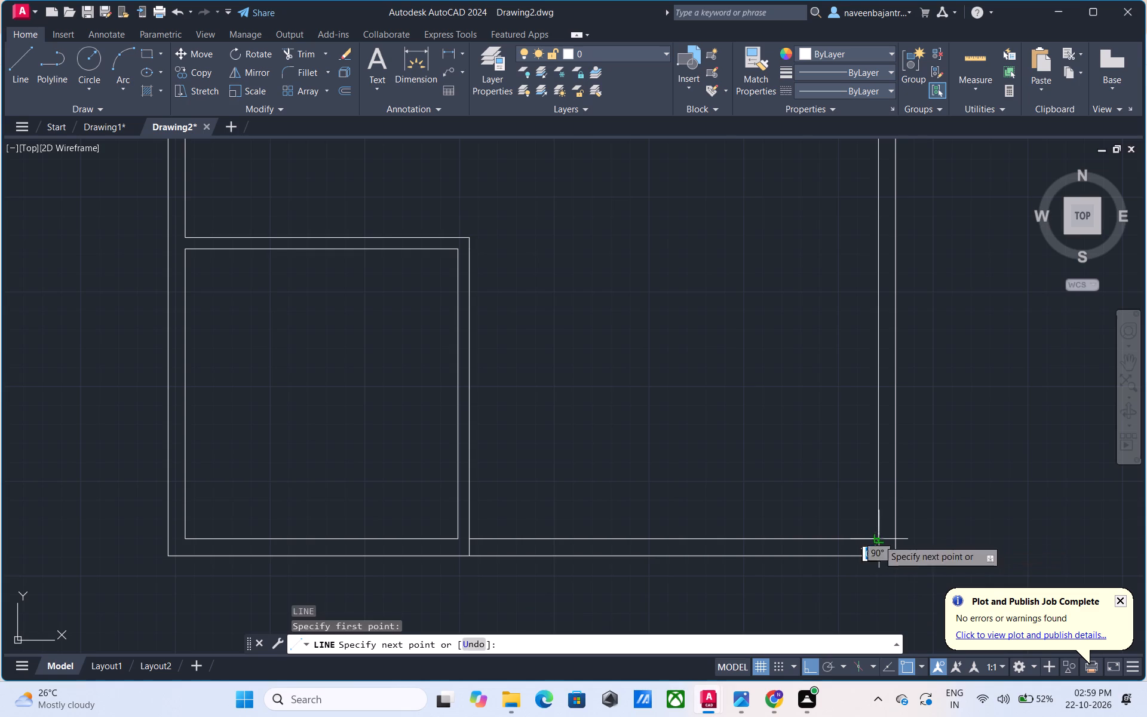
left_click(876, 573)
key("Escape")
type("TR")
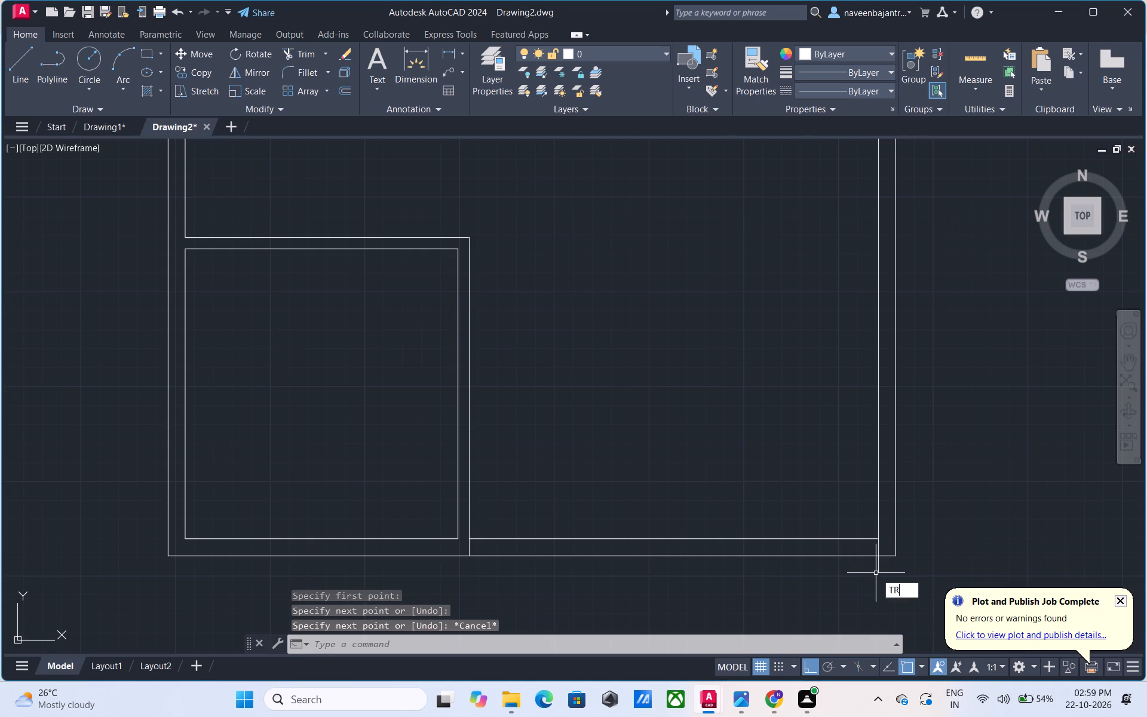
key("space")
left_click(879, 570)
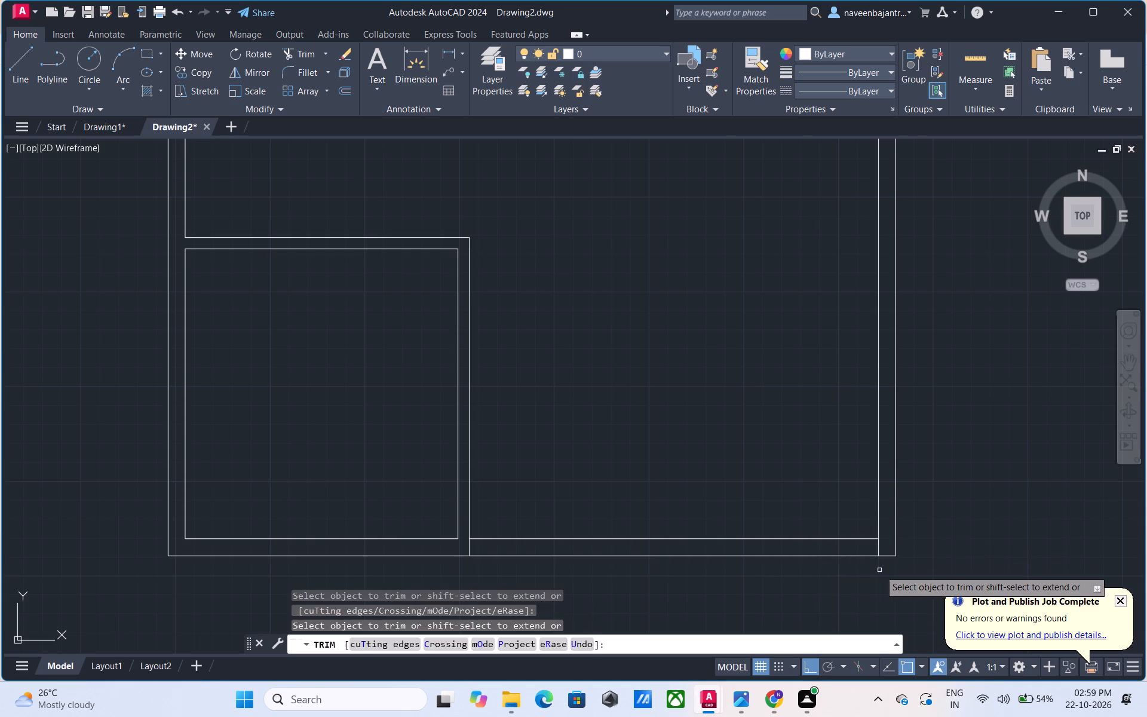
Trim away the bottom exterior wall's inner face between the vertical partition and the right exterior wall.
left_click(728, 540)
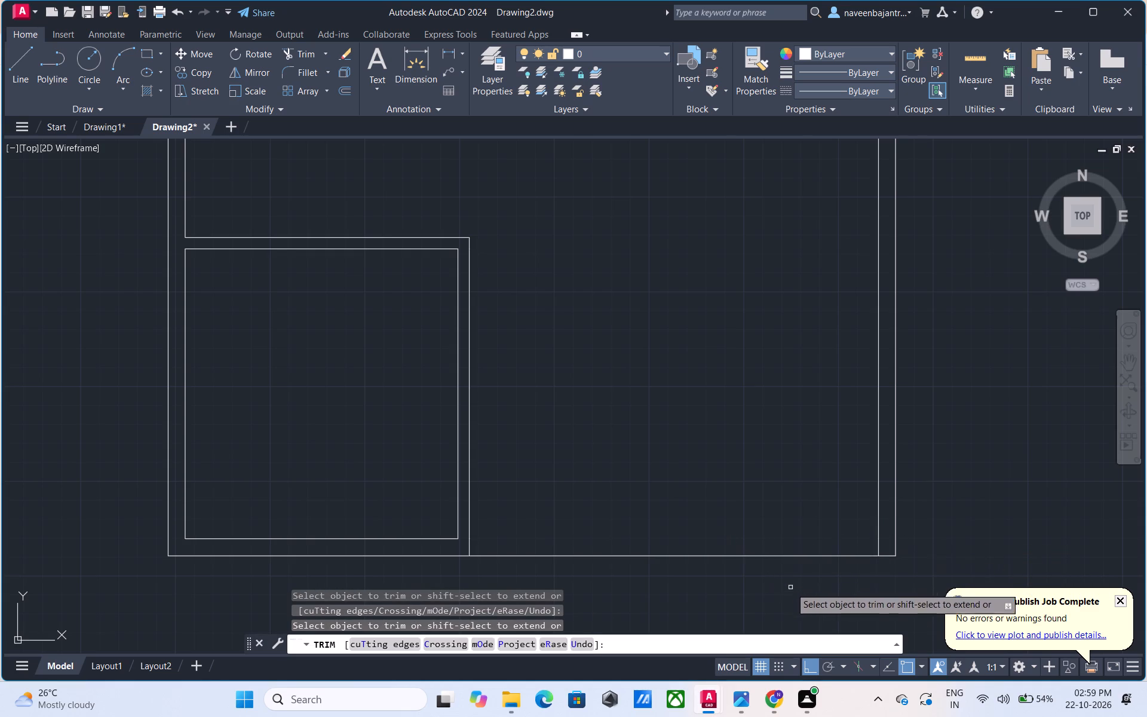
key("Escape")
scroll(796, 593, "down", 1)
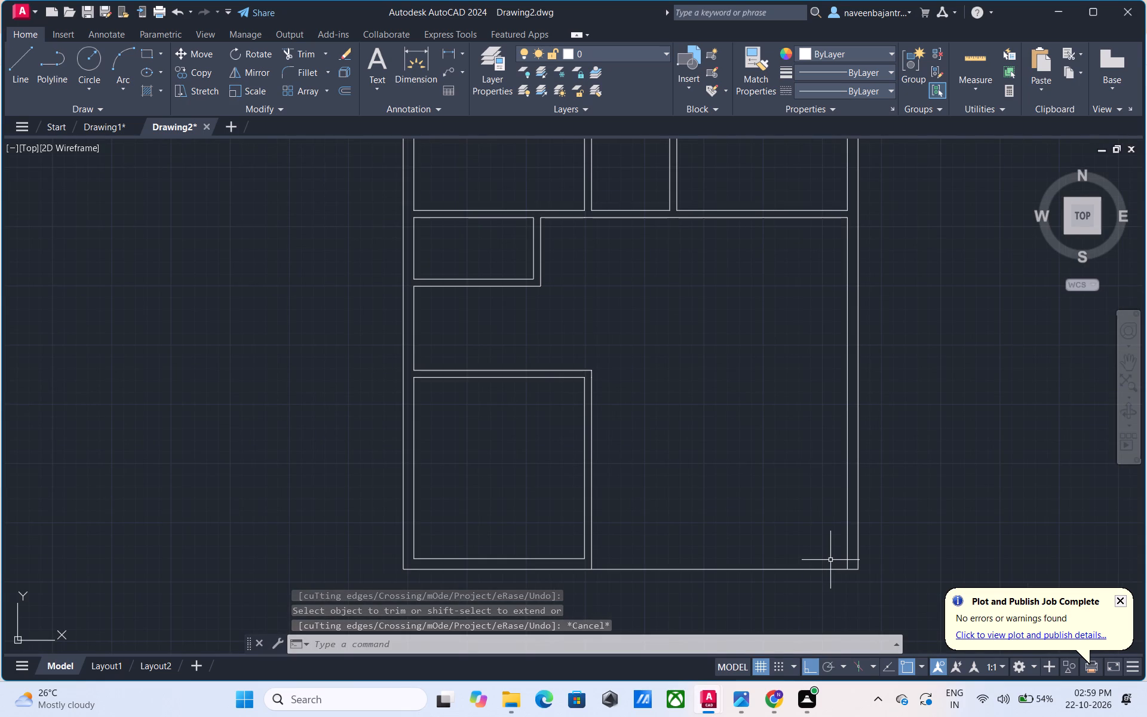
key("Escape")
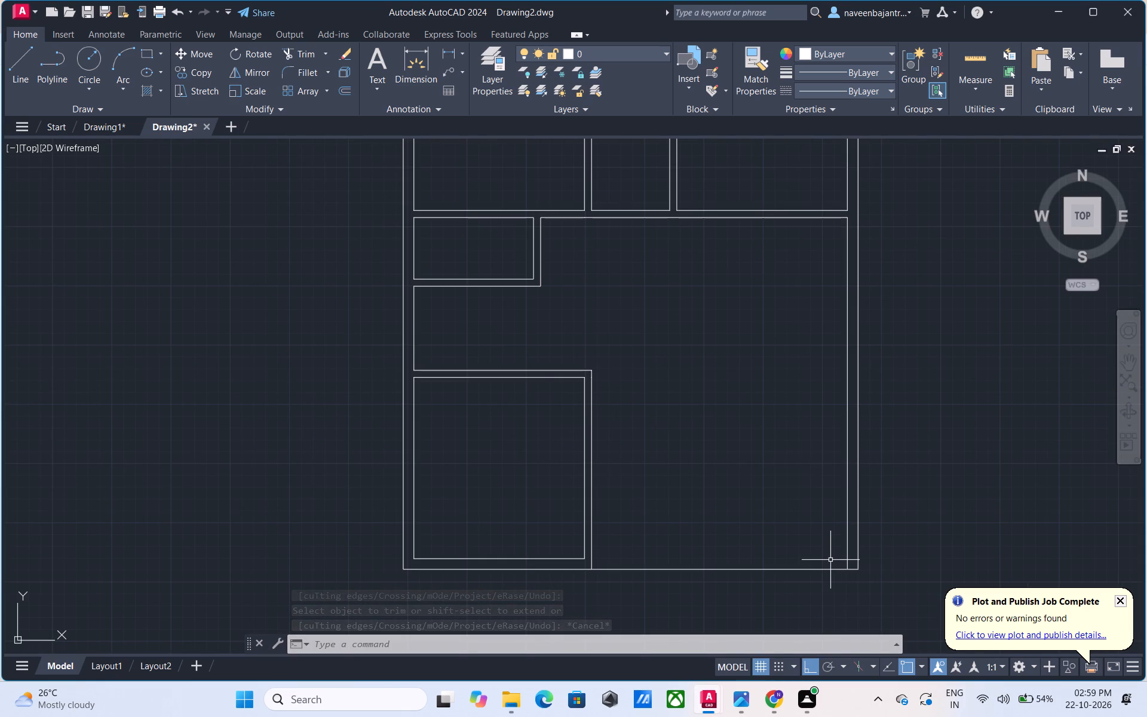
key("Escape")
key("Escape")
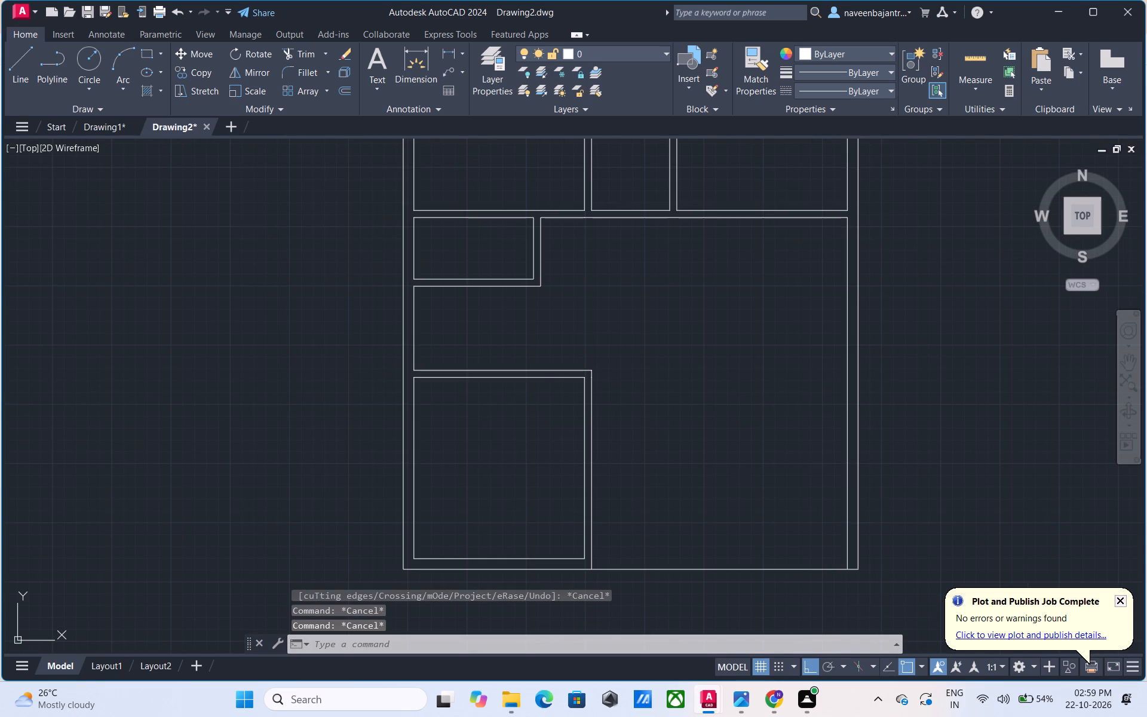
Offset the bottom exterior wall's outer line 4'7" upward into the plan.
type("O 4'")
key("7")
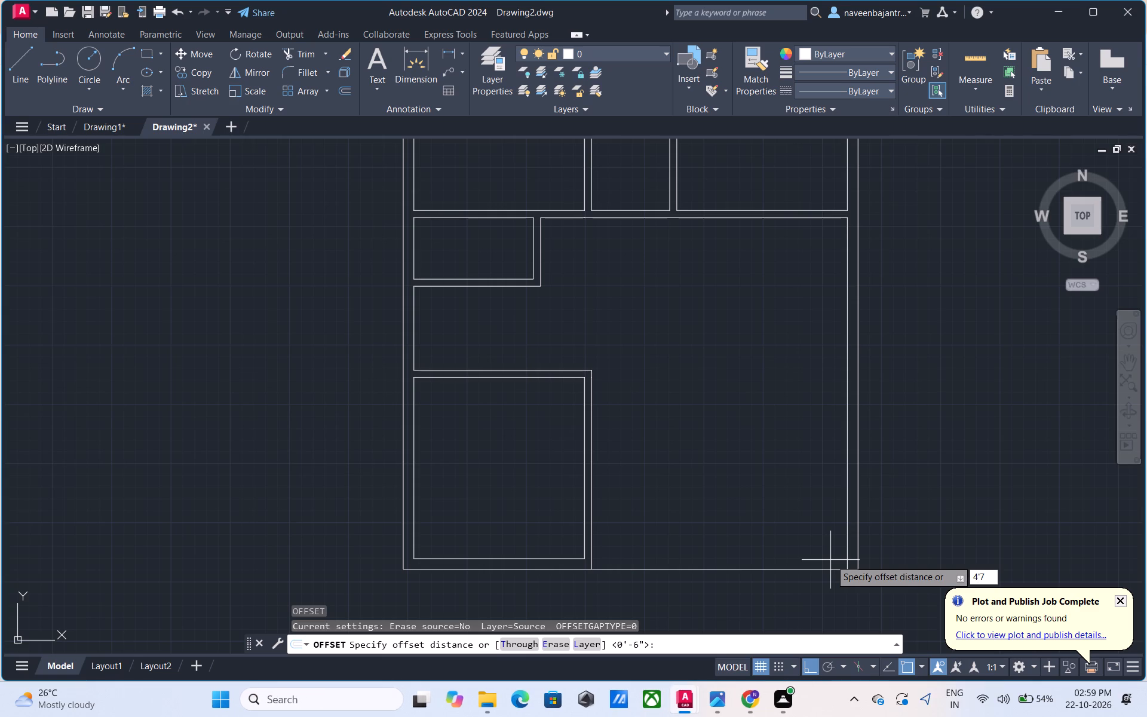
key("shift+quotedbl")
key("Return")
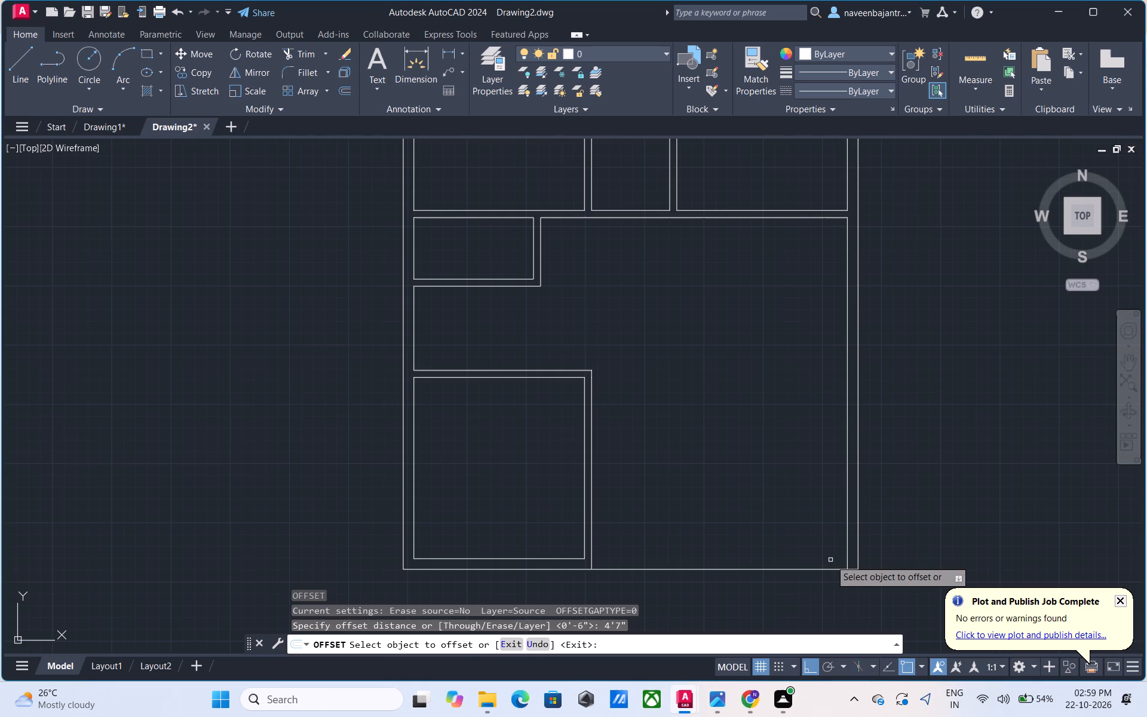
left_click(810, 568)
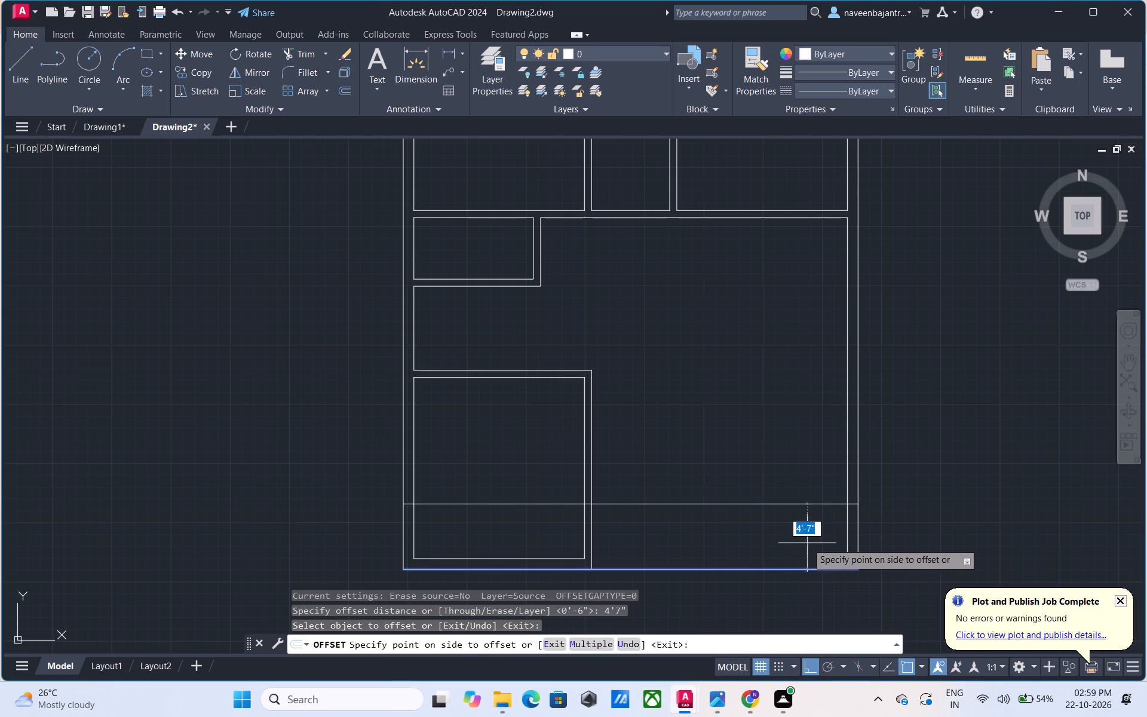
left_click(807, 543)
key("Escape")
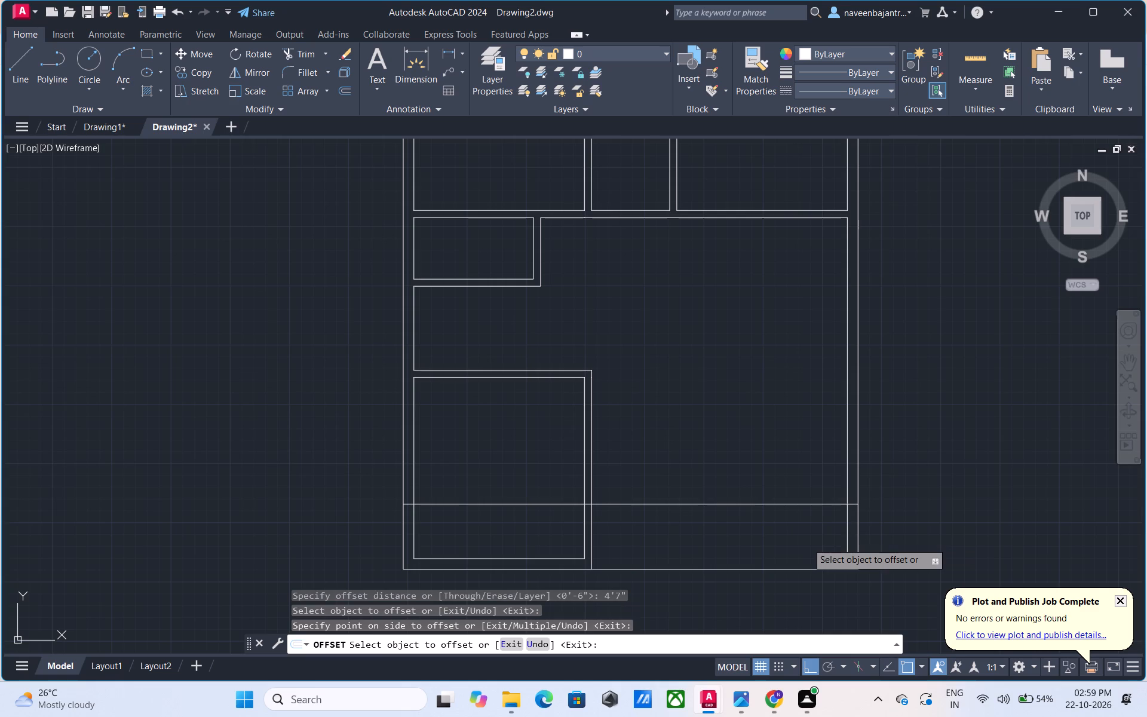
Trim the offset line to span only from the vertical partition's right face to the right exterior wall's inner face.
type("TR")
key("space")
left_click(519, 502)
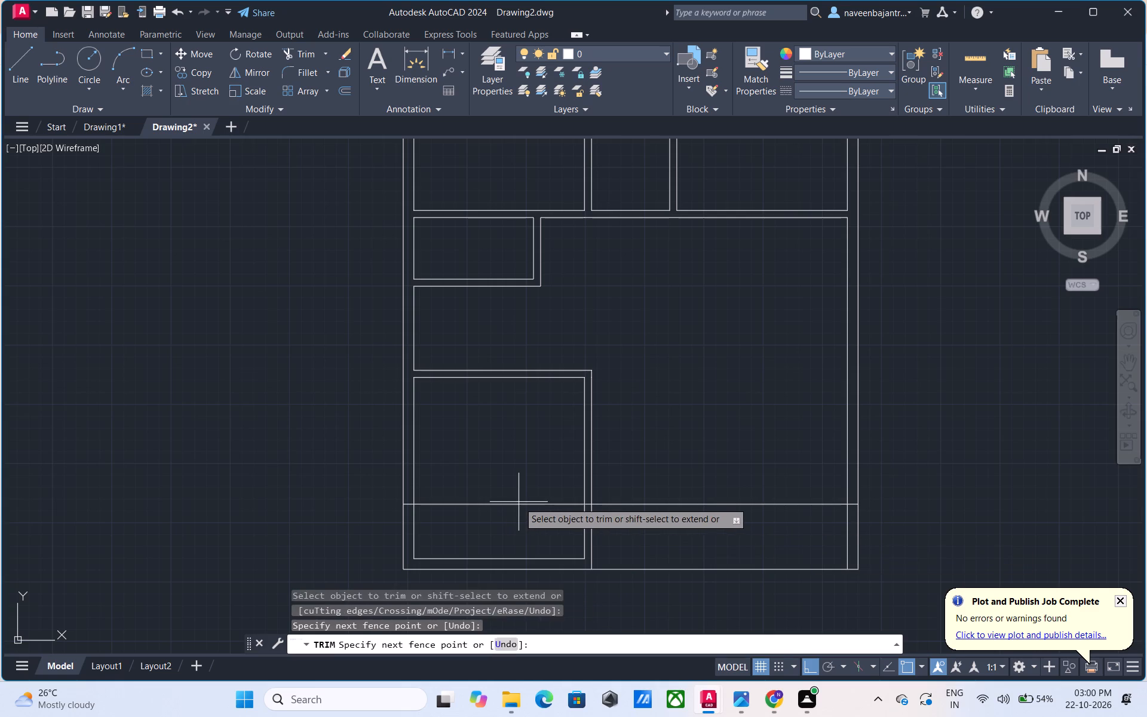
left_click(519, 510)
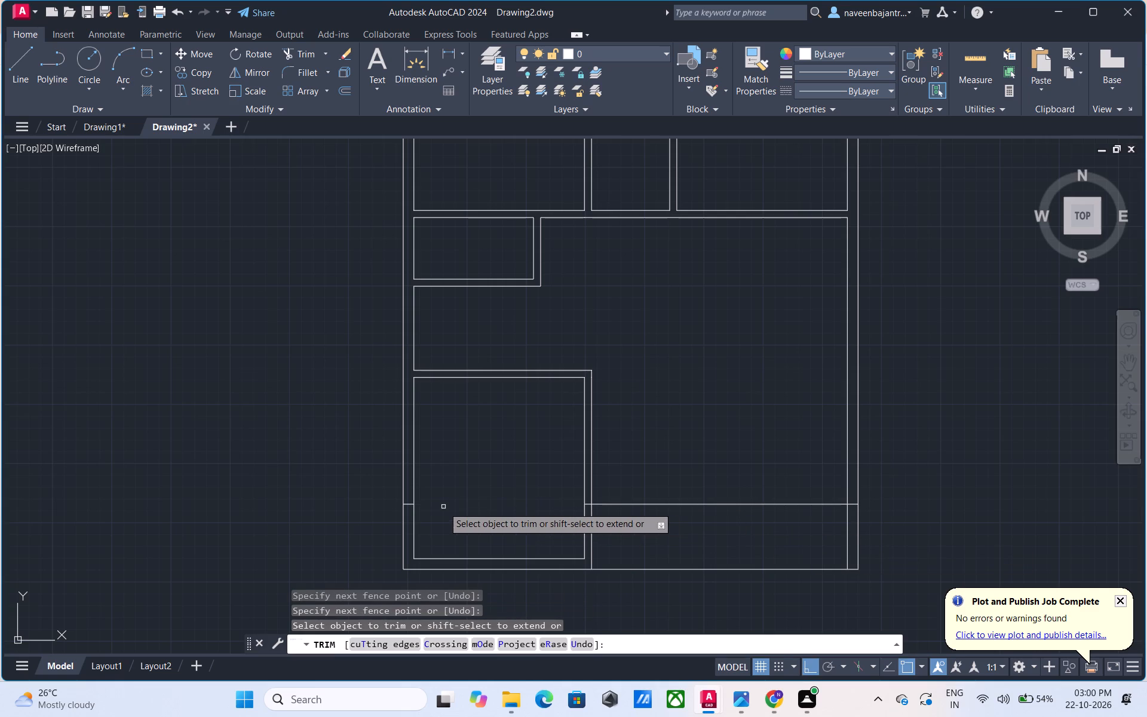
left_click(406, 504)
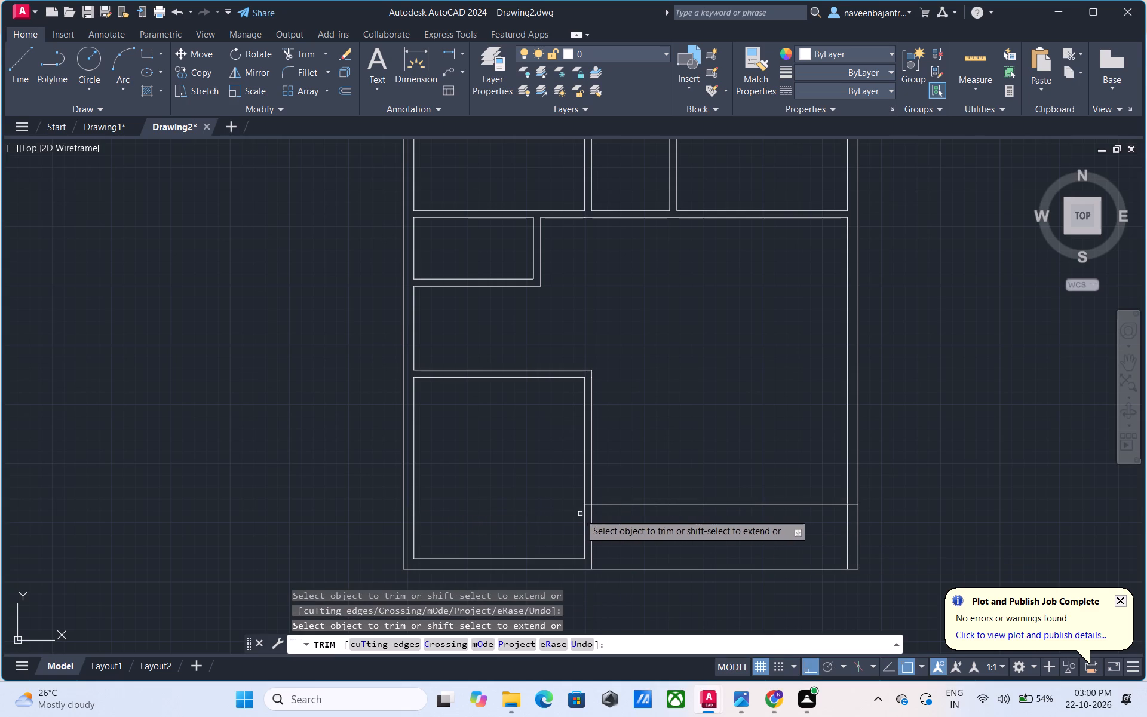
left_click(588, 505)
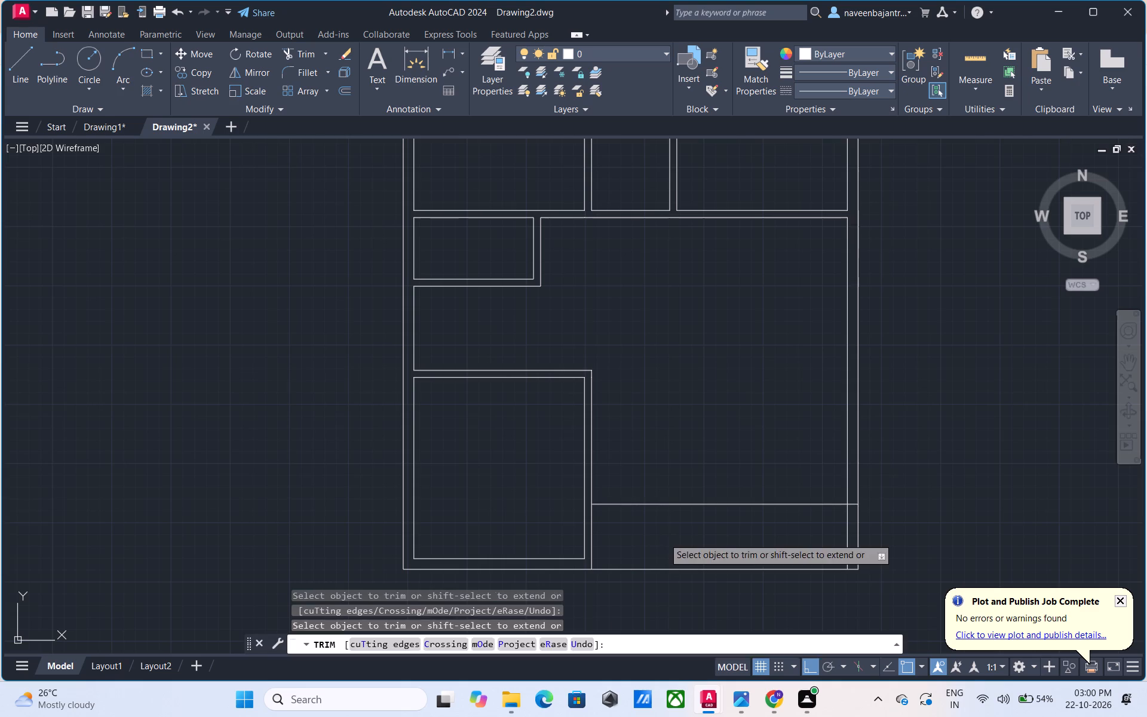
key("Escape")
key("Escape")
type("TR")
key("space")
left_click(852, 504)
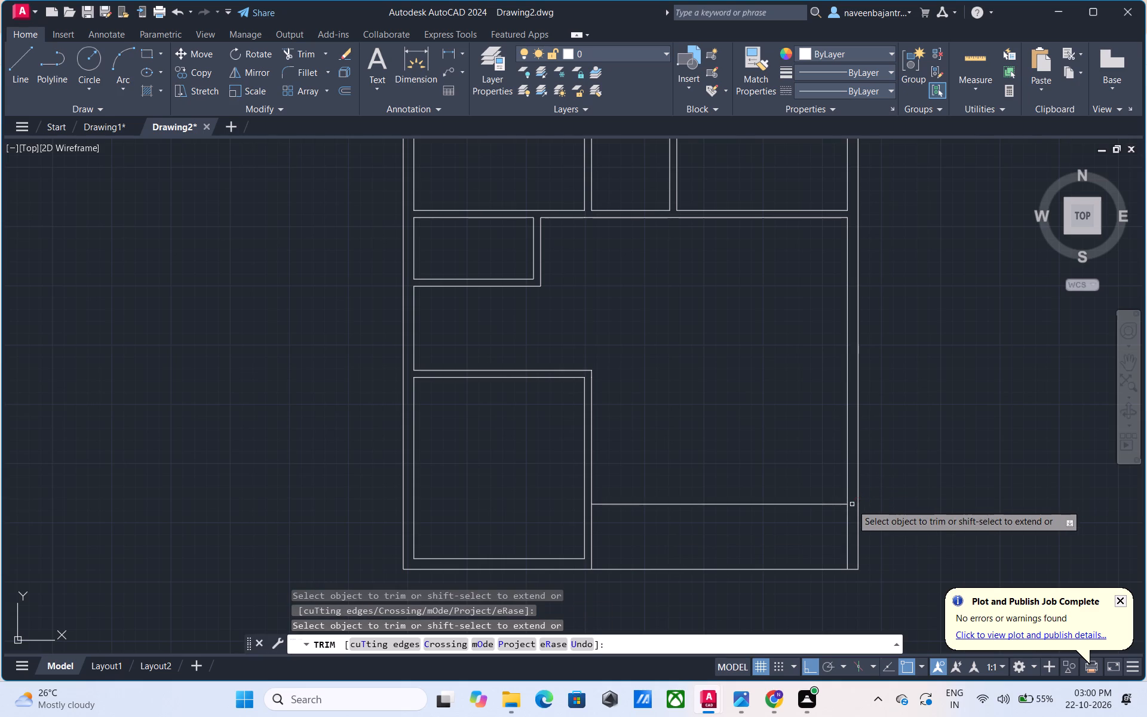
key("Escape")
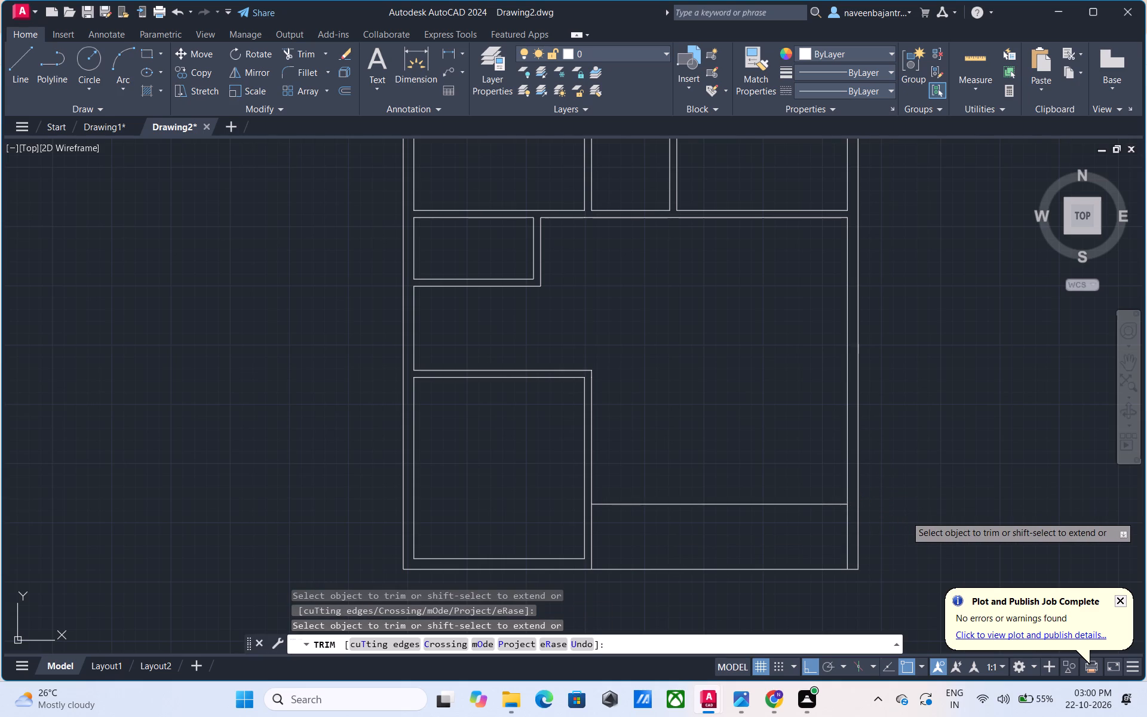
key("Escape")
Offset the trimmed horizontal line 9" upward to form the recessed wall's inner face.
type("O 9")
key("shift+quotedbl")
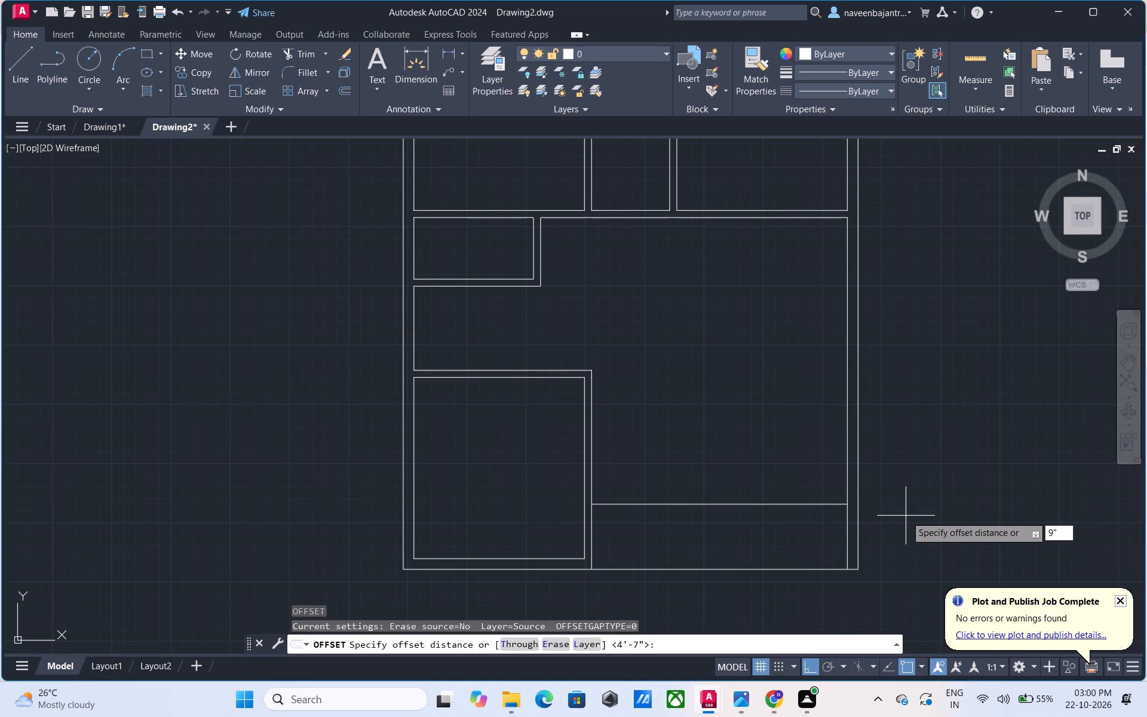
key("Return")
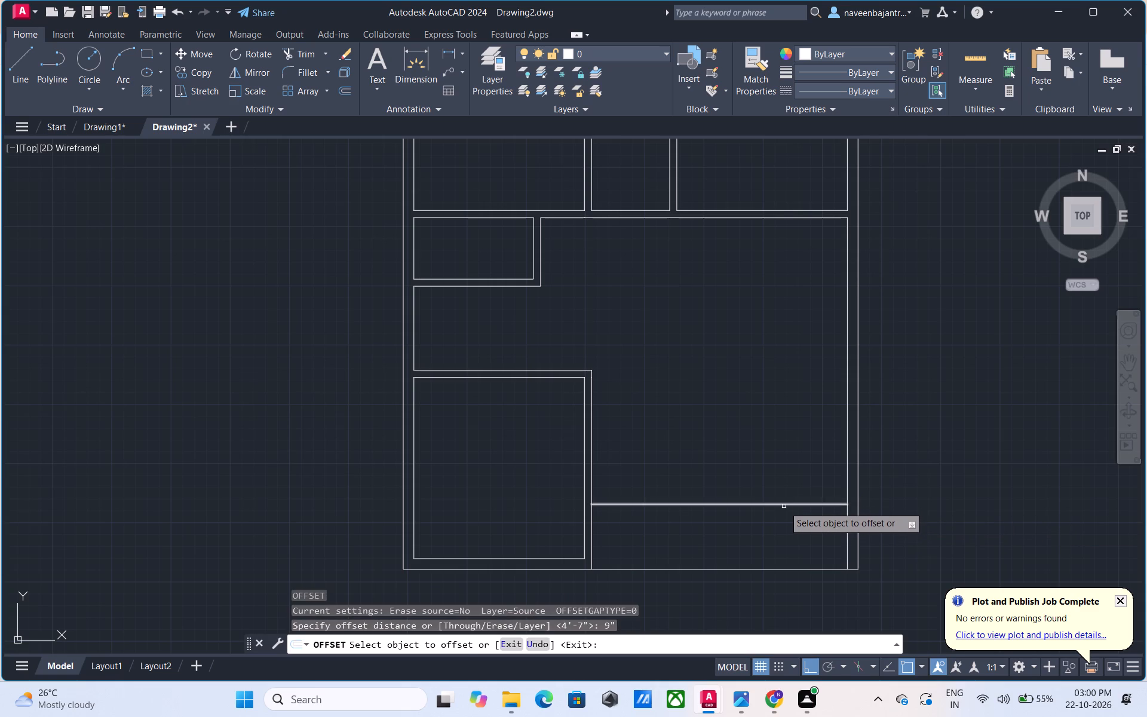
left_click(784, 504)
left_click(784, 477)
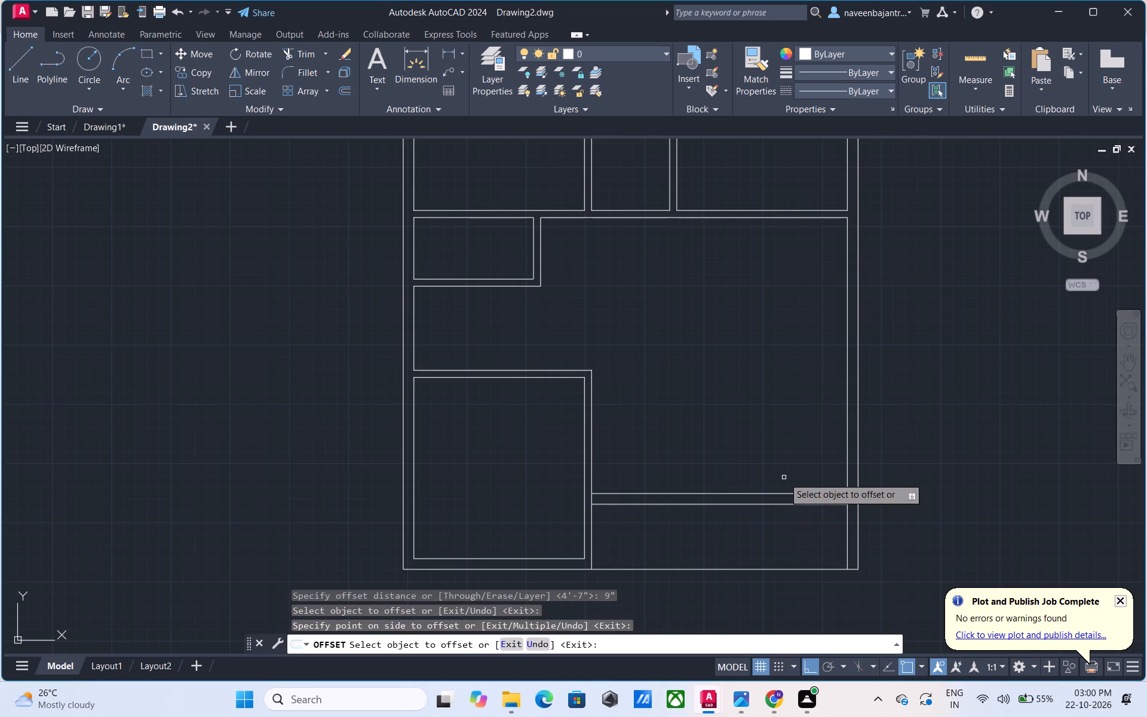
Trim the right exterior wall's inner face and the vertical partition's right face between the recessed wall's two lines, opening both junctions.
key("Escape")
type("TR")
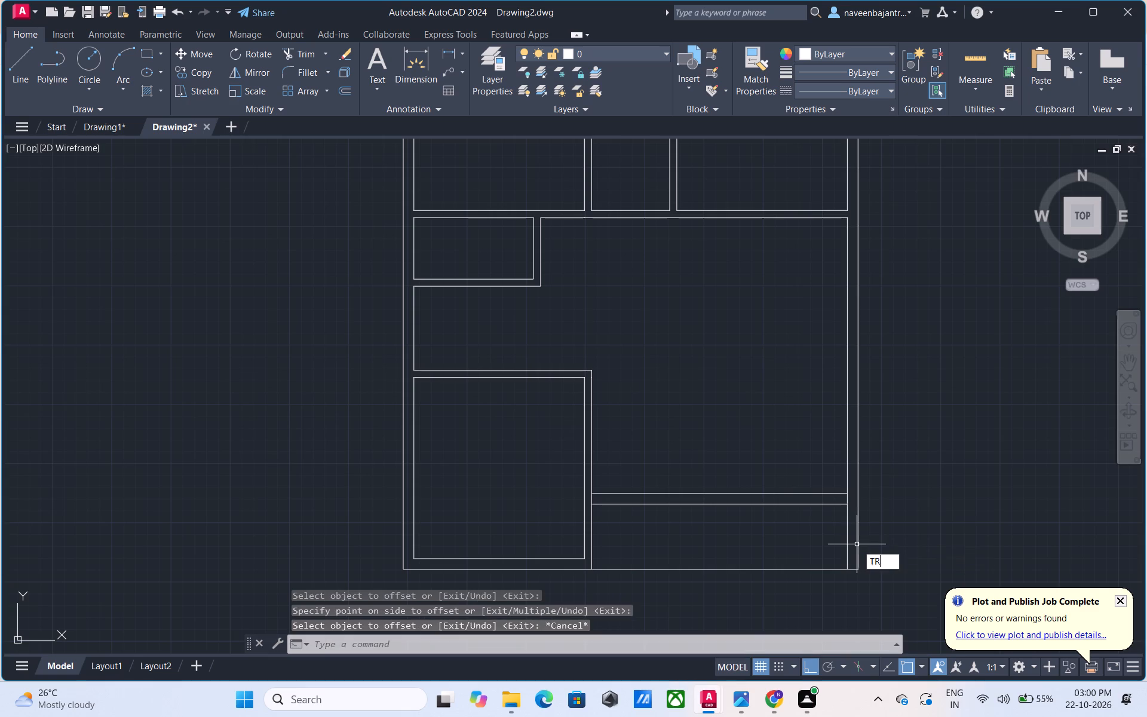
key("space")
left_click(847, 498)
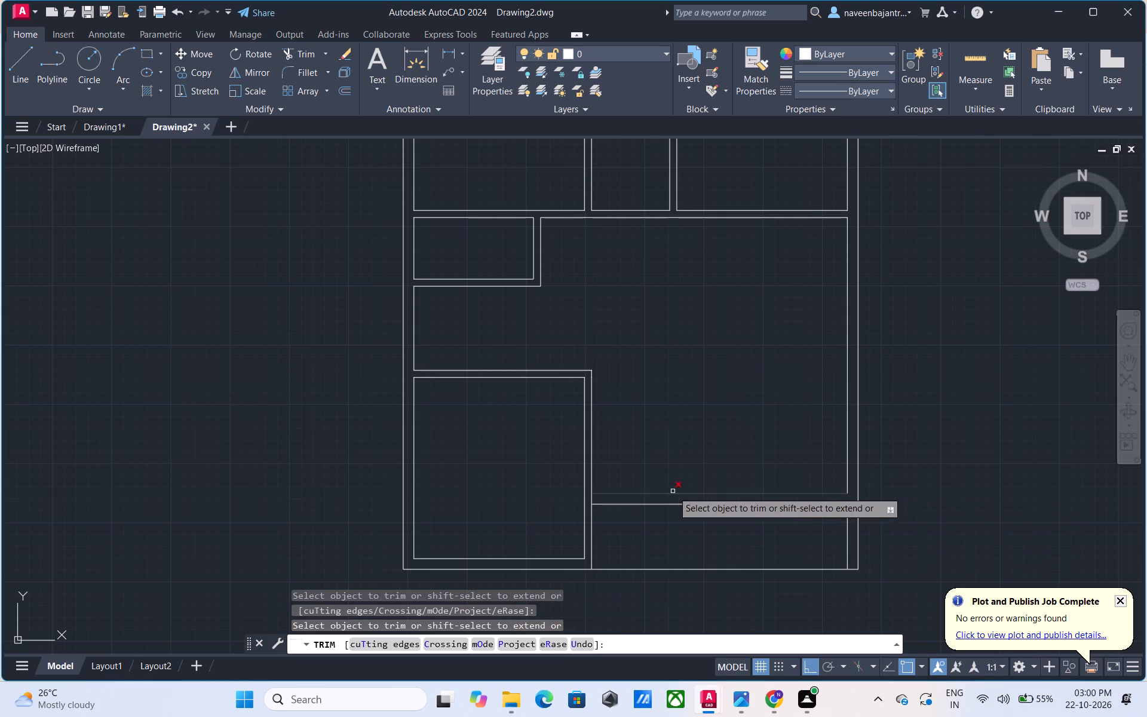
left_click(591, 499)
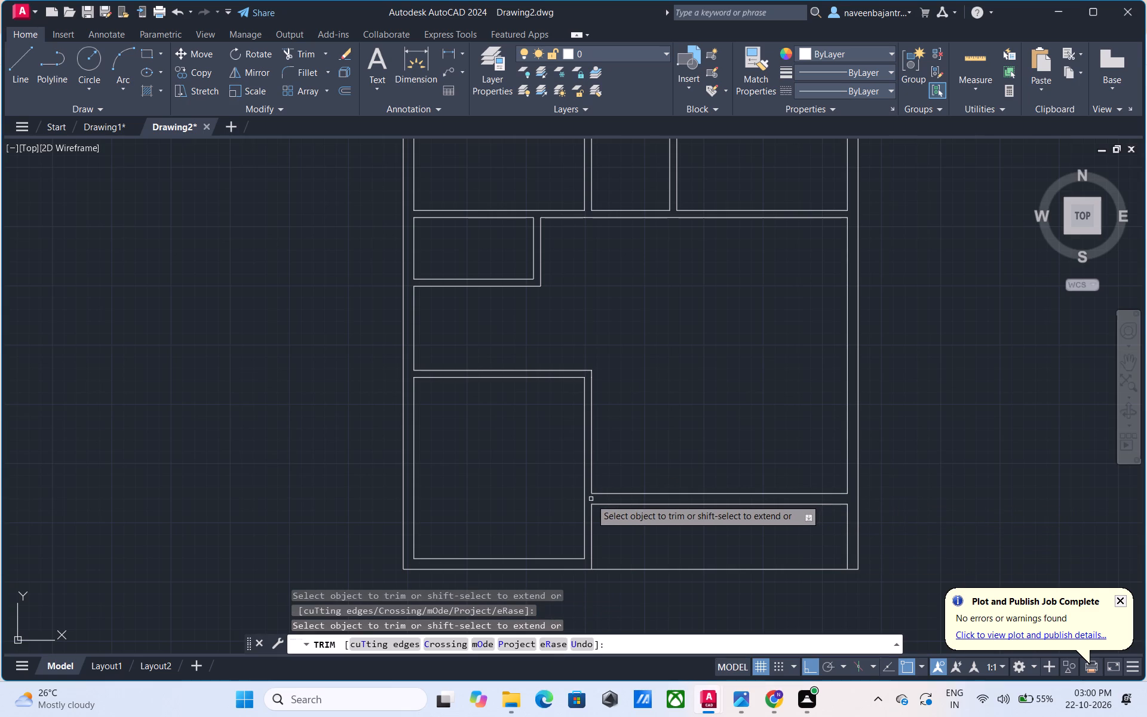
key("Escape")
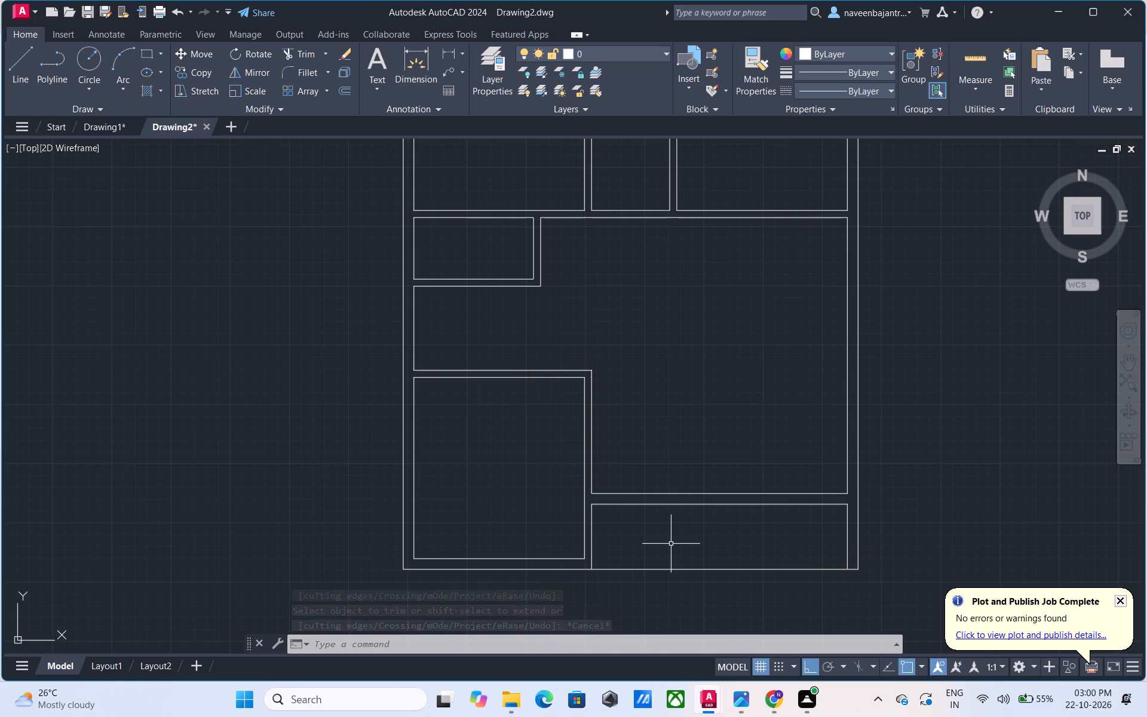
left_click(1118, 599)
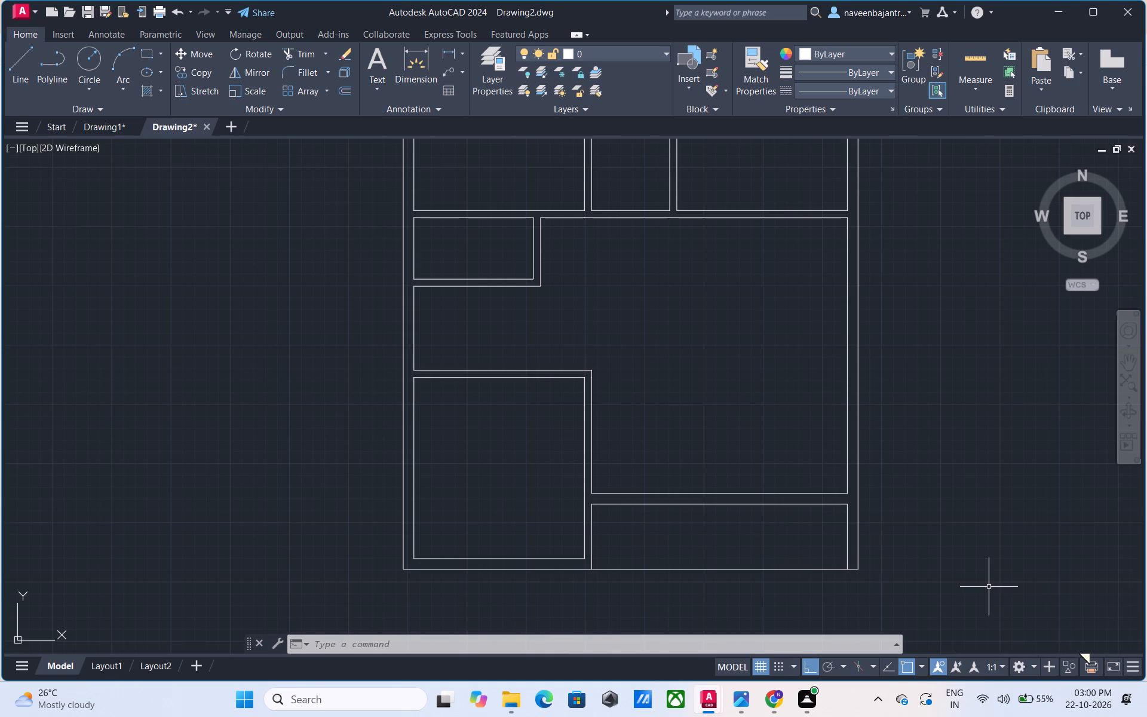
Draw a horizontal line from the right end of the recessed wall's lower face to beyond the right exterior wall's outer line.
scroll(1010, 566, "down", 1)
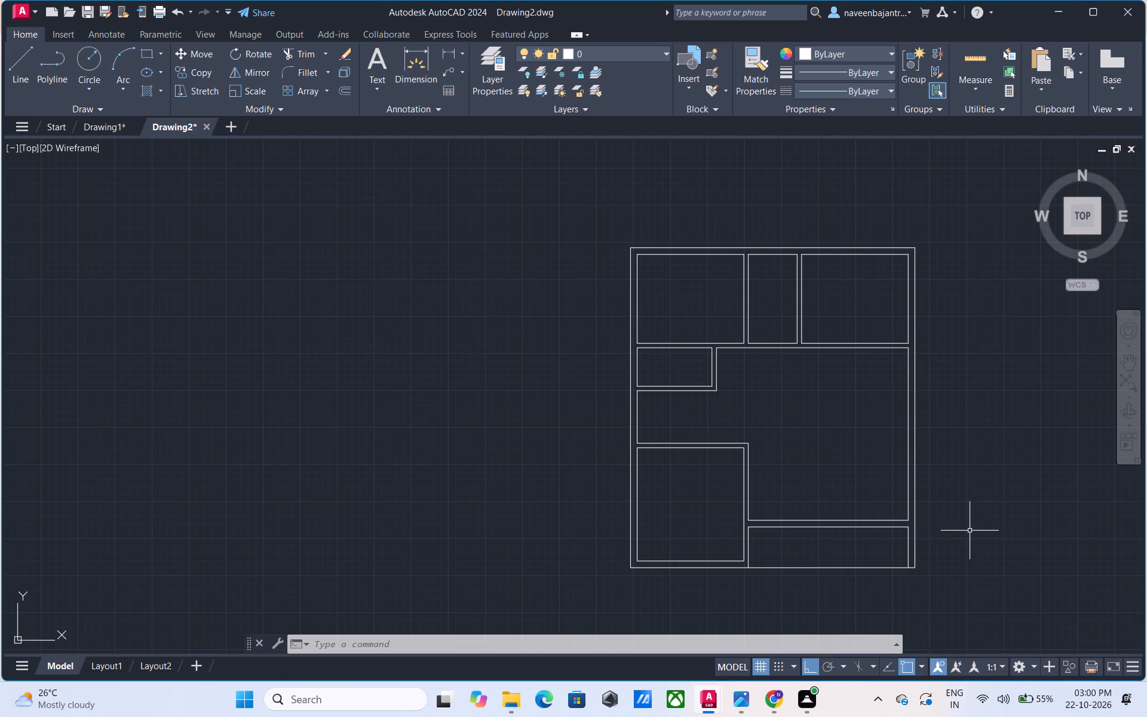
scroll(967, 543, "up", 2)
key("Escape")
type("L")
key("space")
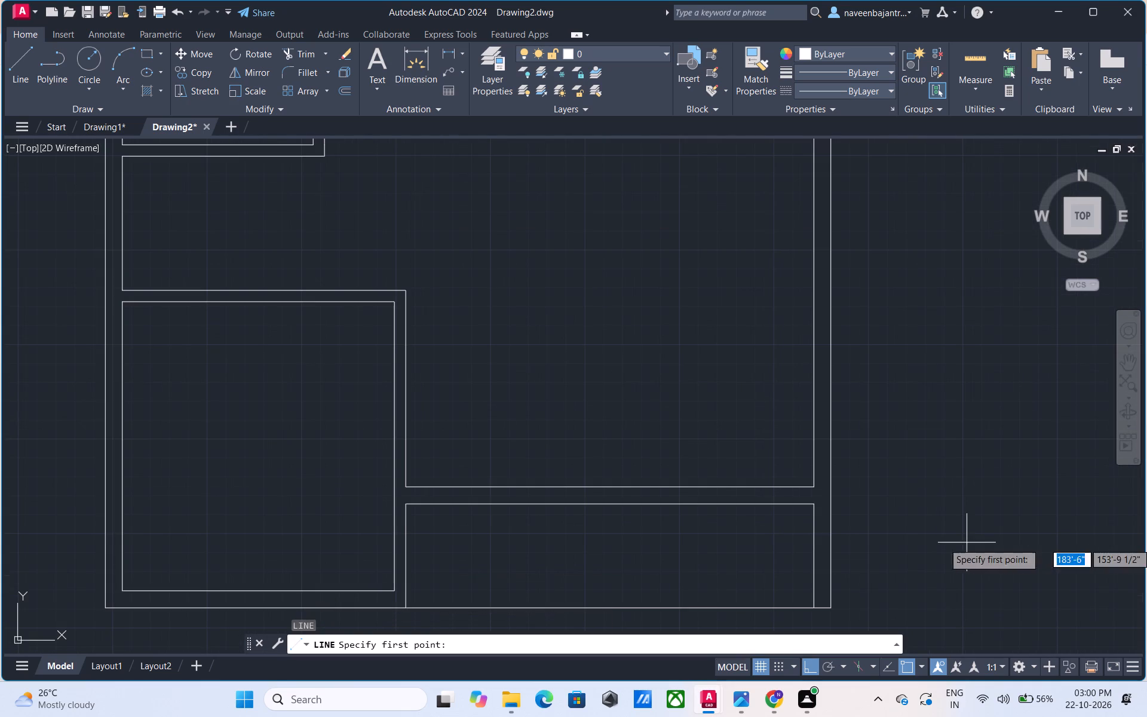
left_click(817, 505)
left_click(888, 508)
key("Escape")
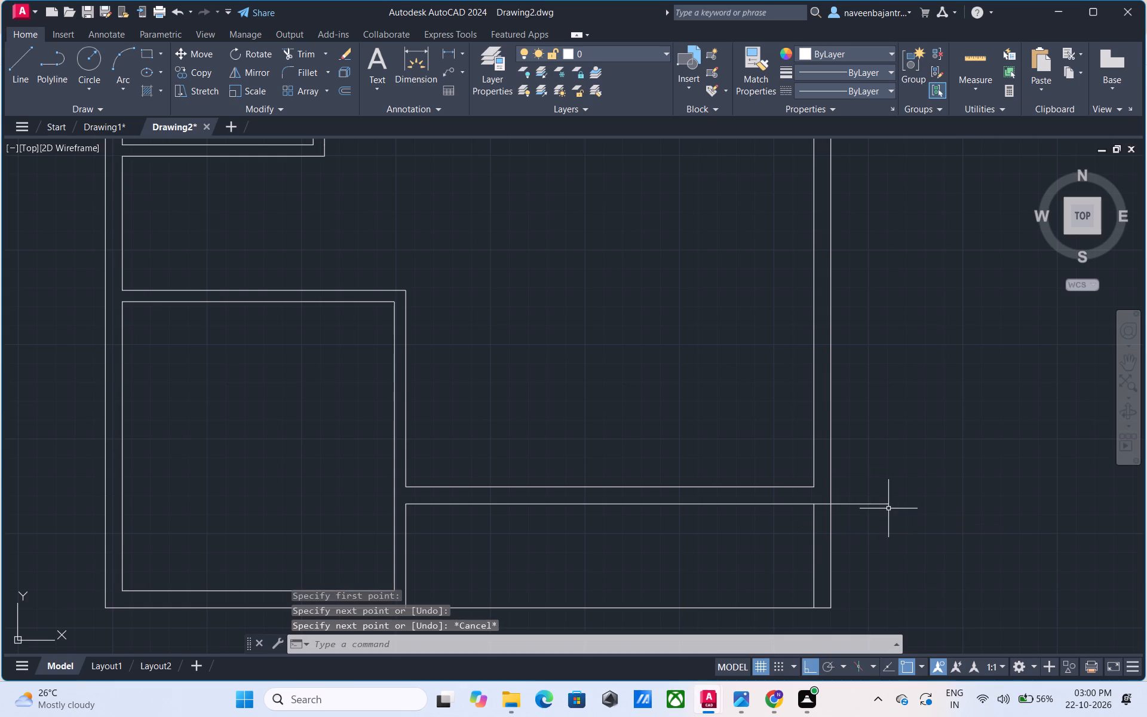
Trim the new line's overshoot outside the plan and remove the right exterior wall's inner face below the recessed wall.
type("TR")
key("space")
left_click(861, 504)
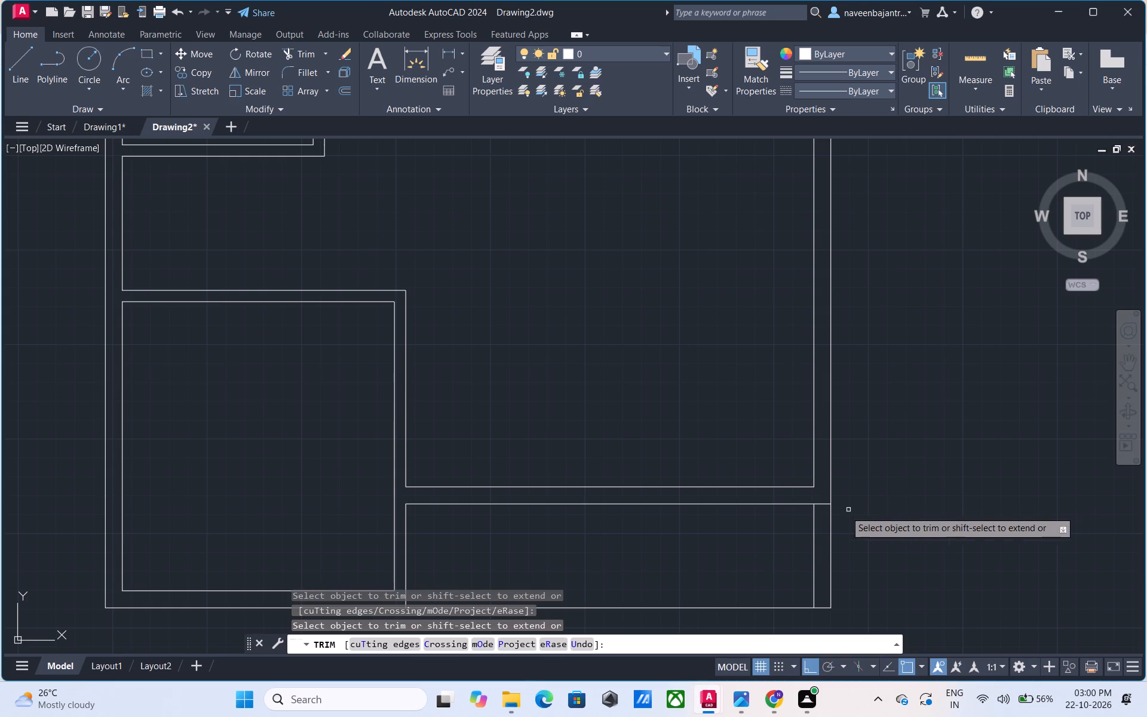
left_click(812, 526)
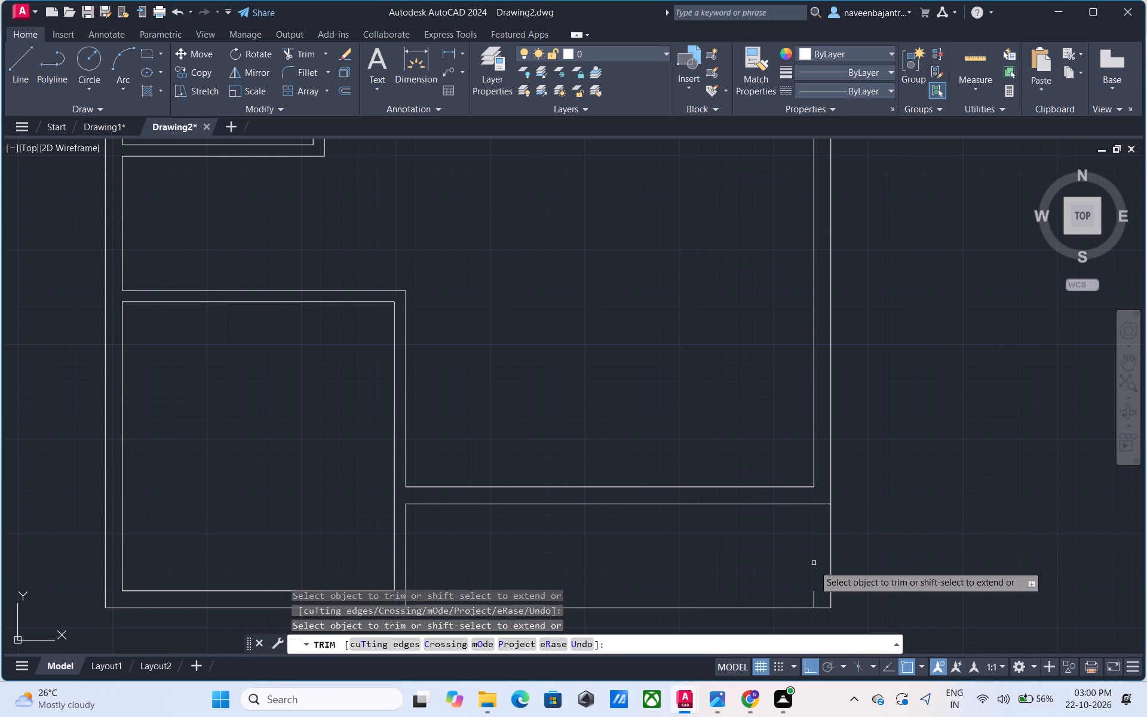
left_click(812, 593)
key("Escape")
Offset the right exterior wall's inner face 13'6" to the left into the large room above the recess.
scroll(930, 568, "down", 1)
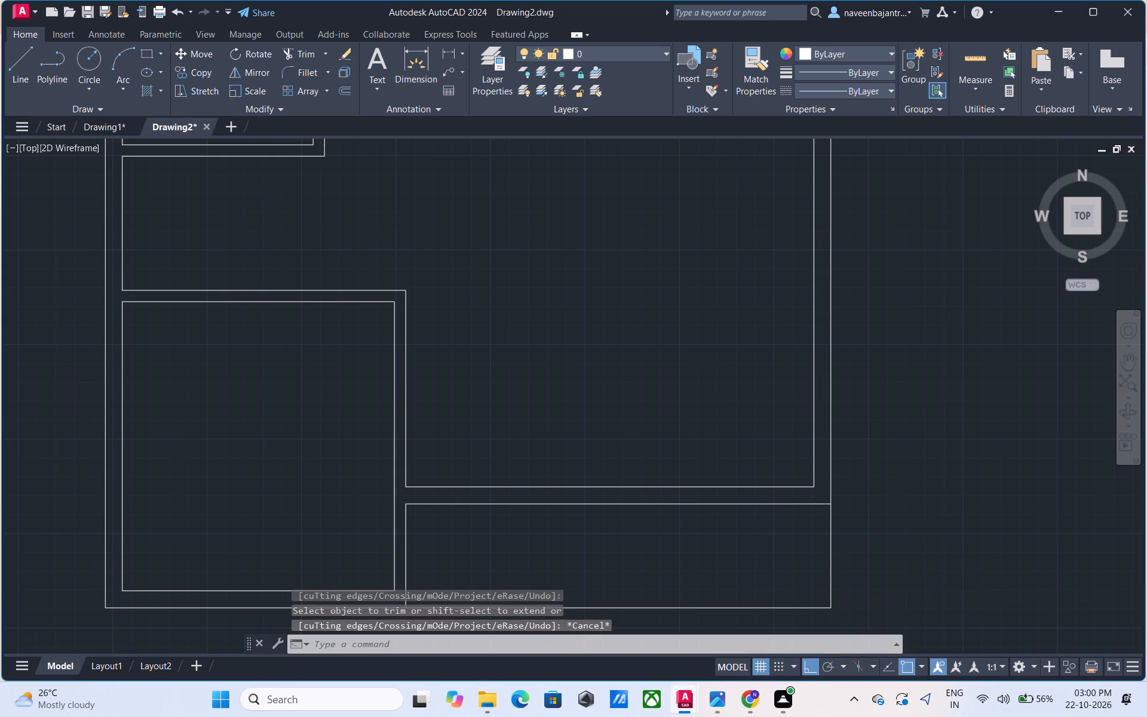
scroll(930, 568, "down", 1)
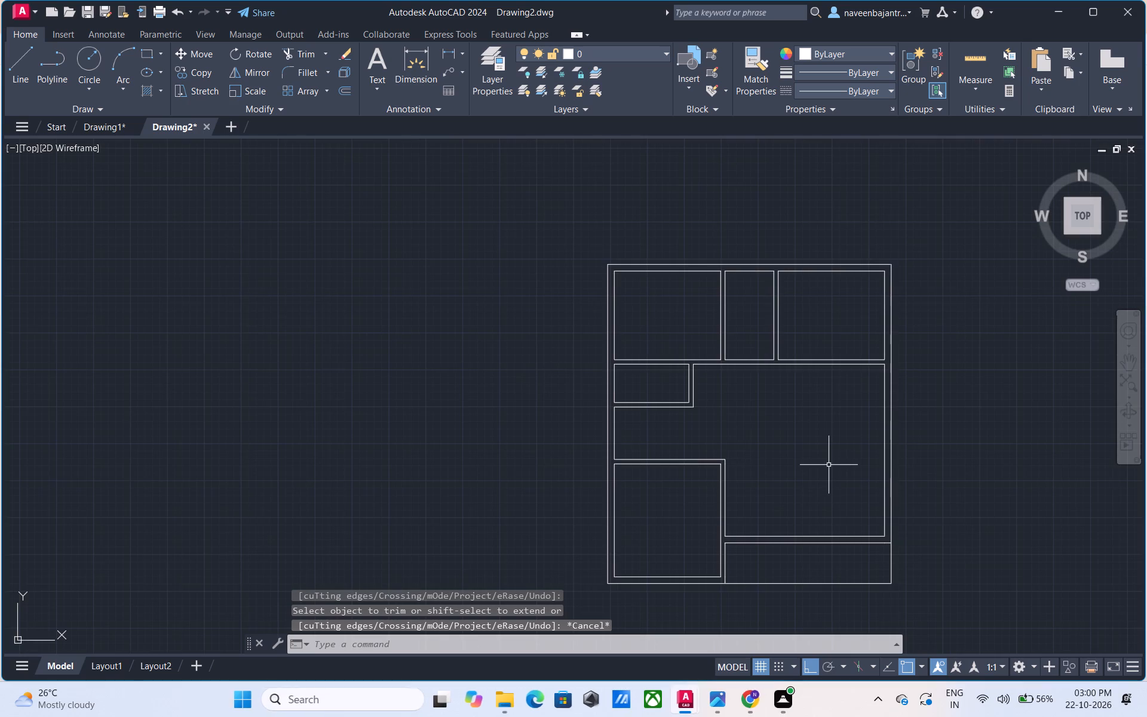
middle_click_drag(829, 465, 677, 427)
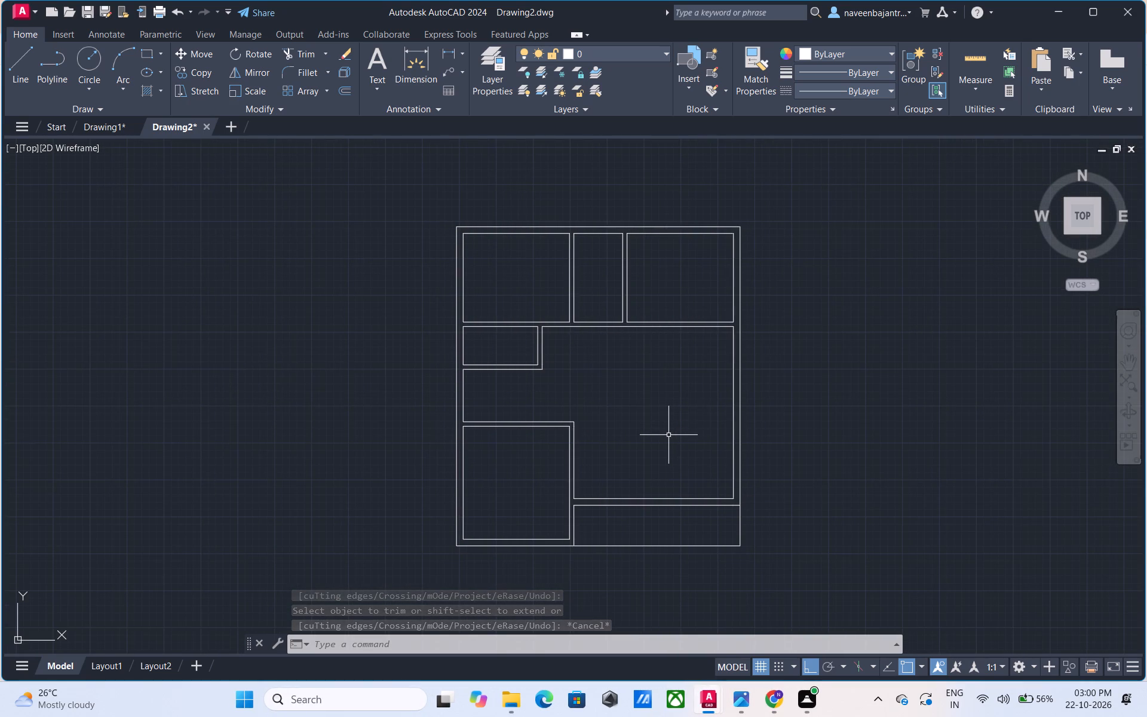
scroll(668, 435, "up", 1)
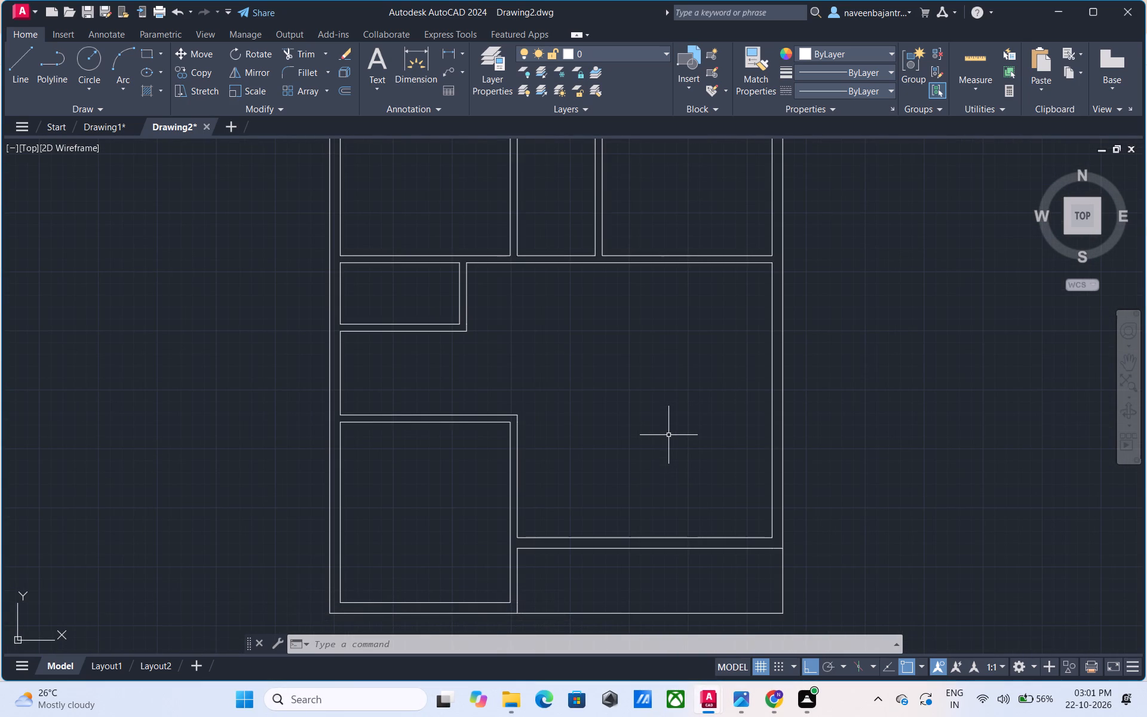
scroll(668, 435, "down", 1)
key("Escape")
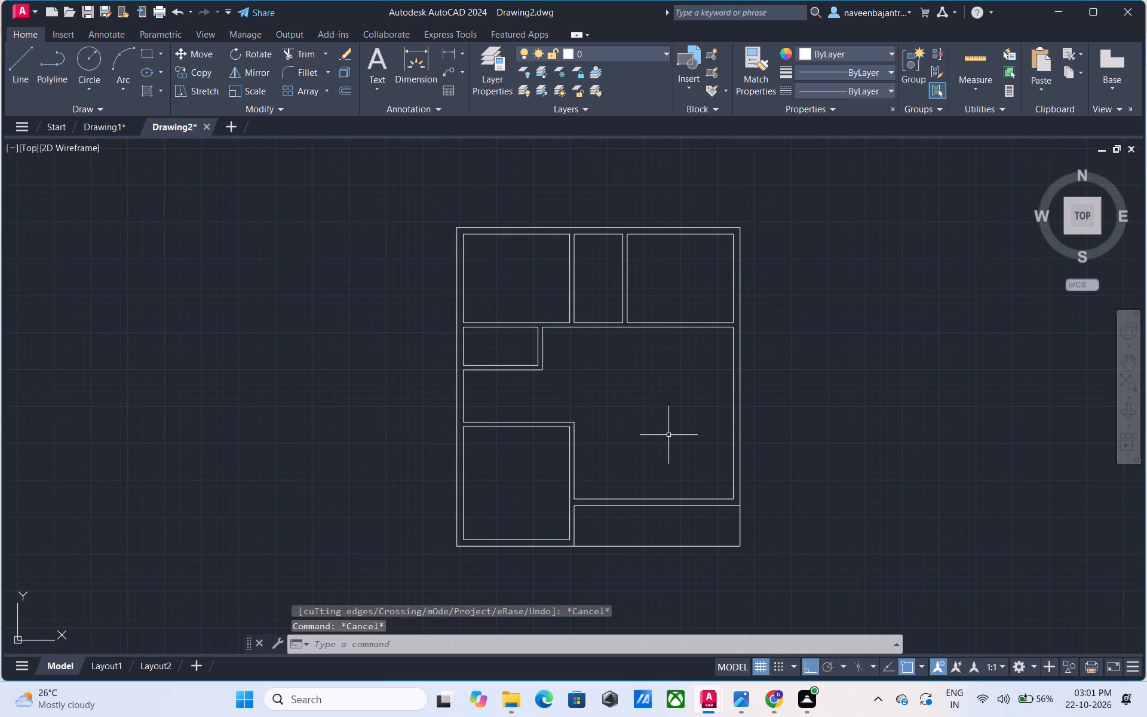
key("Escape")
type("O 13")
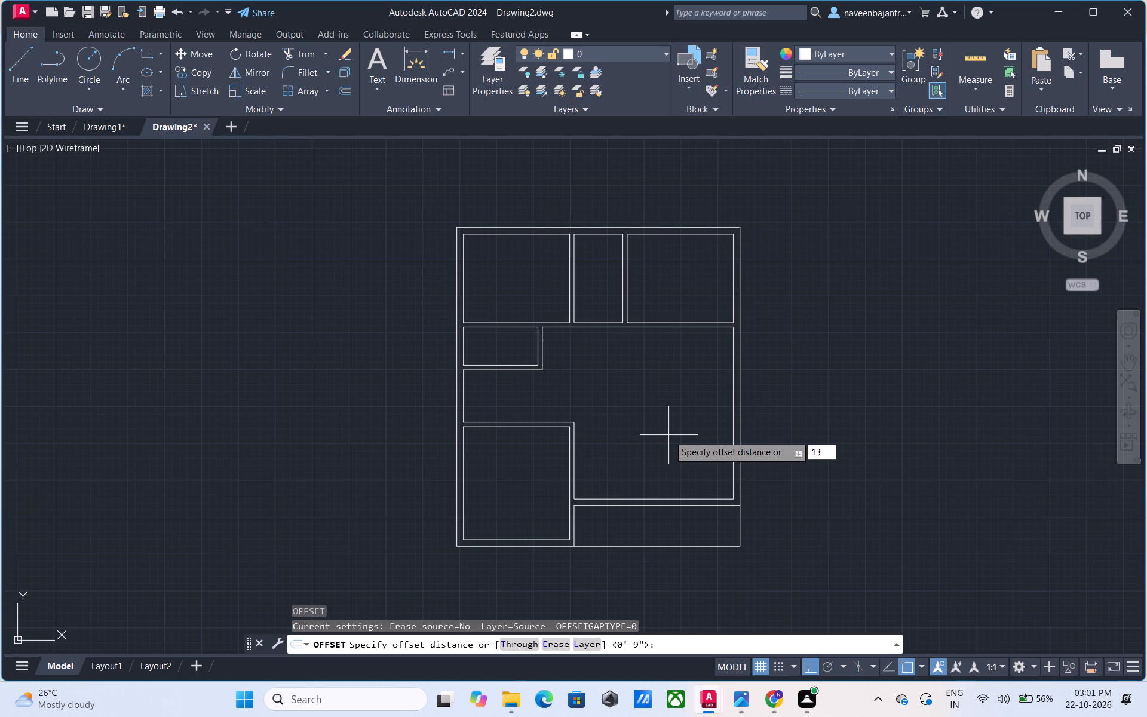
key("apostrophe")
key("6")
key("shift+quotedbl")
key("Return")
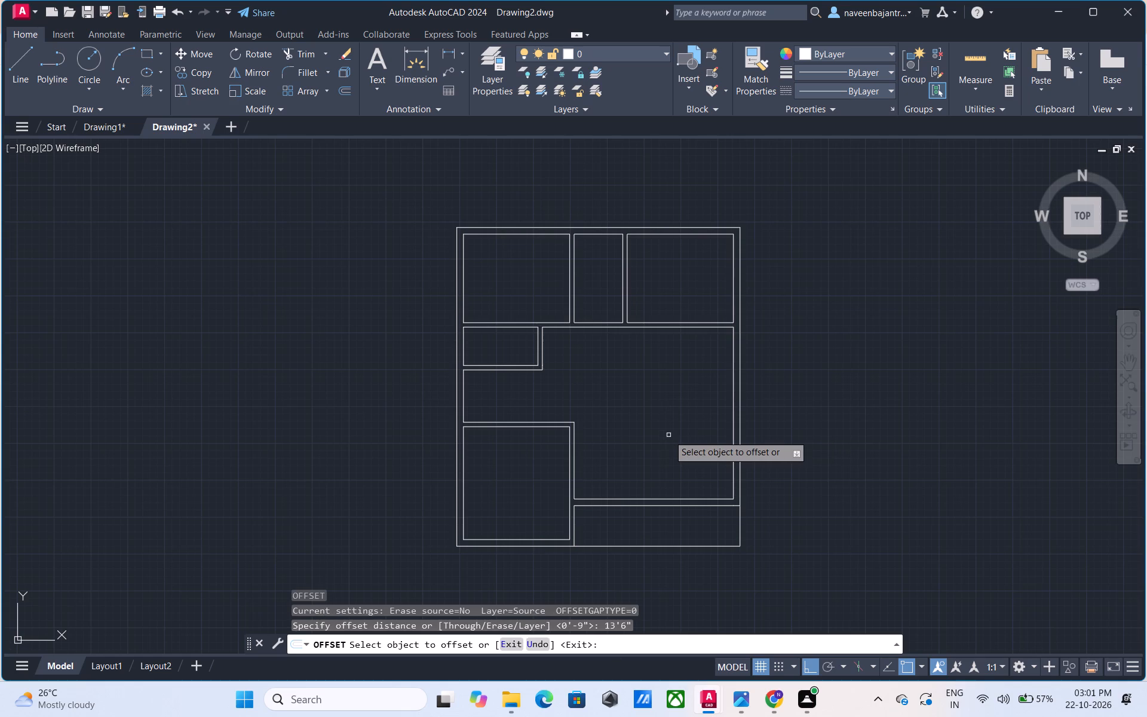
left_click(732, 465)
left_click(703, 466)
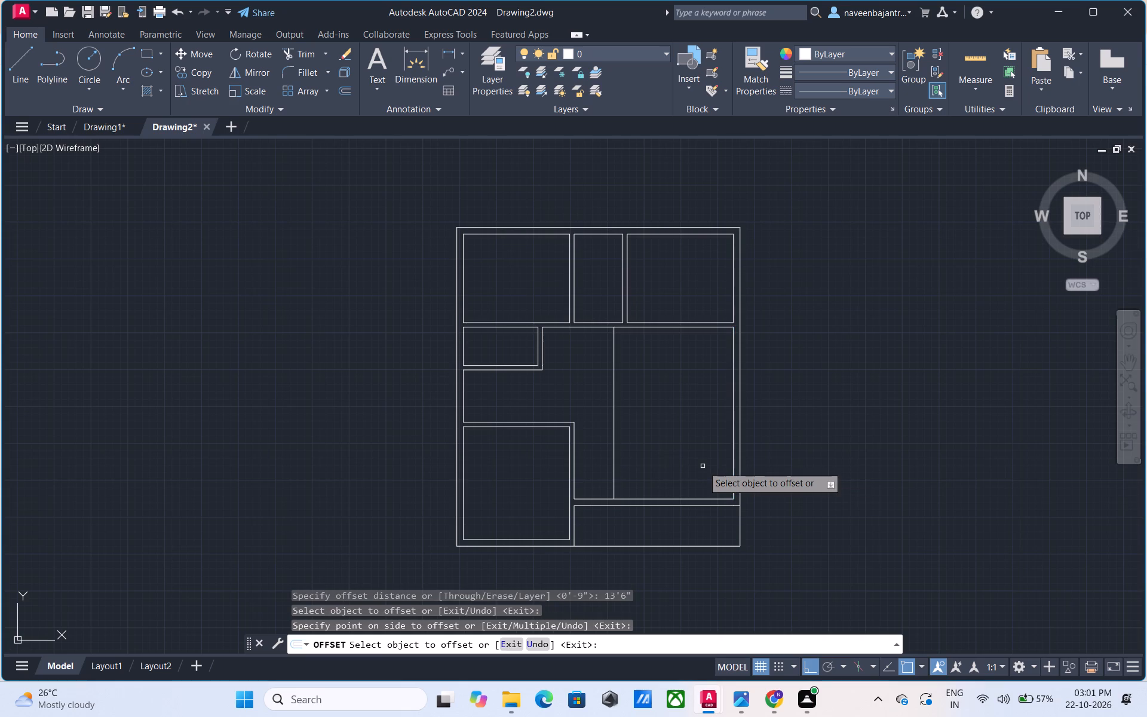
key("Escape")
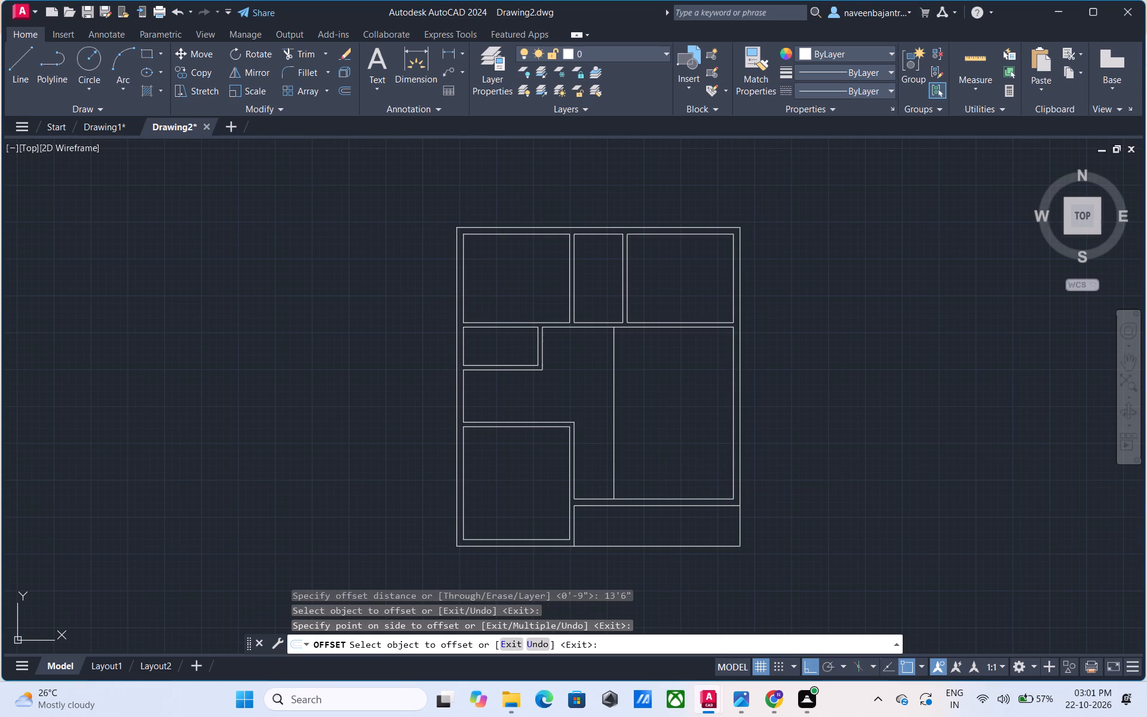
Offset the new vertical line 6" to the left to form the partition's second face.
key("Escape")
type("O 6")
key("shift+quotedbl")
key("Return")
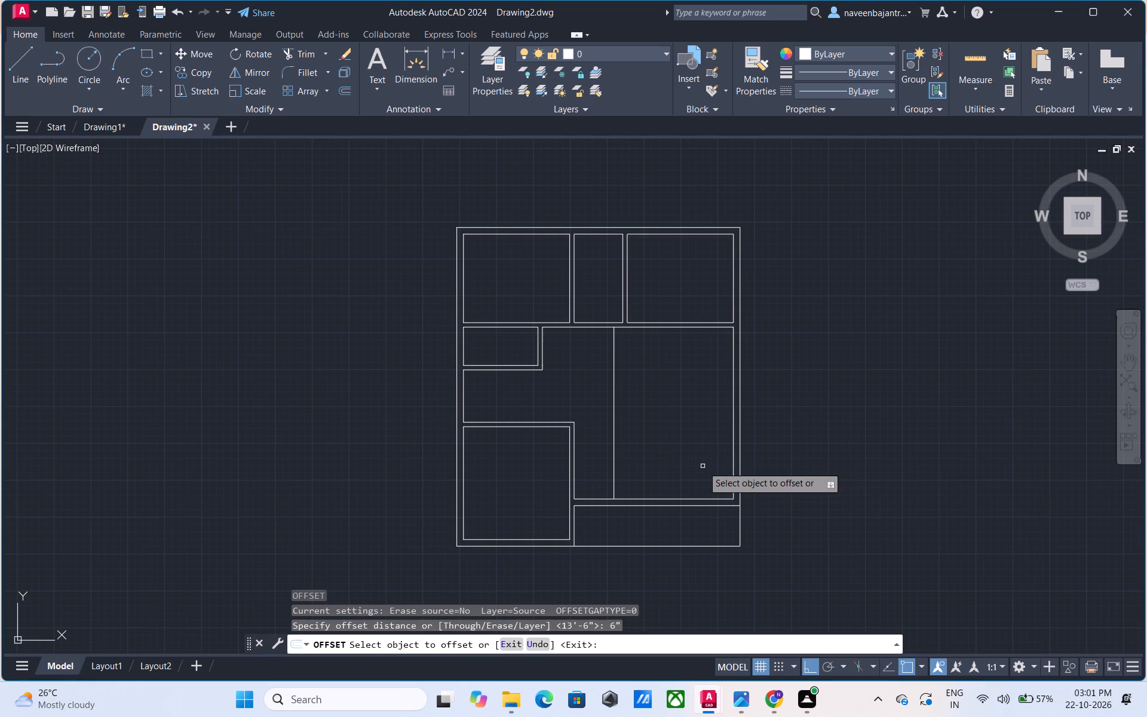
left_click(613, 482)
left_click(581, 480)
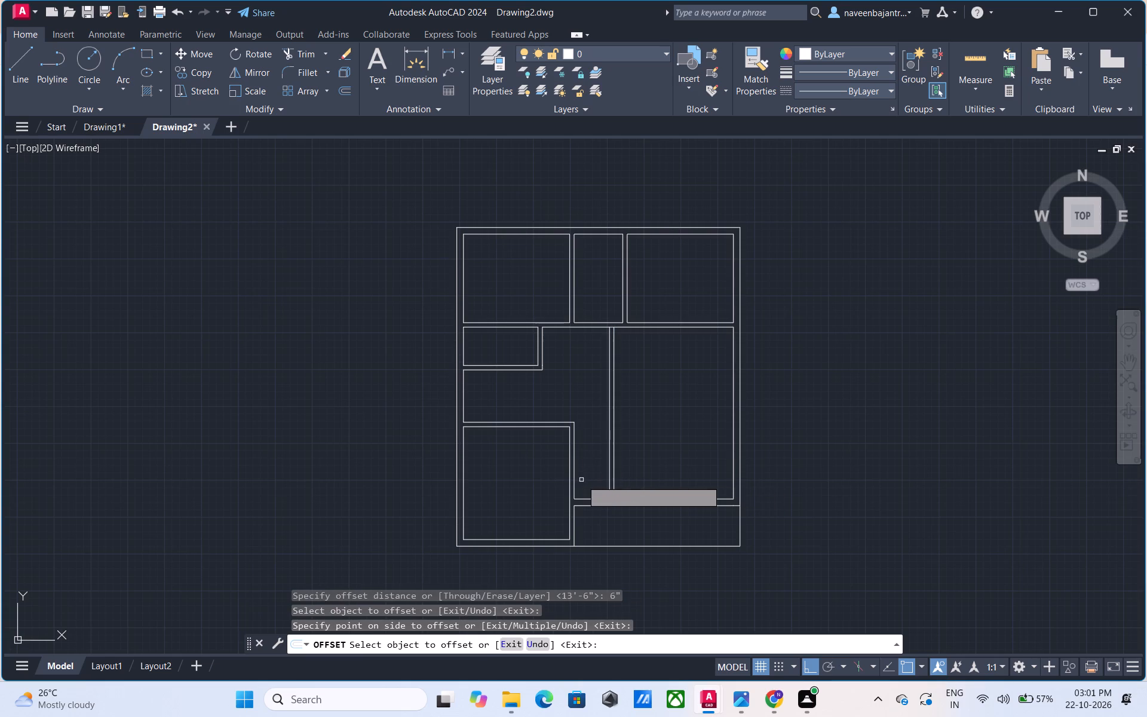
key("Escape")
Draw a horizontal guide line from the bottom-left room's outer upper-right corner rightward across both faces of the new partition.
scroll(581, 480, "up", 1)
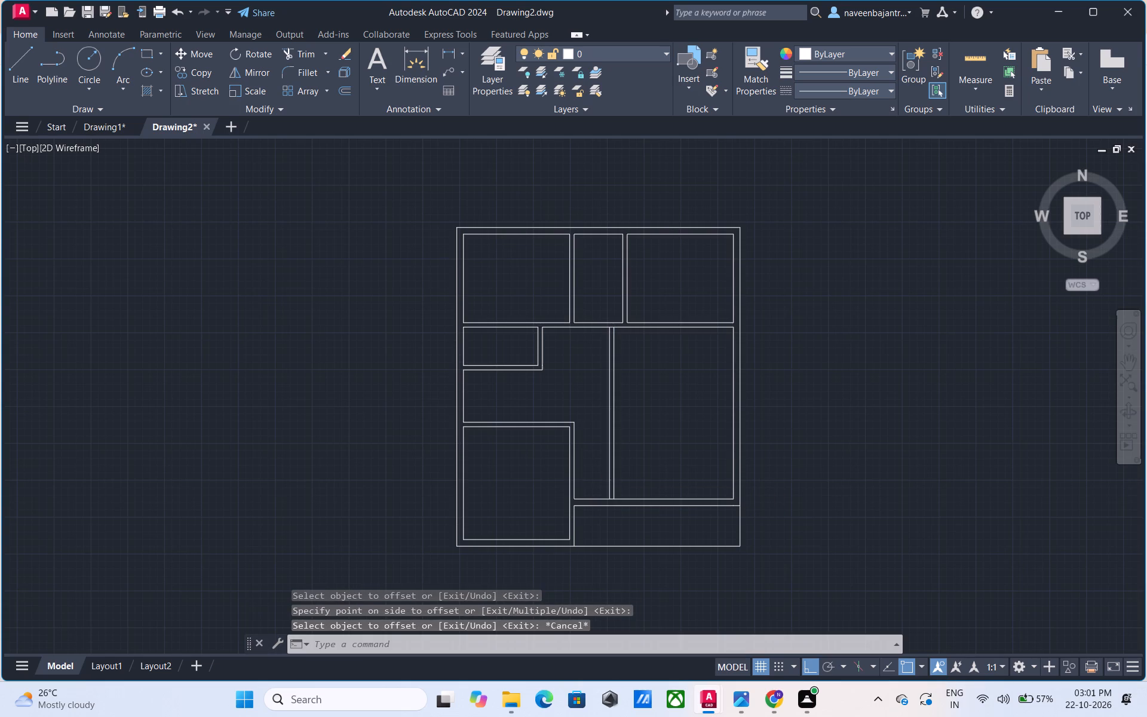
key("Escape")
type("L")
key("space")
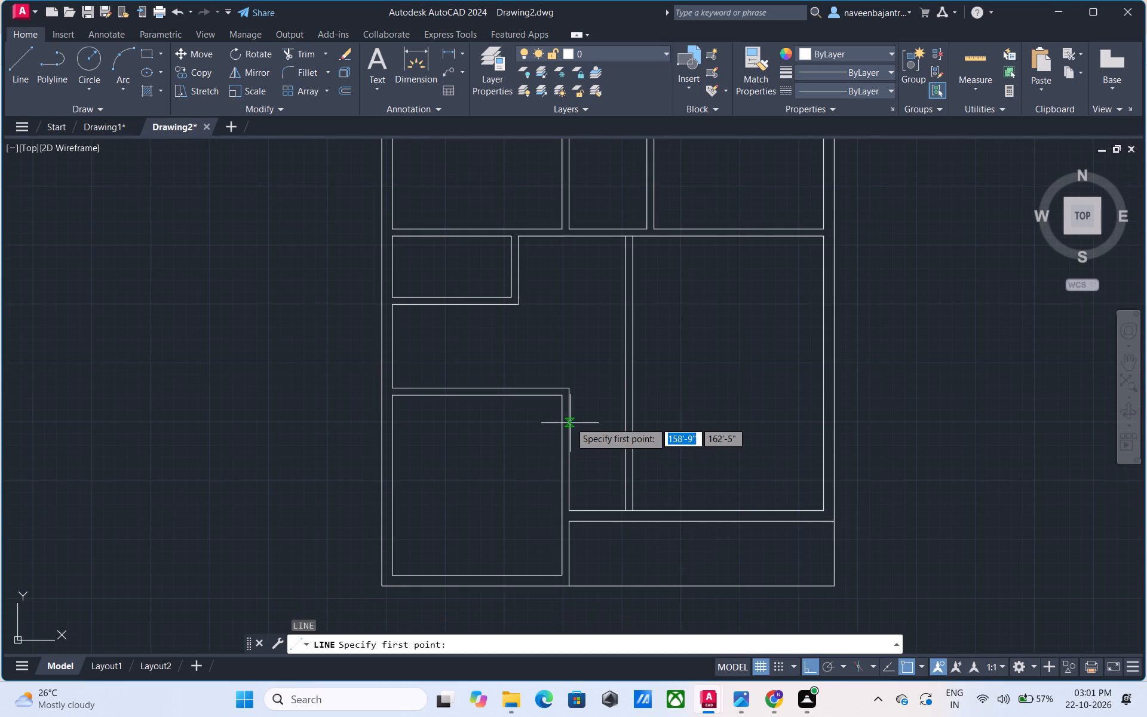
left_click(573, 388)
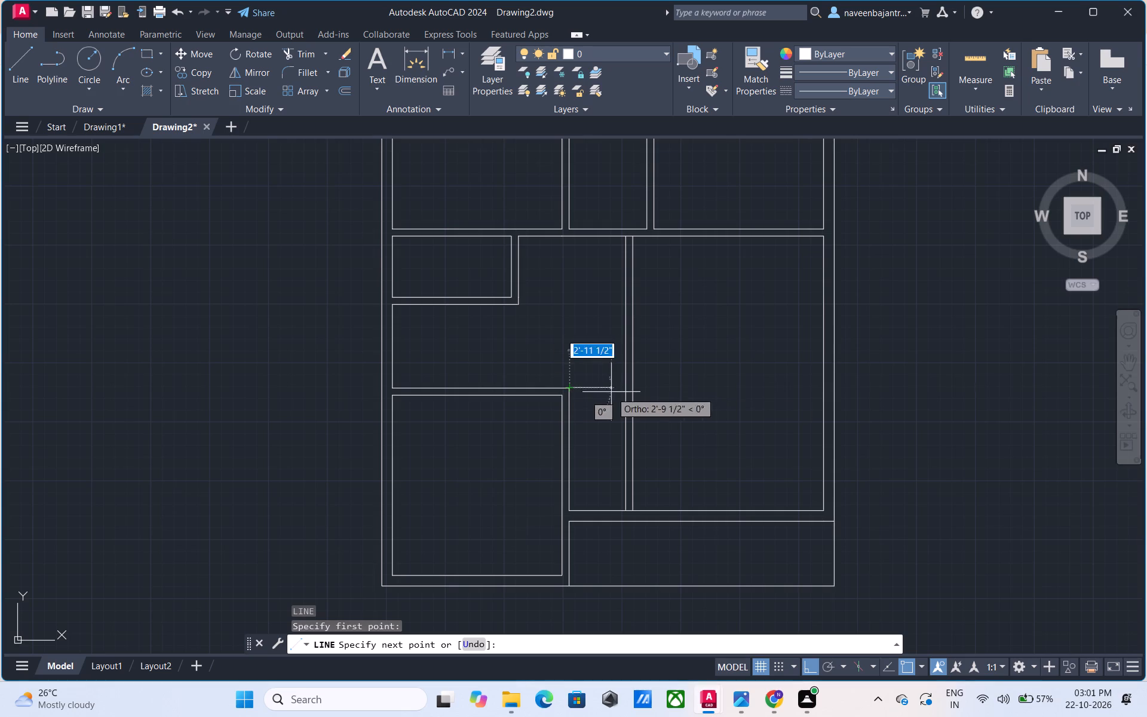
left_click(654, 392)
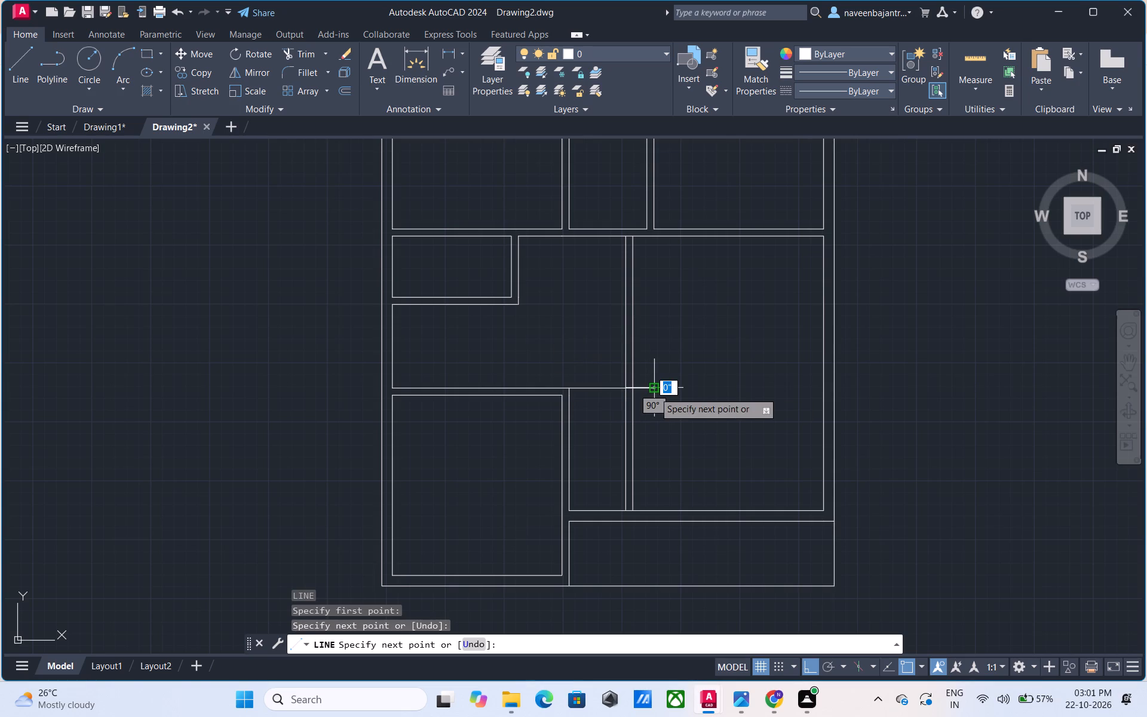
key("Escape")
Trim the new partition to a capped stub below the guide line, removing the guide's excess and the recessed wall's inner face between its faces.
type("TR")
key("space")
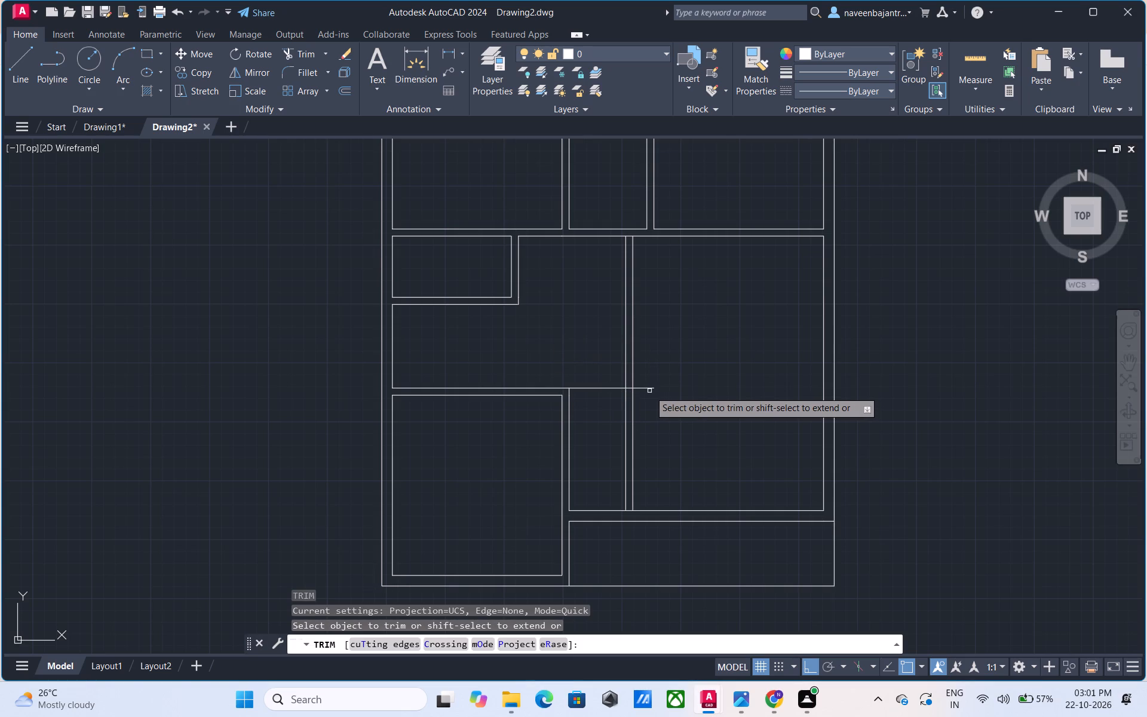
left_click(648, 387)
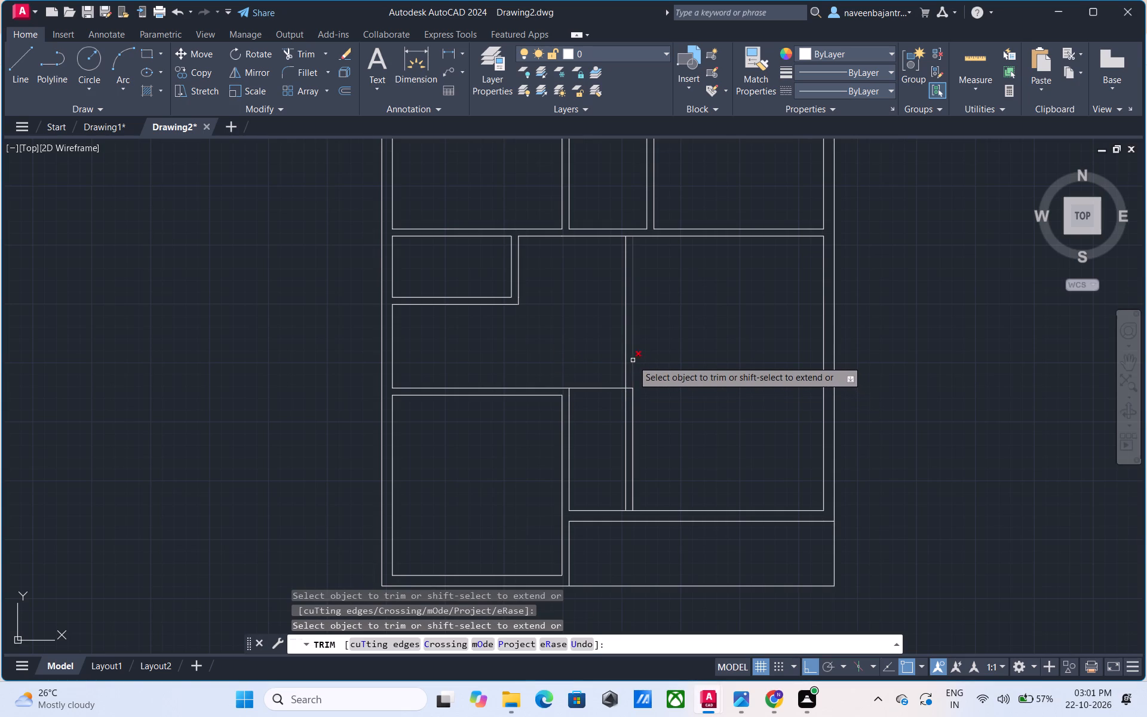
left_click(633, 360)
left_click(627, 351)
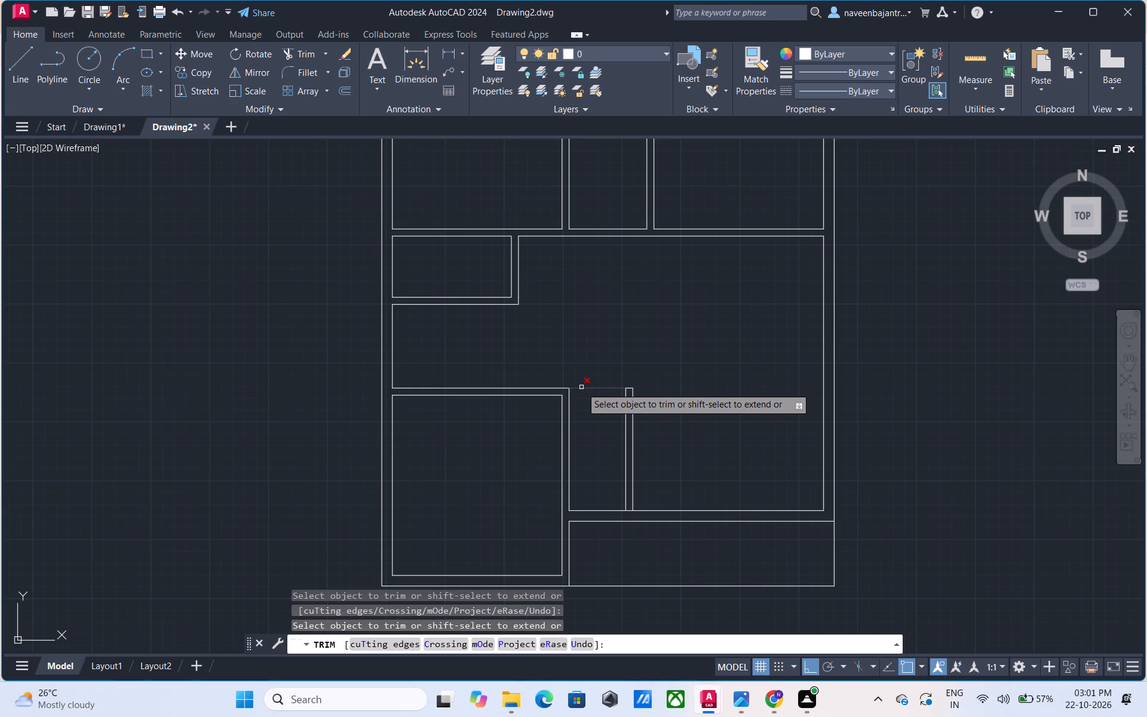
left_click(581, 388)
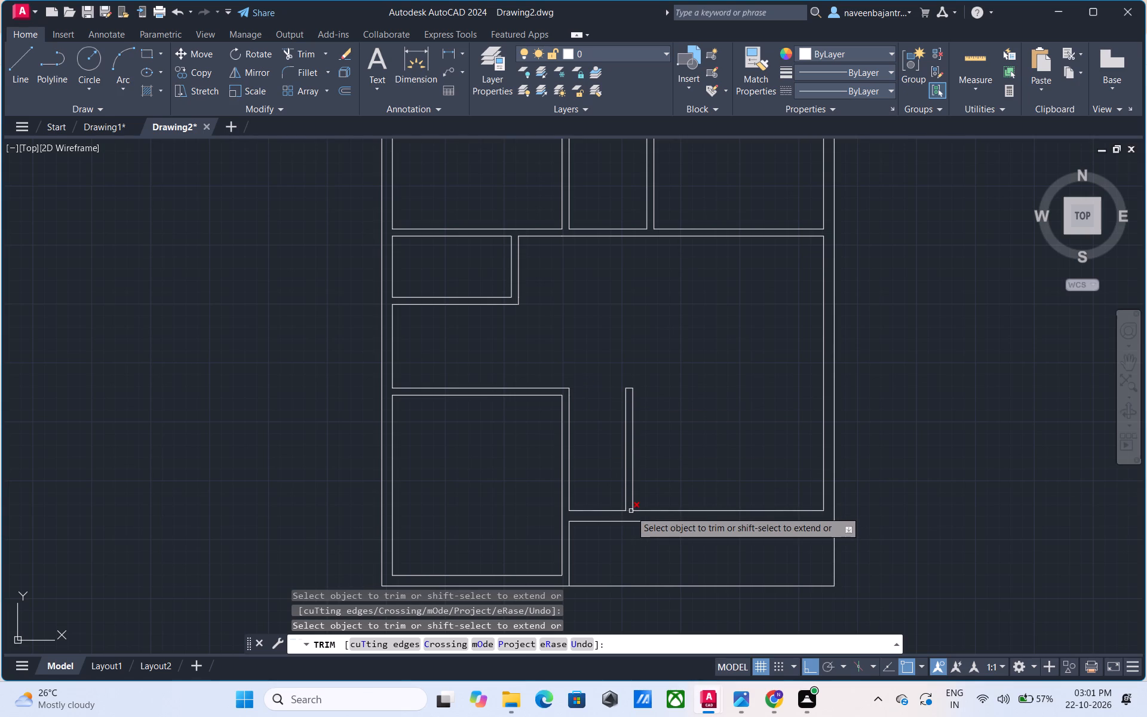
left_click(631, 511)
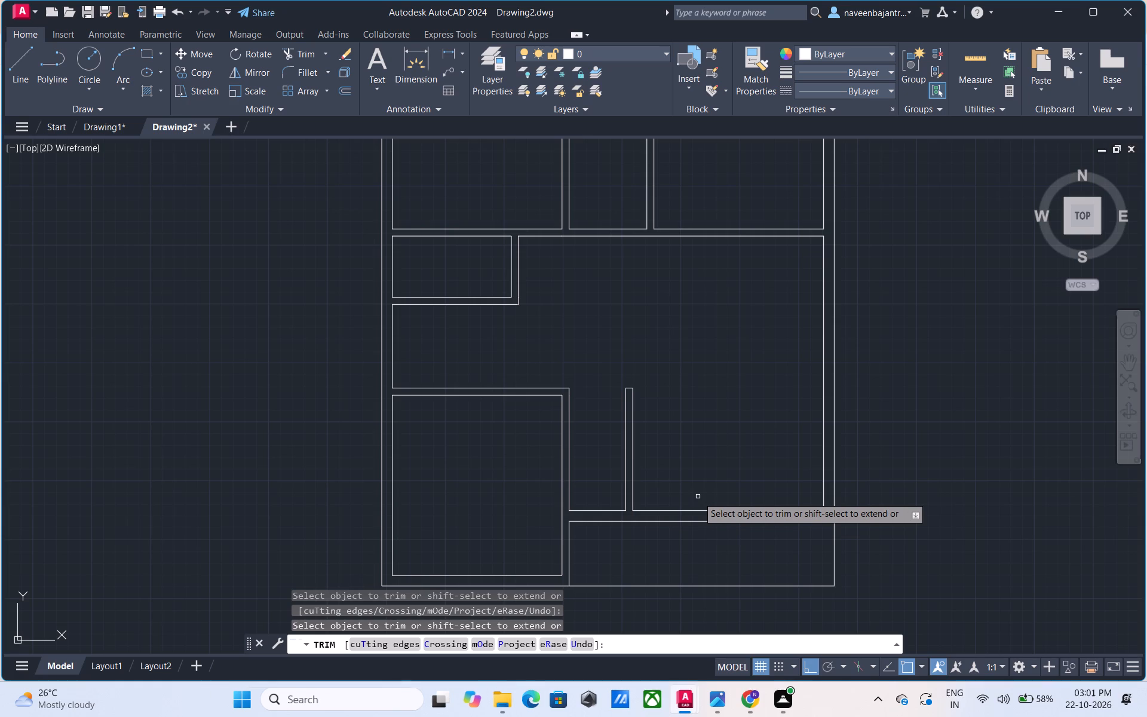
key("Escape")
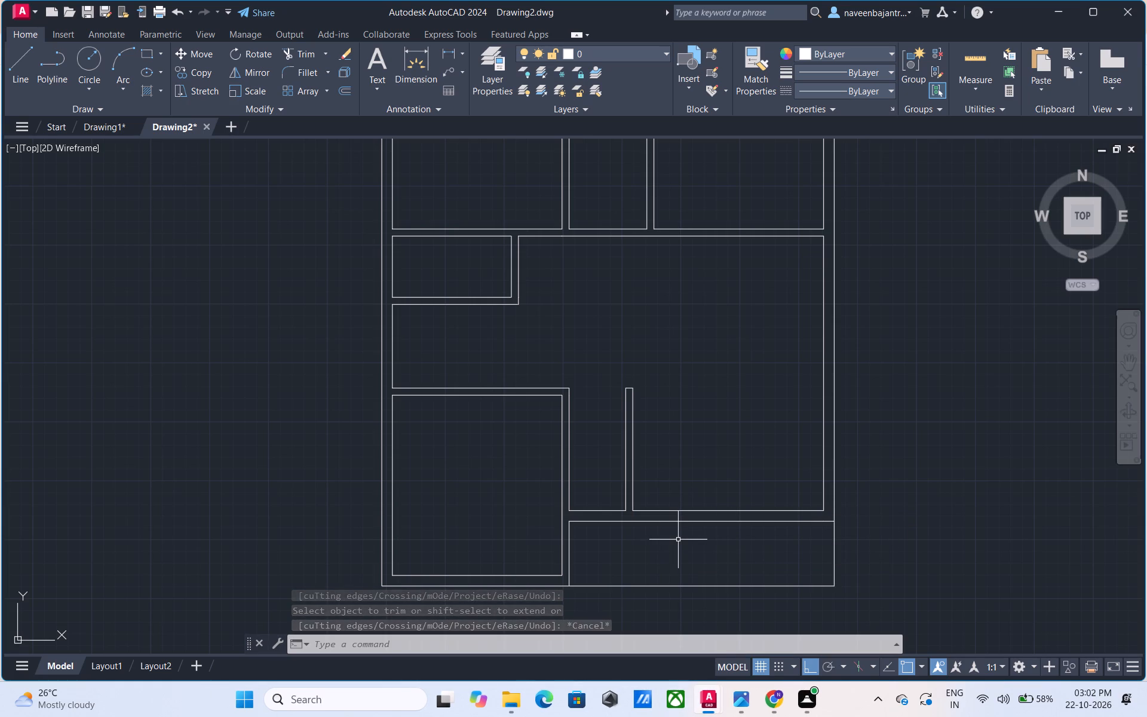
scroll(678, 540, "down", 1)
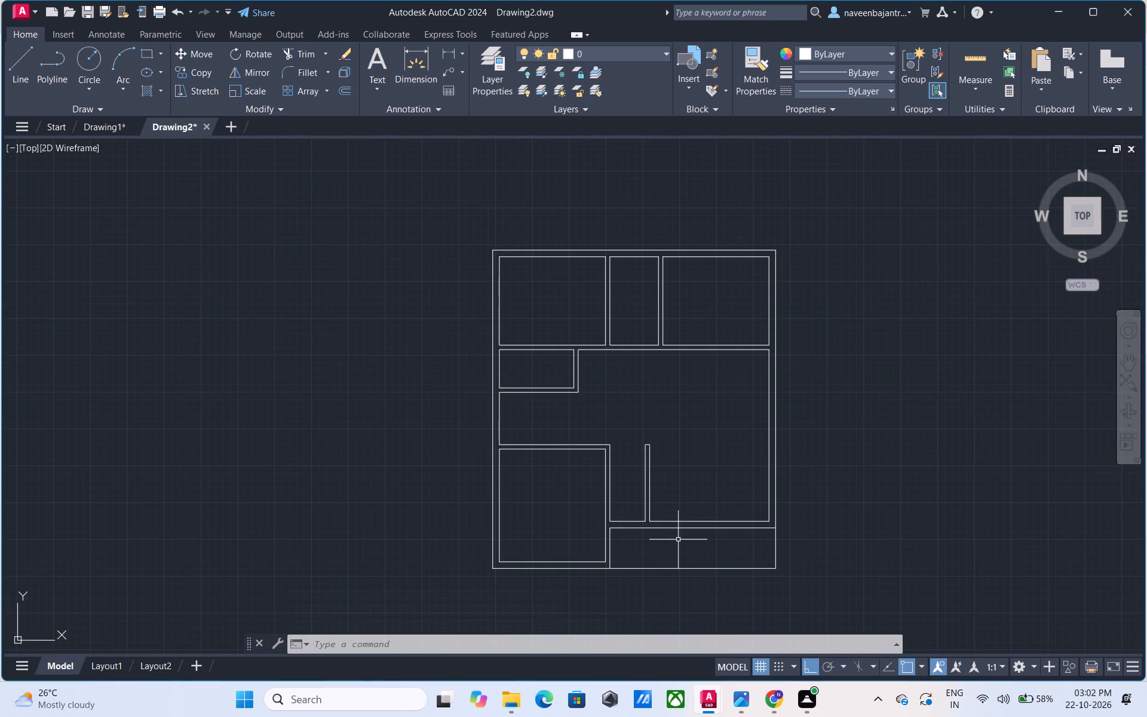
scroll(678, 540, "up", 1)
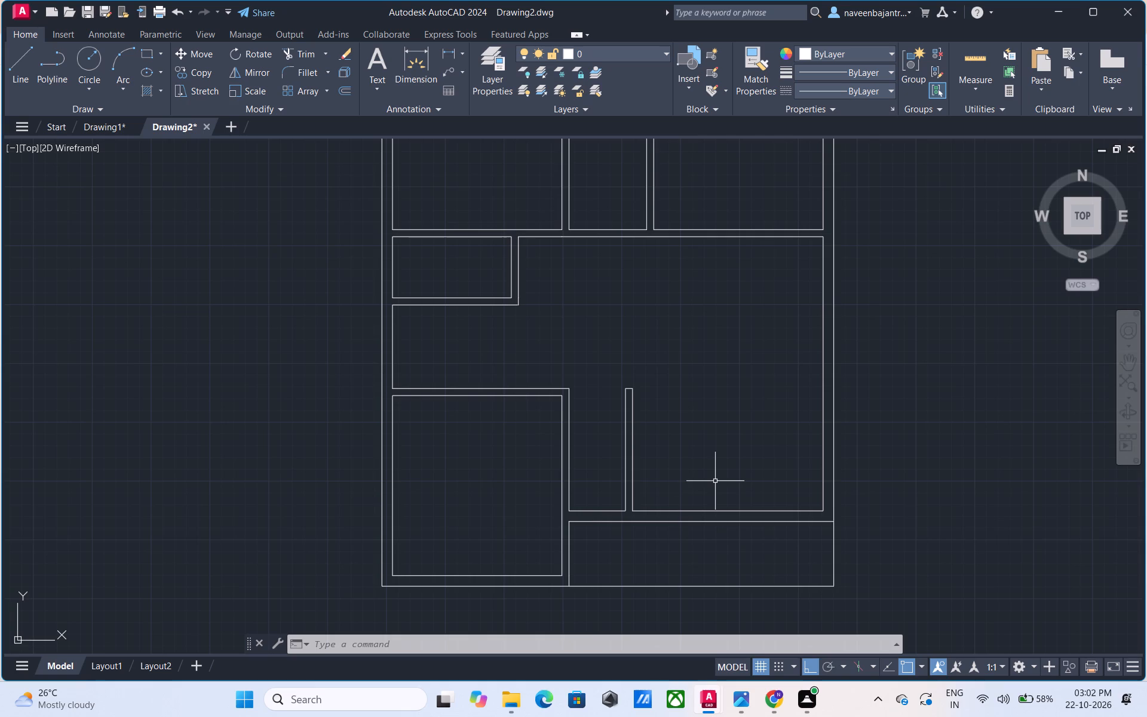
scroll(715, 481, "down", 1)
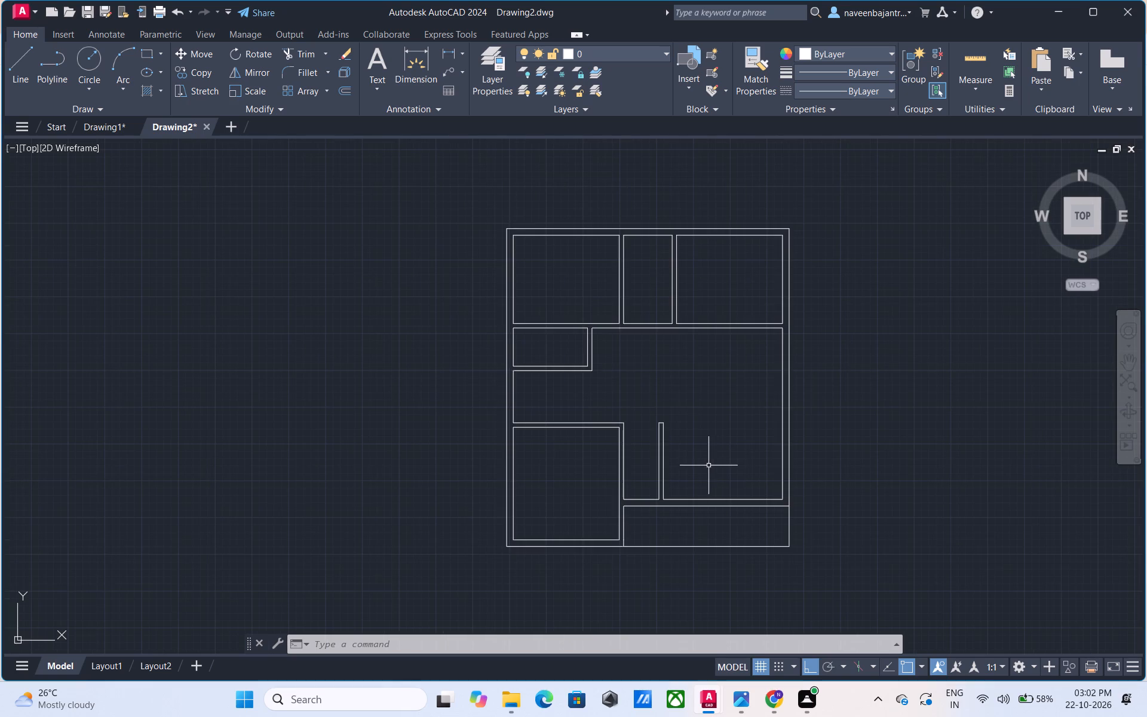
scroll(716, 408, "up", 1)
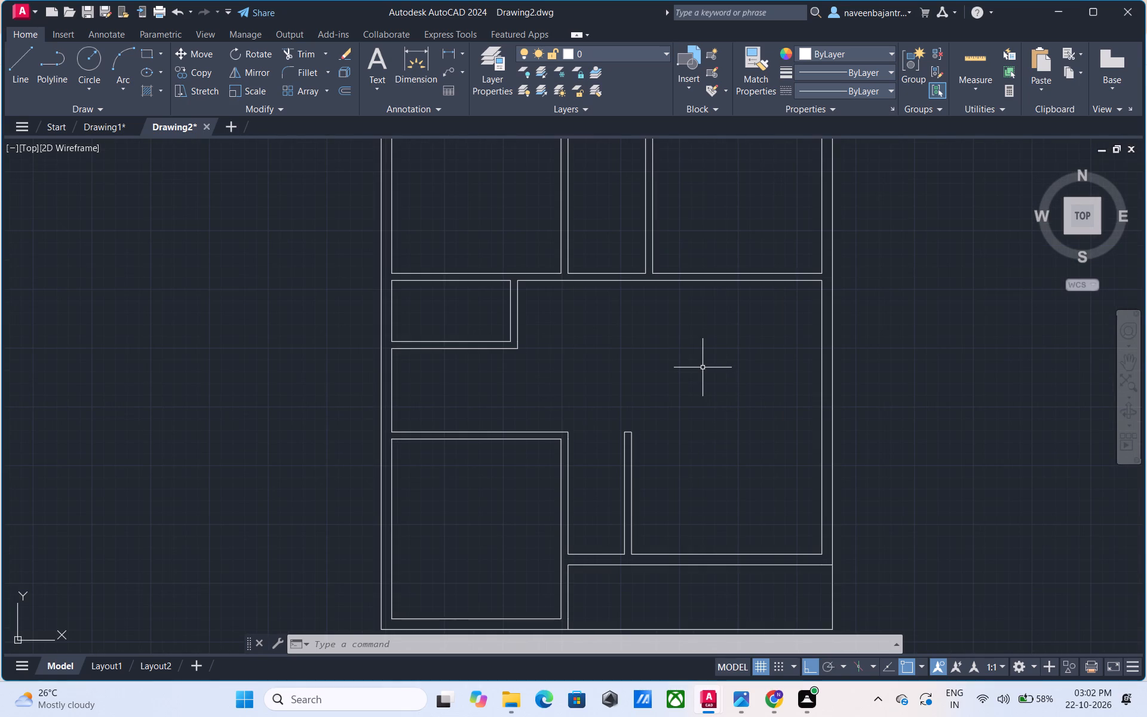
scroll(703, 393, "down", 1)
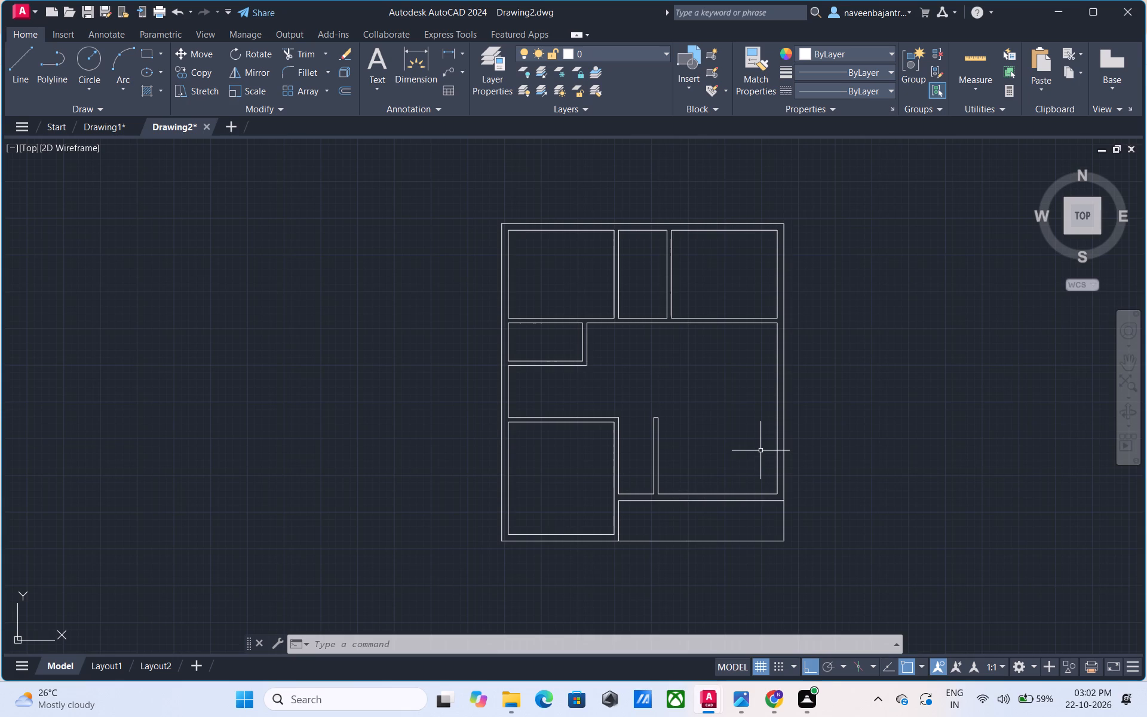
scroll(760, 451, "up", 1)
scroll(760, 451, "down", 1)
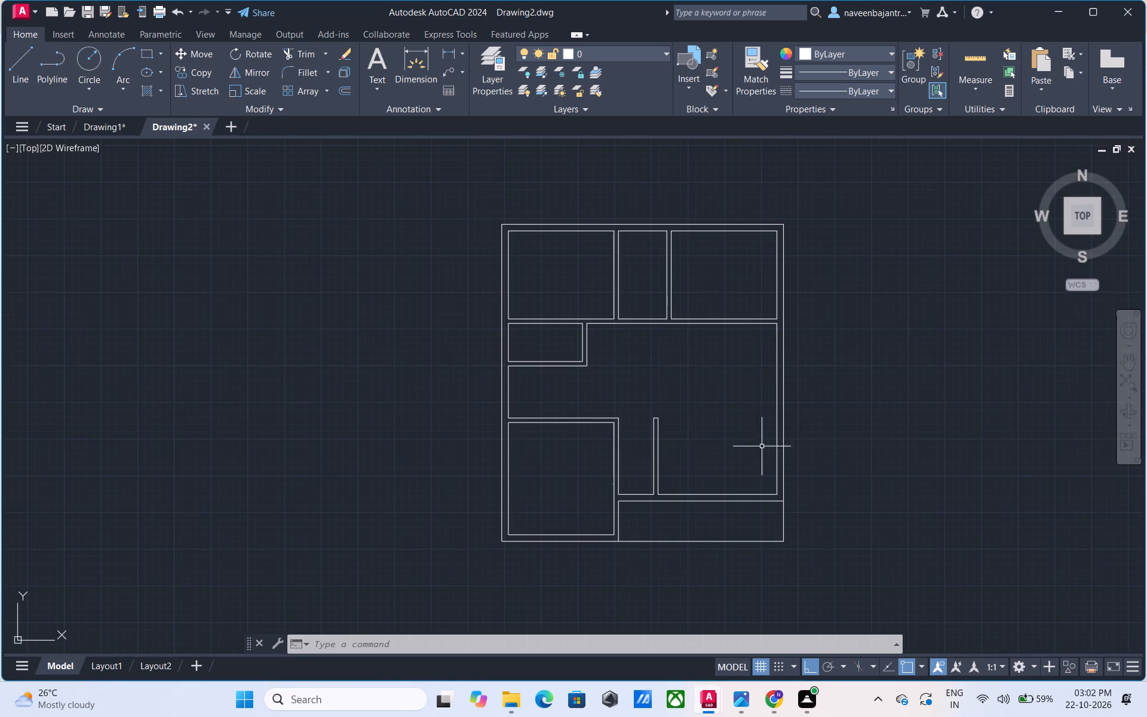
Open the Linetype Manager's list of loadable linetypes from acadiso.lin and look through the available dashed, hidden, dotted and other patterns.
left_click(873, 90)
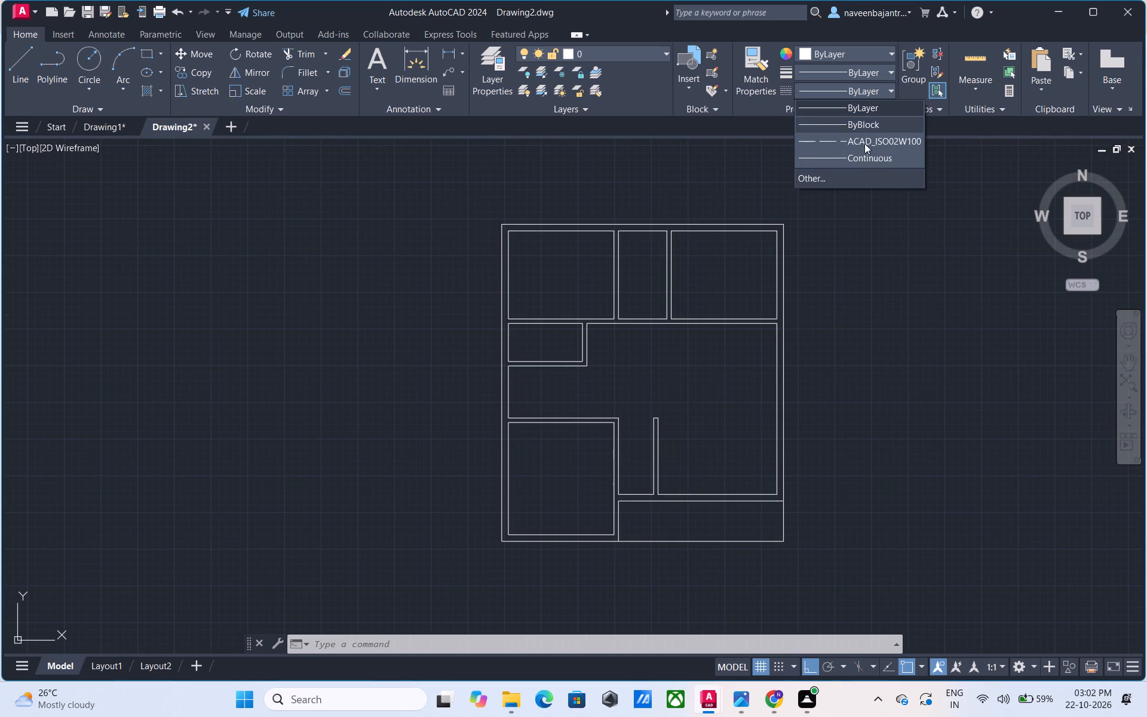
left_click(838, 177)
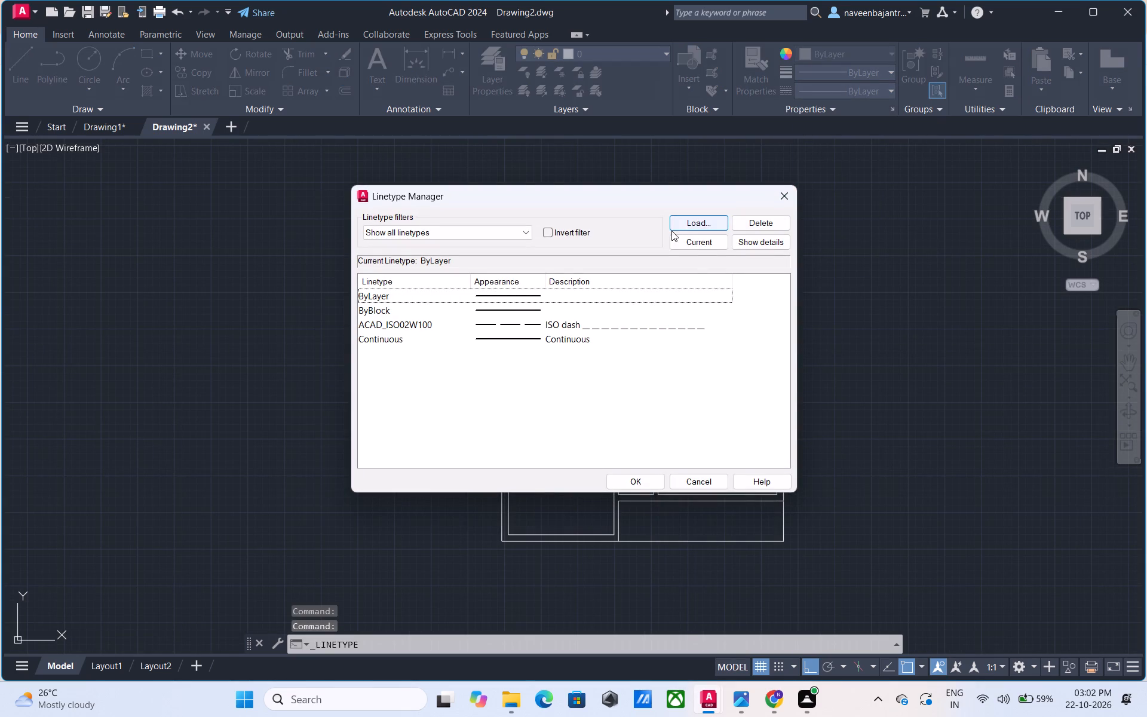
left_click(694, 226)
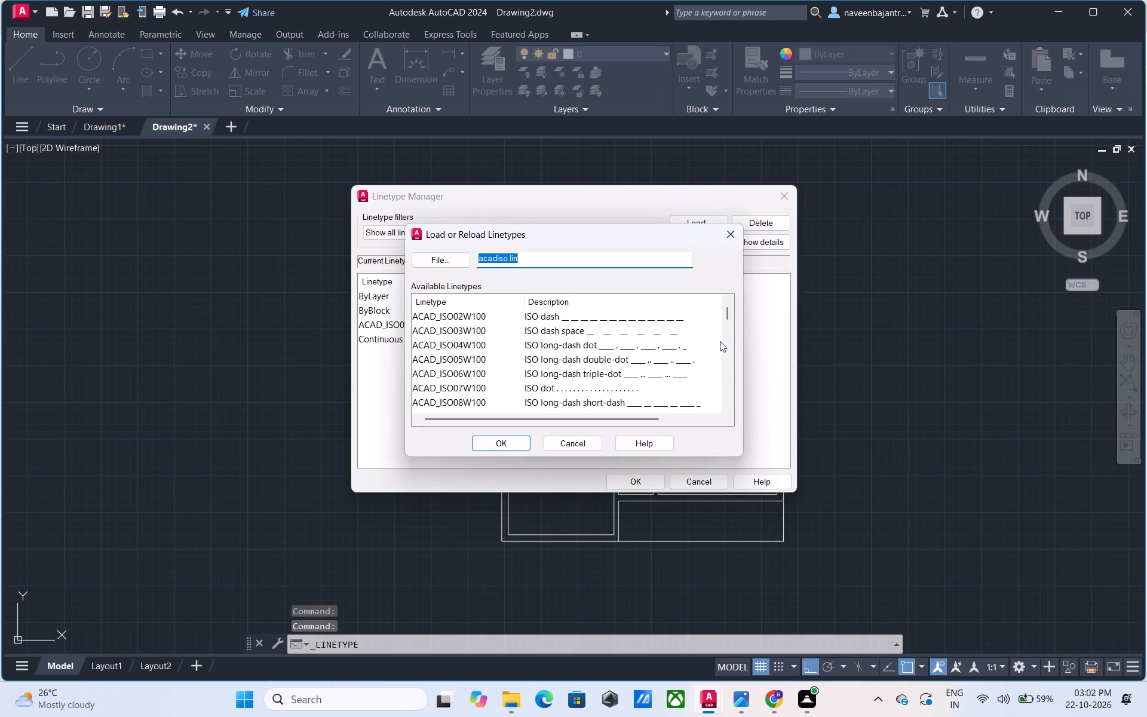
scroll(716, 342, "down", 1)
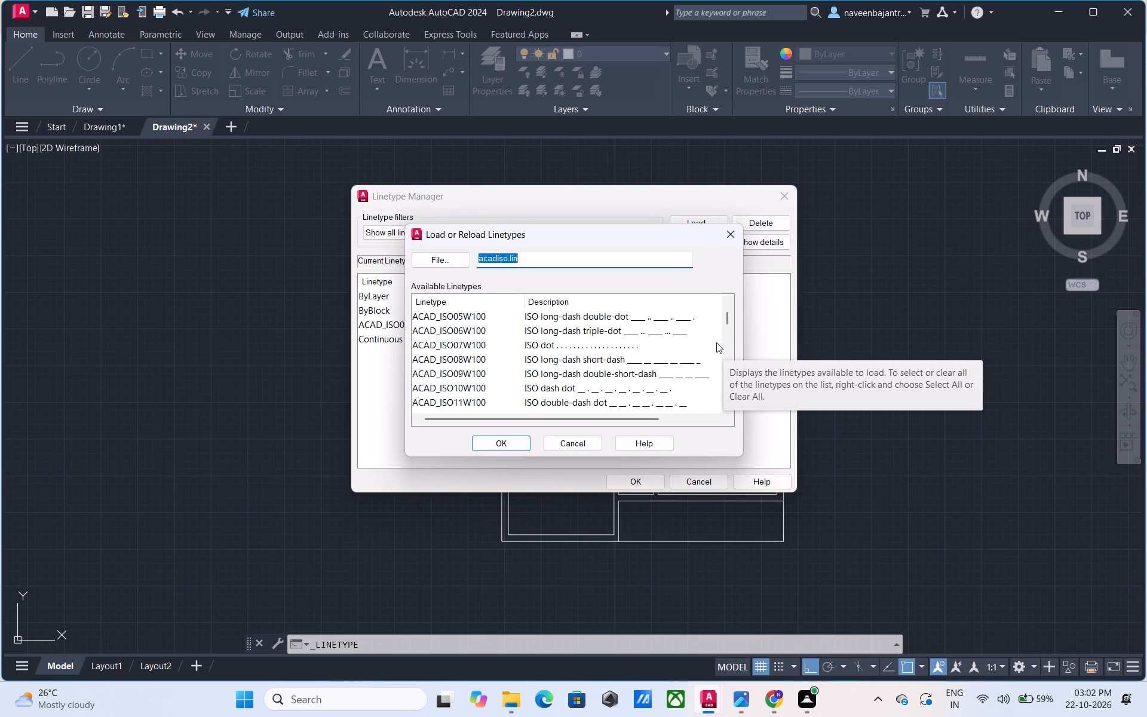
scroll(716, 342, "down", 1)
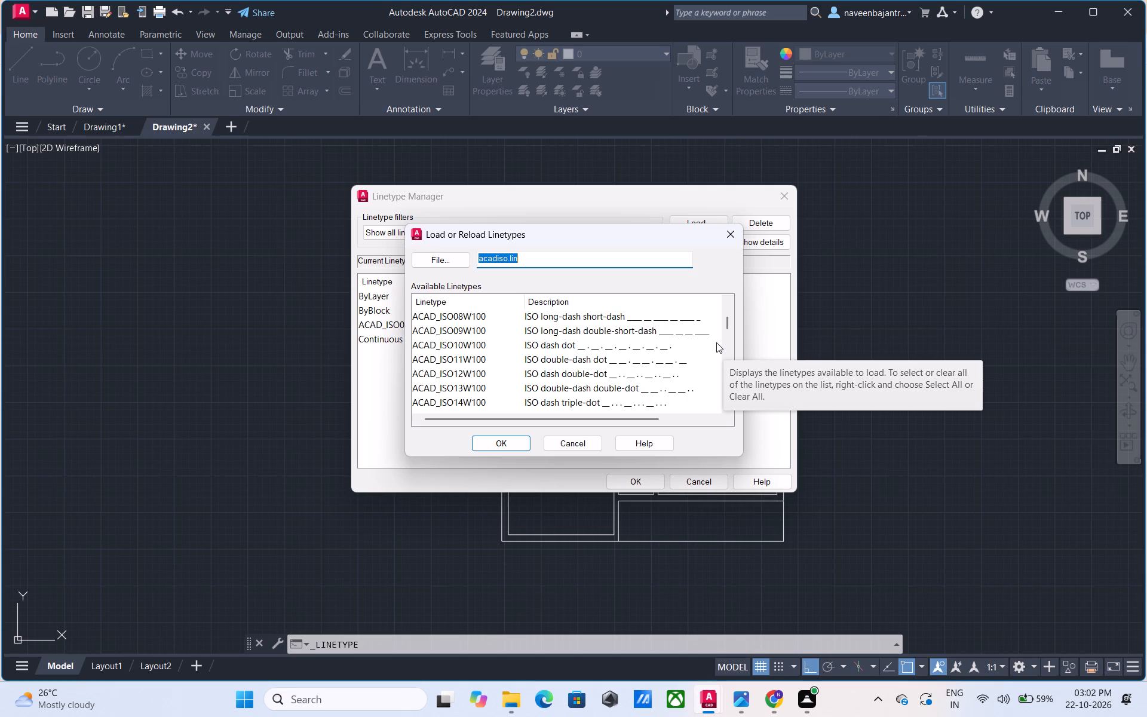
scroll(716, 342, "down", 1)
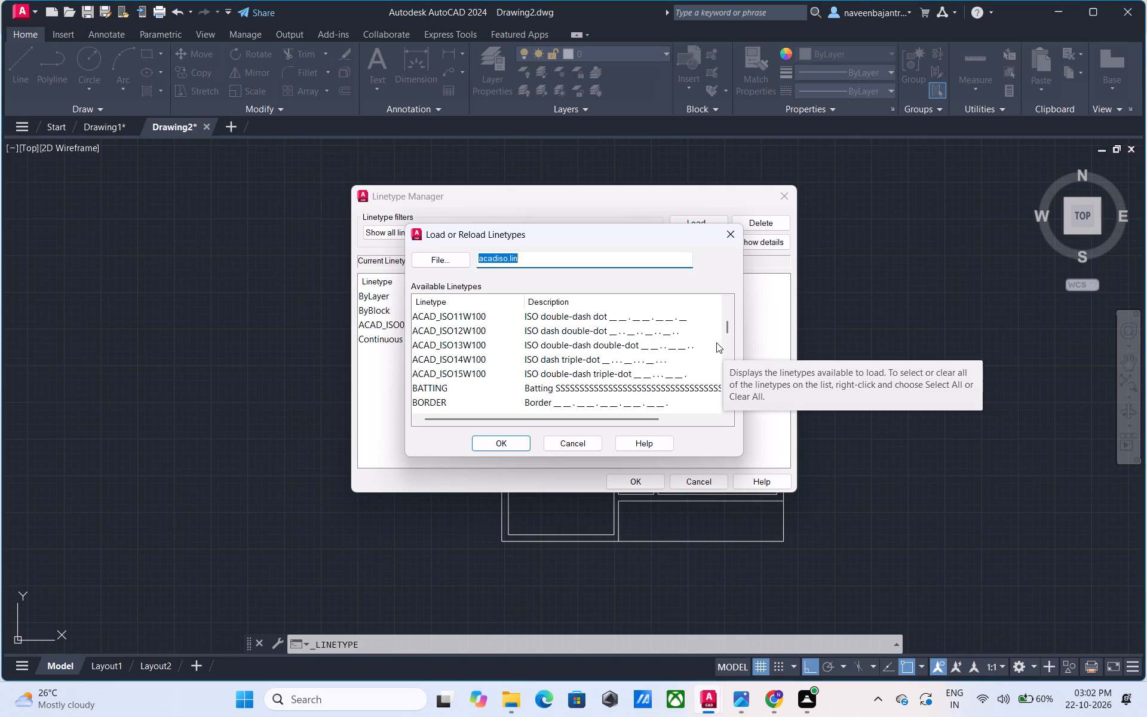
scroll(716, 342, "down", 1)
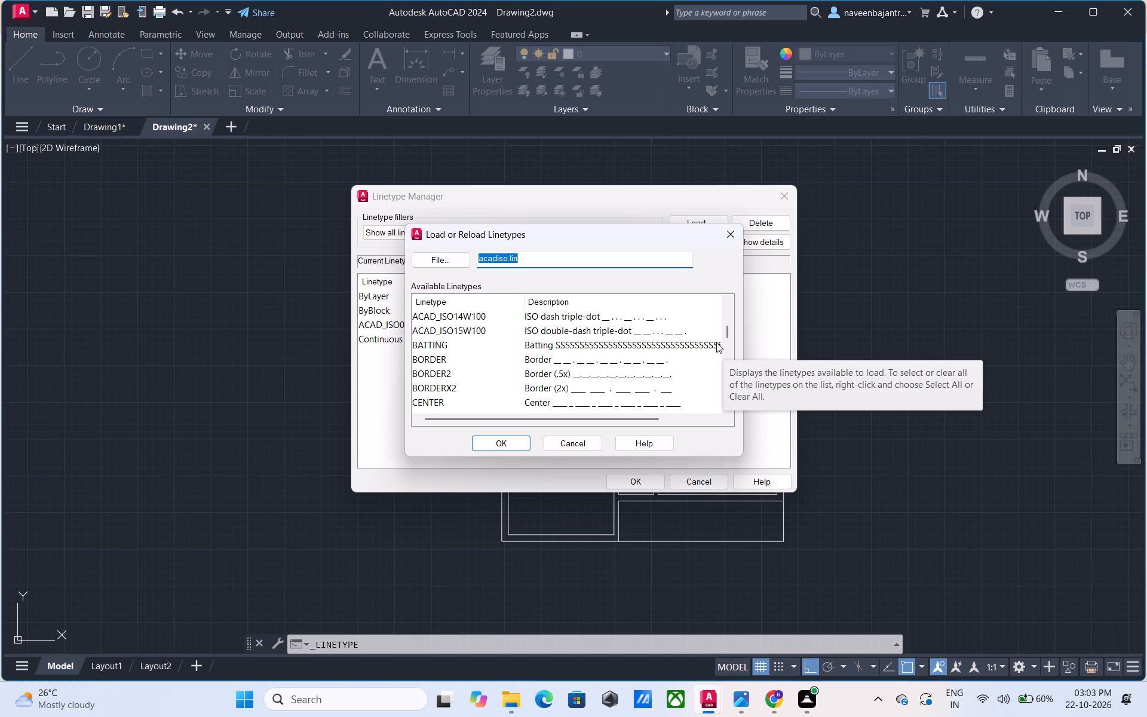
scroll(716, 342, "down", 1)
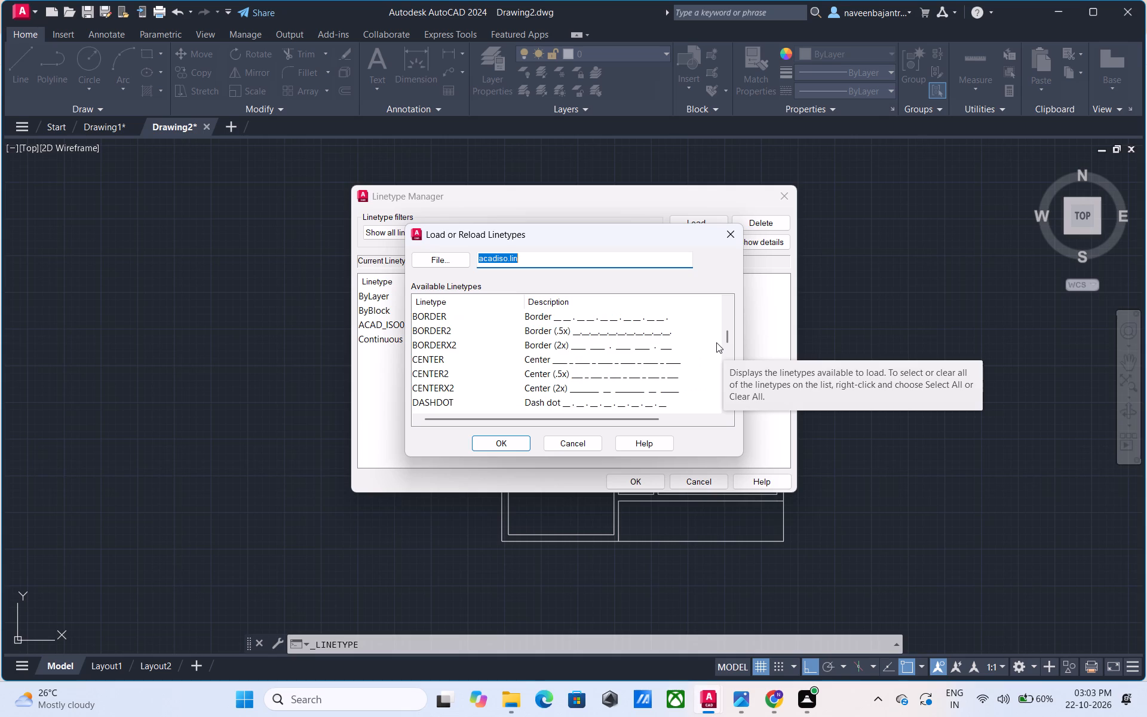
scroll(716, 342, "down", 2)
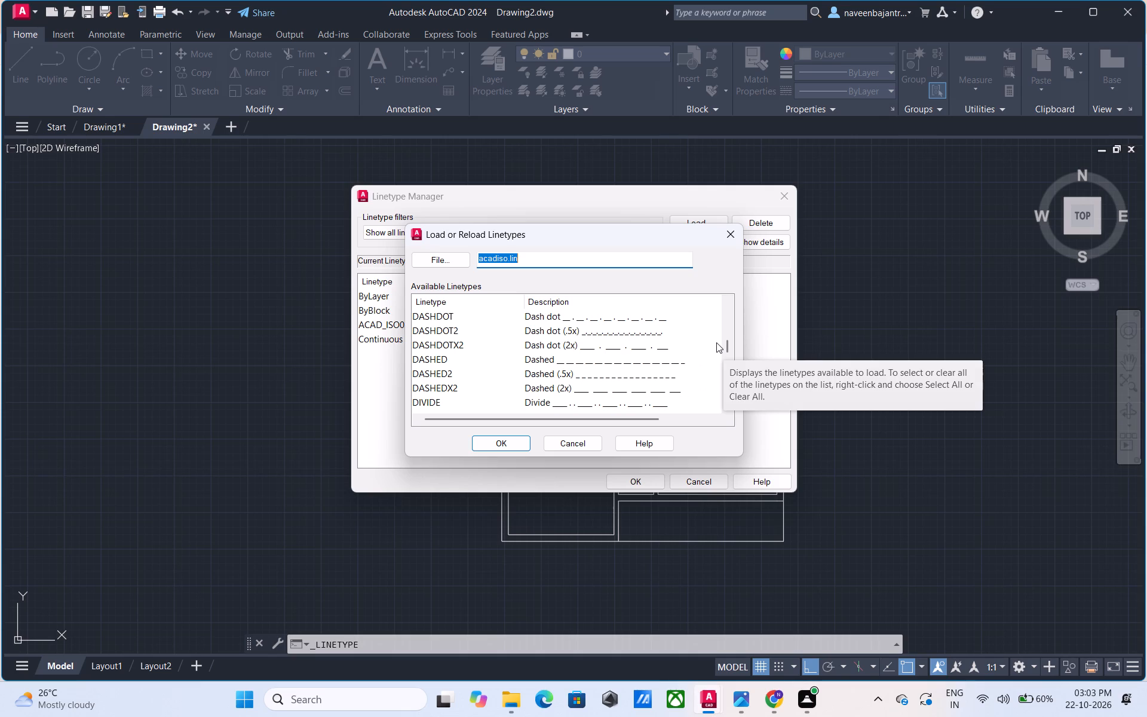
scroll(716, 342, "down", 1)
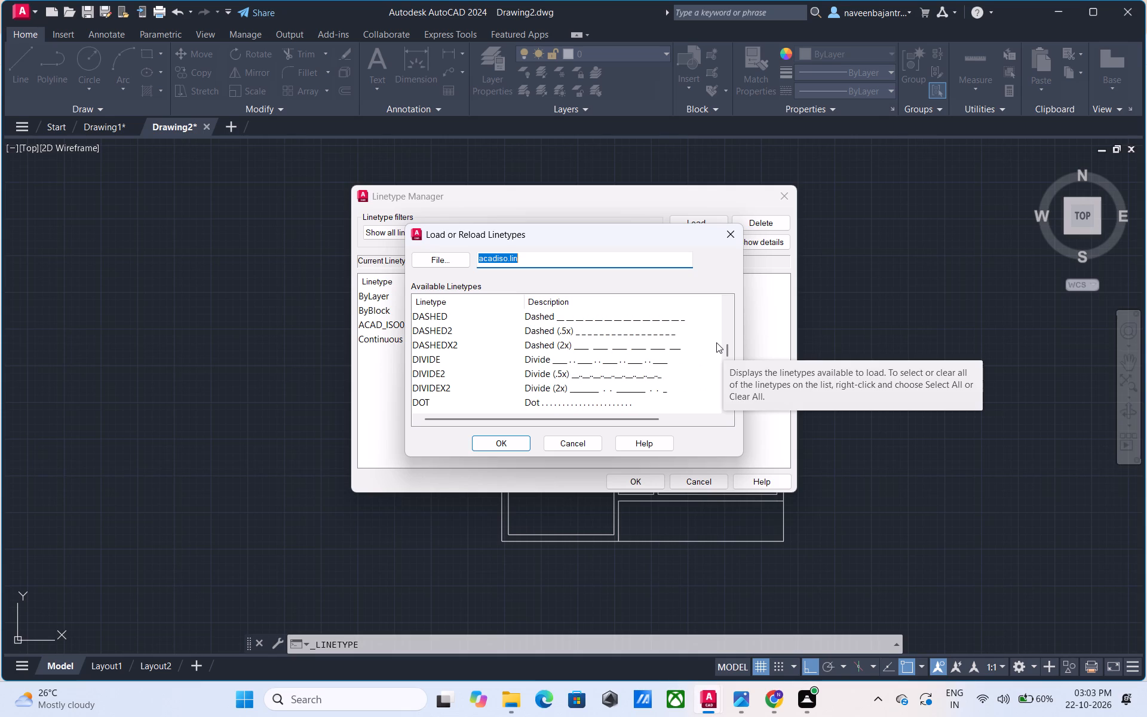
scroll(716, 342, "down", 1)
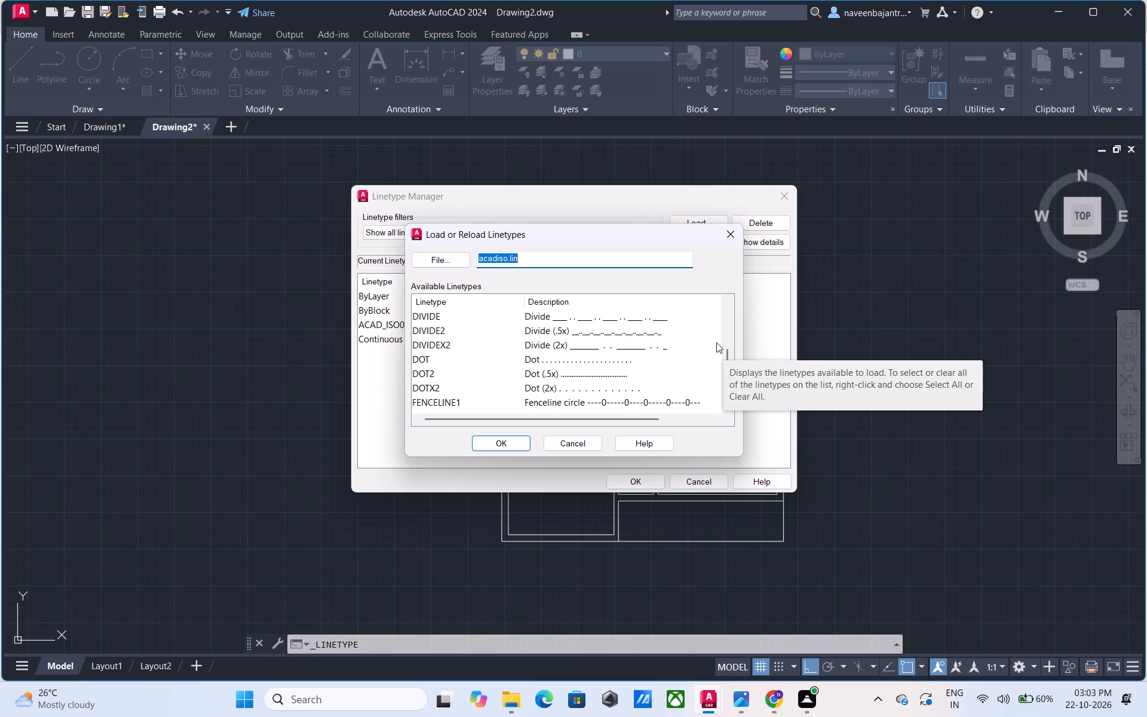
scroll(716, 342, "down", 1)
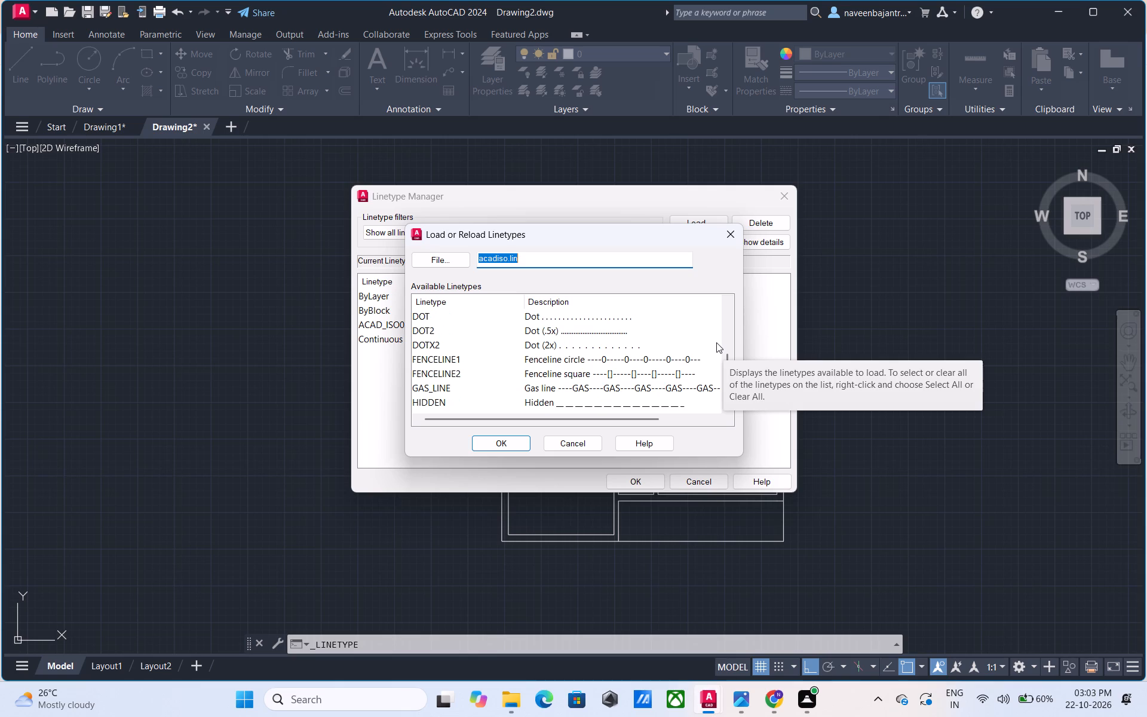
scroll(716, 342, "down", 1)
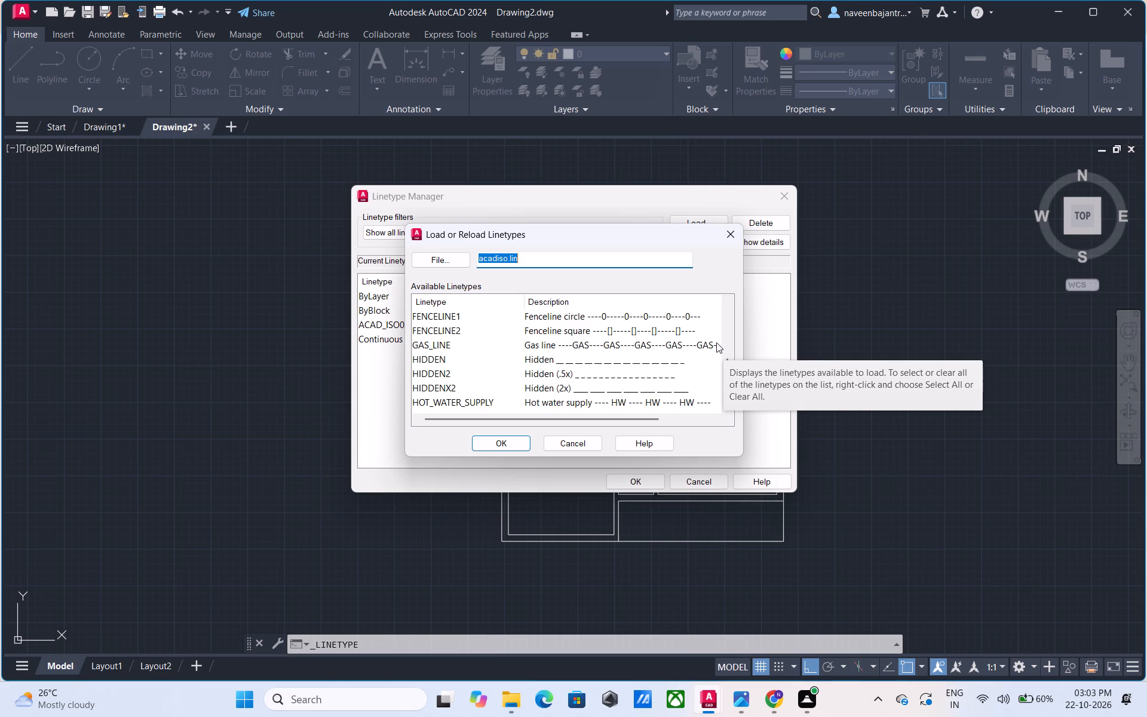
scroll(716, 342, "down", 1)
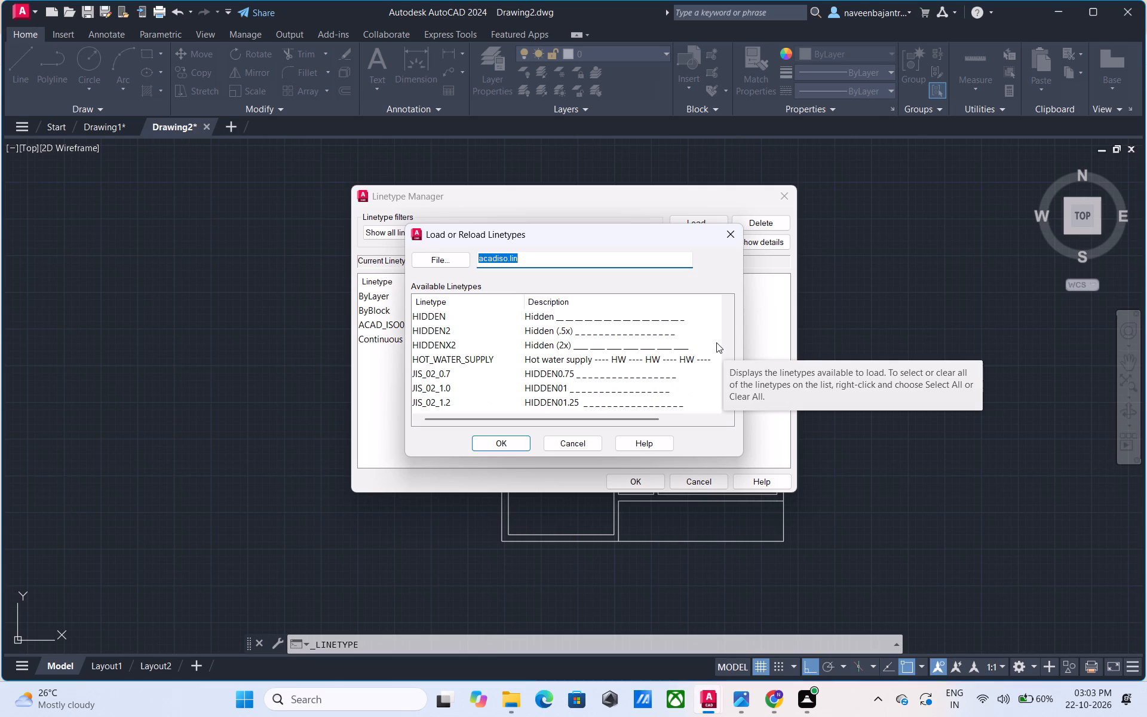
scroll(716, 342, "down", 1)
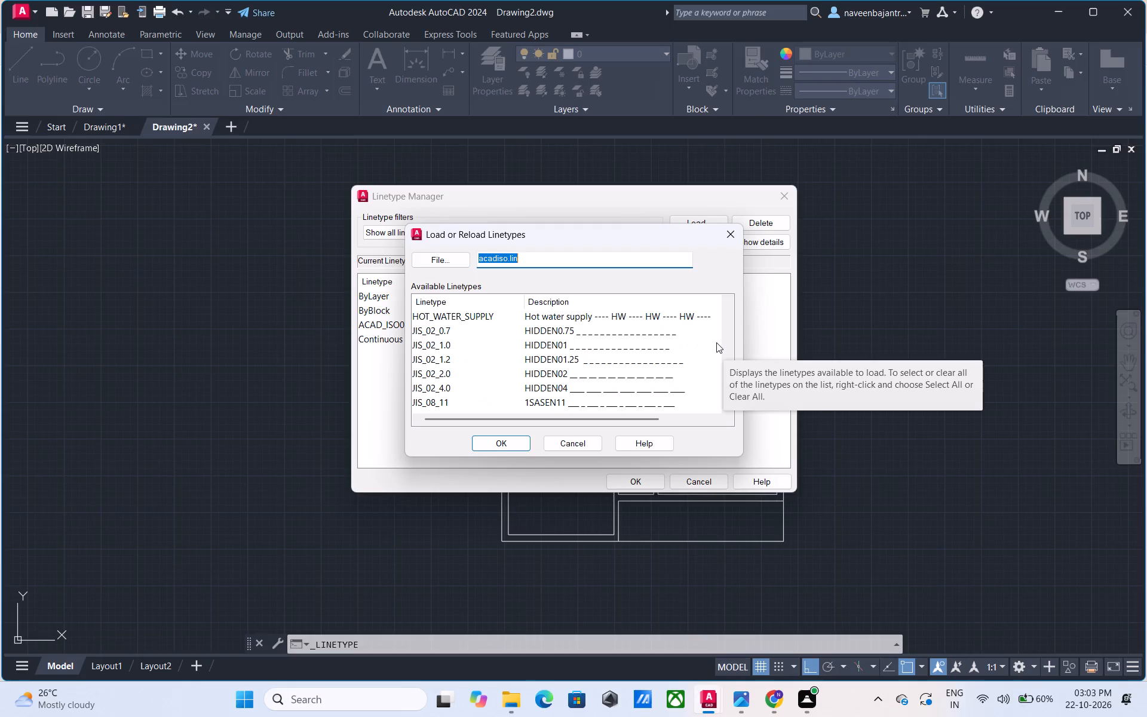
scroll(715, 342, "down", 1)
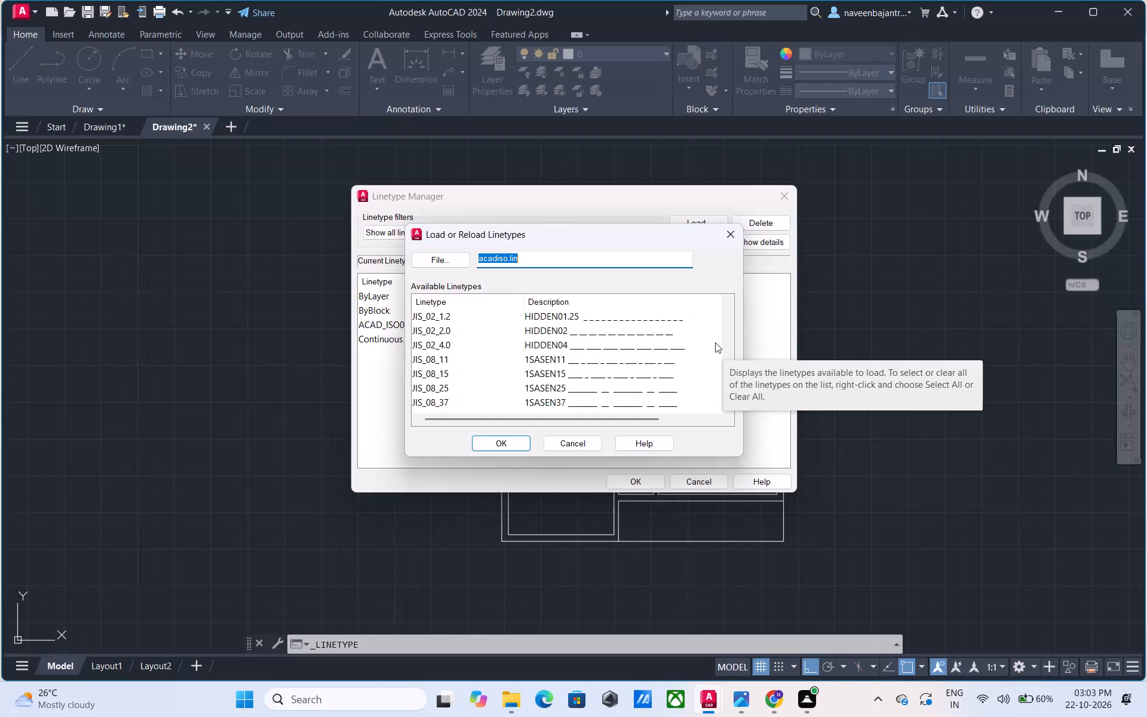
scroll(715, 342, "down", 1)
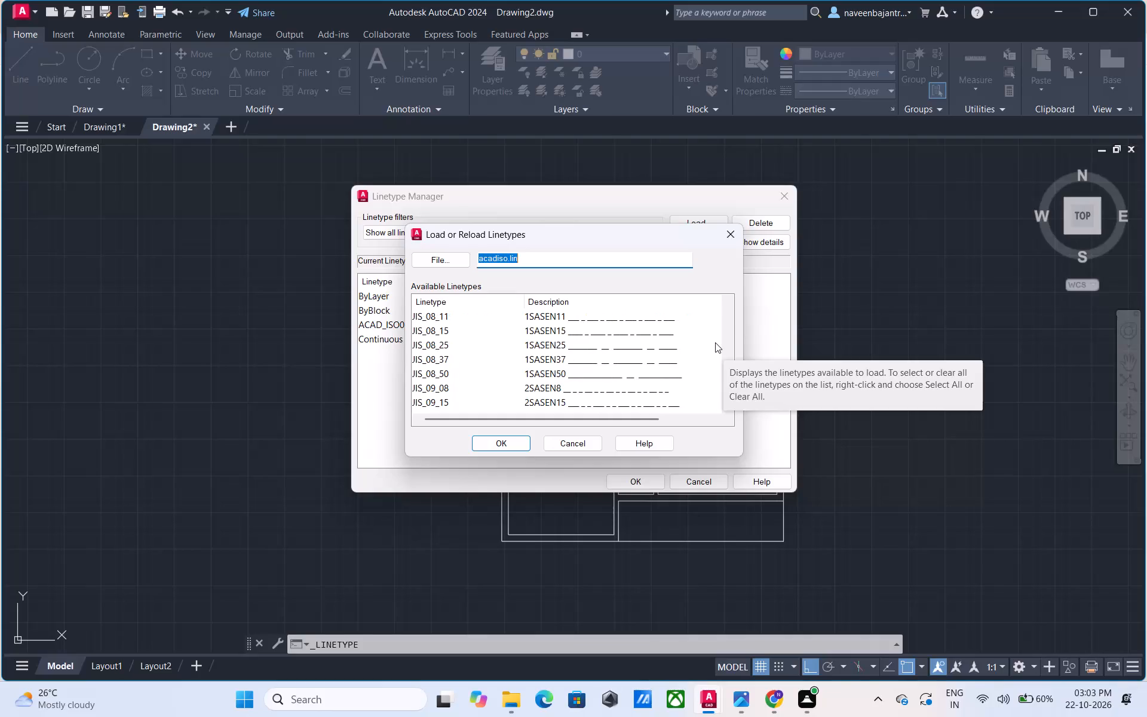
scroll(715, 342, "down", 2)
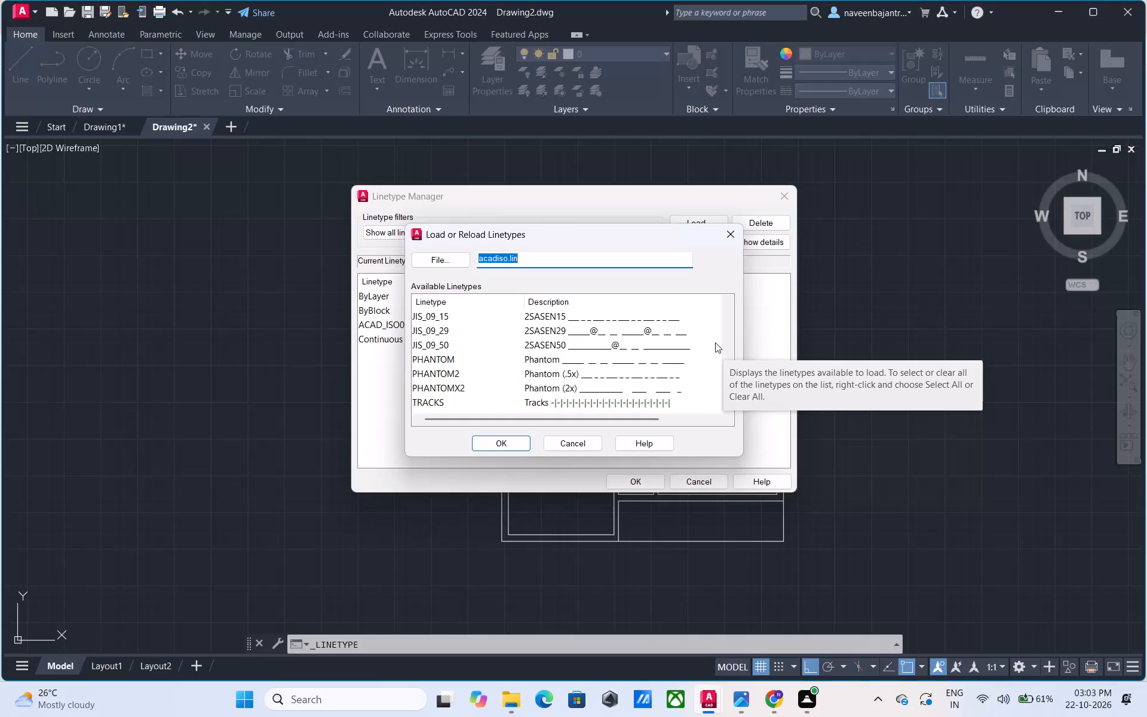
scroll(715, 342, "down", 1)
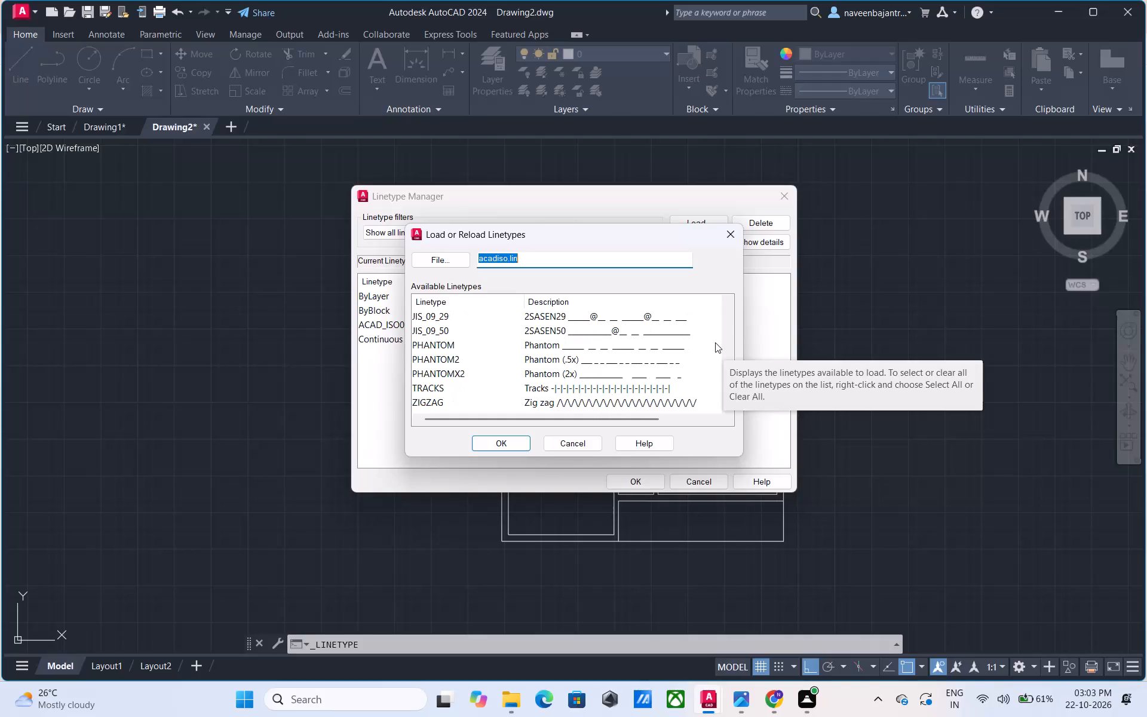
scroll(715, 342, "down", 1)
scroll(715, 342, "up", 1)
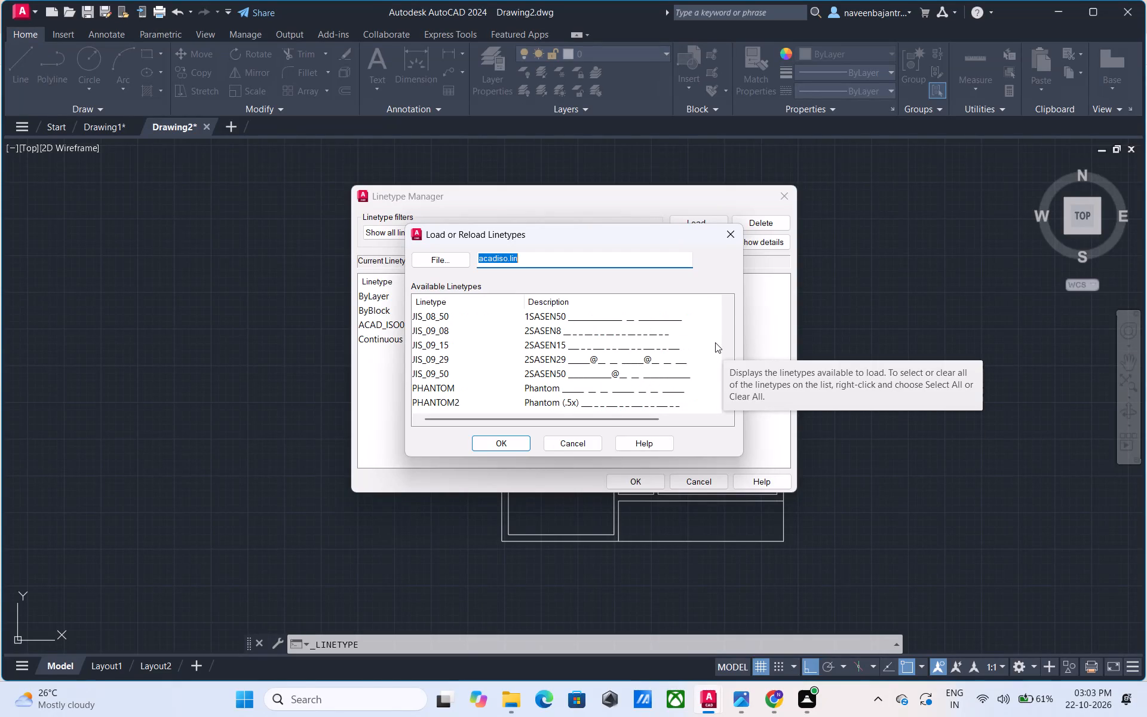
scroll(715, 342, "up", 2)
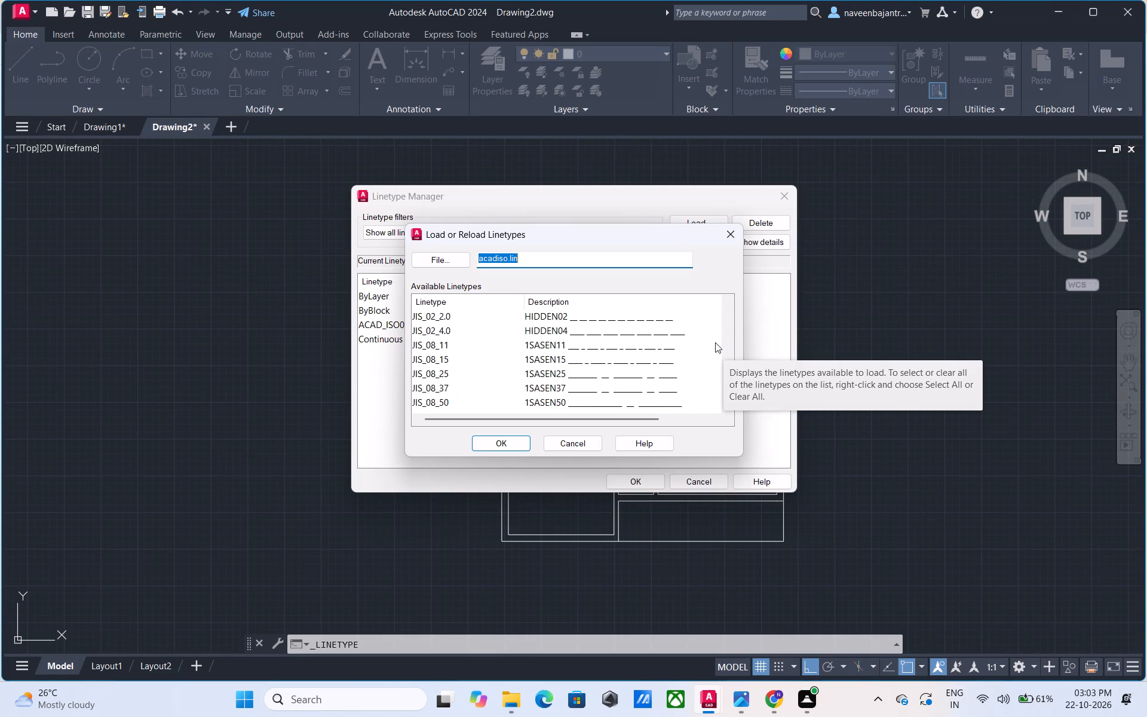
scroll(715, 342, "up", 1)
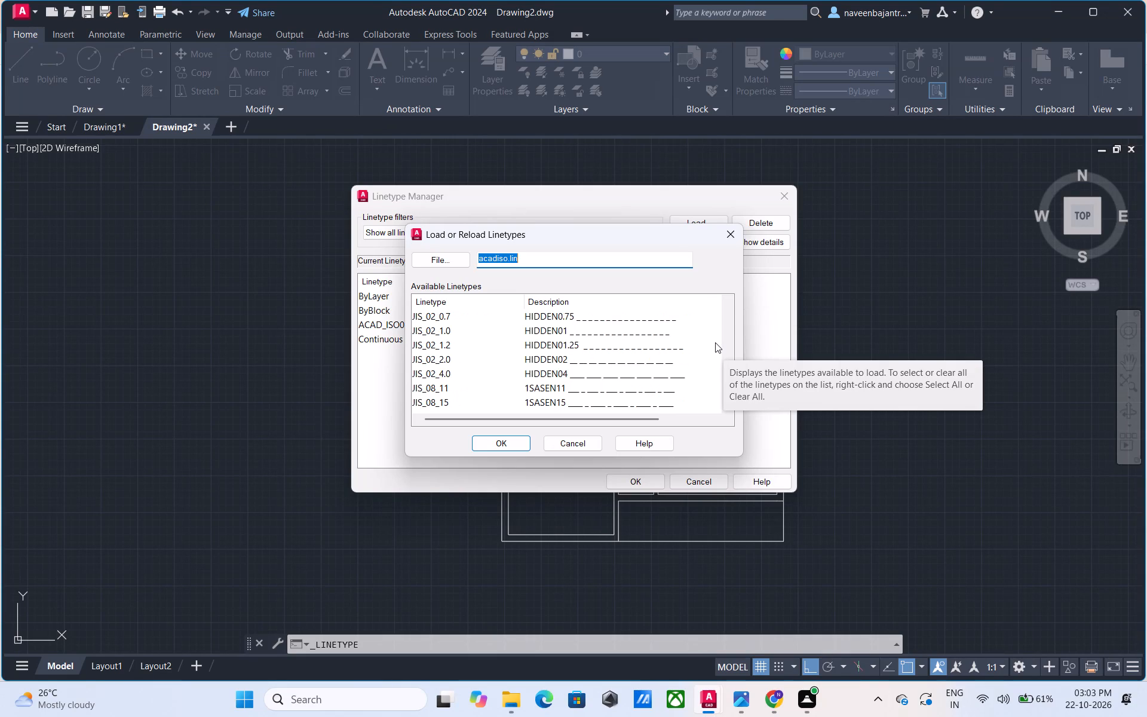
scroll(715, 342, "up", 1)
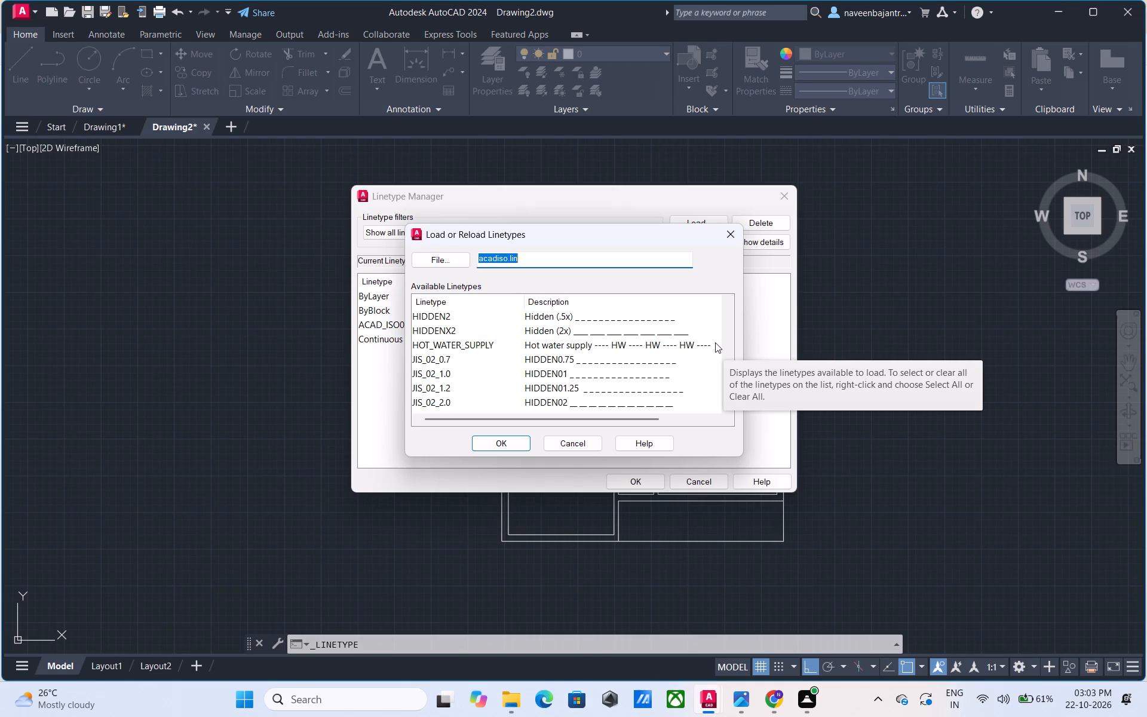
scroll(715, 342, "up", 1)
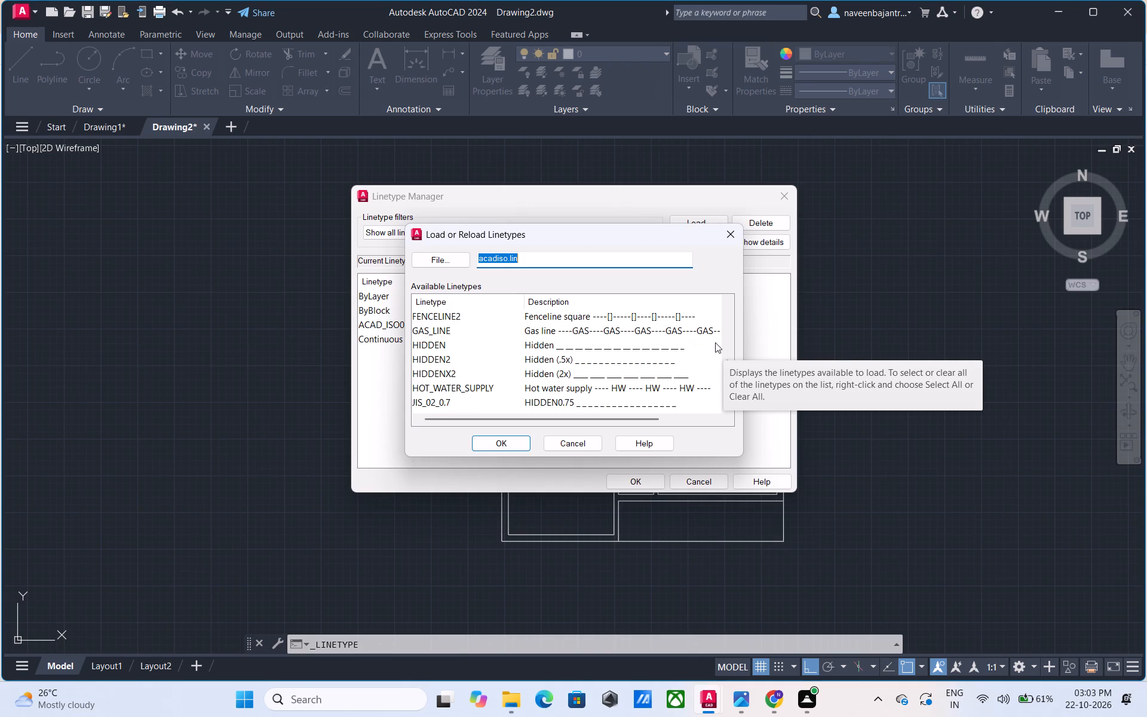
scroll(715, 342, "up", 1)
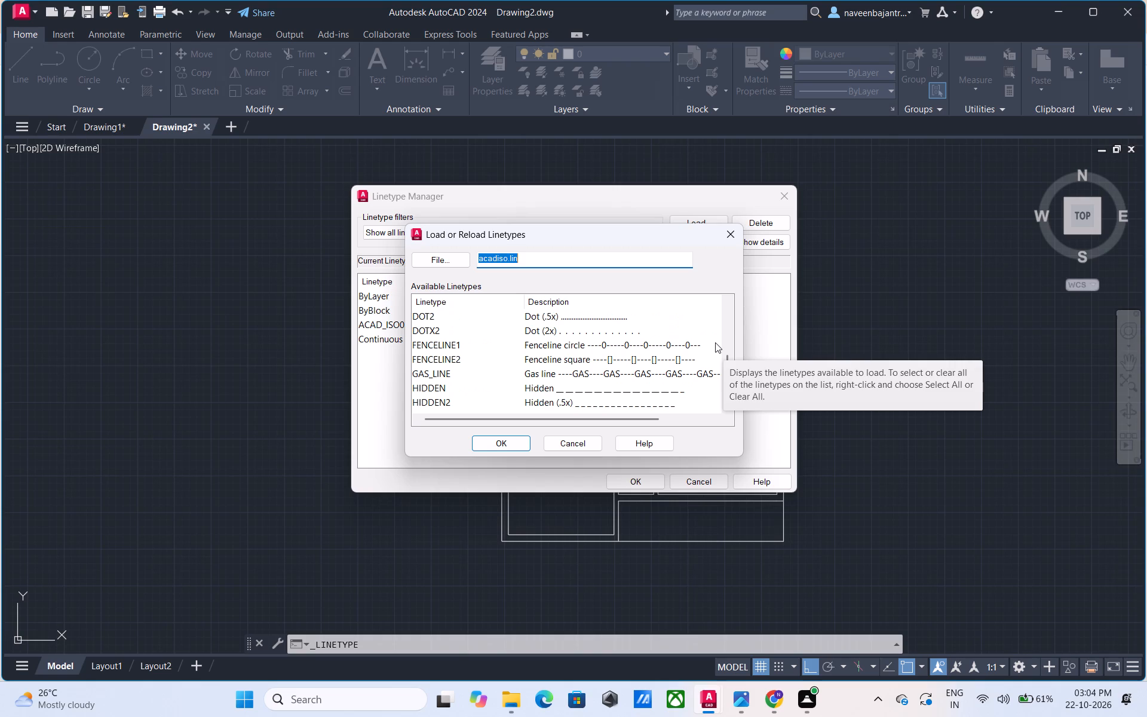
scroll(715, 342, "up", 1)
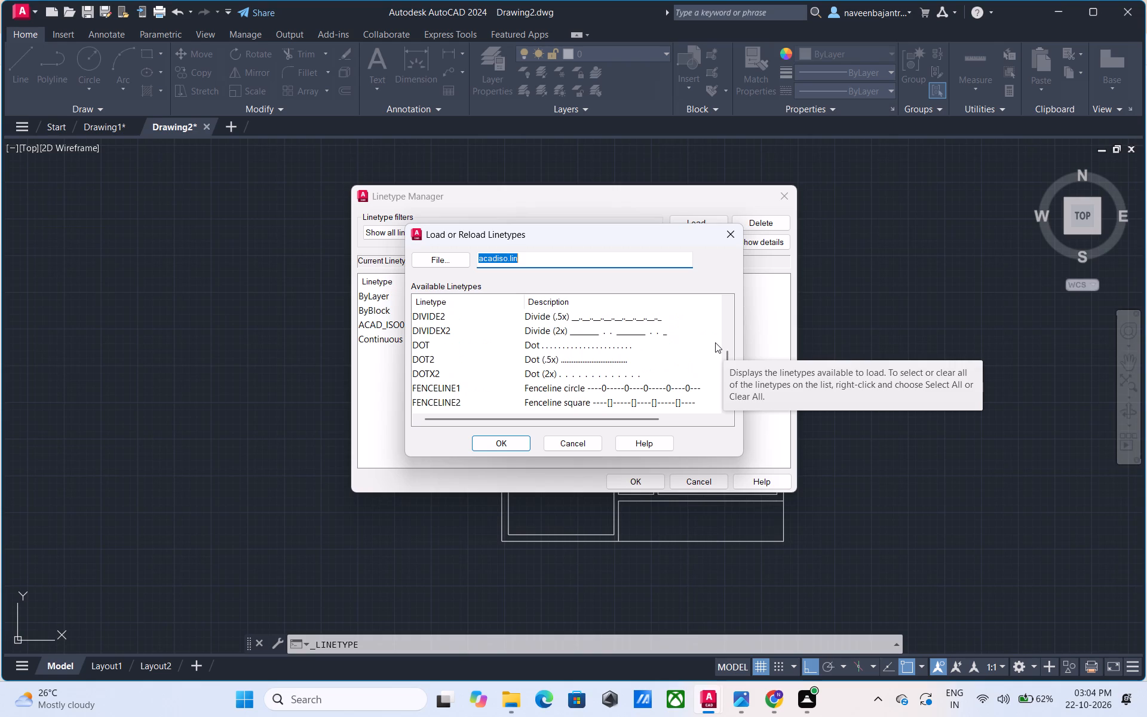
scroll(715, 342, "up", 1)
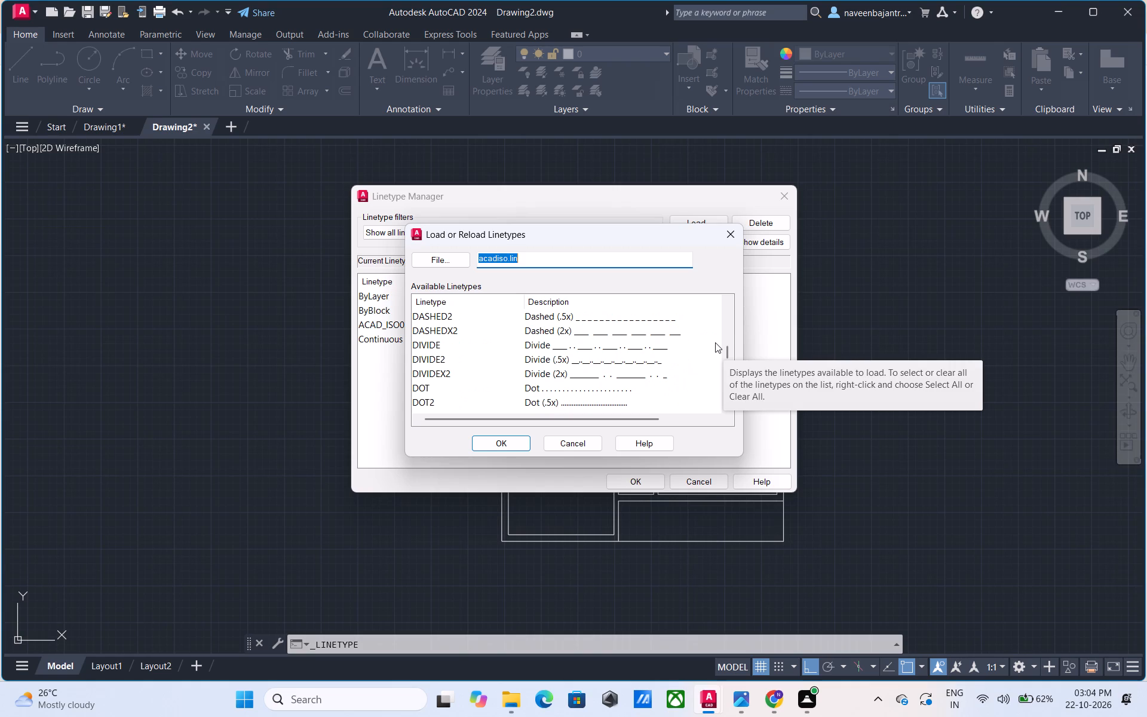
Load the ISO long-dash double-dot linetype ACAD_ISO05W100 from acadiso.lin and close the Linetype Manager, keeping the addition.
scroll(715, 342, "up", 2)
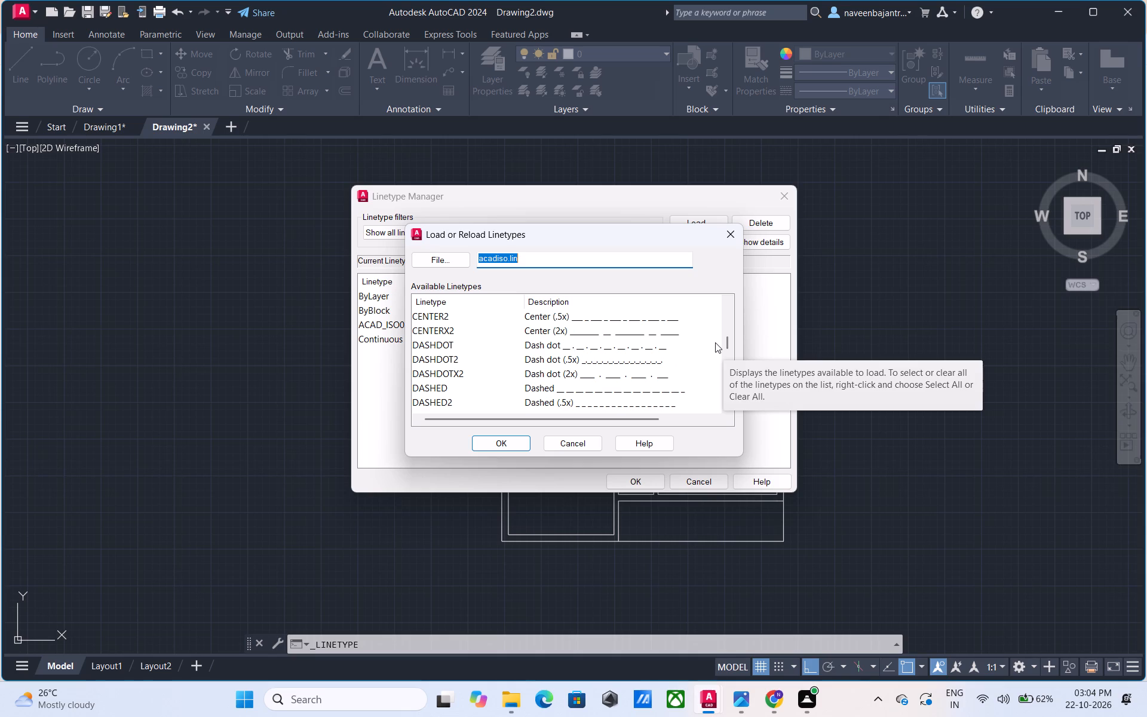
scroll(715, 342, "up", 1)
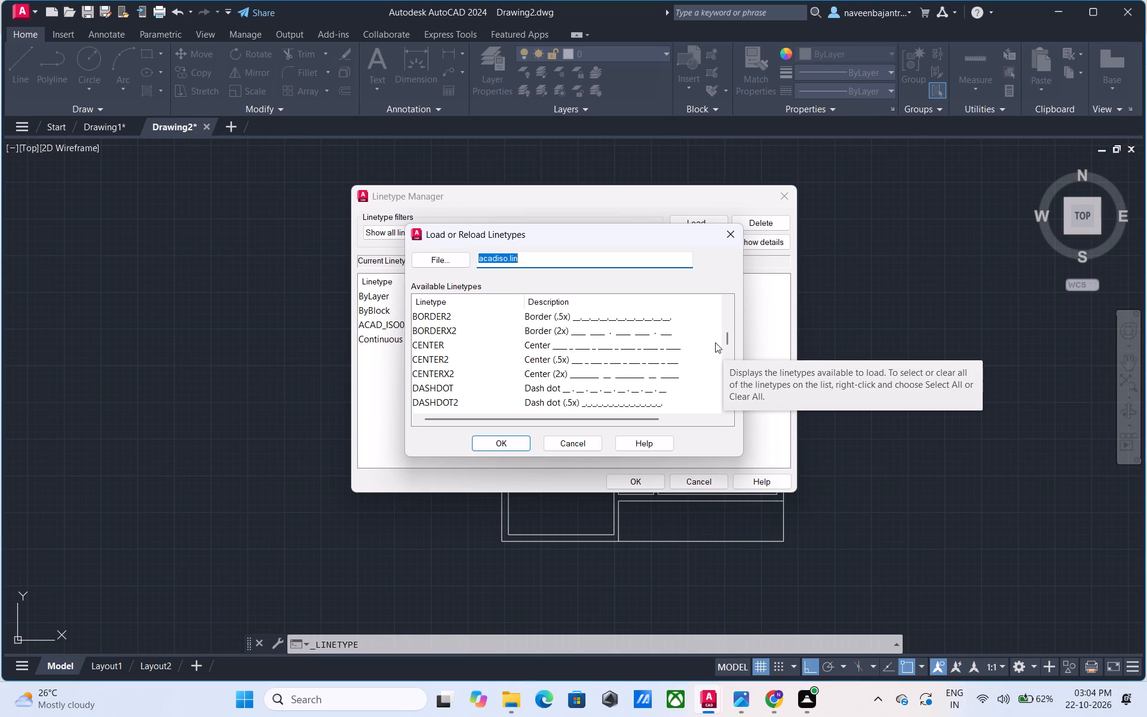
scroll(715, 342, "up", 1)
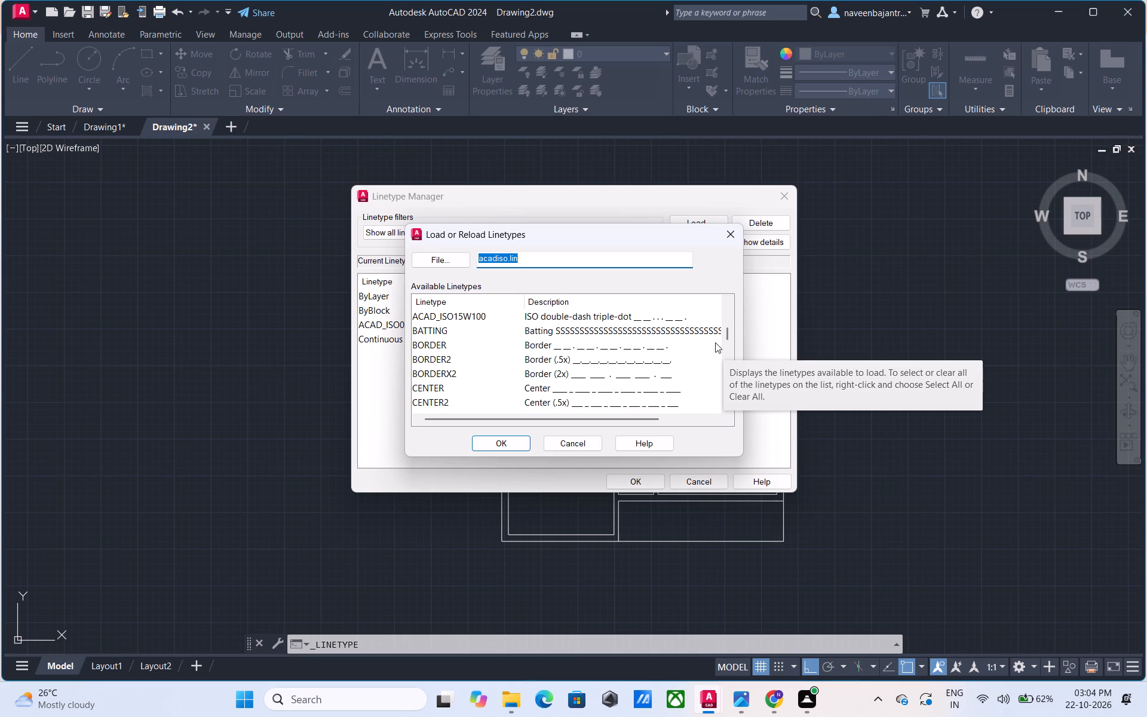
scroll(715, 342, "up", 1)
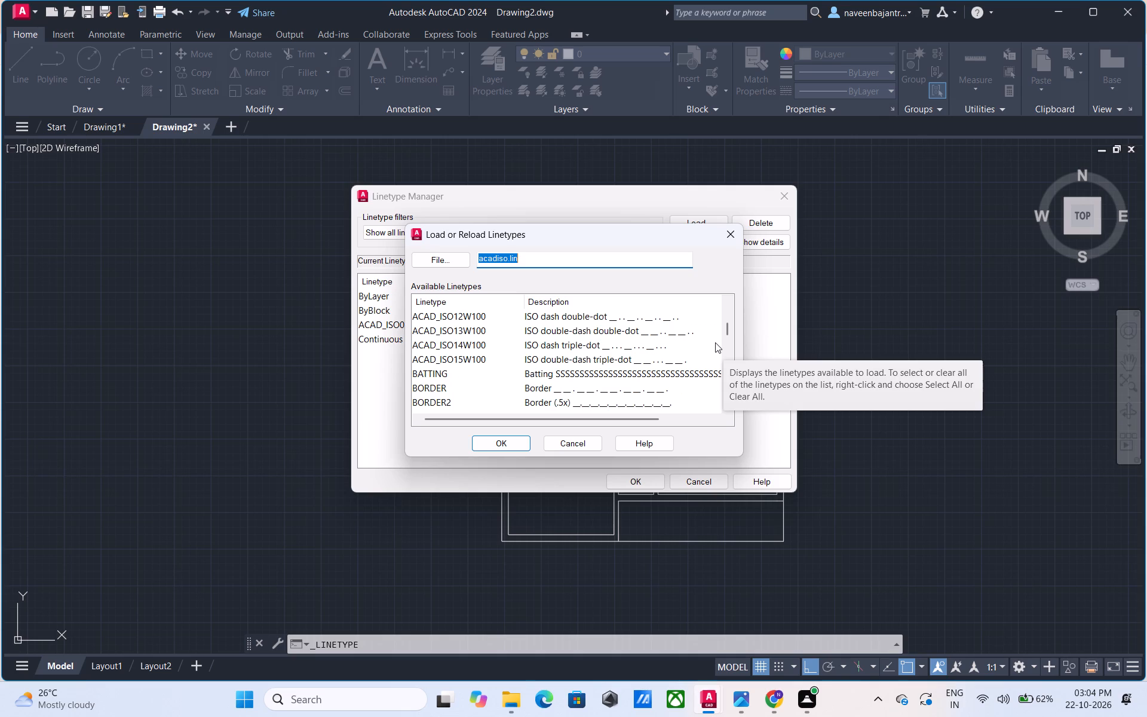
scroll(715, 342, "up", 2)
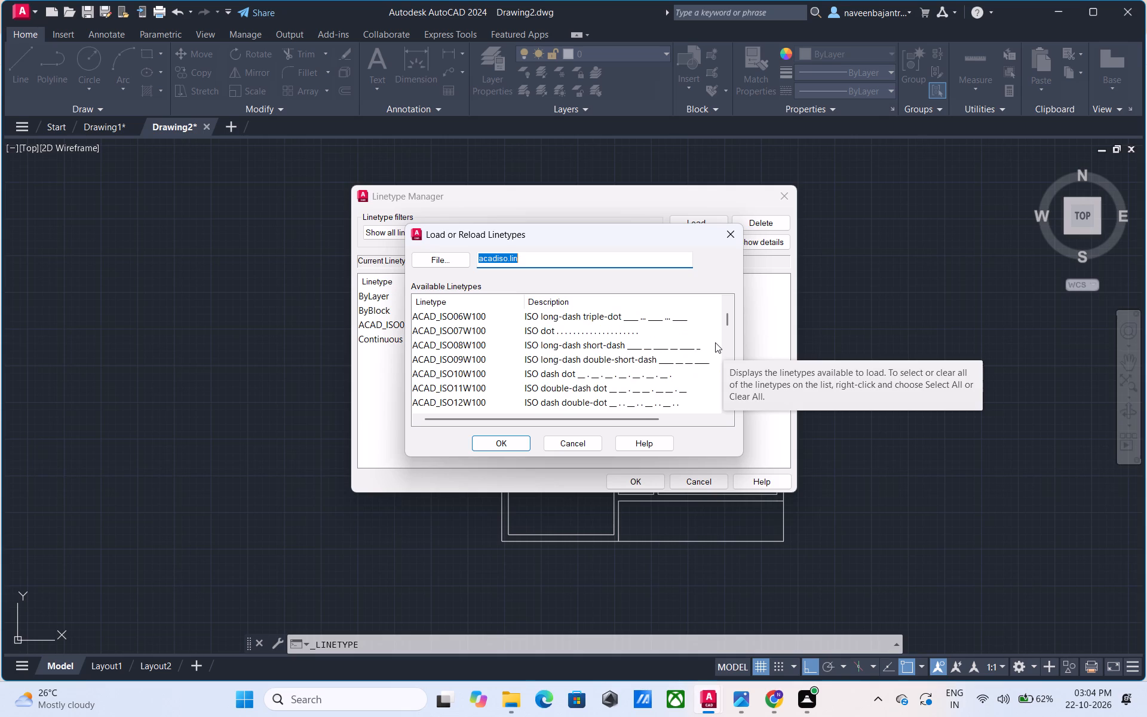
scroll(715, 342, "up", 1)
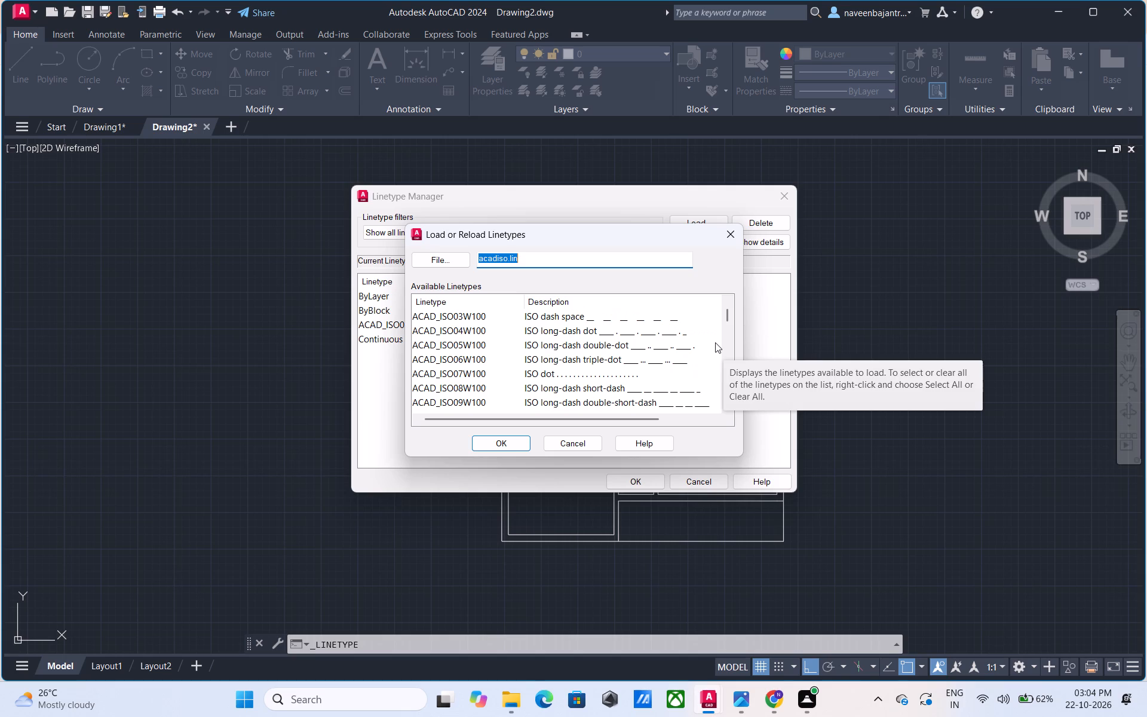
scroll(715, 342, "up", 1)
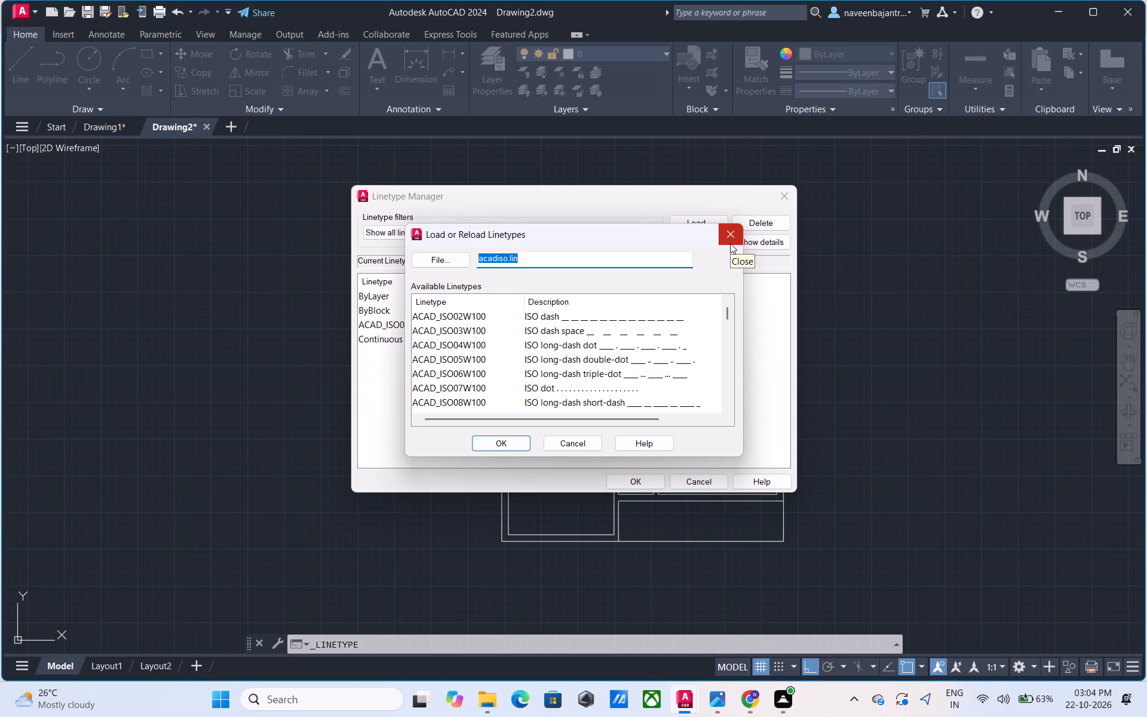
scroll(702, 333, "up", 2)
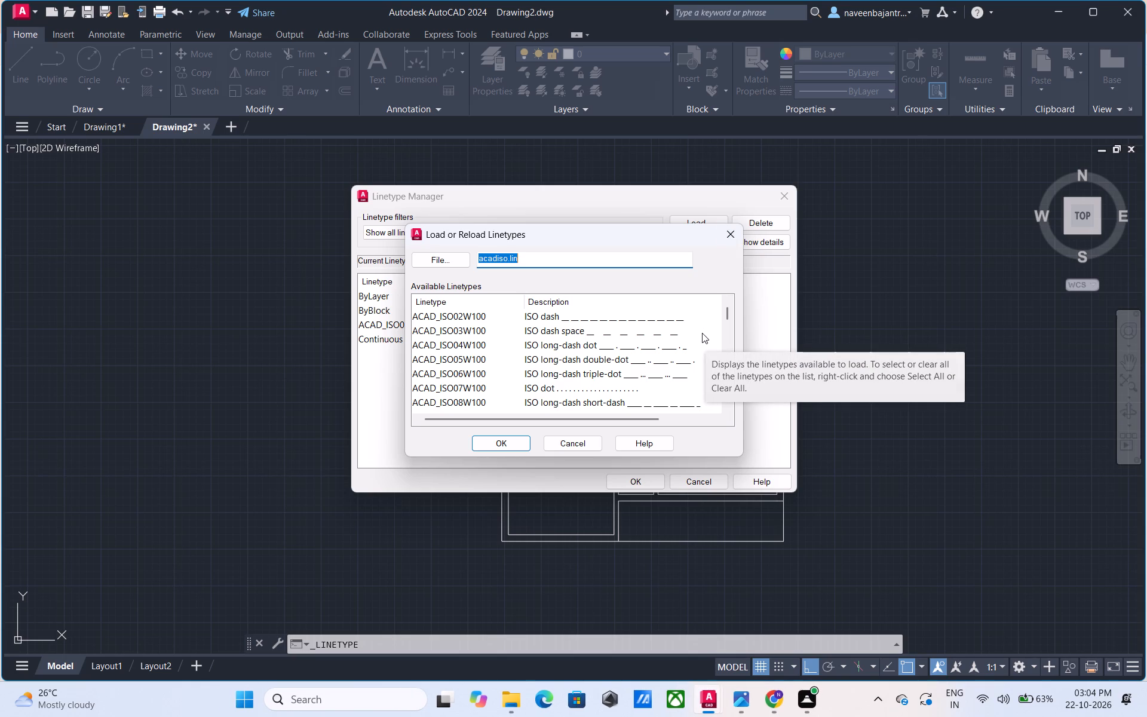
scroll(702, 333, "down", 1)
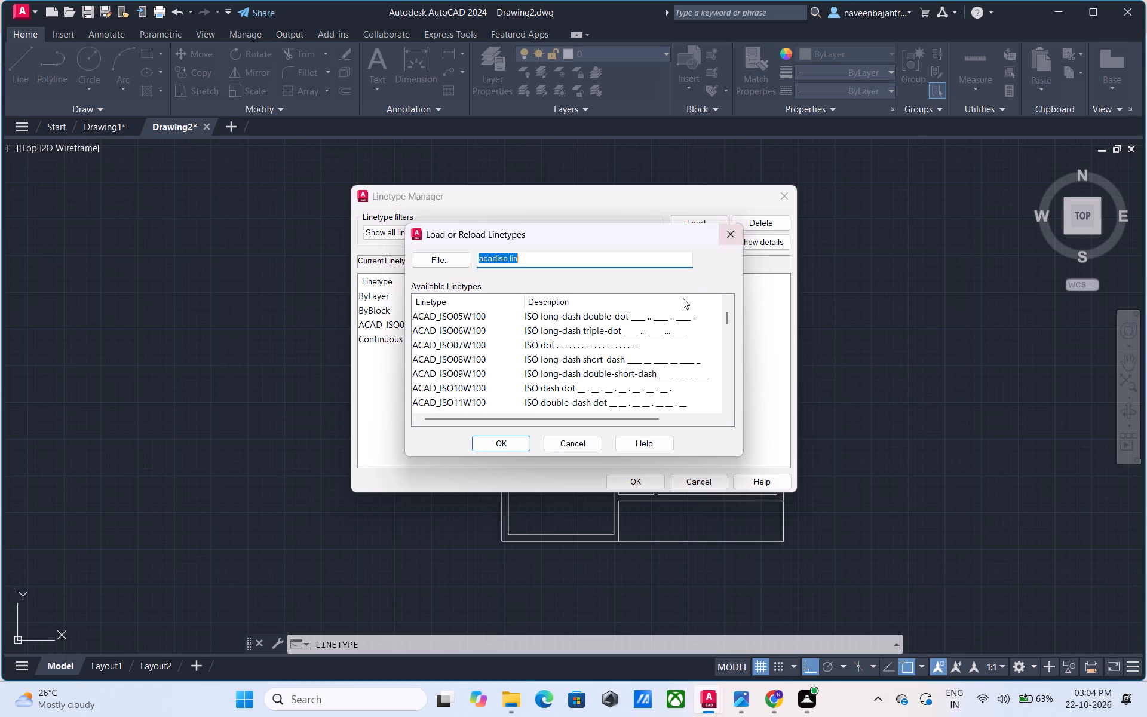
left_click(672, 318)
left_click(512, 447)
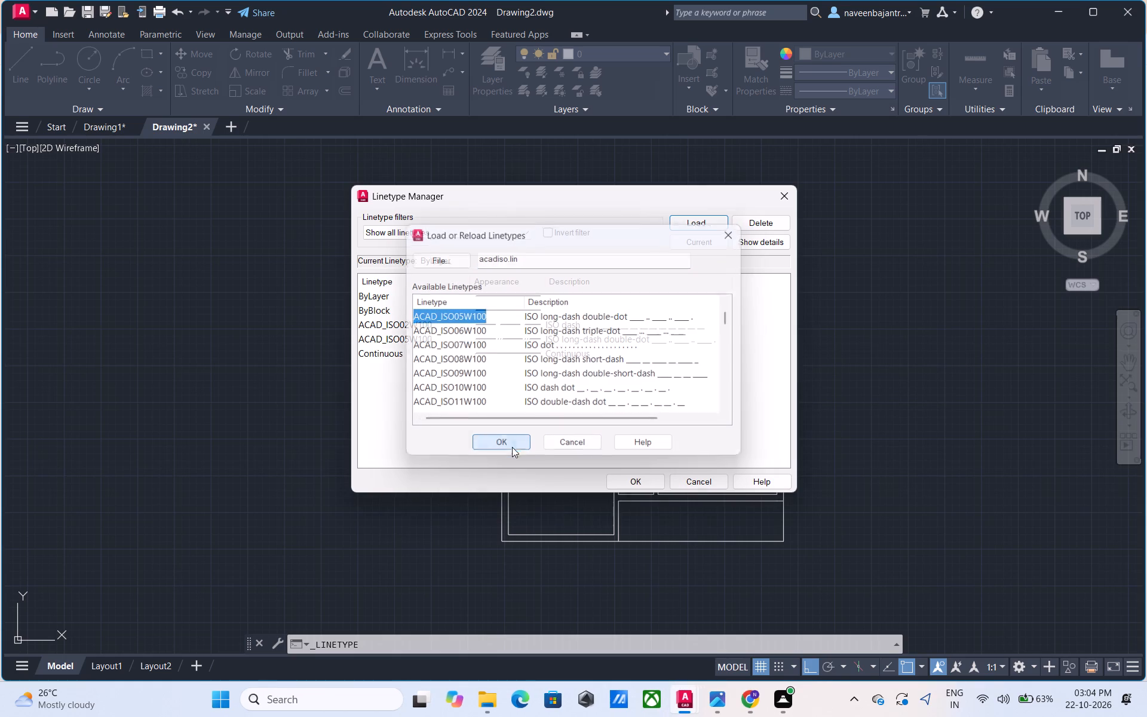
left_click(654, 482)
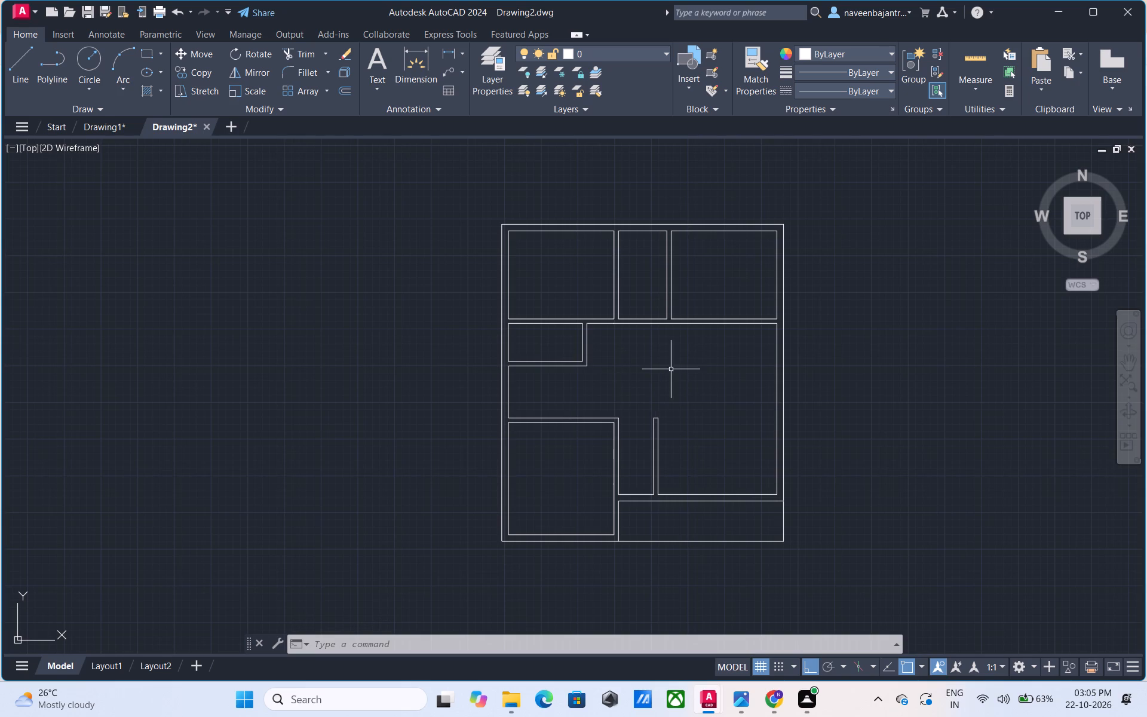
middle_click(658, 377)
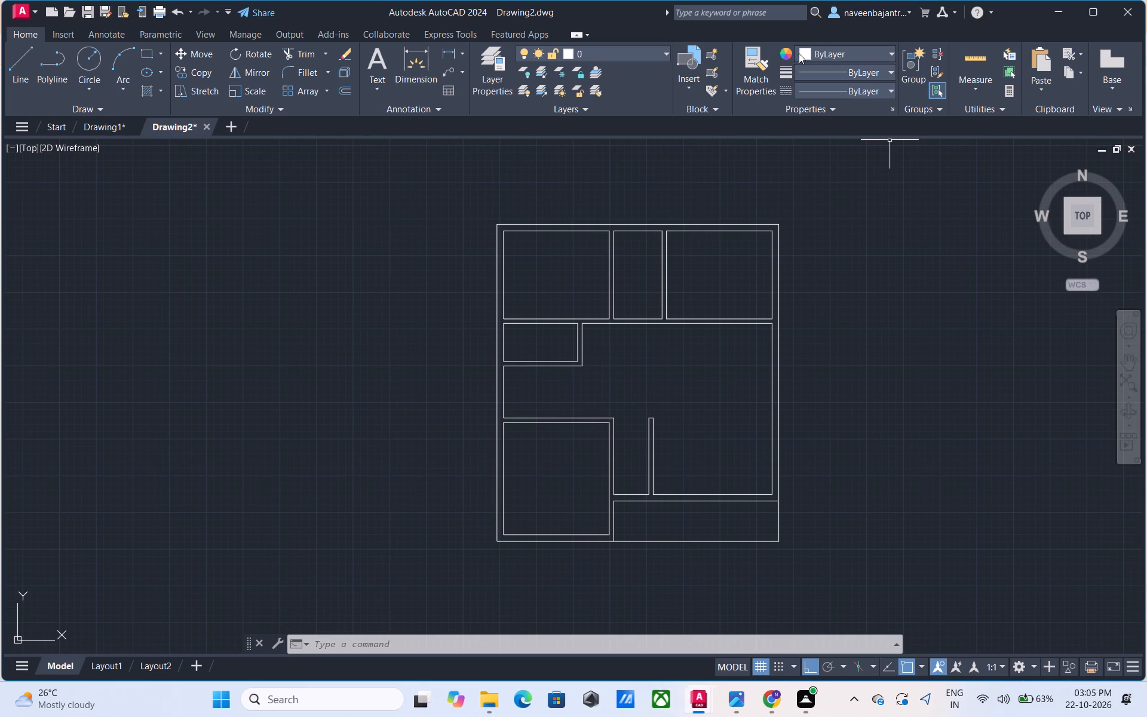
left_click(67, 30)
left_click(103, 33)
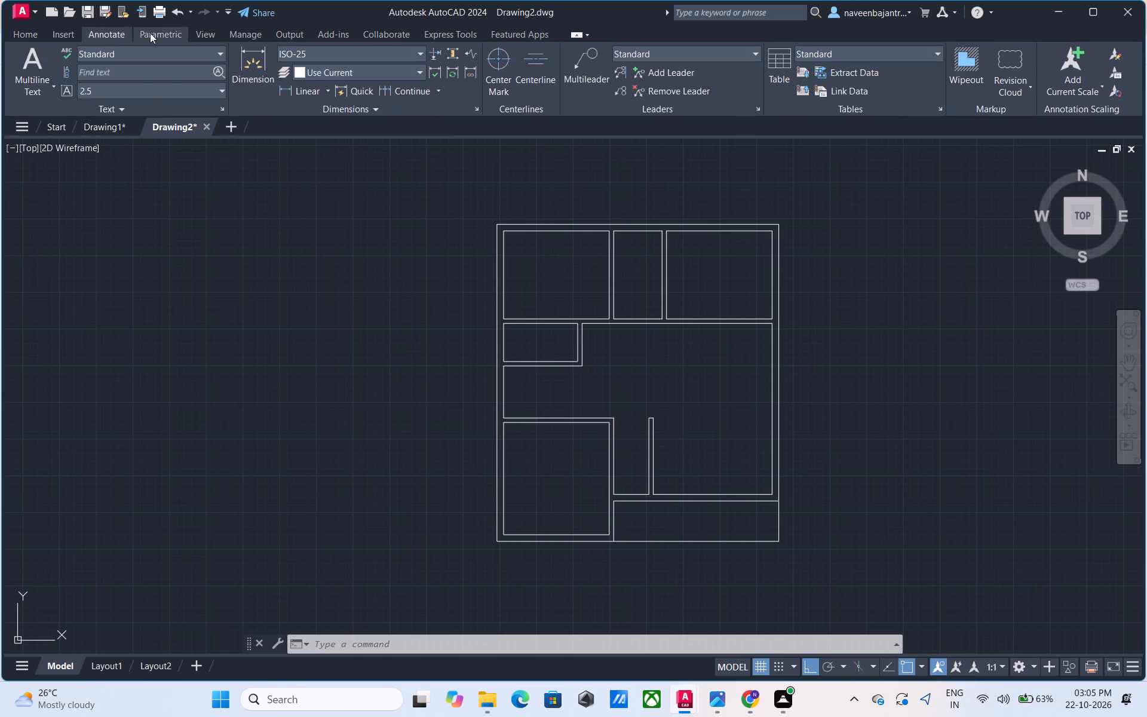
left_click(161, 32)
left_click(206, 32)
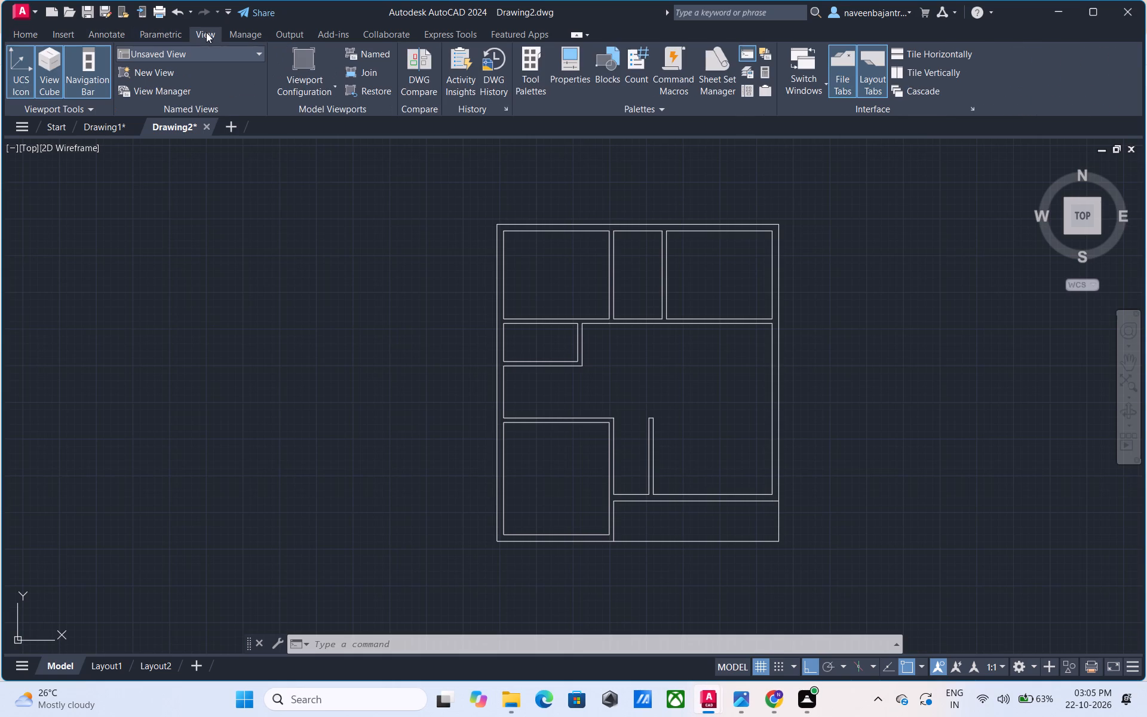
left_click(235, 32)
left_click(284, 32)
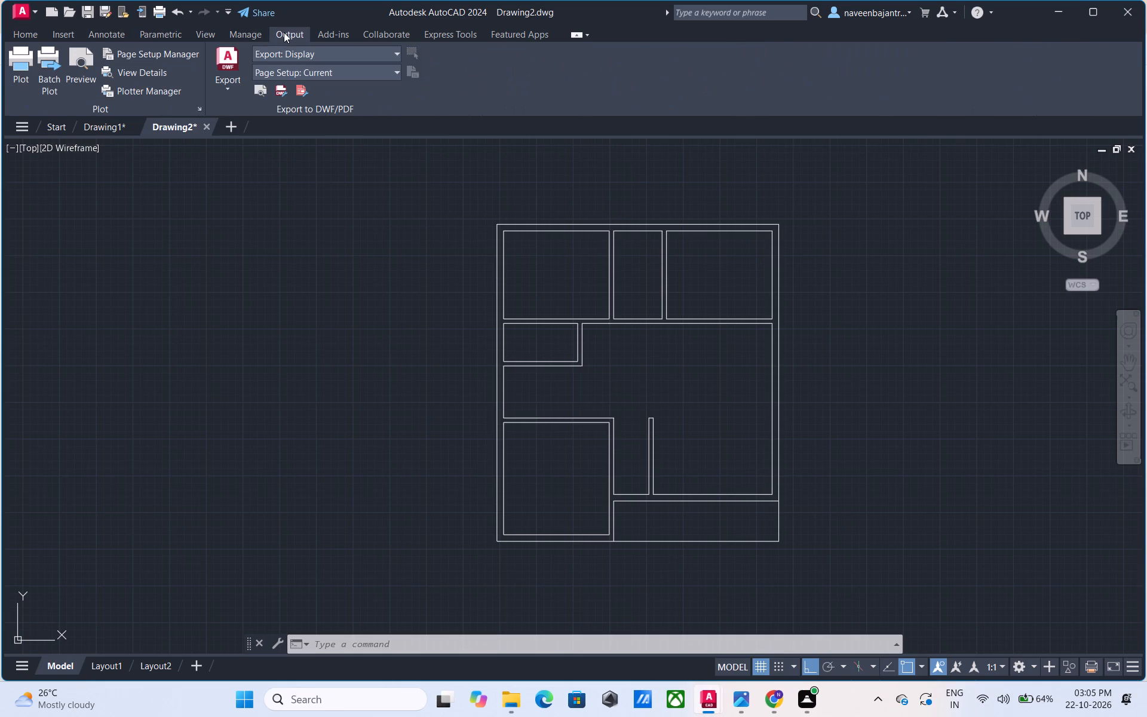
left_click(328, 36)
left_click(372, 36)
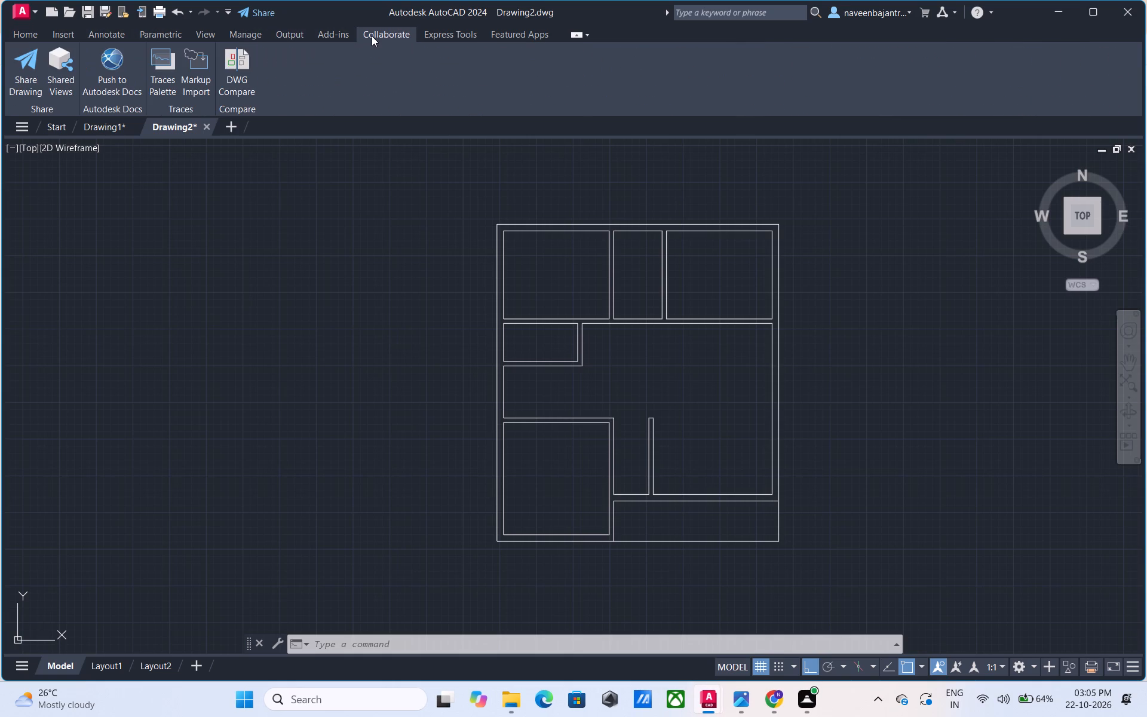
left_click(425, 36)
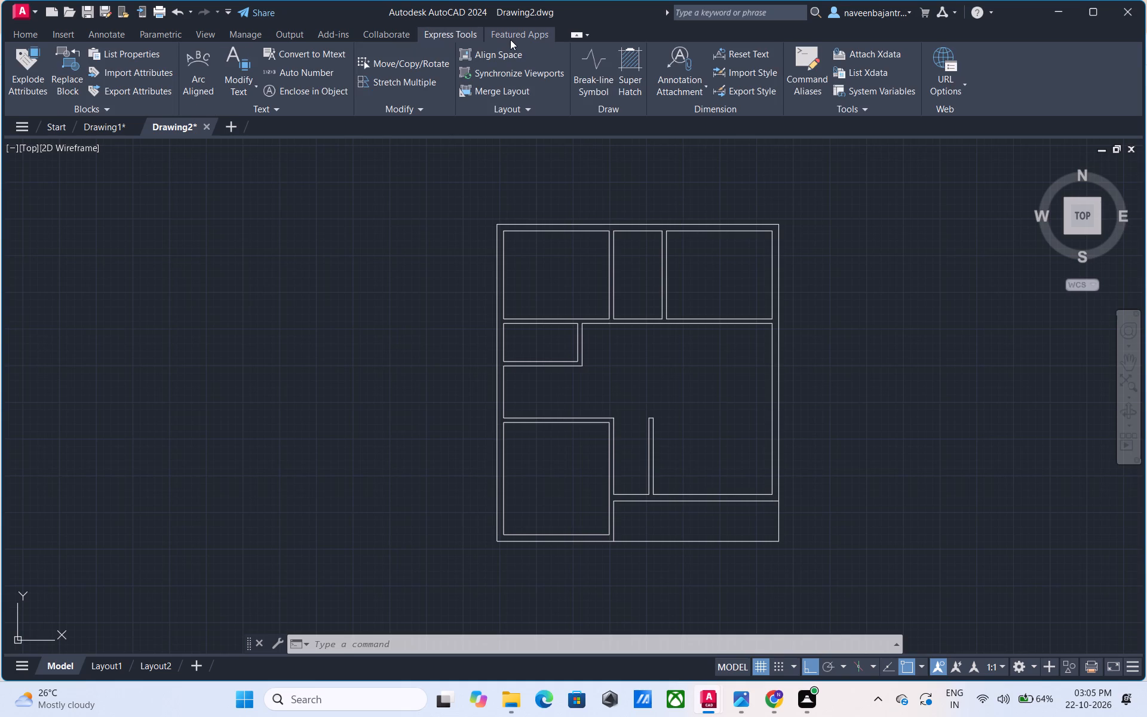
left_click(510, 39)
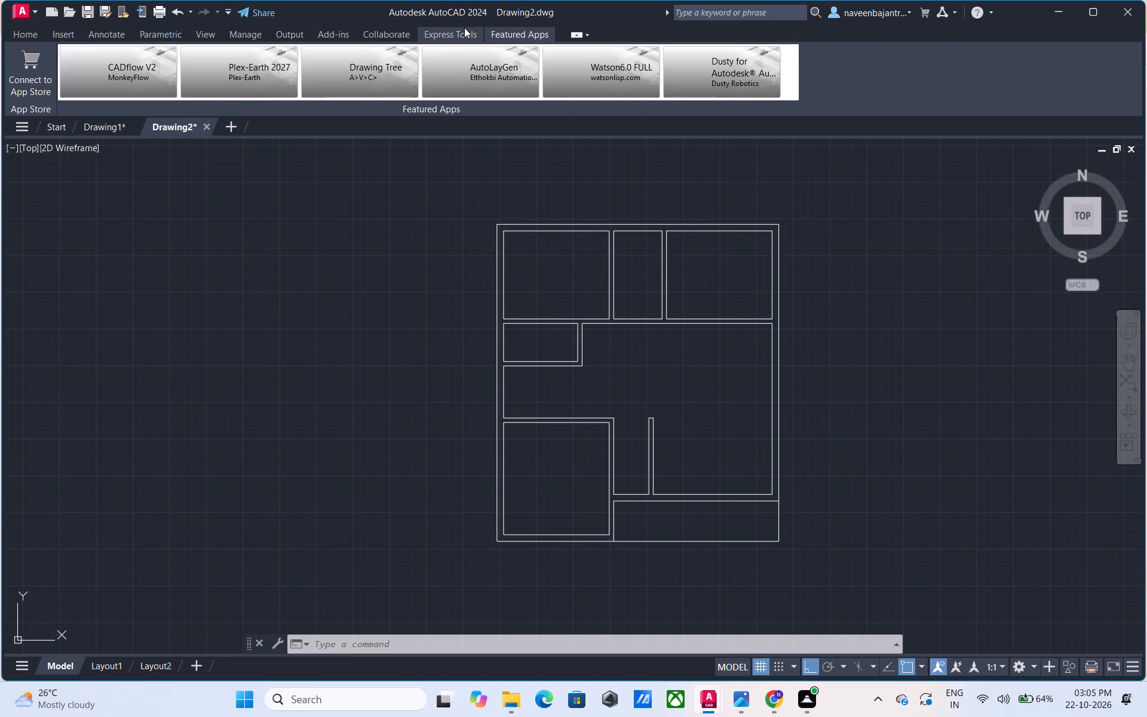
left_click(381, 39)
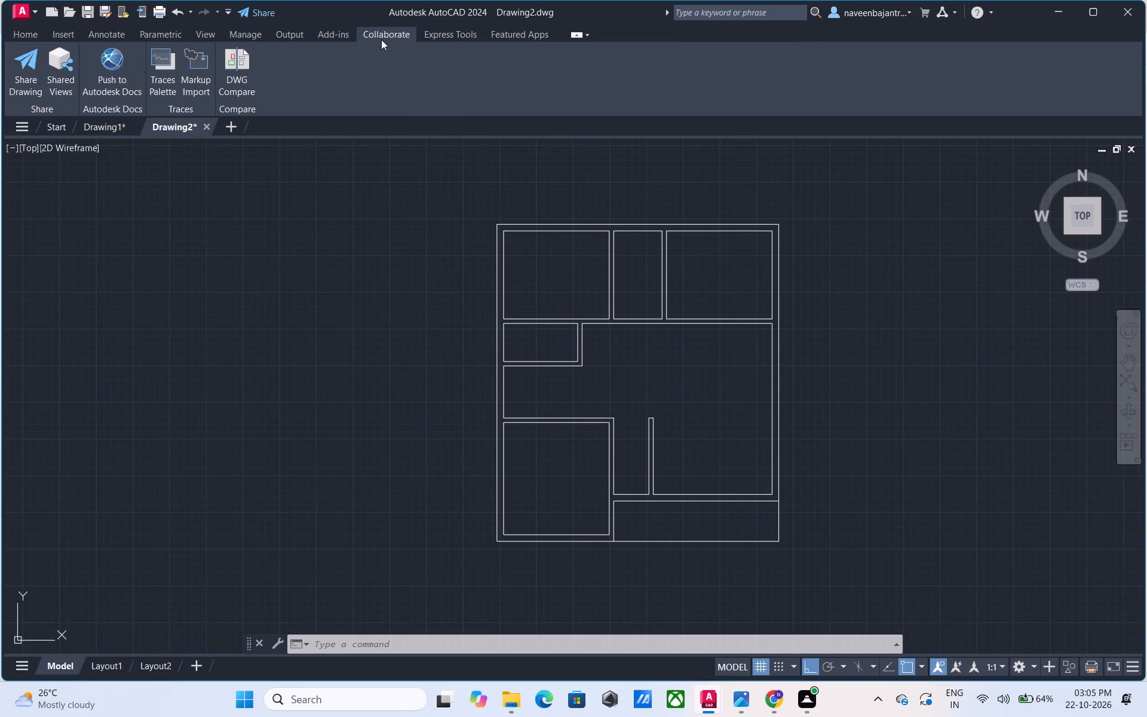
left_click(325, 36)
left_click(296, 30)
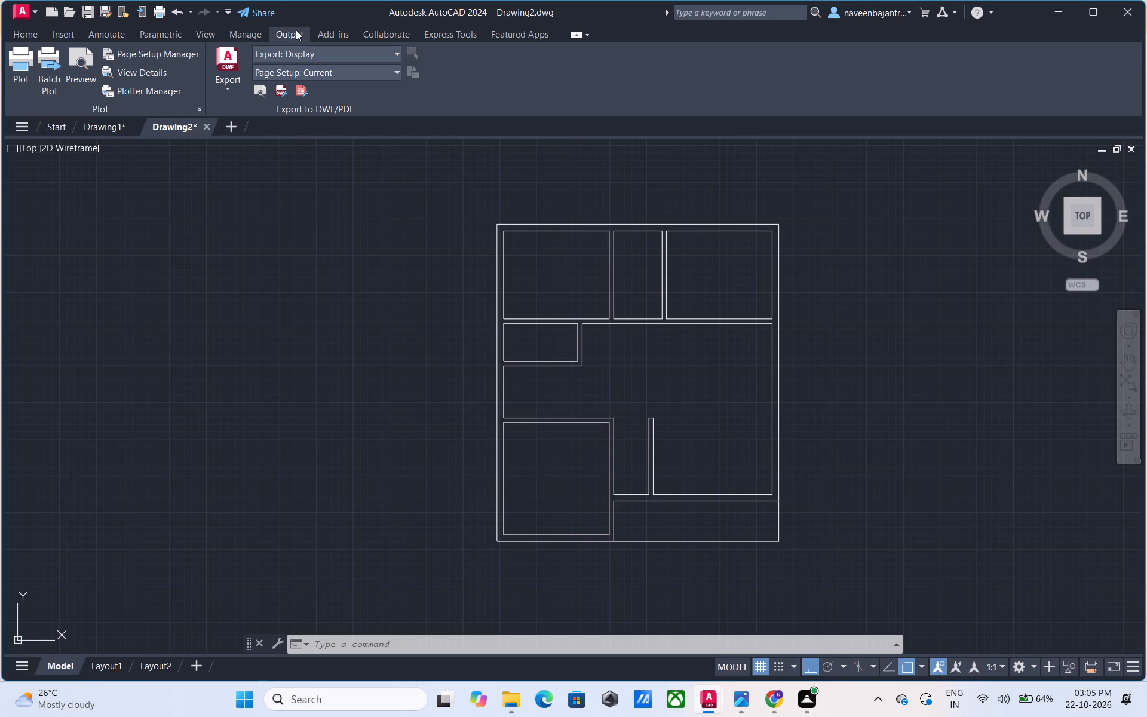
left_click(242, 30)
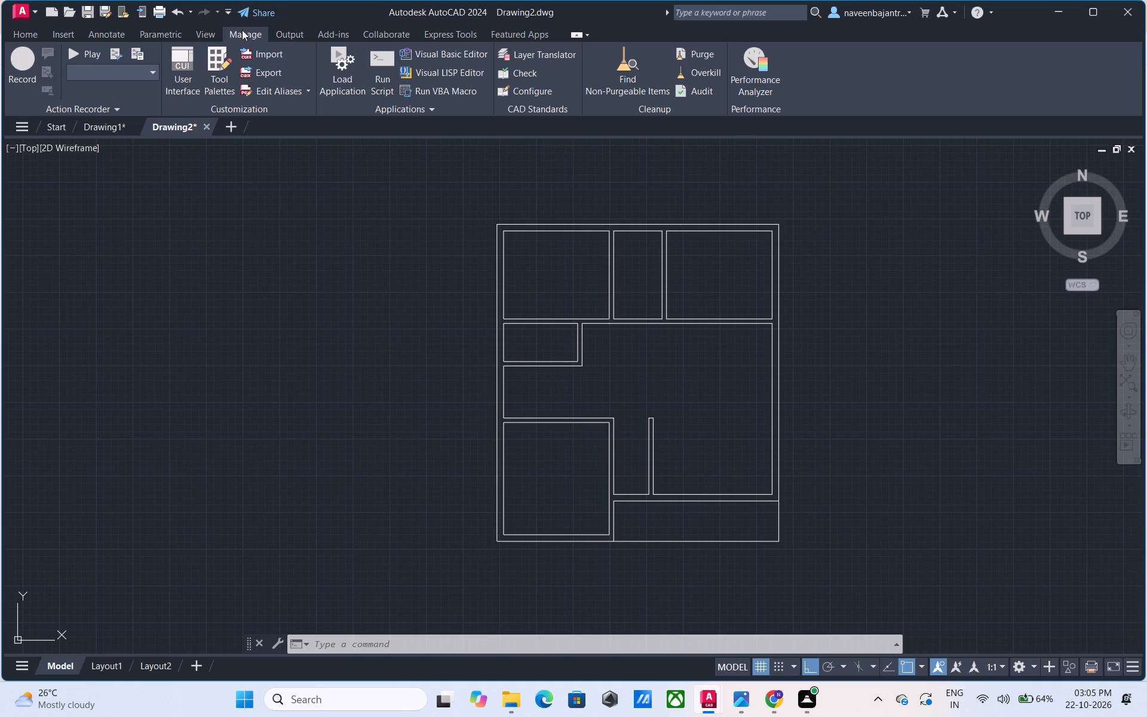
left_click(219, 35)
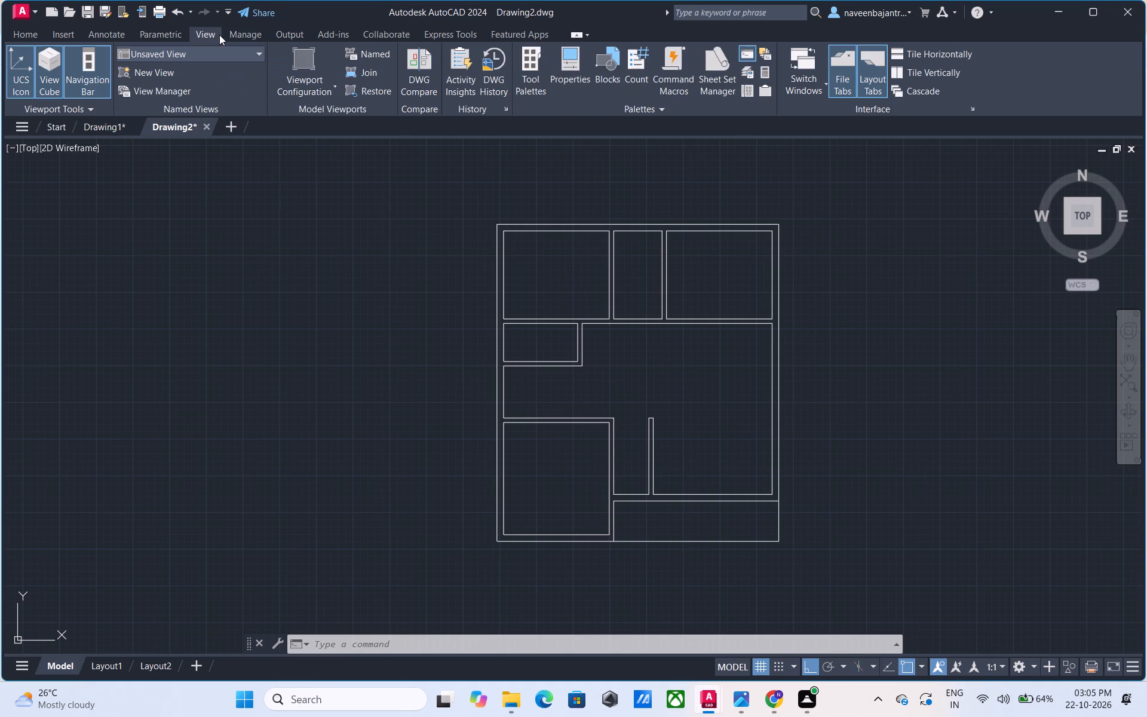
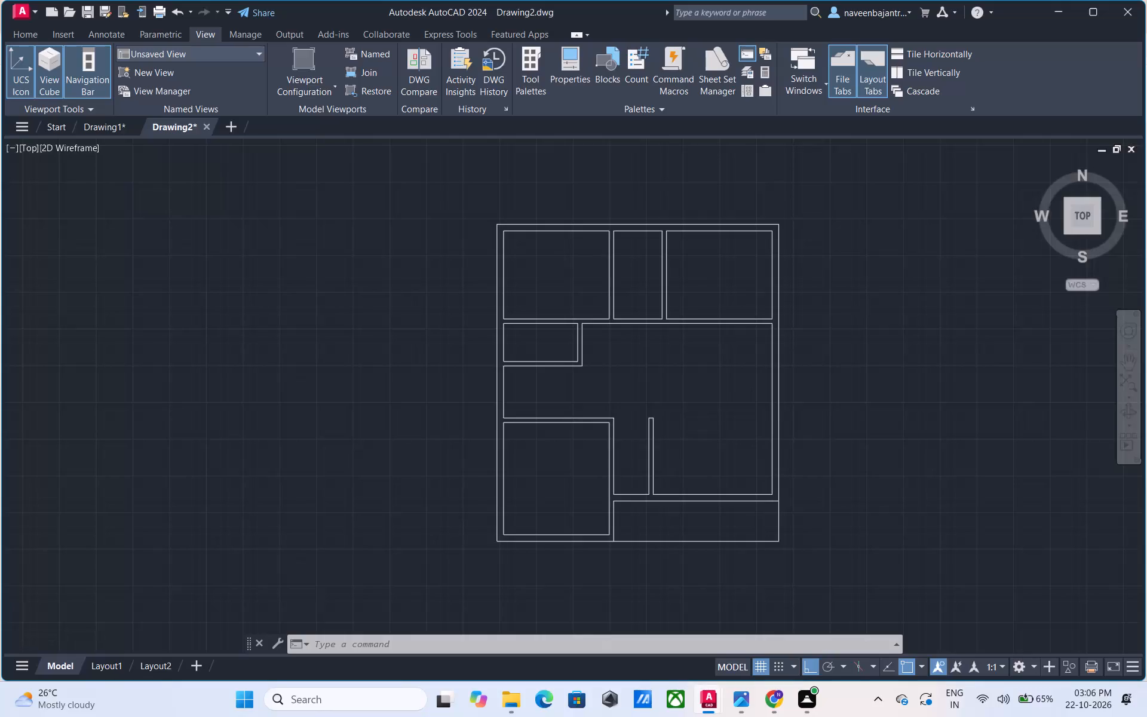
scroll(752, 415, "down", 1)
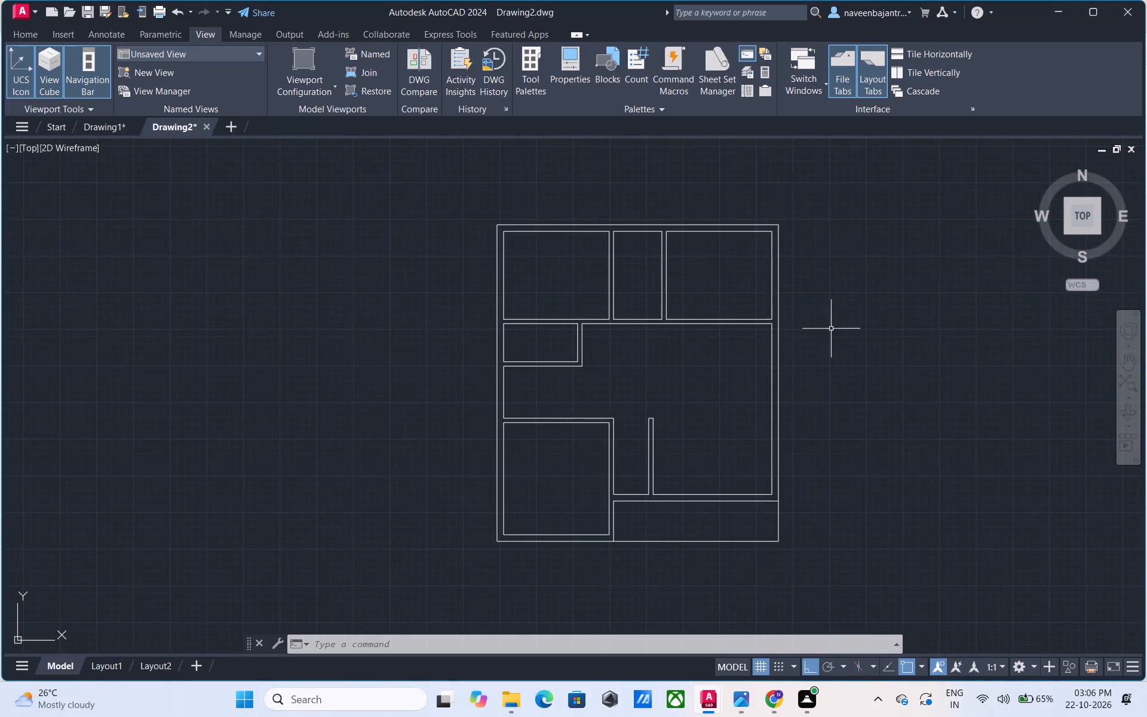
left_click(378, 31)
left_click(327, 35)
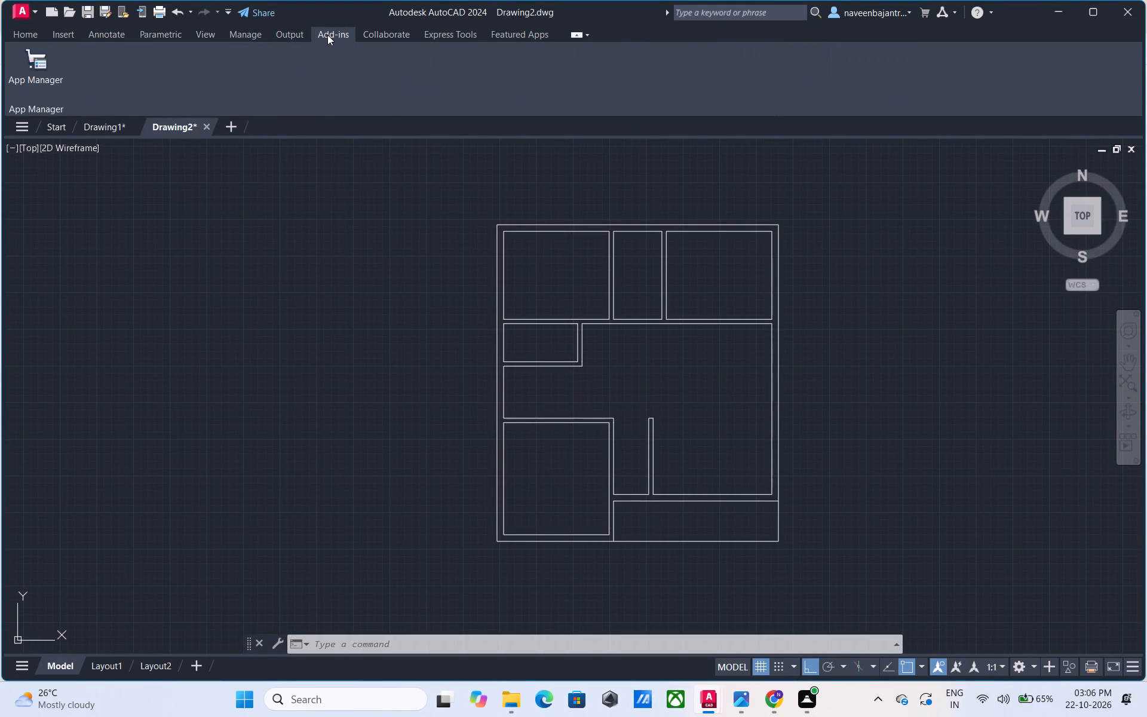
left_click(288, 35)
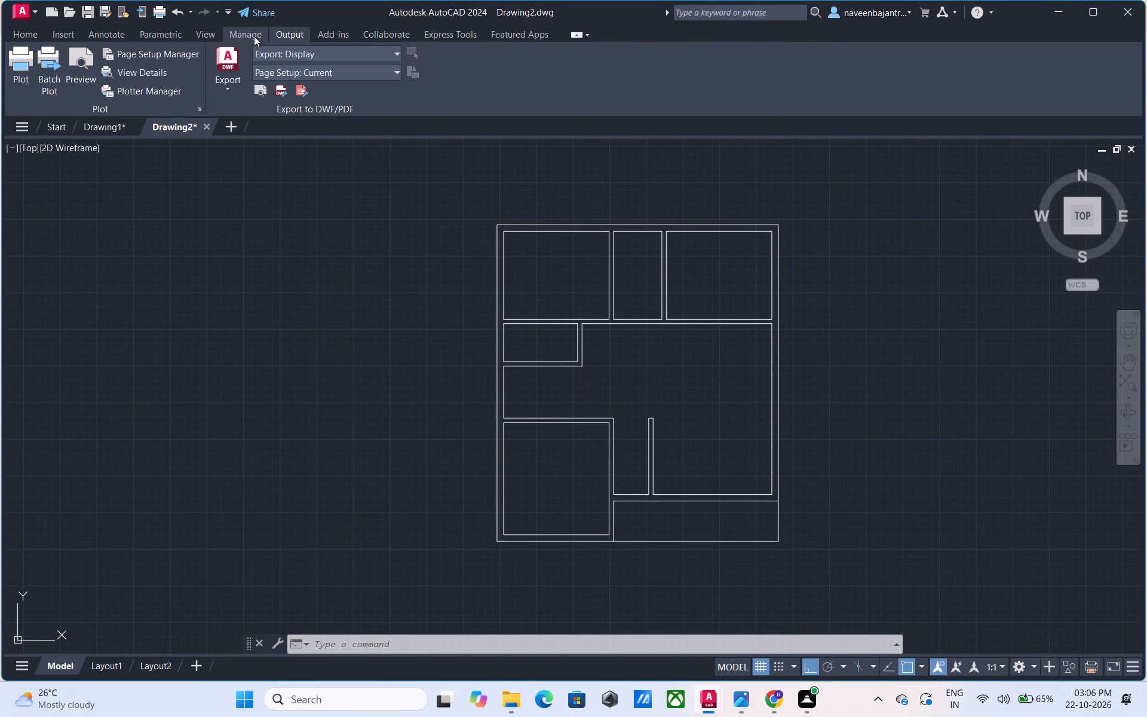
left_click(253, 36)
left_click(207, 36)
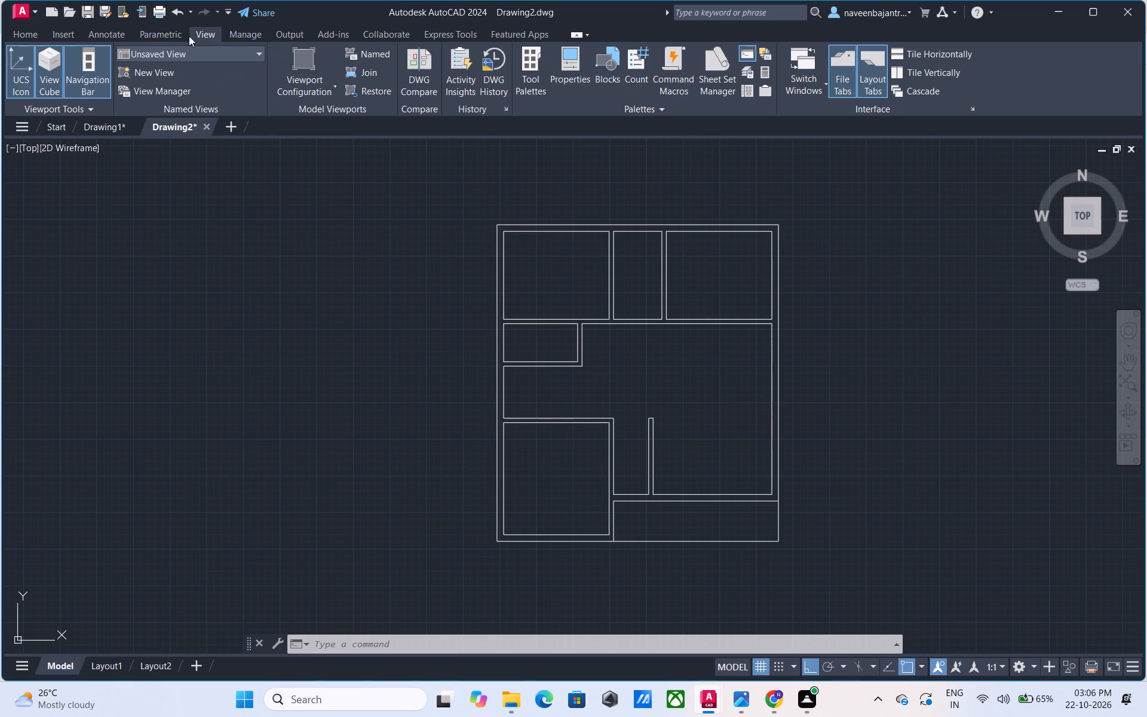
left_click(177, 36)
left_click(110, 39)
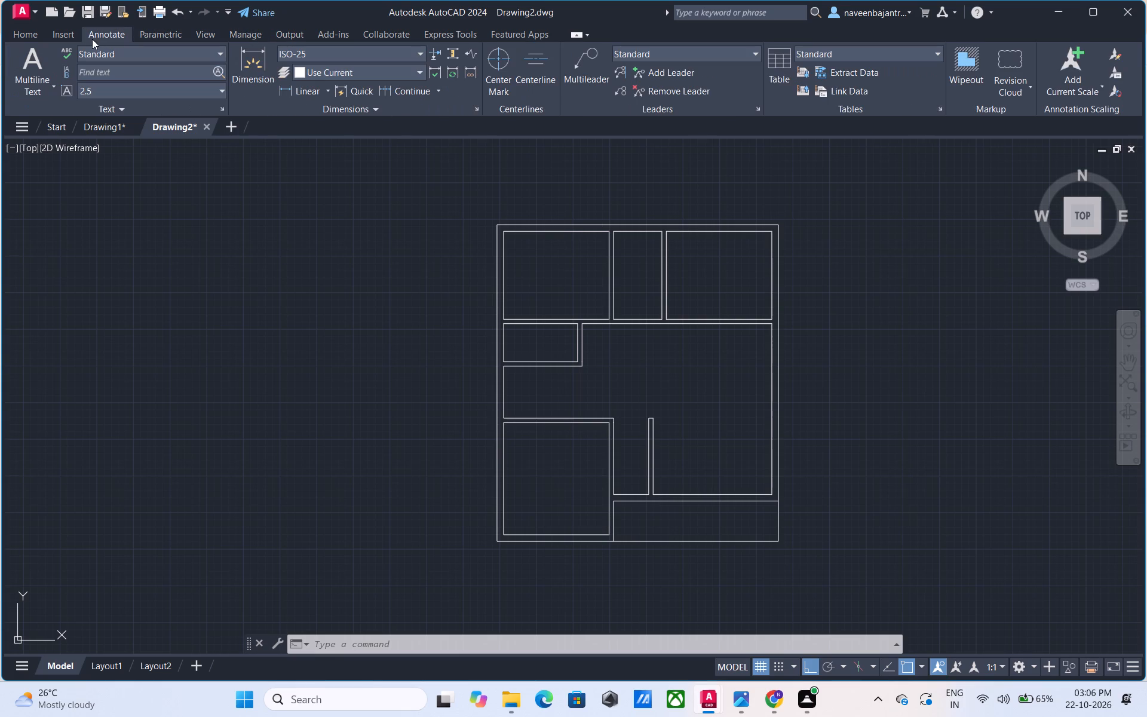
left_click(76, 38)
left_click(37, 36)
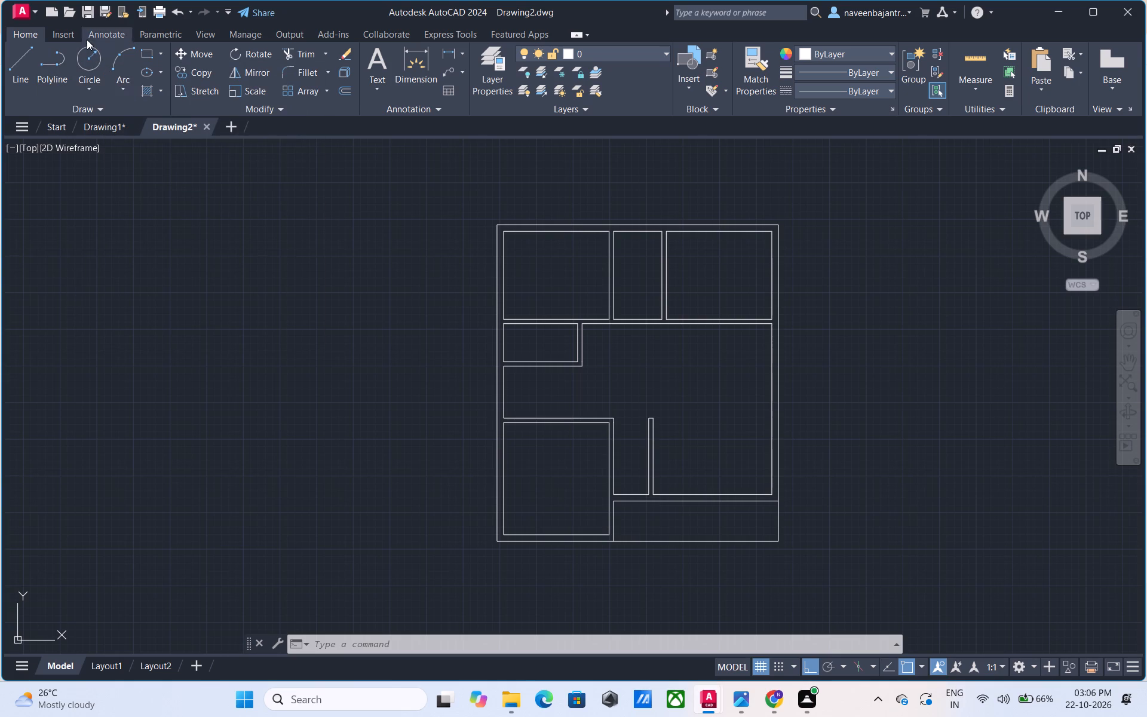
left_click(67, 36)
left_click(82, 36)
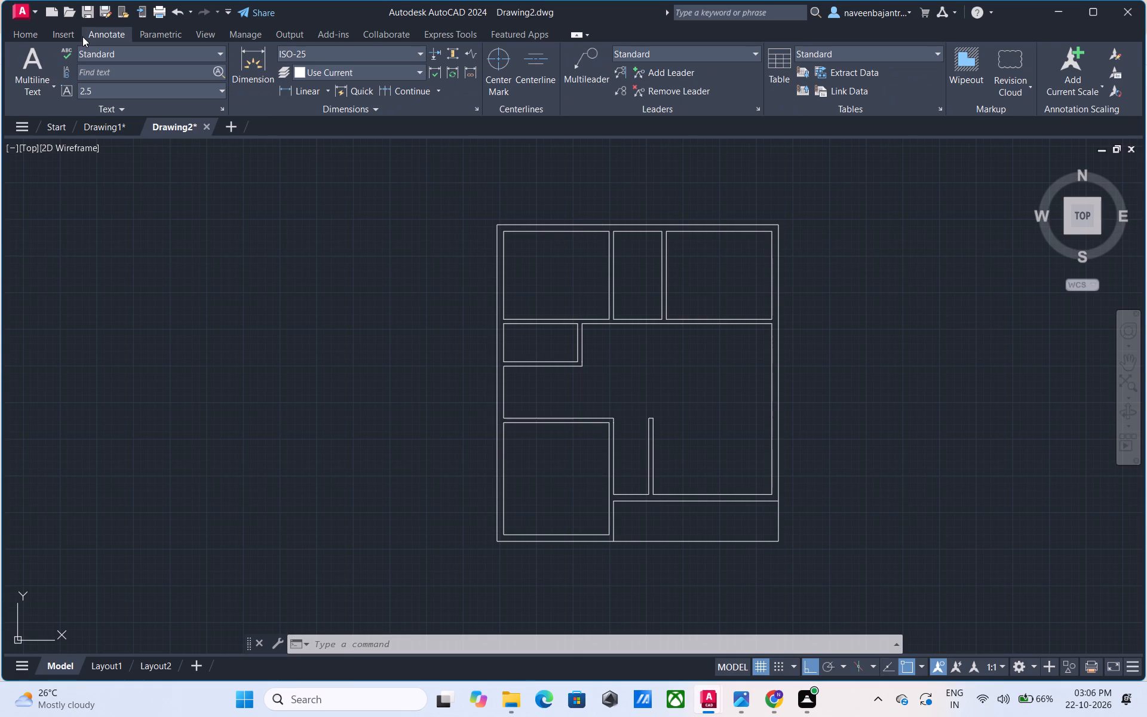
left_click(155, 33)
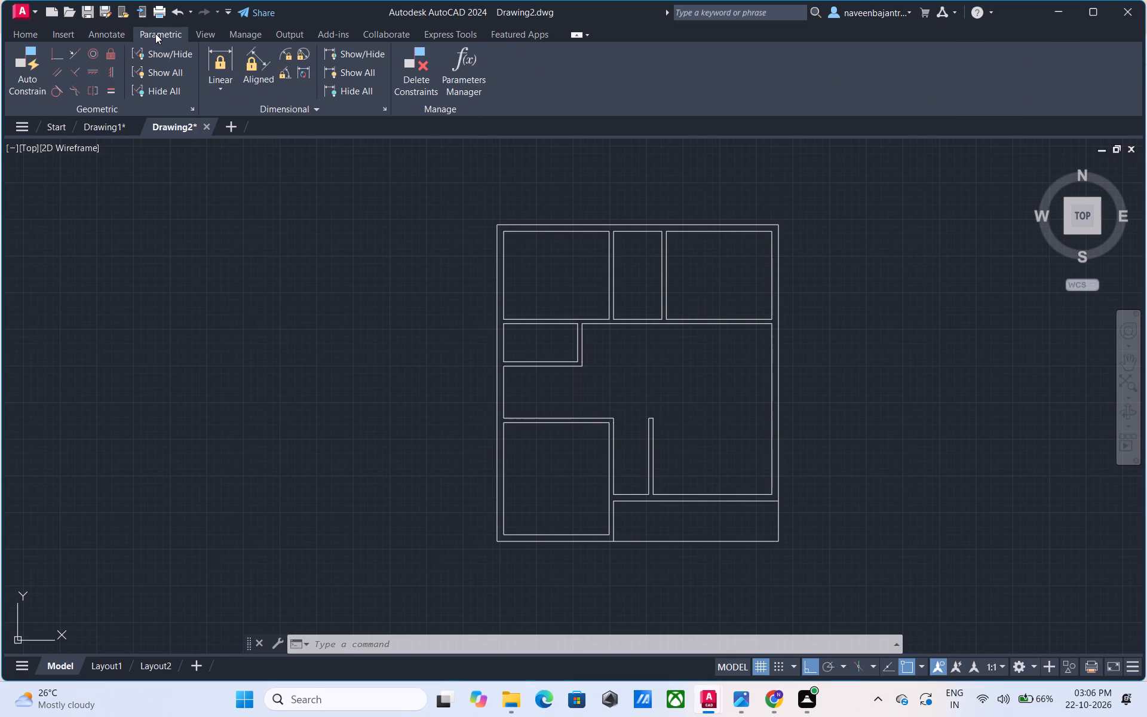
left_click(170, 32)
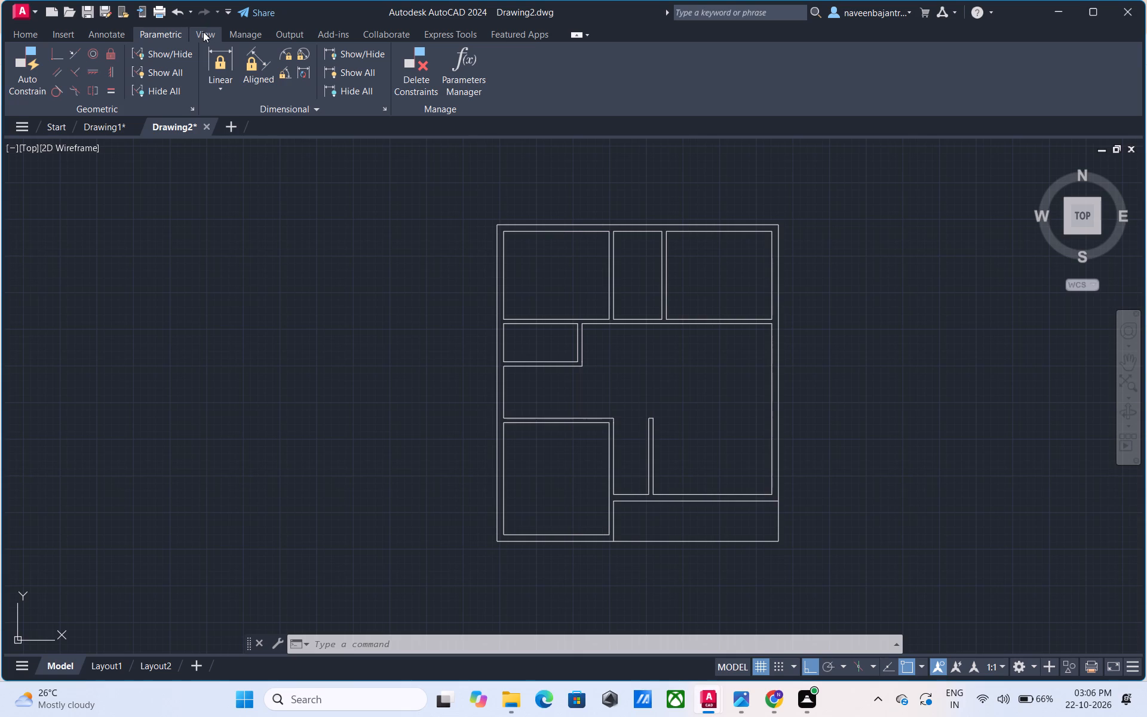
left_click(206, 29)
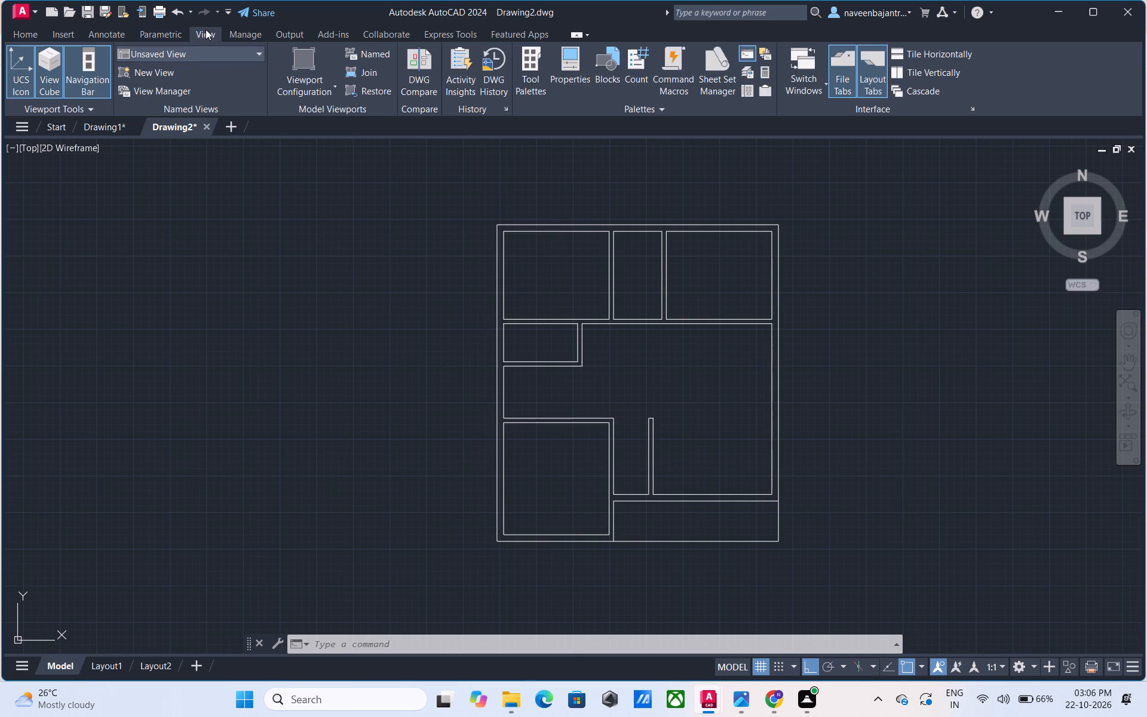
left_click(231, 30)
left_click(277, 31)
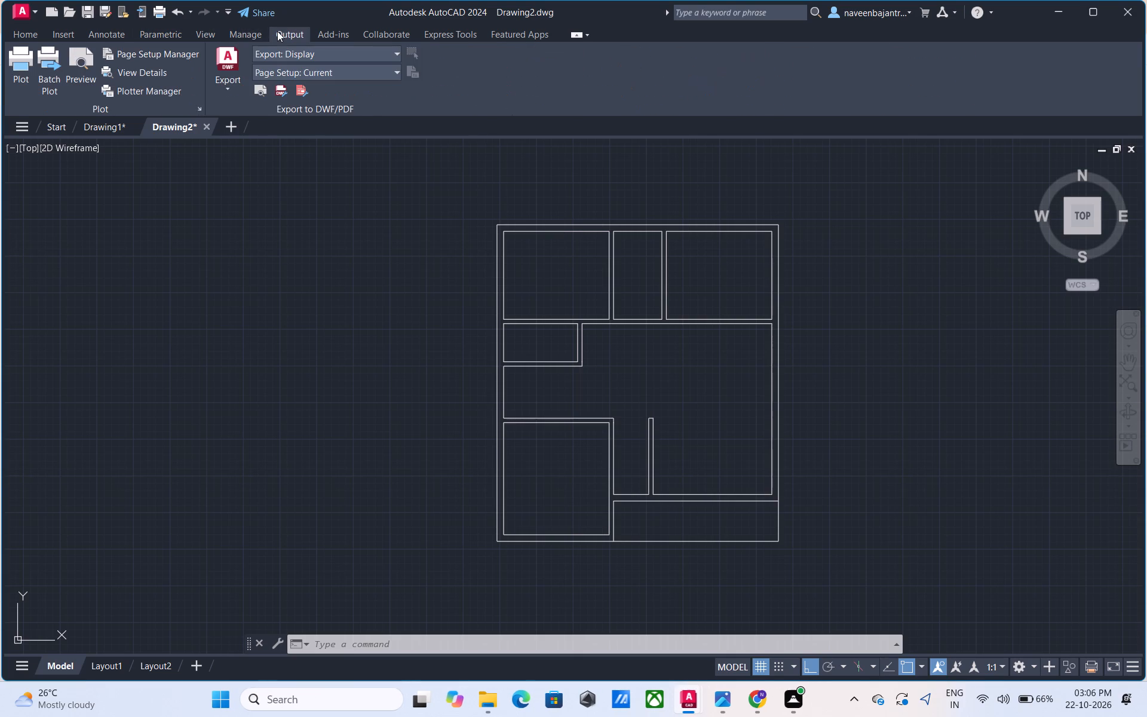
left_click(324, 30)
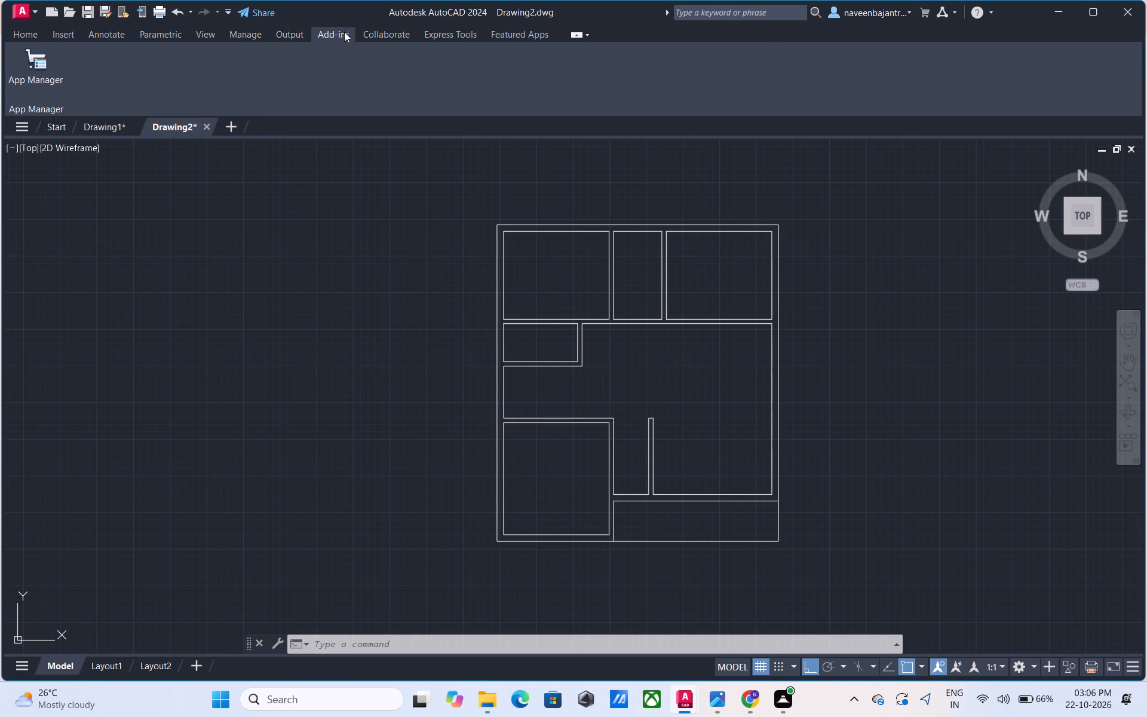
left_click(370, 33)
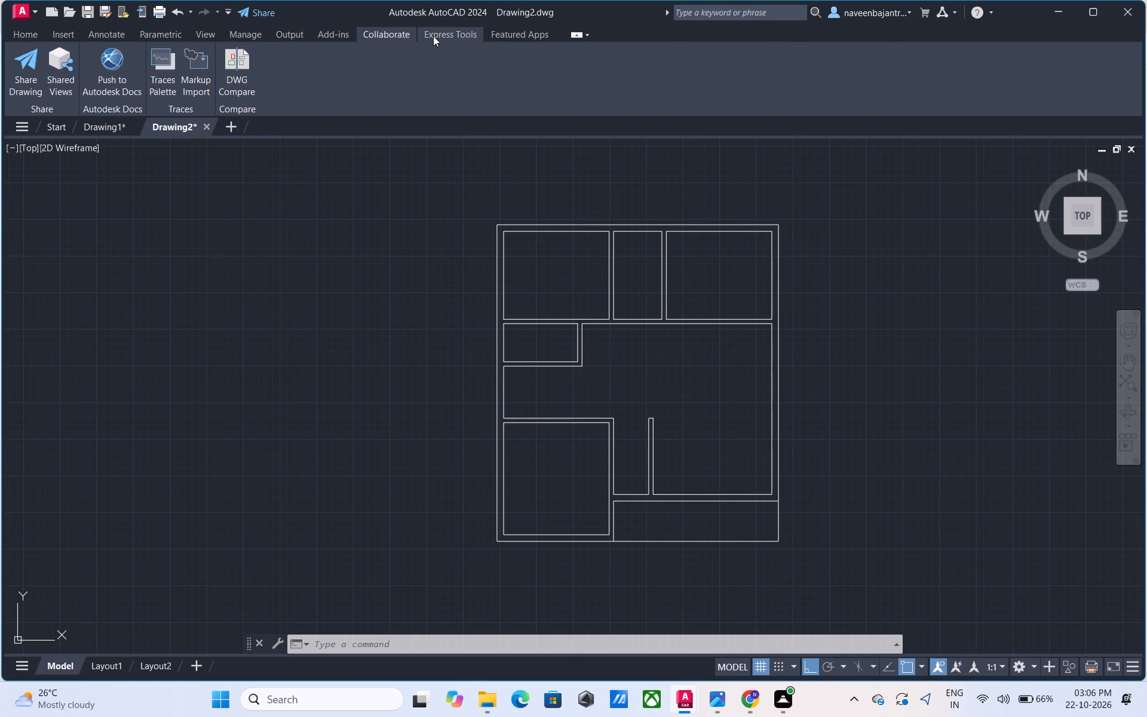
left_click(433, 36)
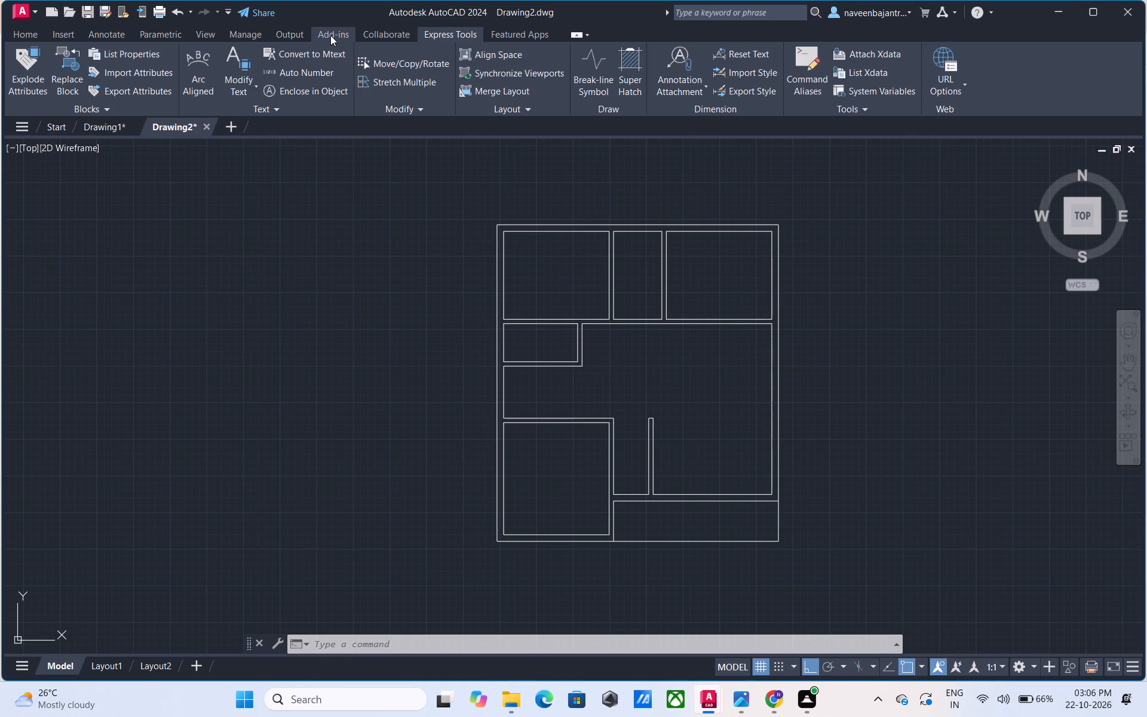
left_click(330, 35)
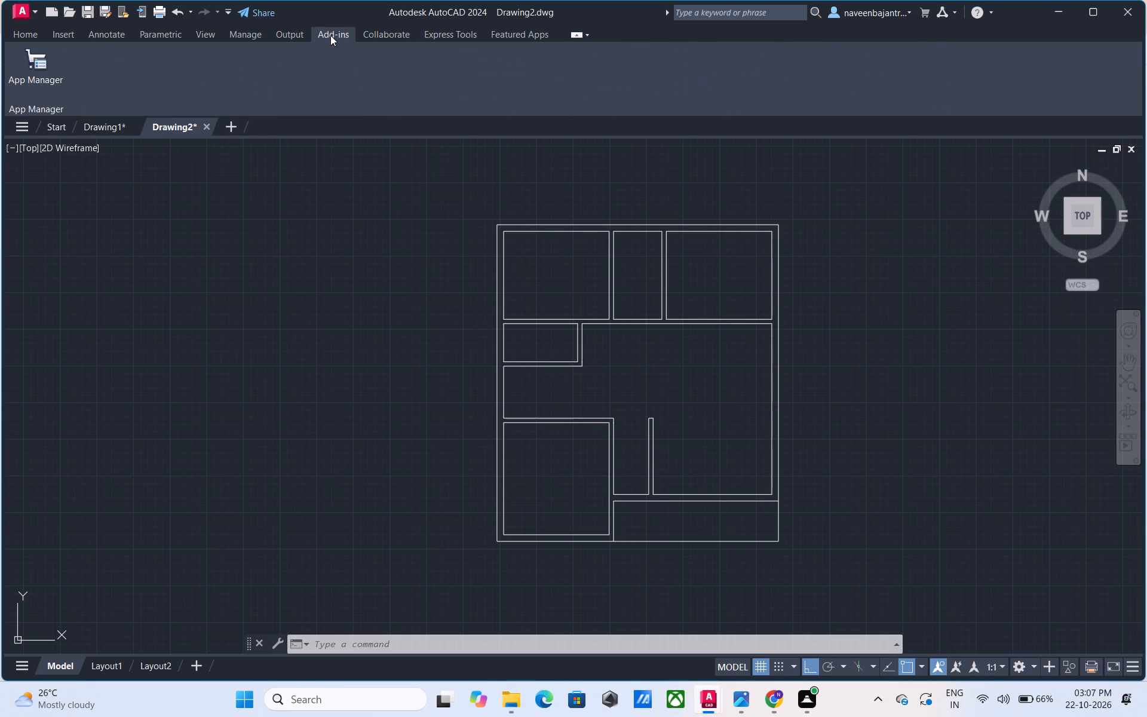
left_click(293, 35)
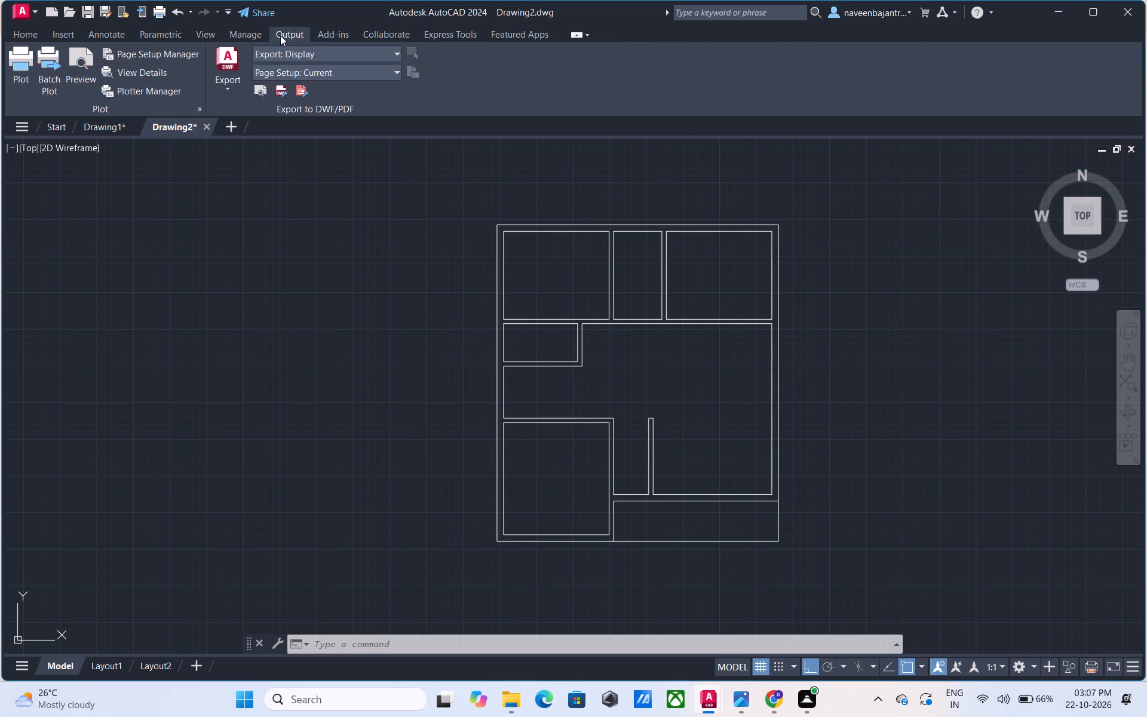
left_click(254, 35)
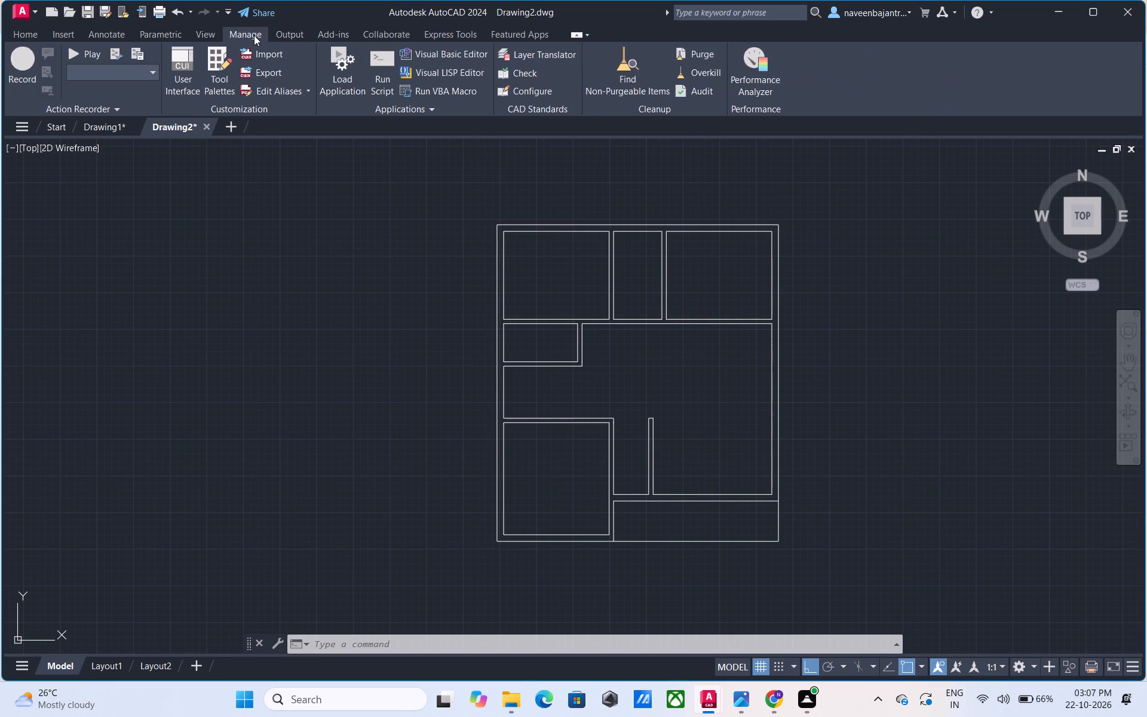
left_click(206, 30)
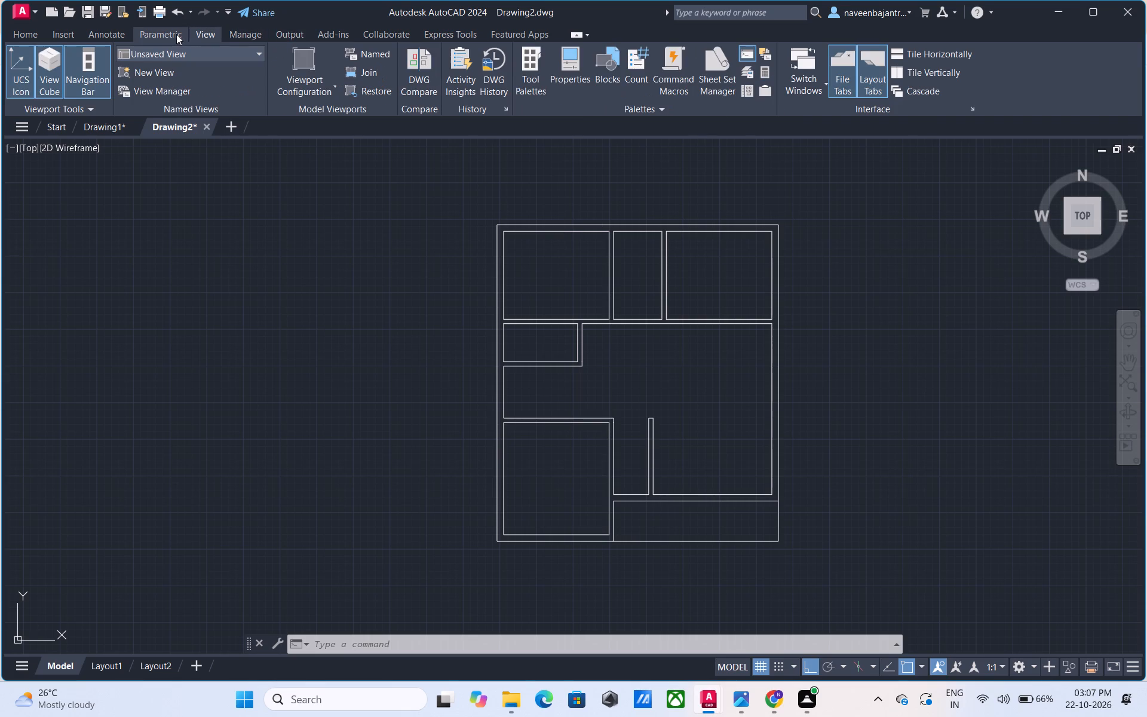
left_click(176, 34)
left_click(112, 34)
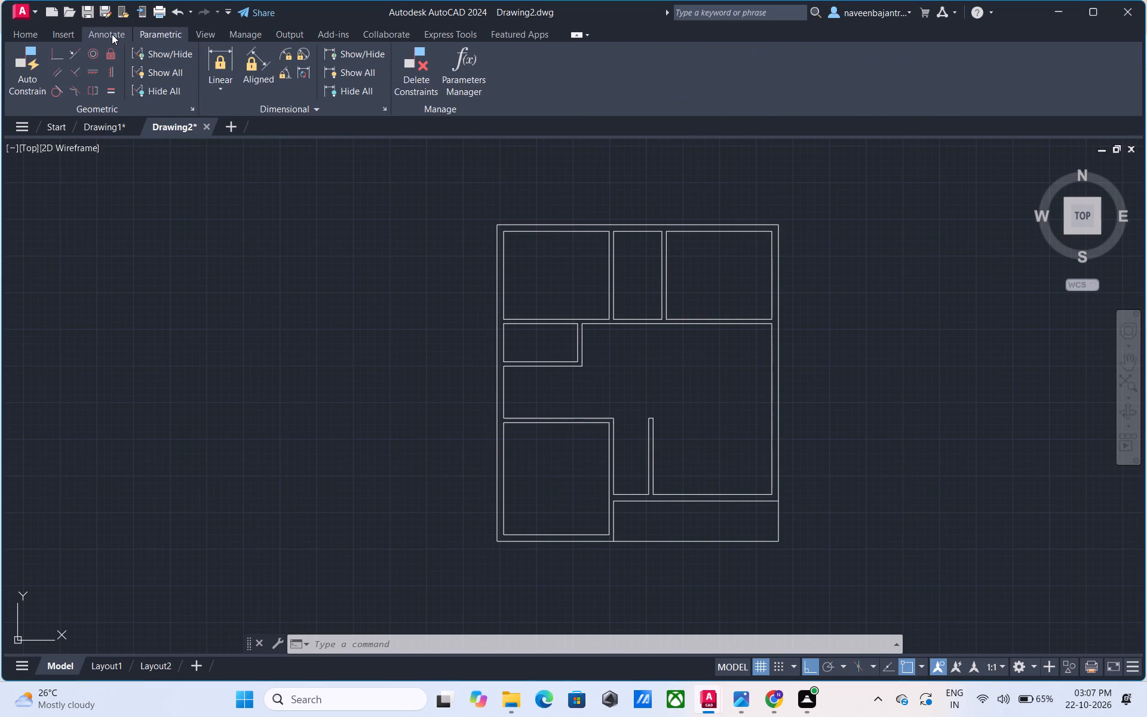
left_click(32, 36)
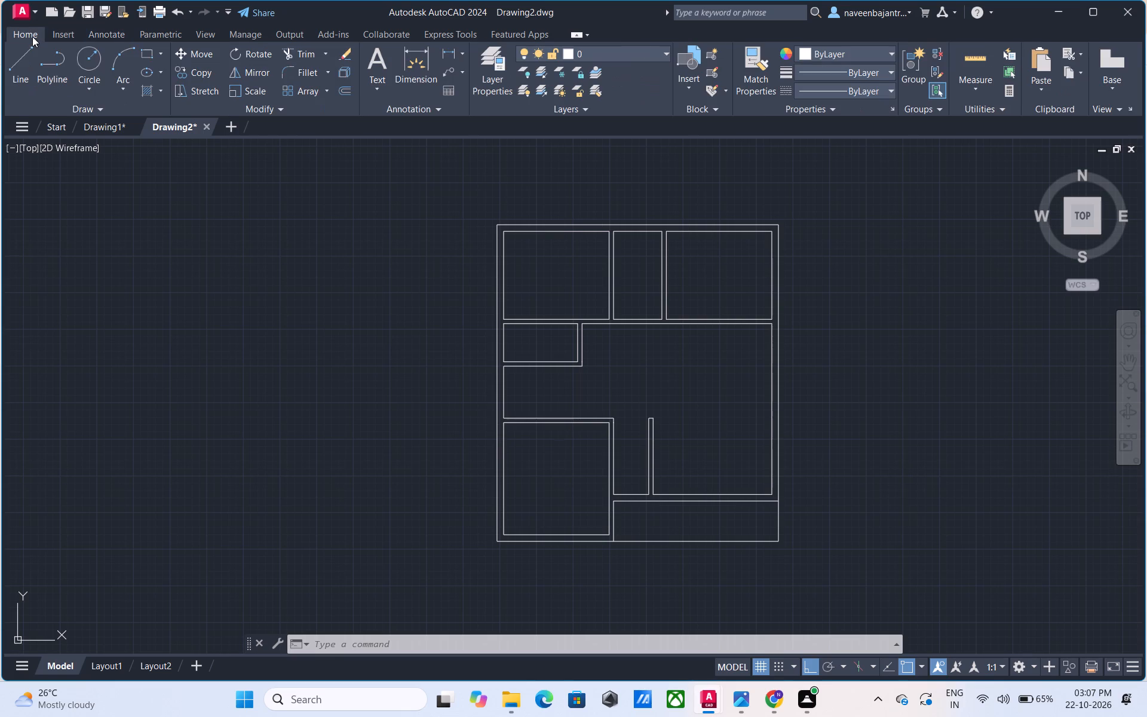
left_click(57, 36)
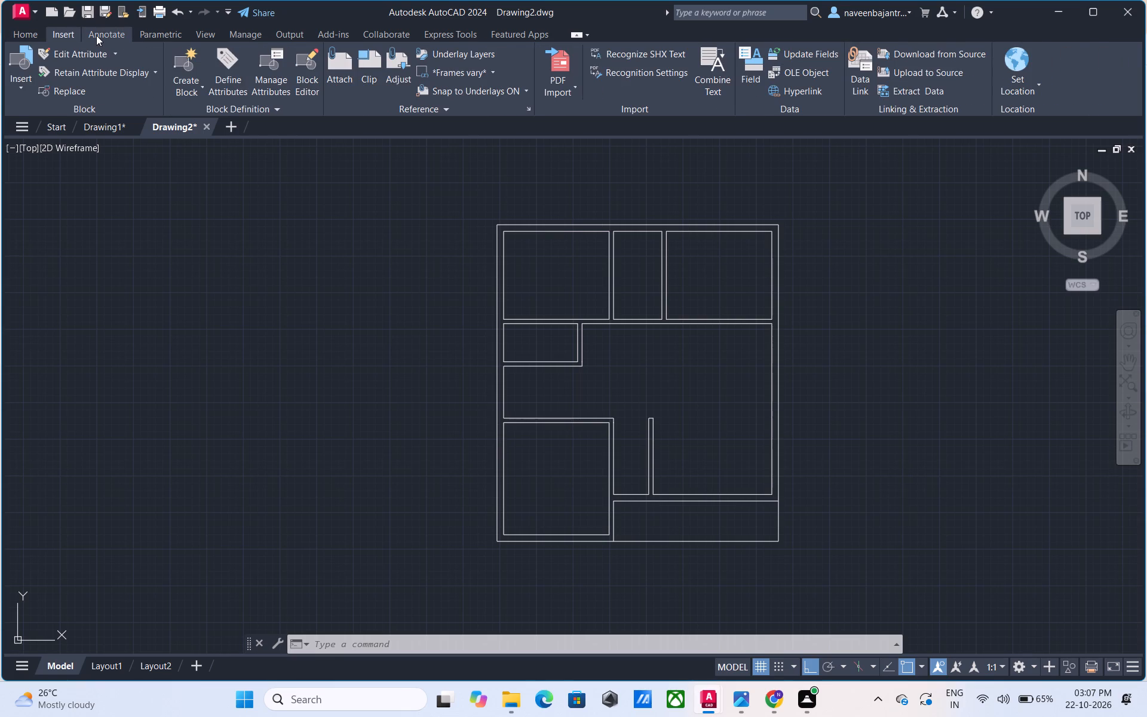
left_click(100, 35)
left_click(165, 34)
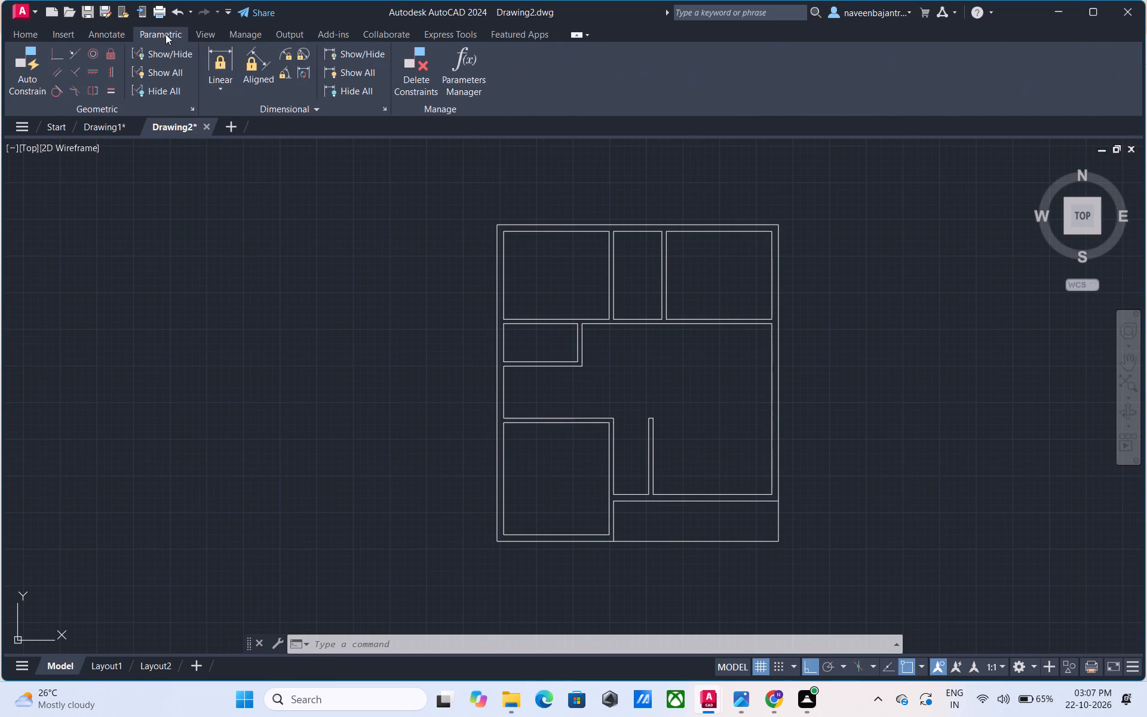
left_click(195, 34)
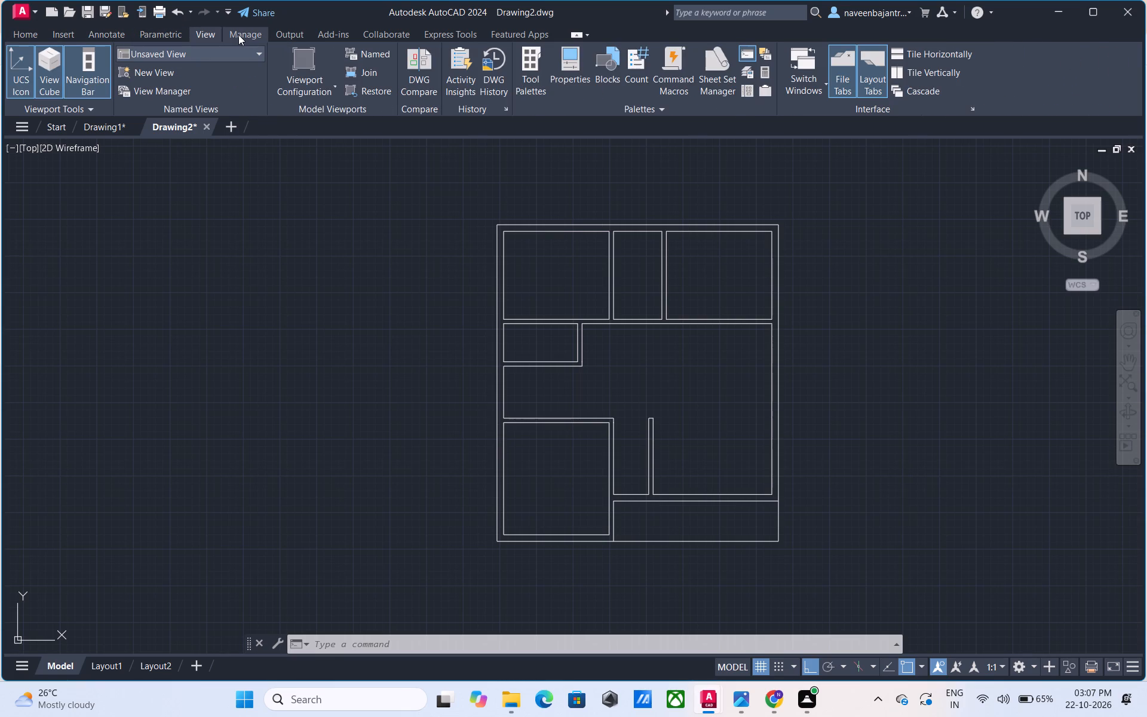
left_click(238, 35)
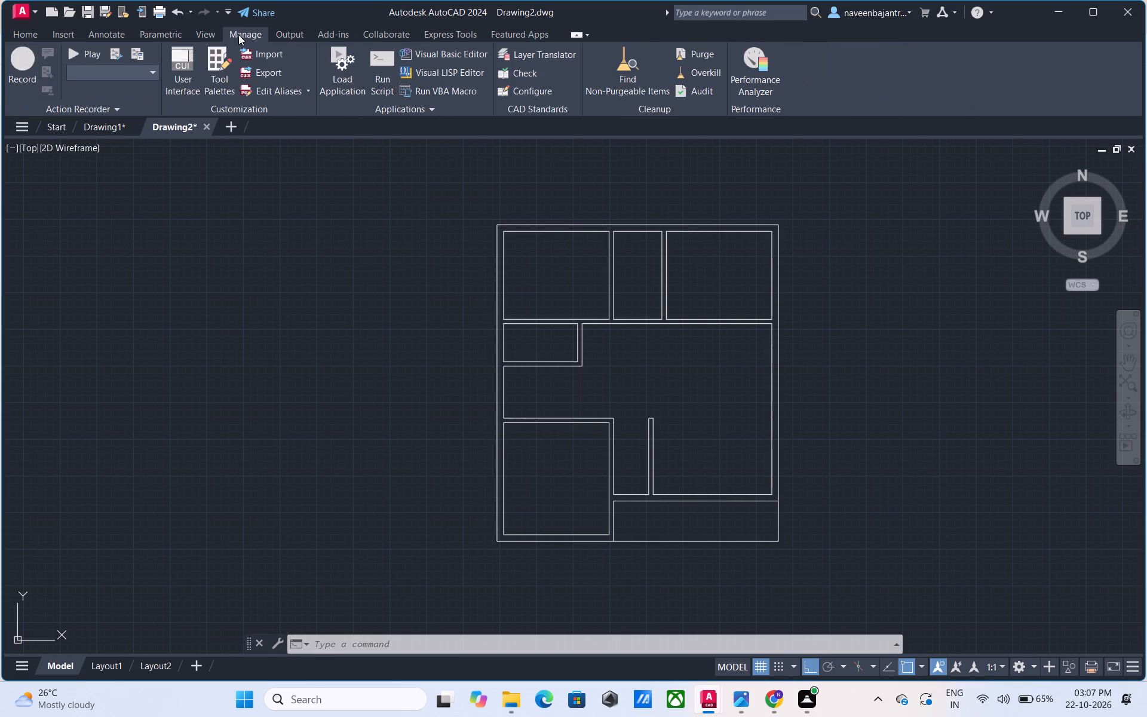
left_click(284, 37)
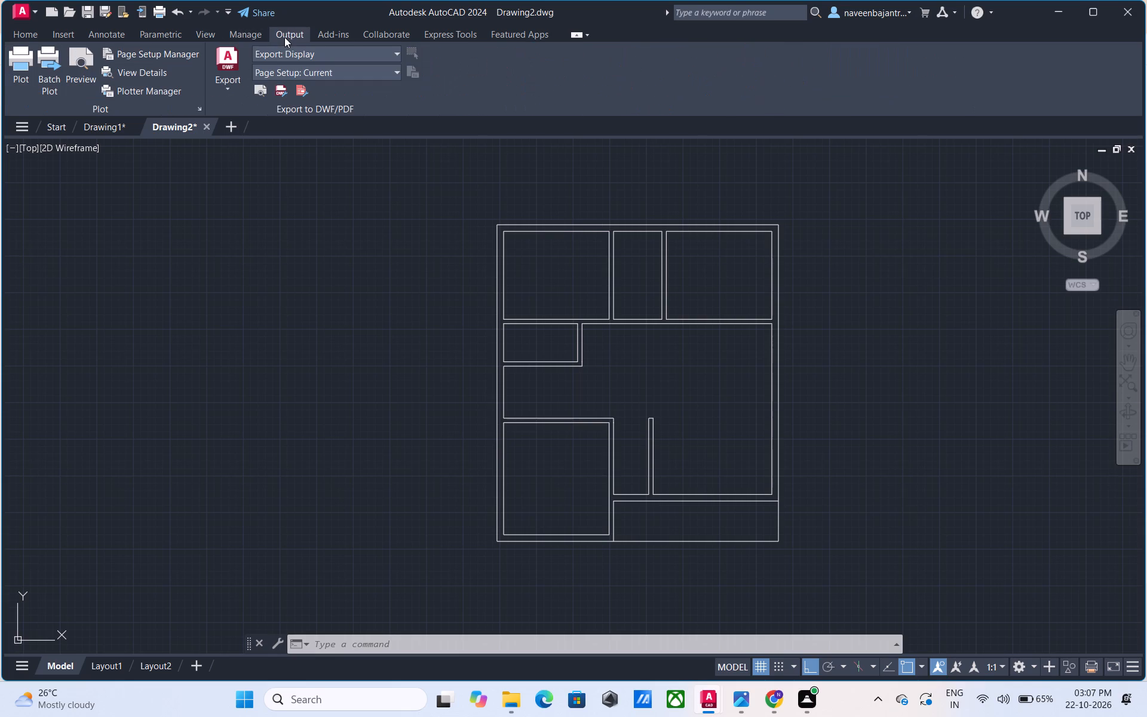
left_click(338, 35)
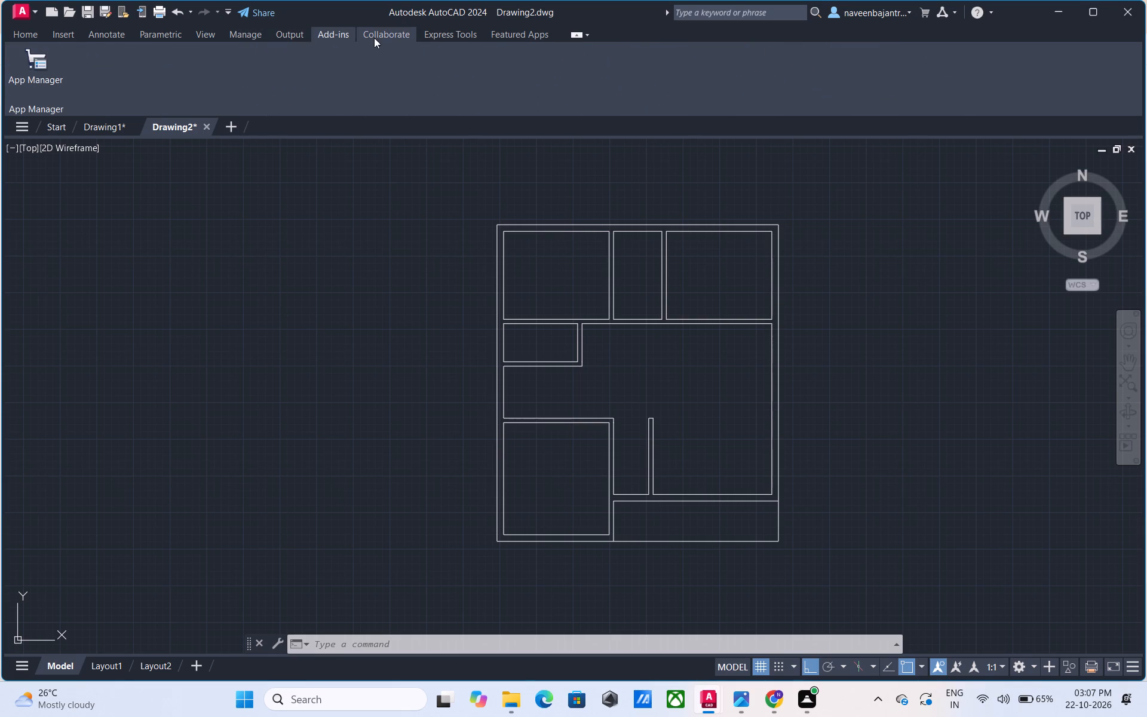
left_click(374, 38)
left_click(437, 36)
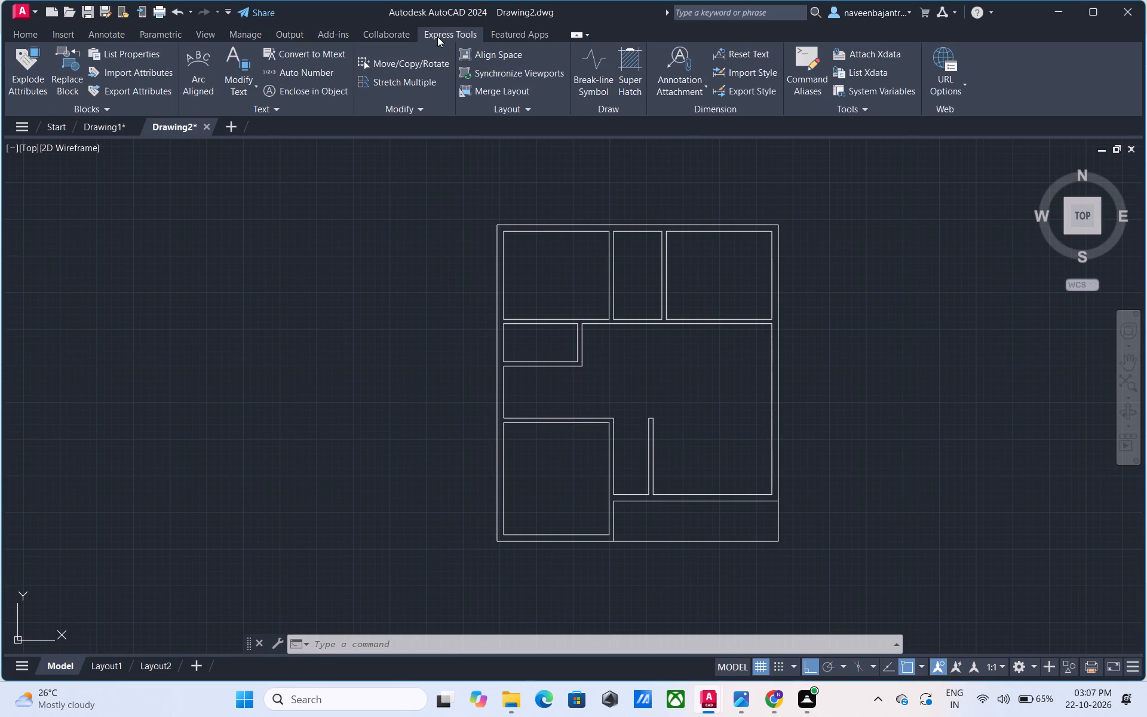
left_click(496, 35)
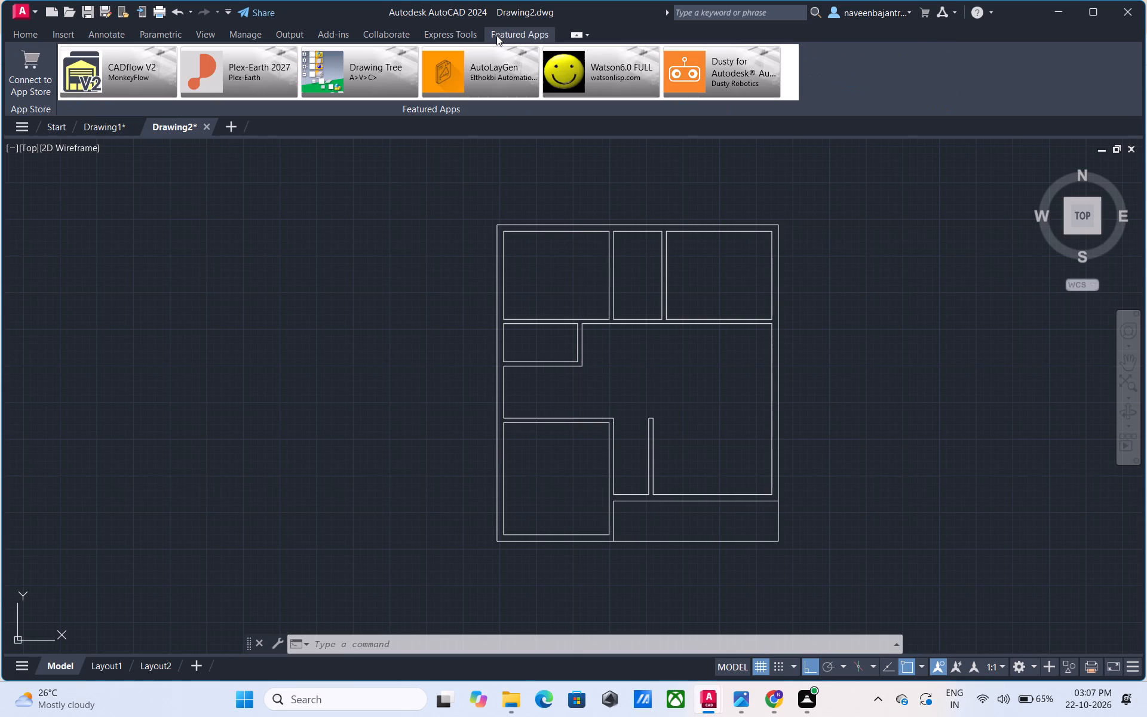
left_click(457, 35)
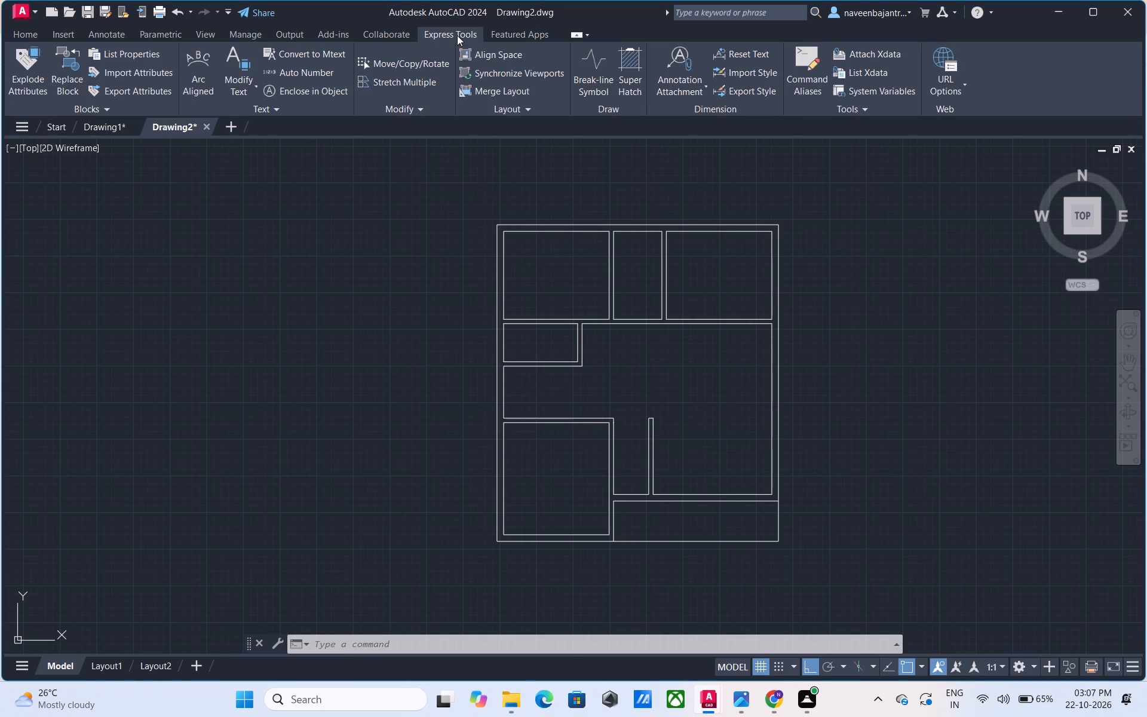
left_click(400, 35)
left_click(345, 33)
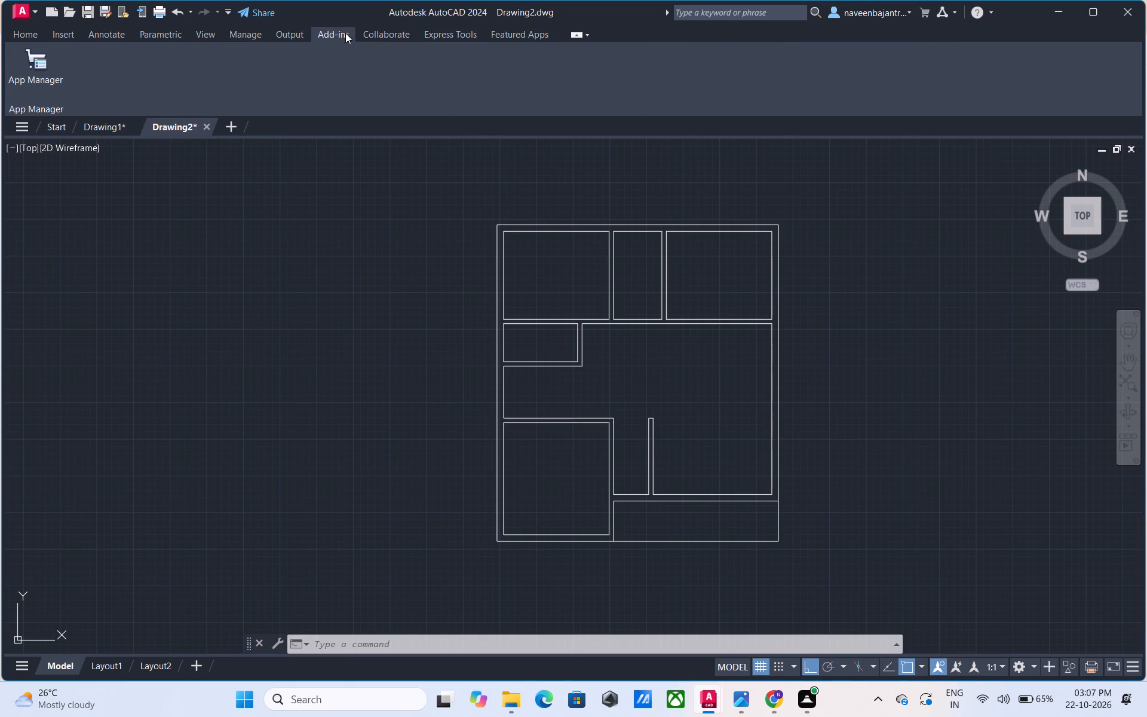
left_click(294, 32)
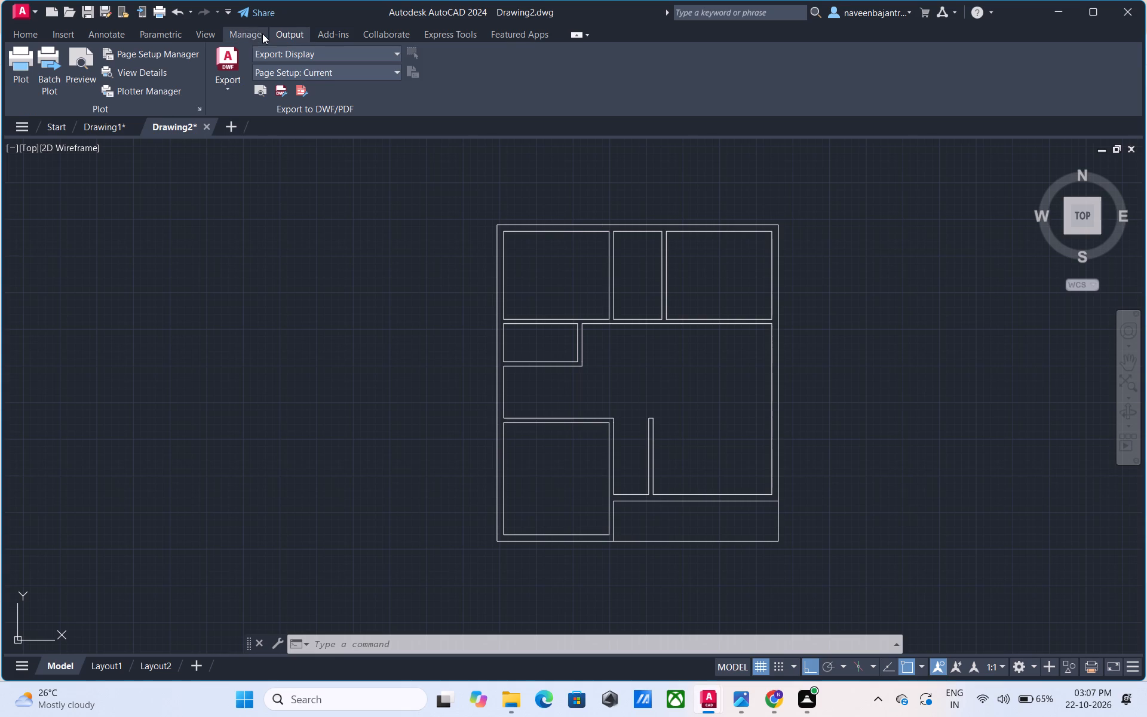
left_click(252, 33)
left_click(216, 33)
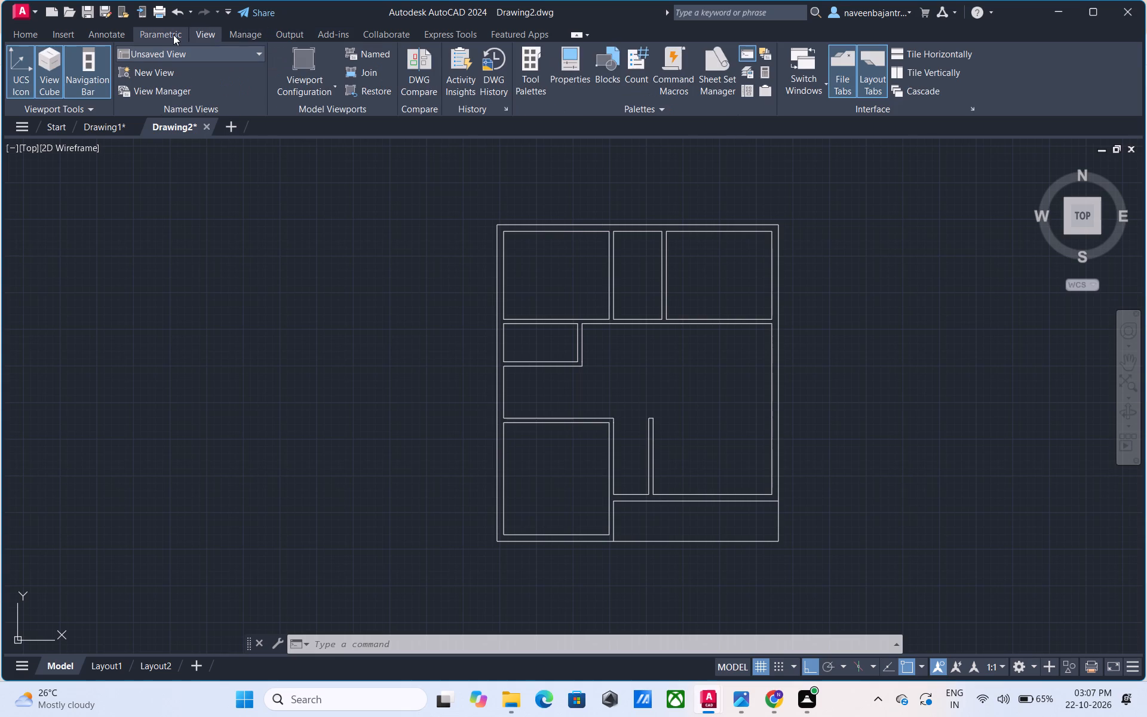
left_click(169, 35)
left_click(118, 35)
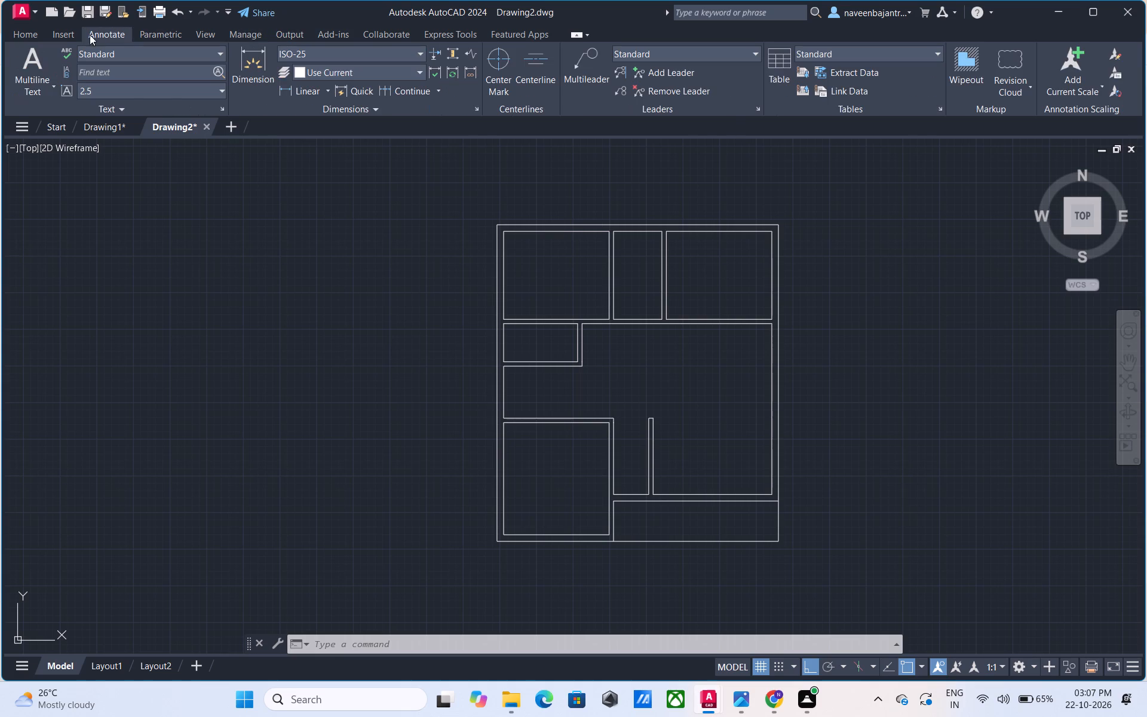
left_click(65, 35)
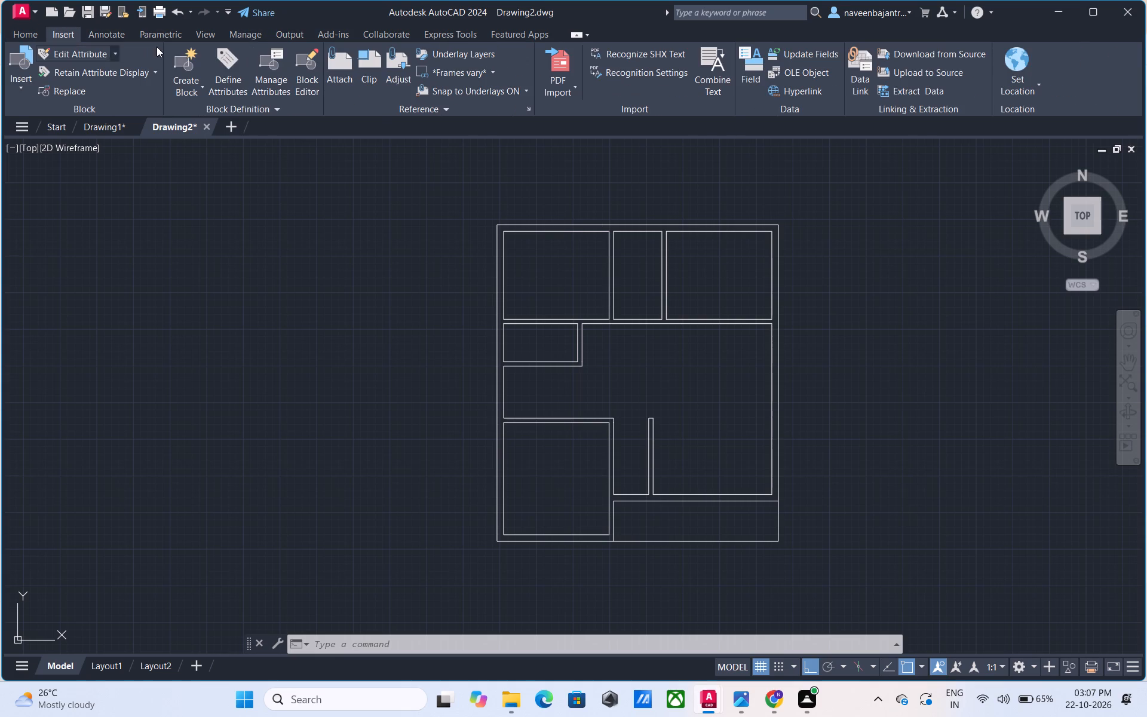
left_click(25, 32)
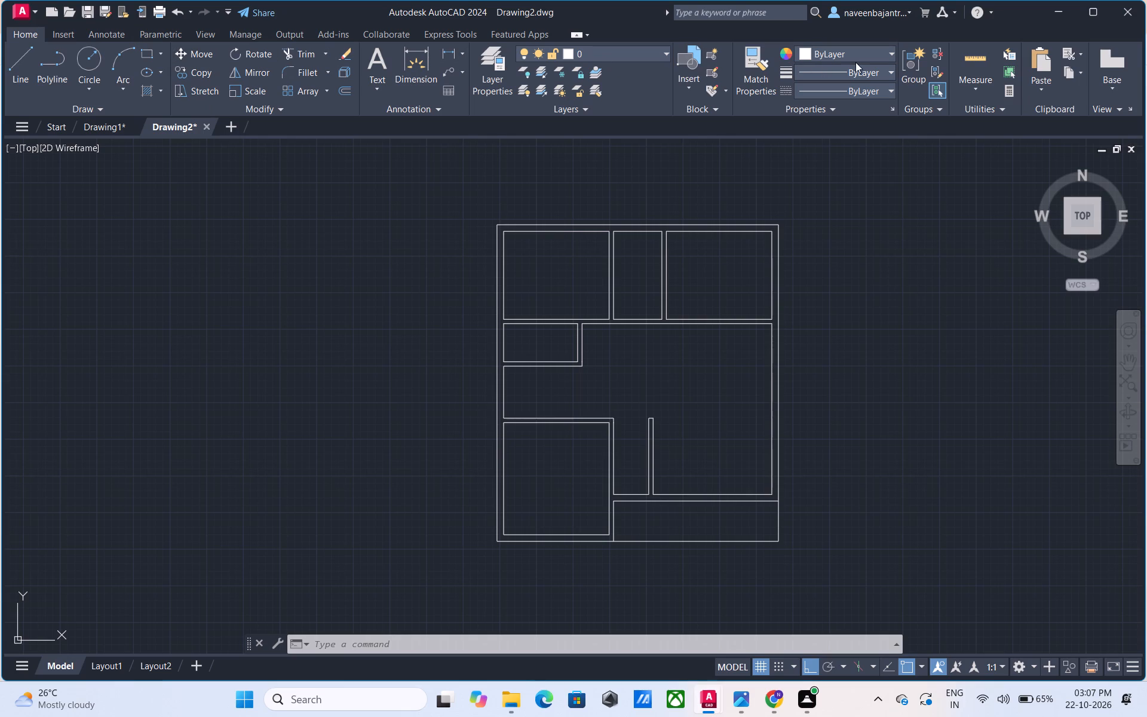
Reopen the Linetype Manager's list of loadable linetypes from acadiso.lin and examine its patterns from the ISO dashes through to Phantom and Tracks.
left_click(851, 88)
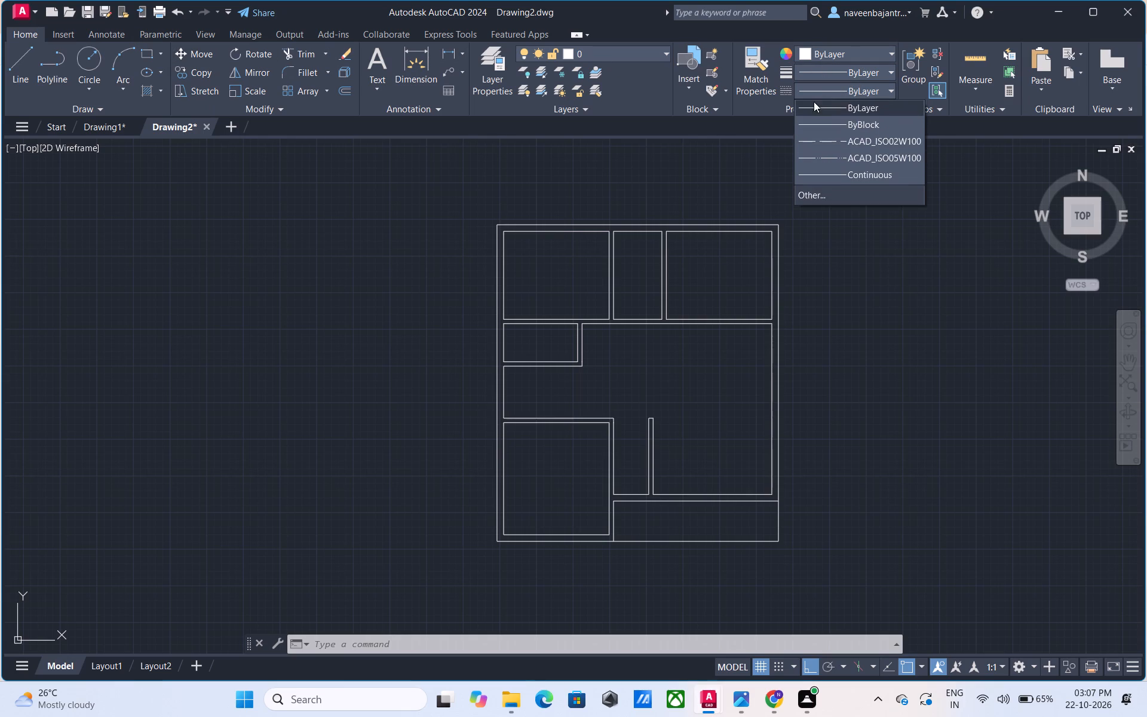
left_click(813, 194)
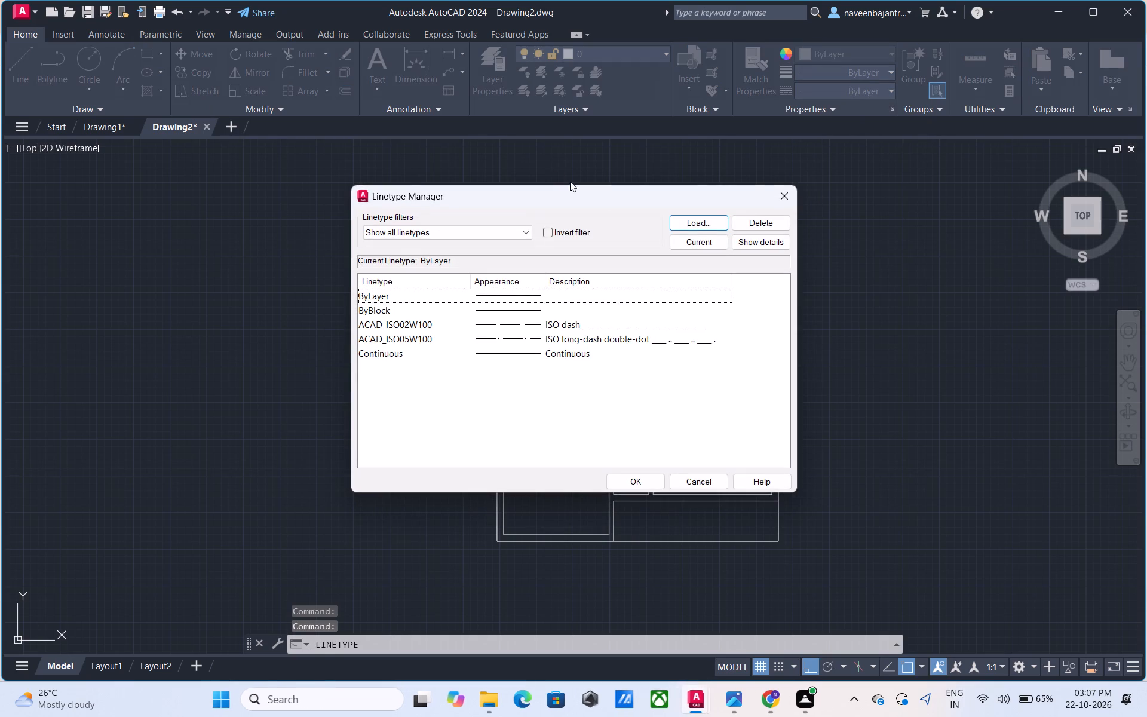
left_click(699, 225)
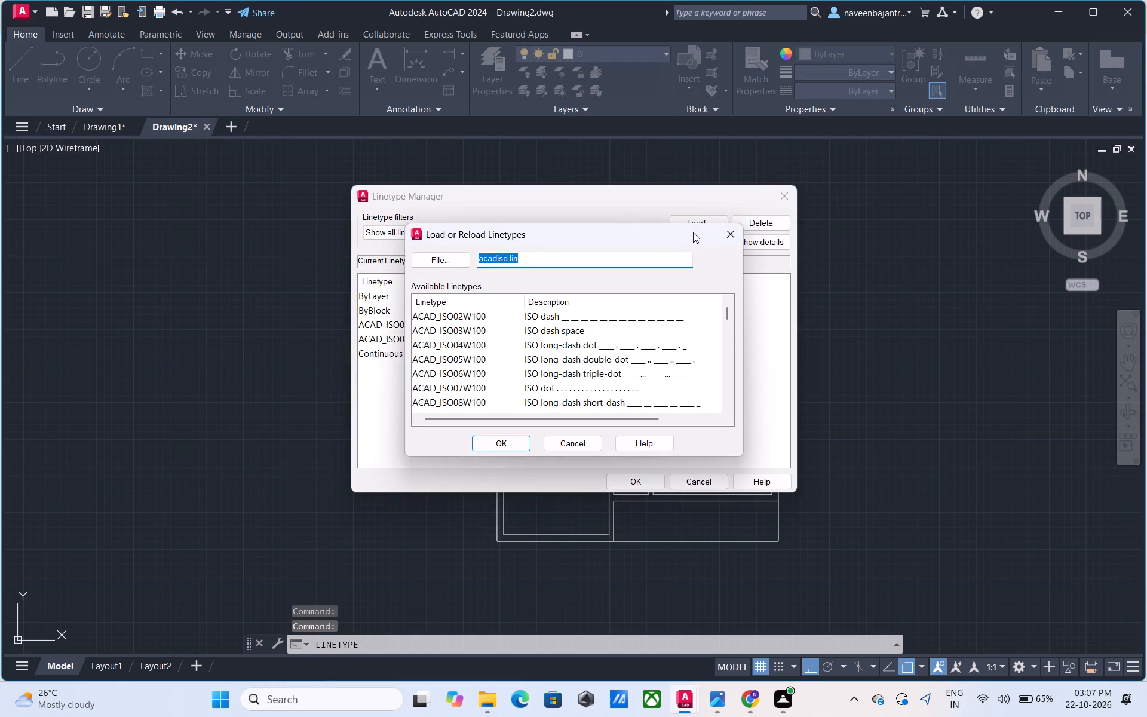
scroll(664, 337, "down", 1)
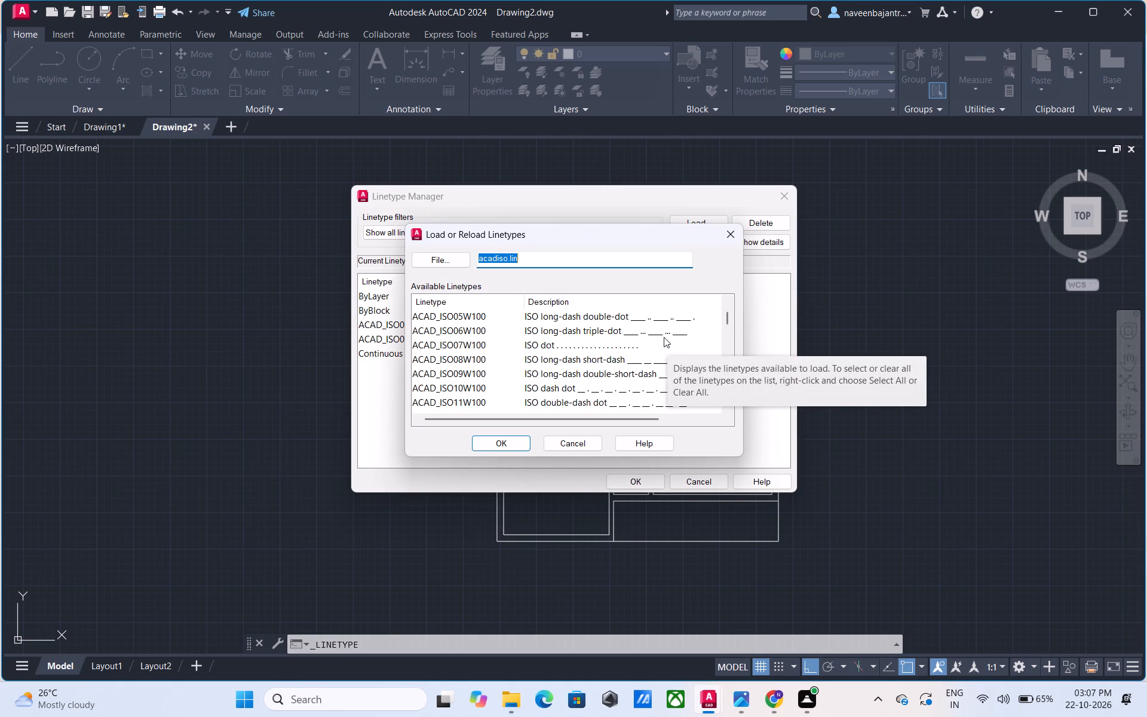
scroll(664, 337, "down", 1)
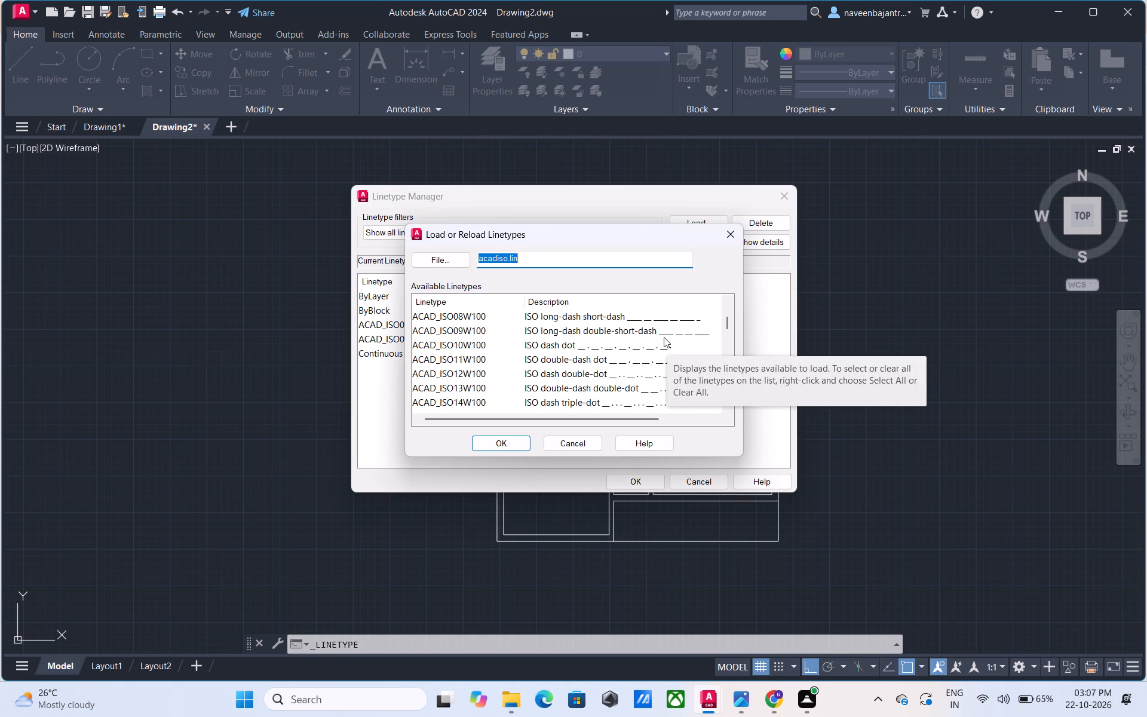
scroll(664, 337, "down", 1)
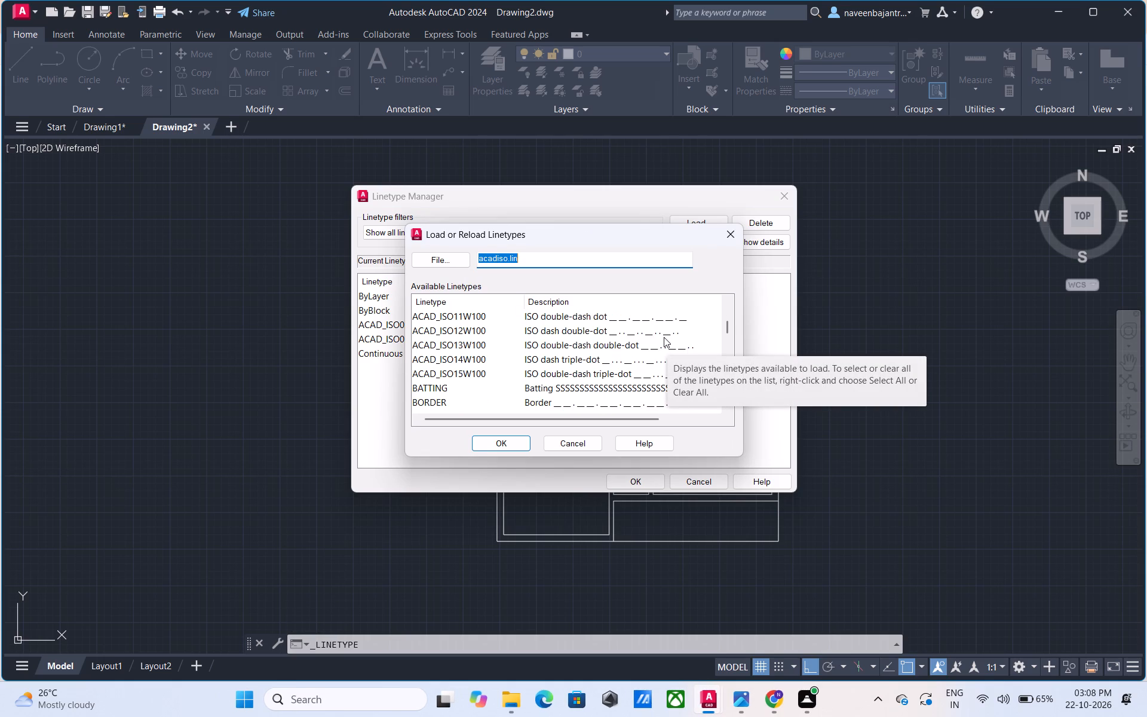
scroll(664, 337, "down", 1)
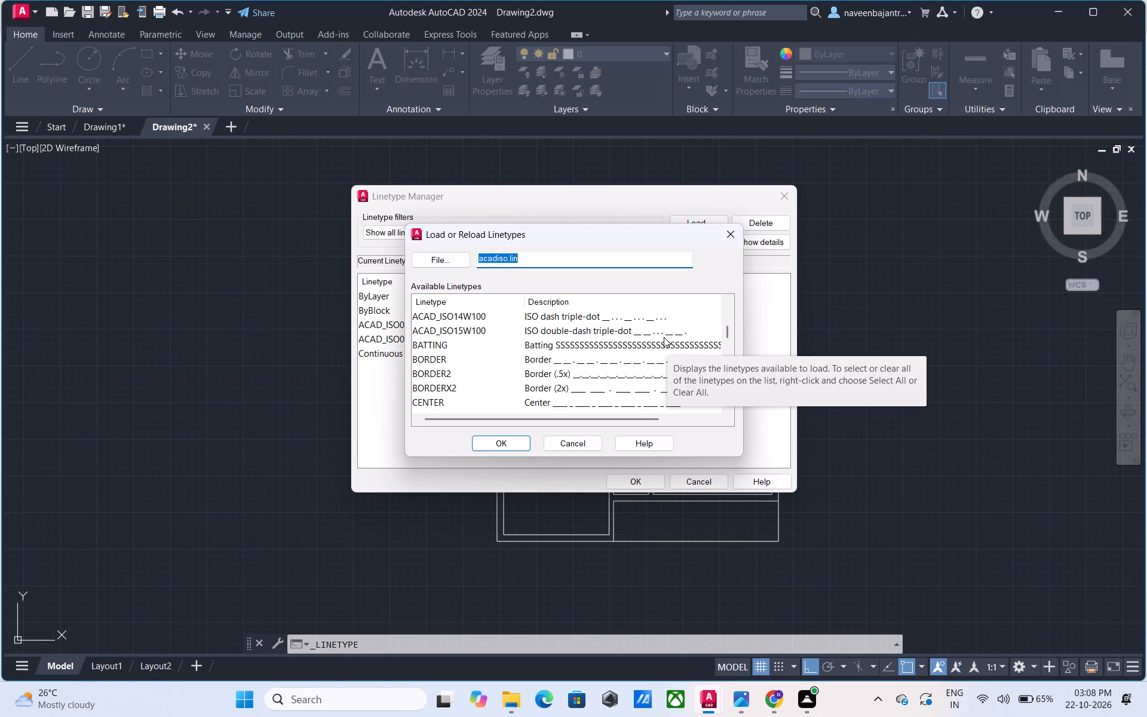
scroll(664, 337, "down", 1)
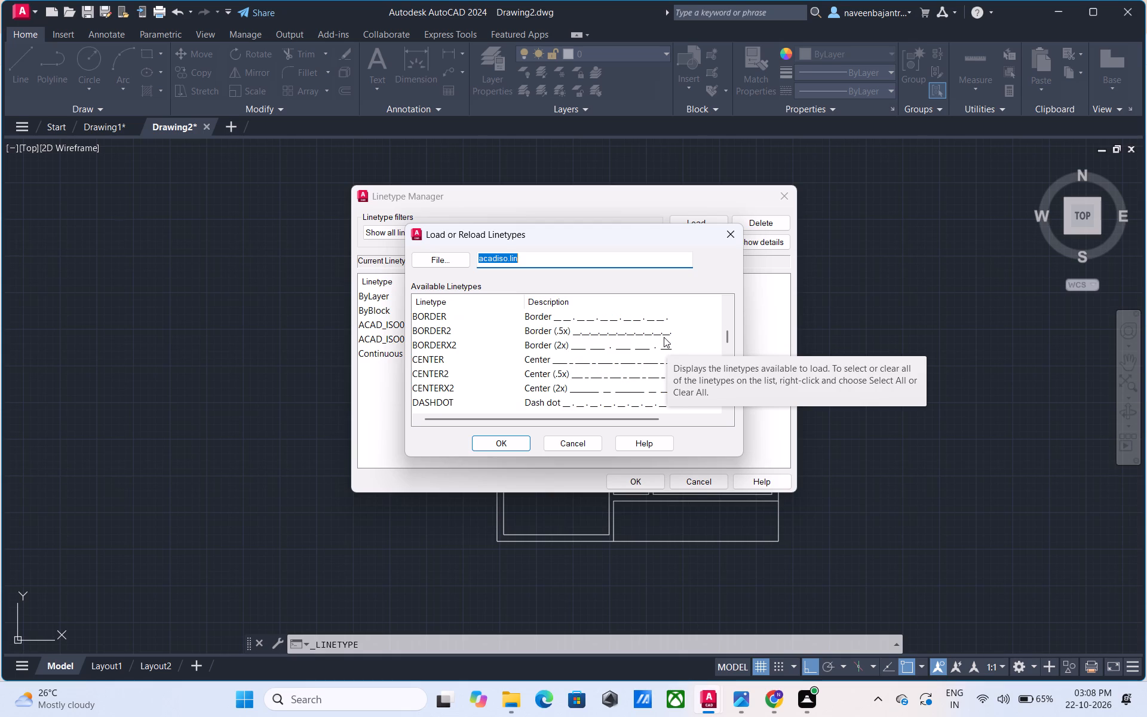
scroll(664, 337, "down", 1)
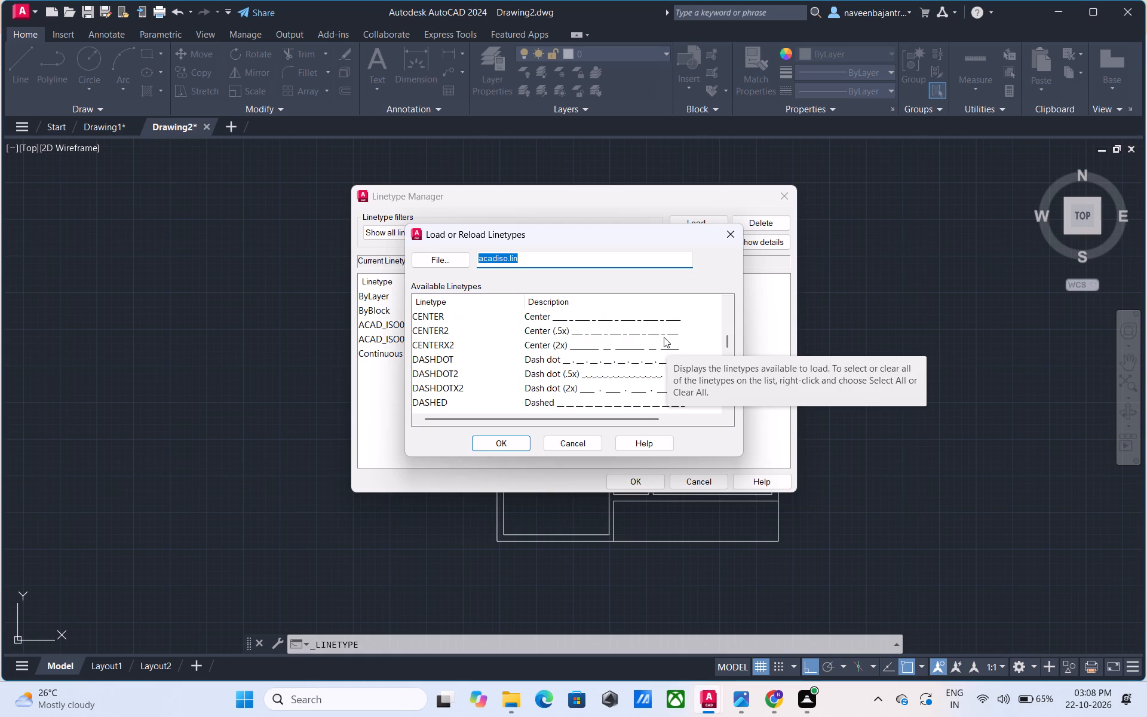
scroll(664, 337, "down", 1)
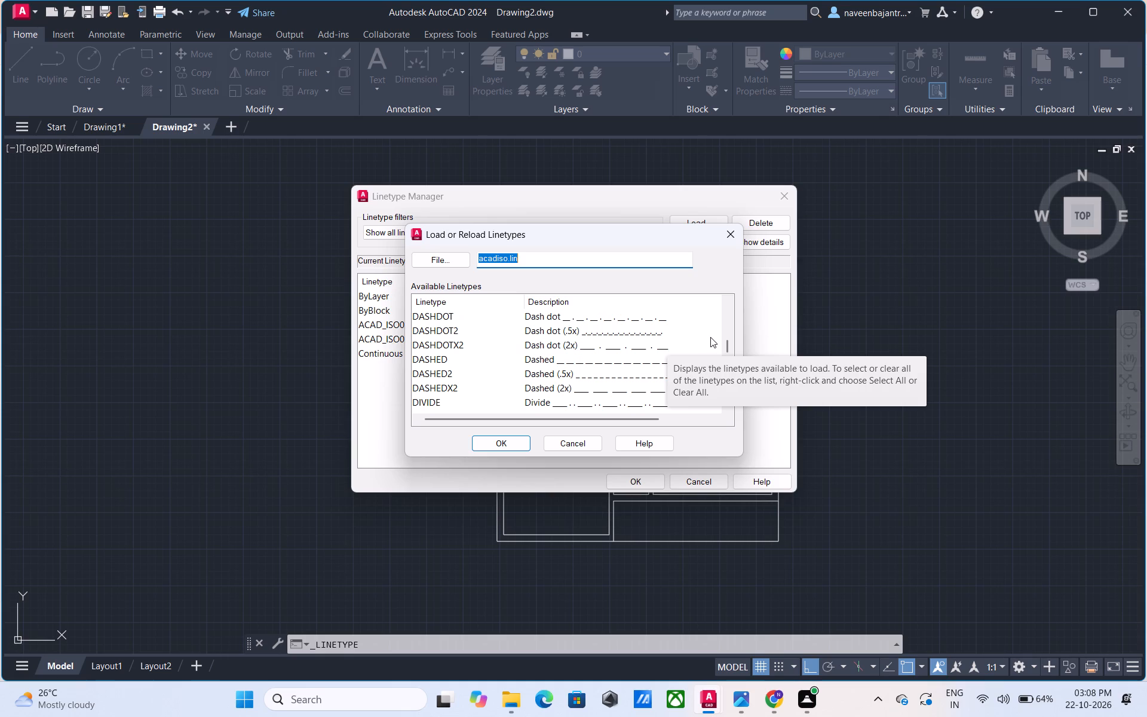
scroll(710, 337, "down", 1)
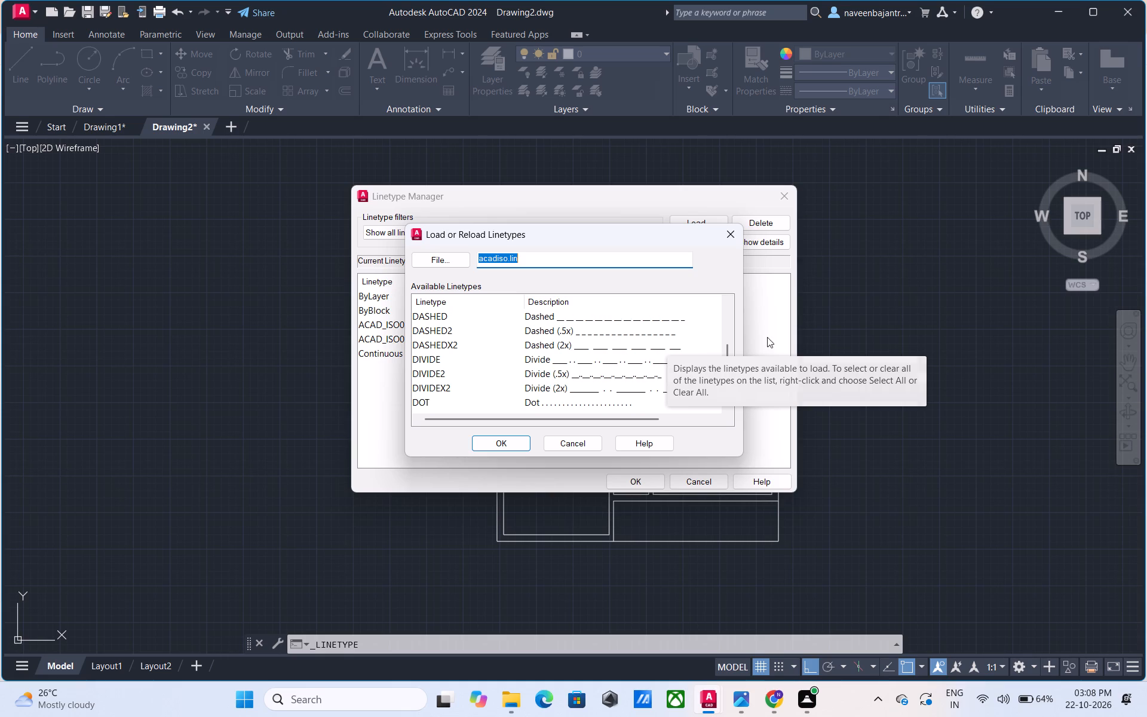
scroll(709, 350, "down", 1)
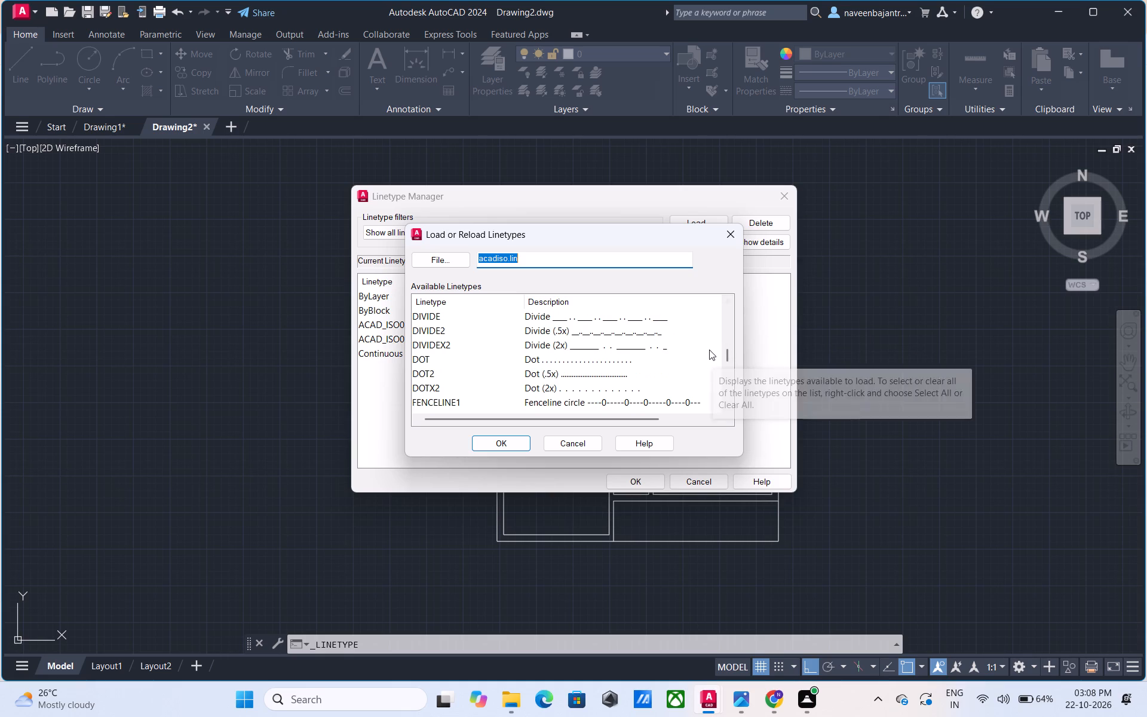
scroll(709, 350, "down", 1)
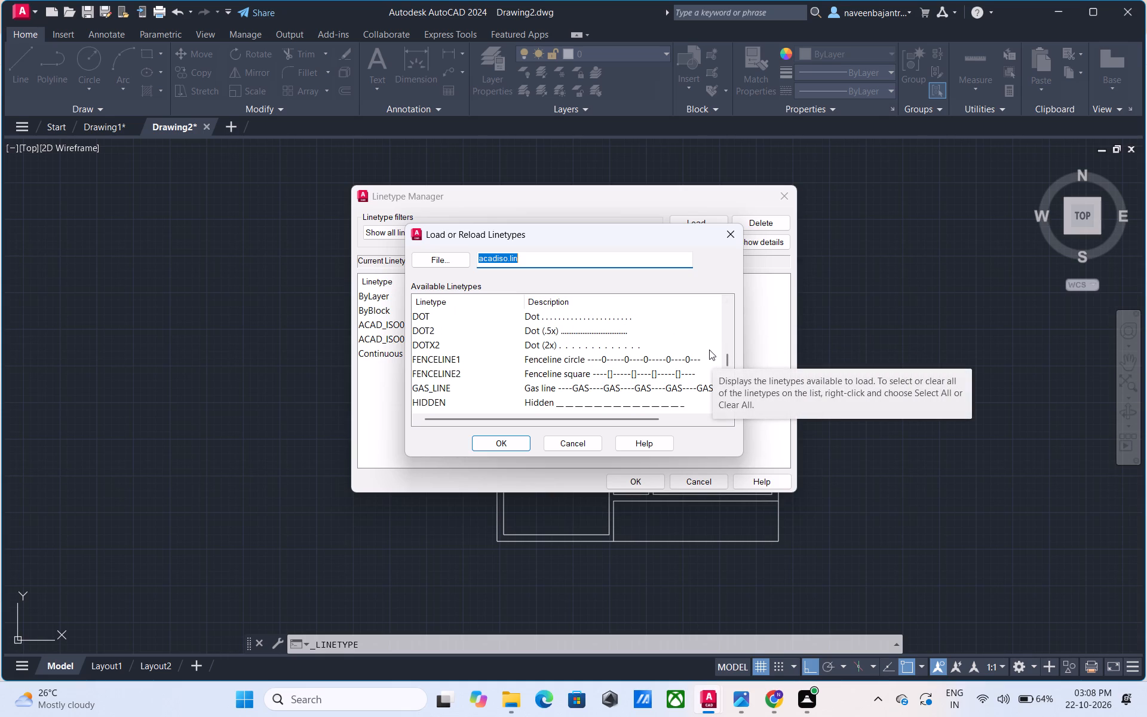
scroll(709, 350, "down", 1)
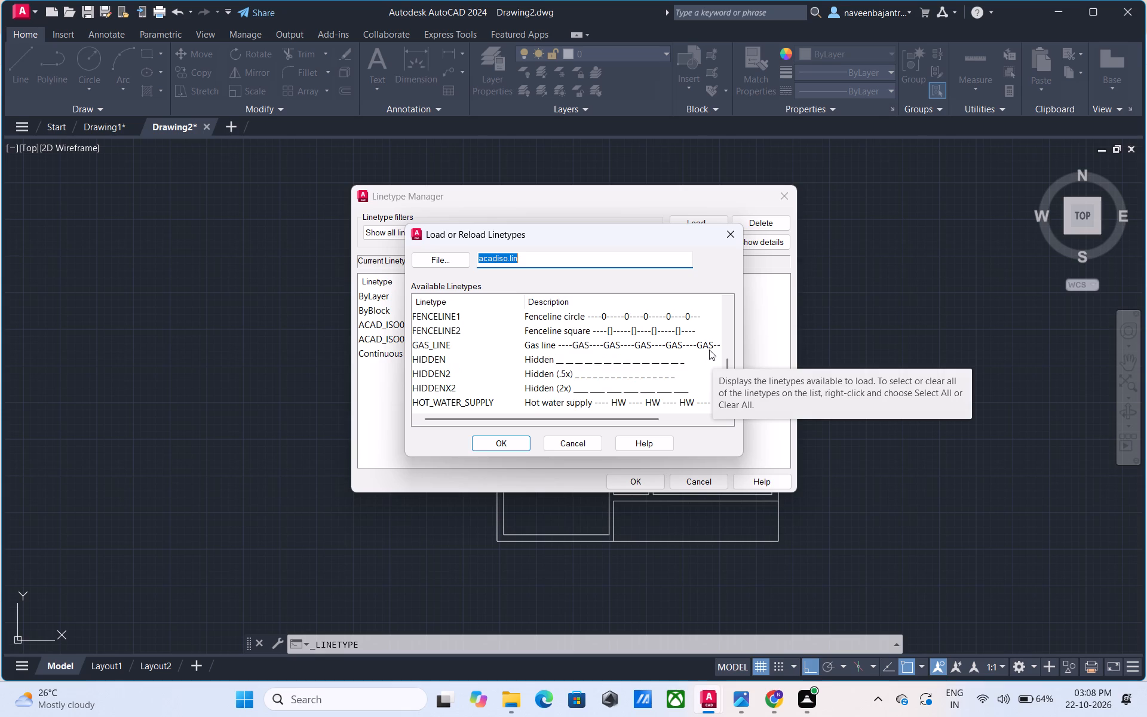
scroll(709, 350, "down", 1)
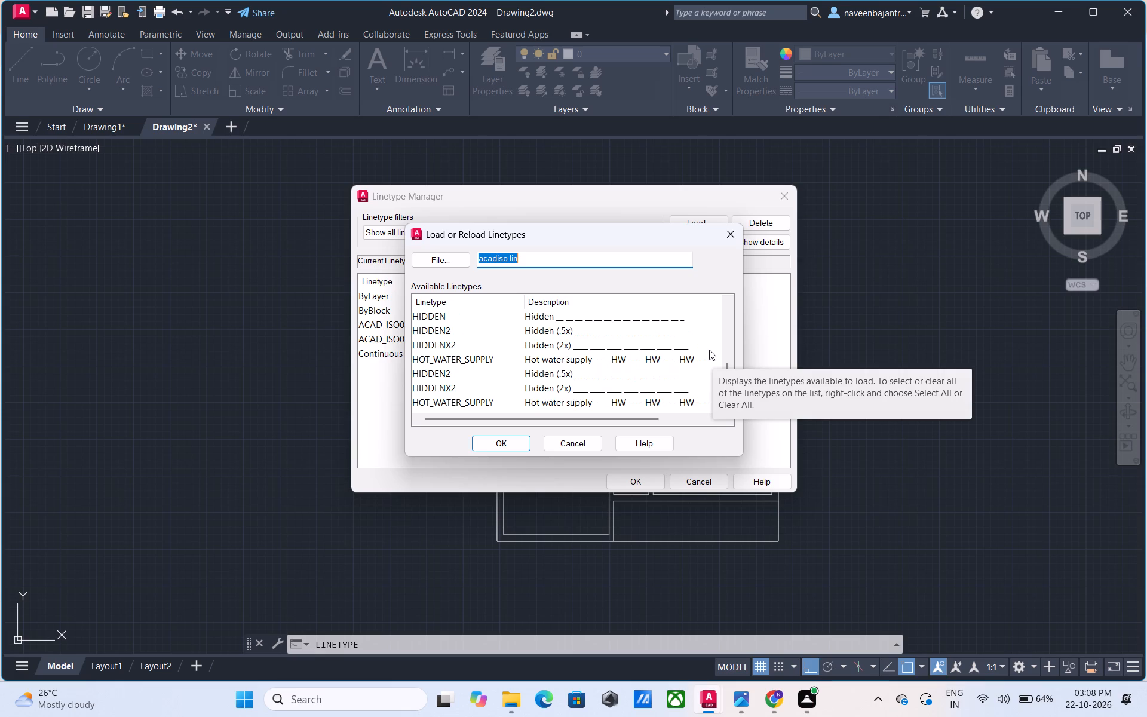
scroll(709, 350, "down", 3)
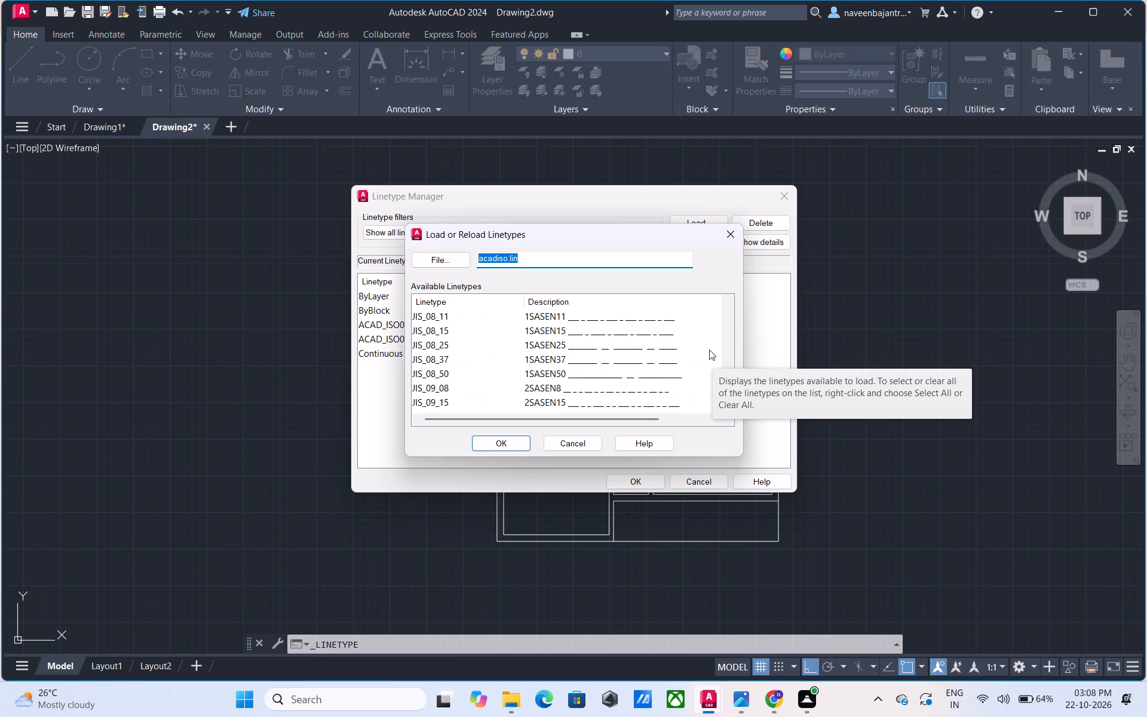
scroll(709, 350, "down", 1)
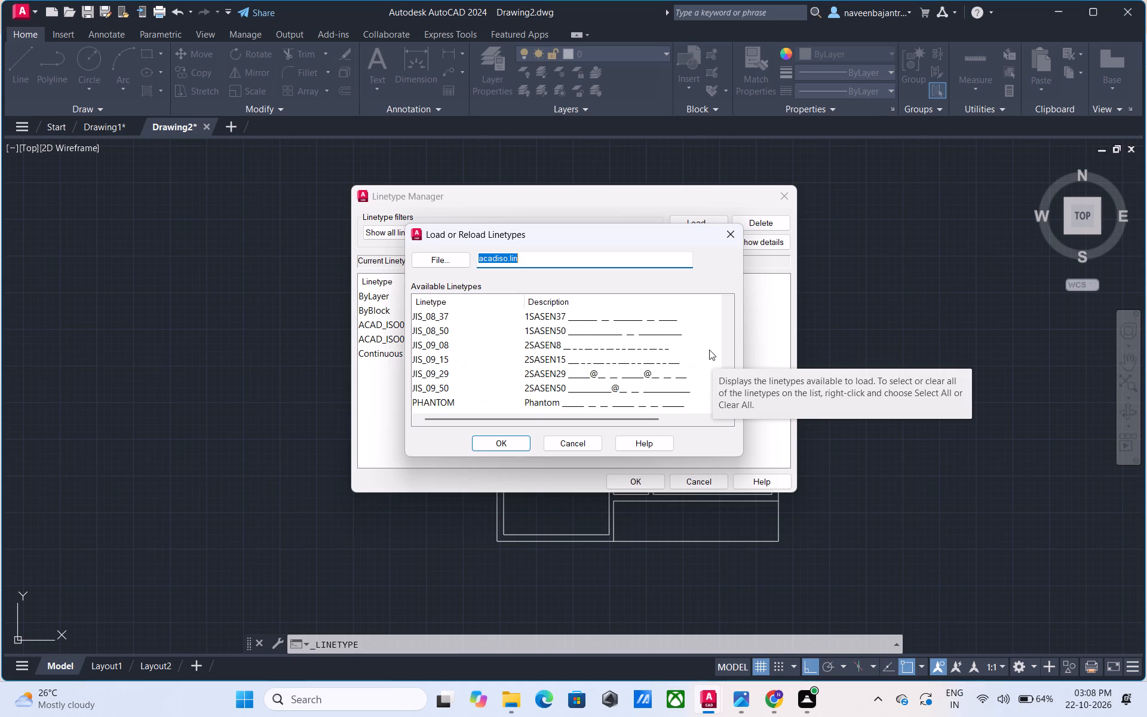
scroll(709, 350, "down", 2)
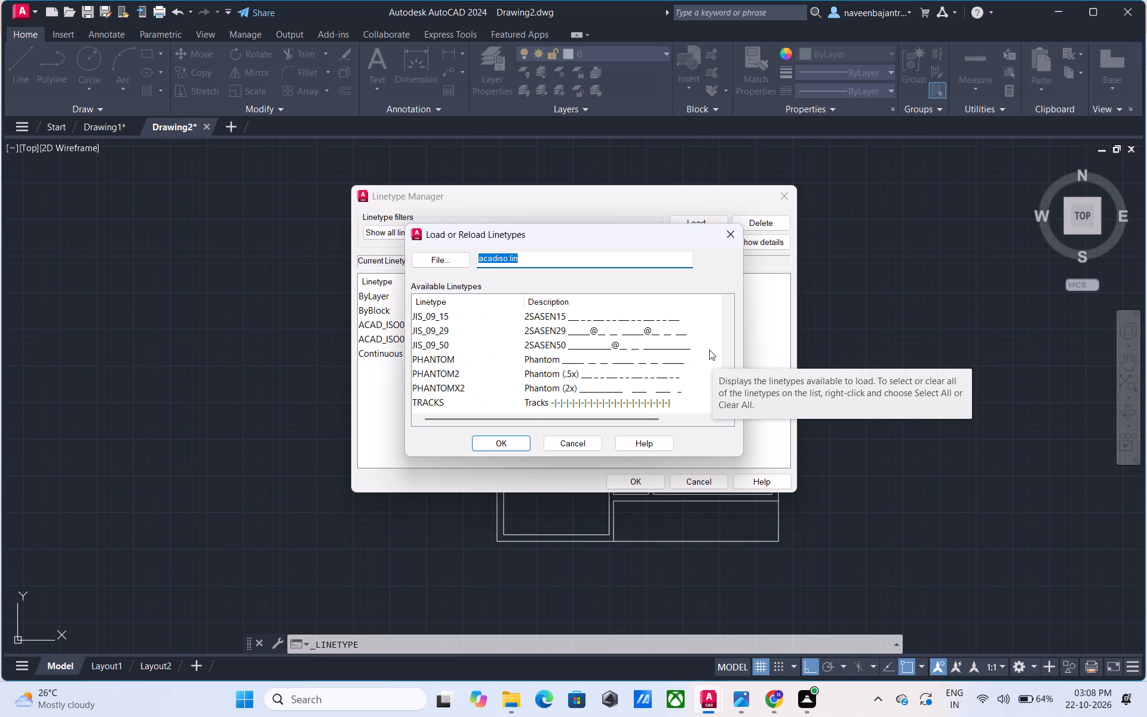
scroll(709, 350, "down", 1)
Review the acadiso.lin linetypes again in reverse, from the JIS patterns through Hidden, Dot, Dashed and Center back to ACAD_ISO02W100.
scroll(709, 350, "up", 1)
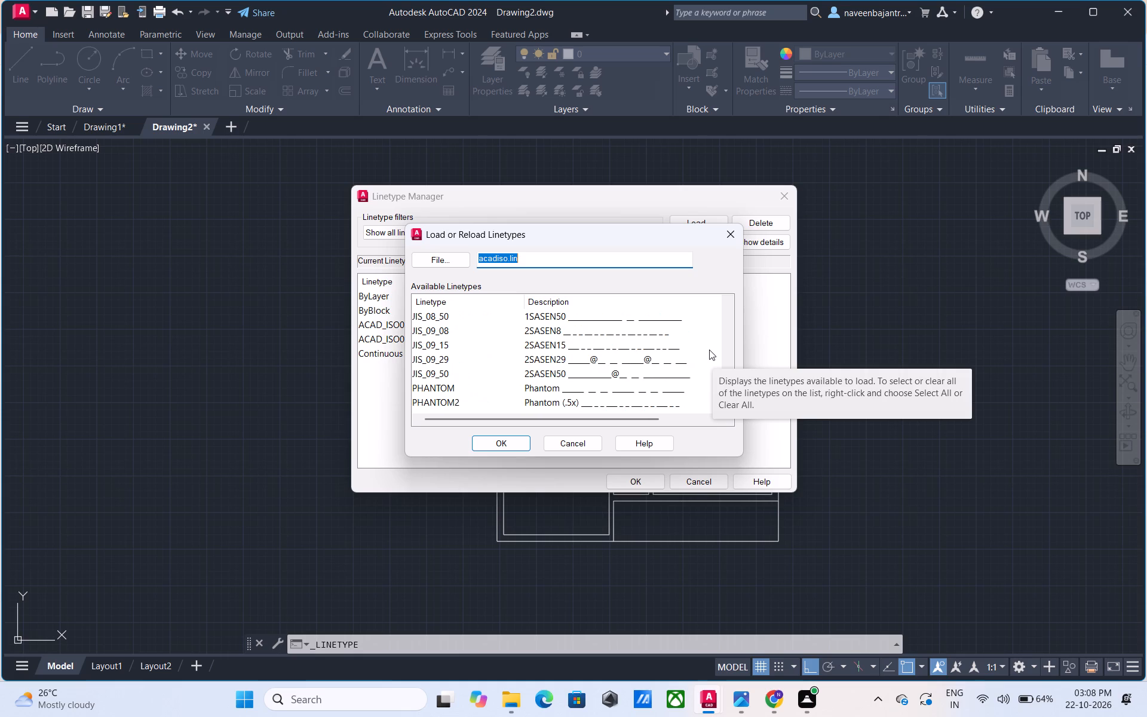
scroll(709, 350, "up", 1)
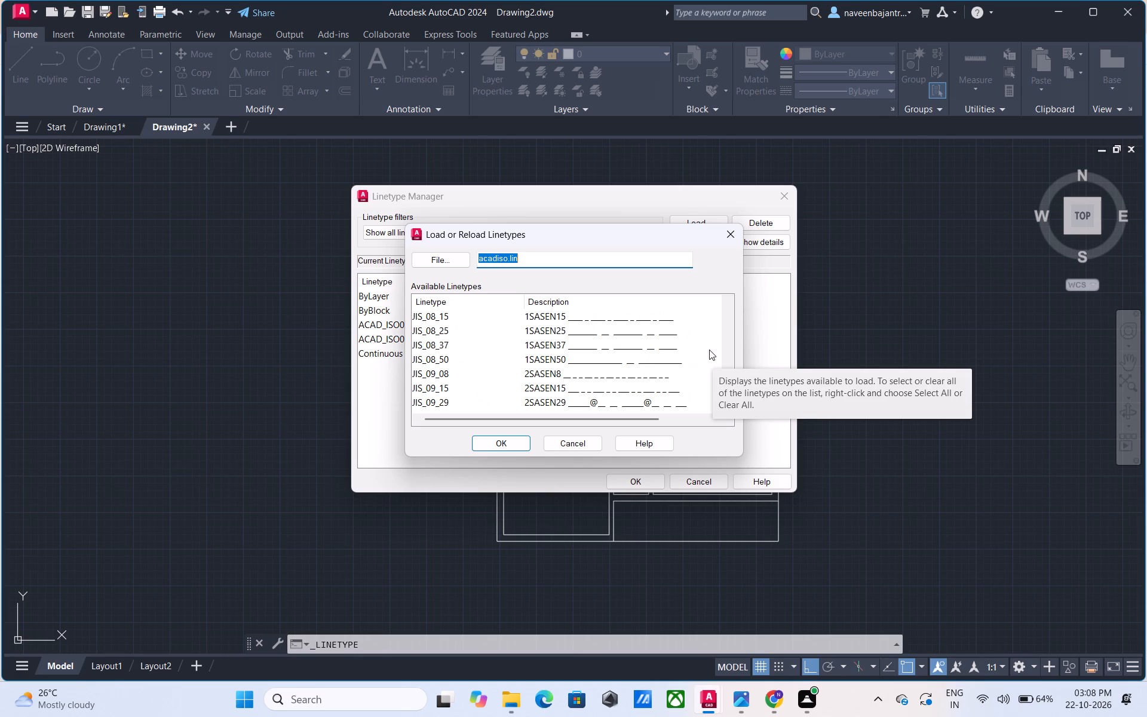
scroll(709, 350, "up", 1)
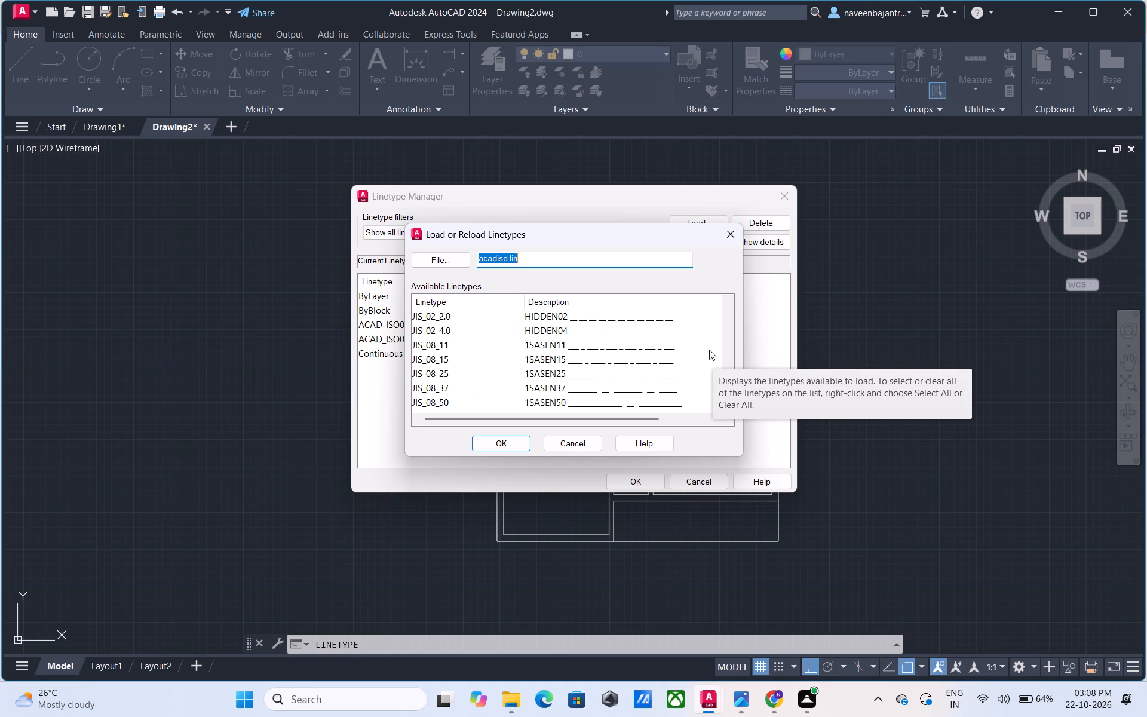
scroll(709, 350, "up", 1)
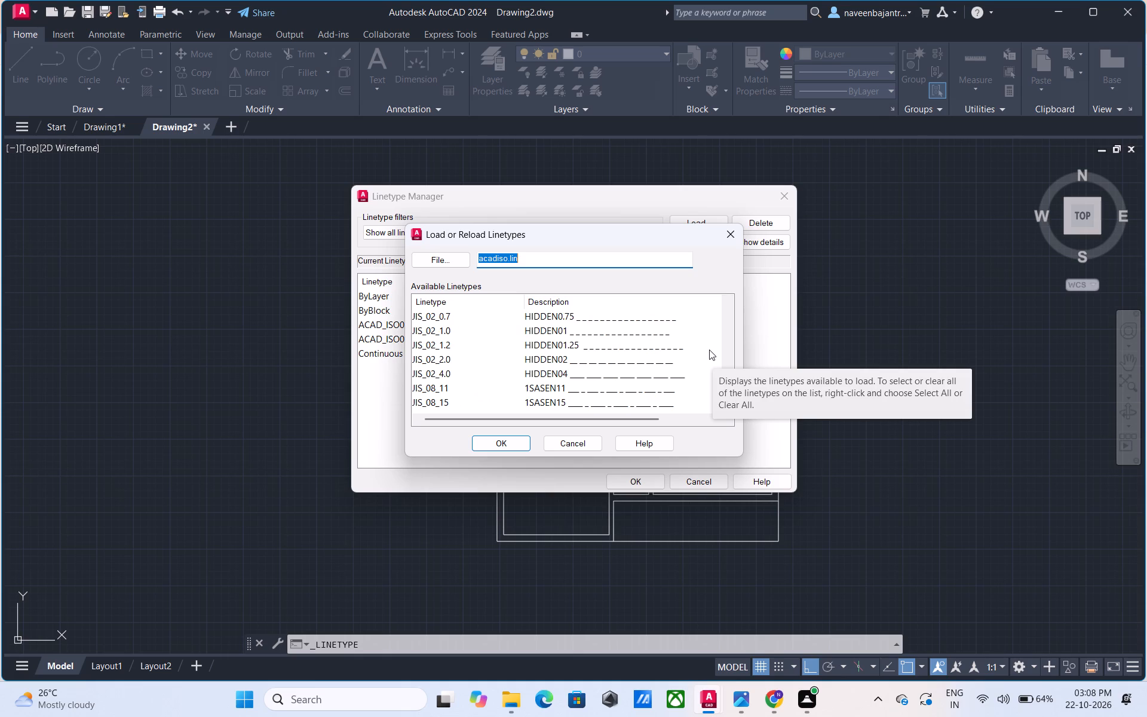
scroll(709, 350, "up", 1)
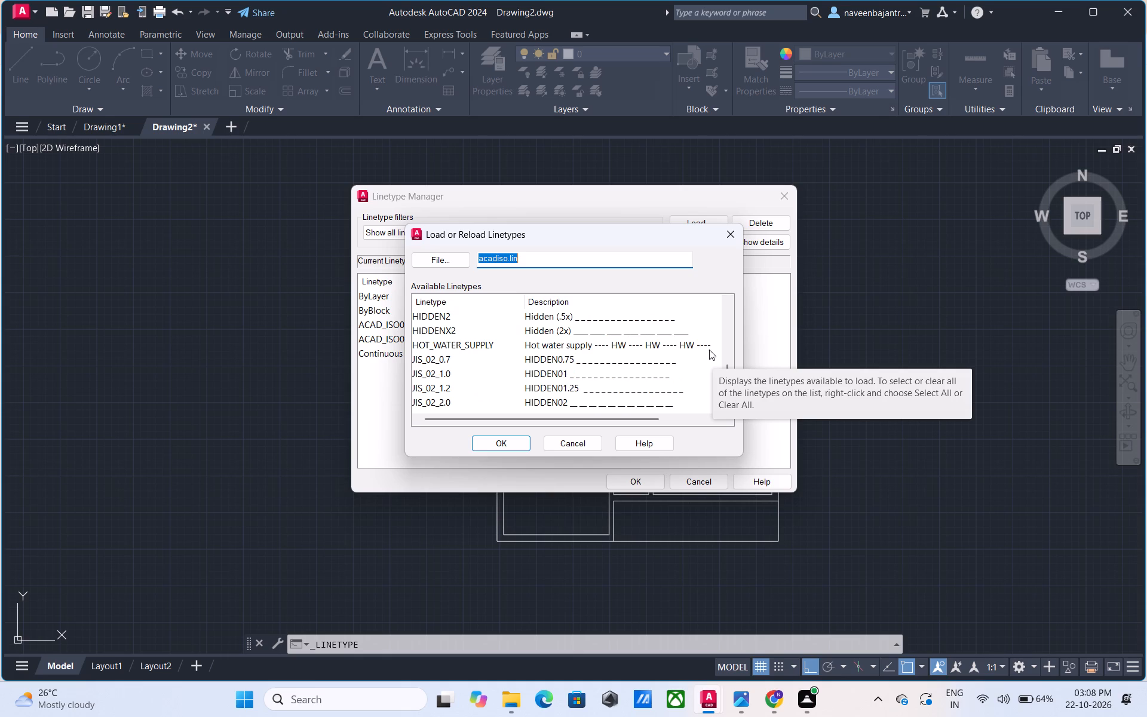
scroll(709, 350, "up", 1)
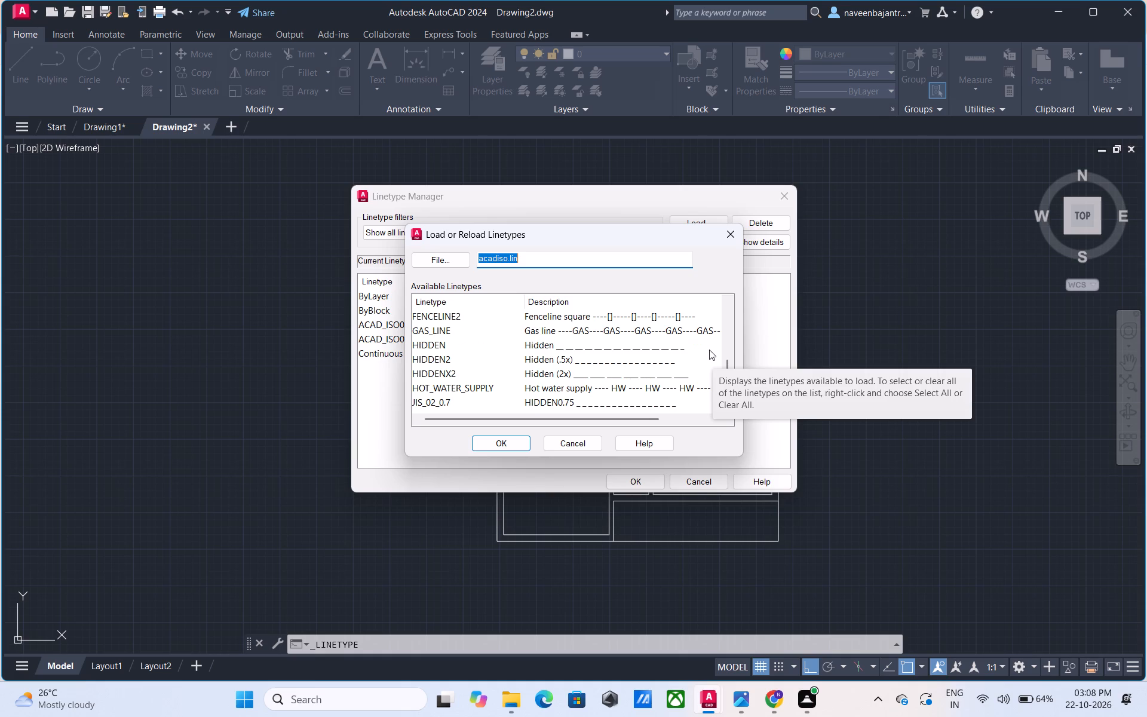
scroll(709, 350, "up", 1)
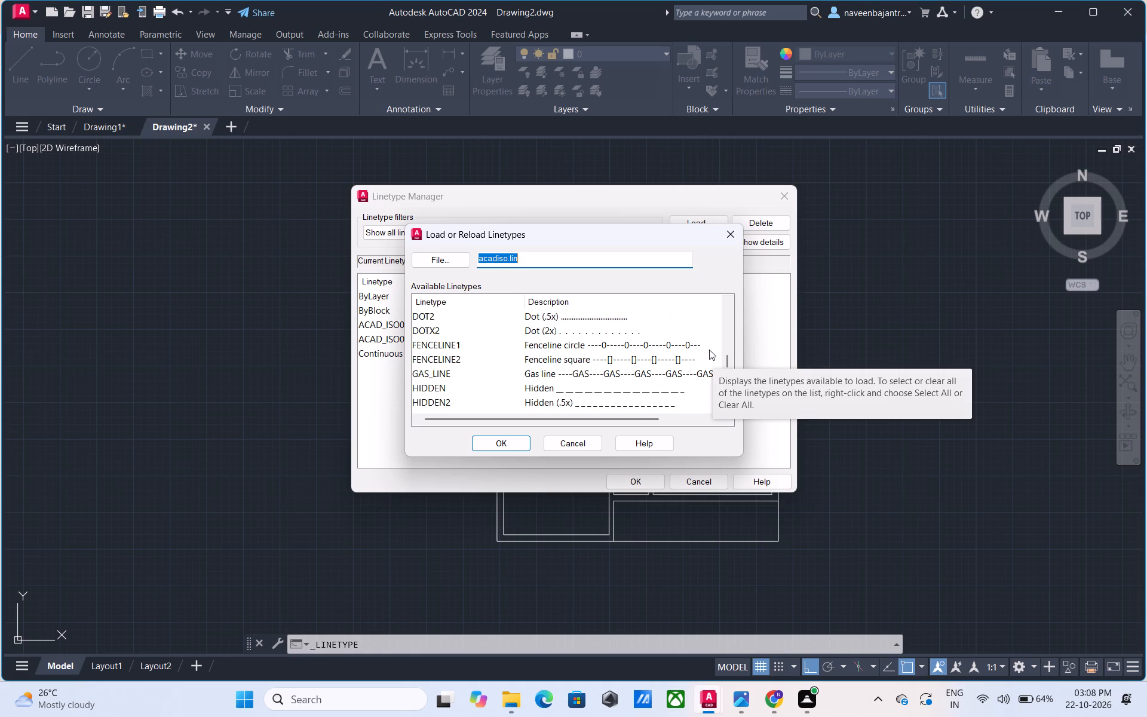
scroll(709, 350, "up", 1)
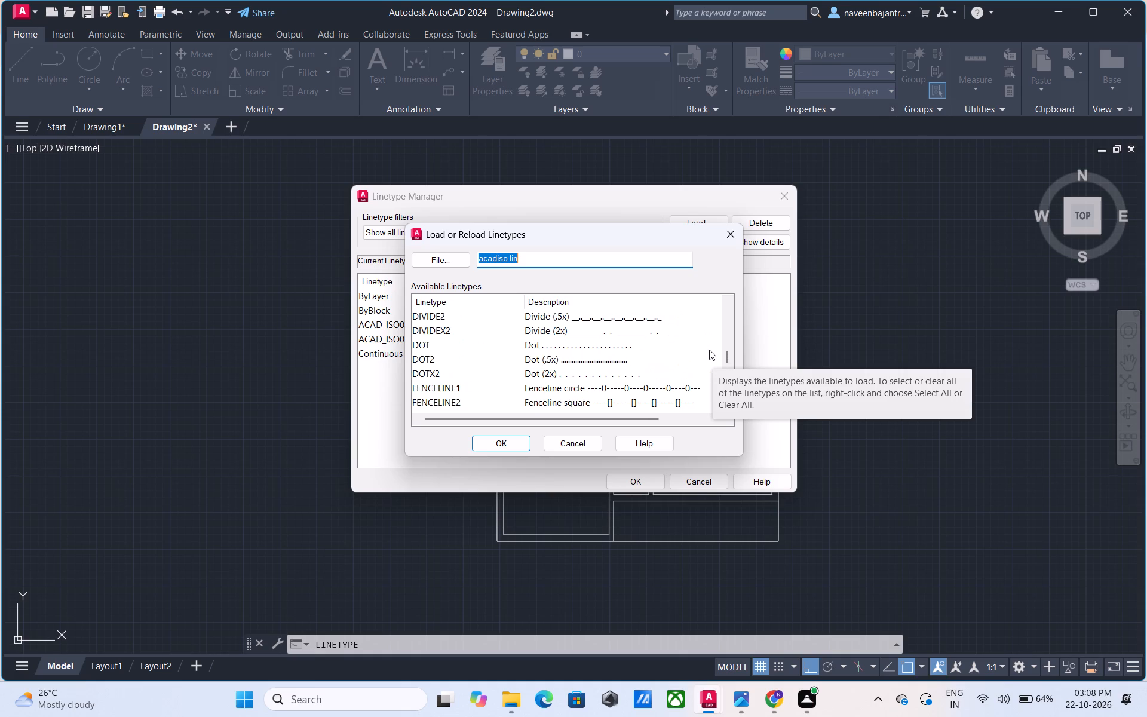
scroll(709, 350, "up", 1)
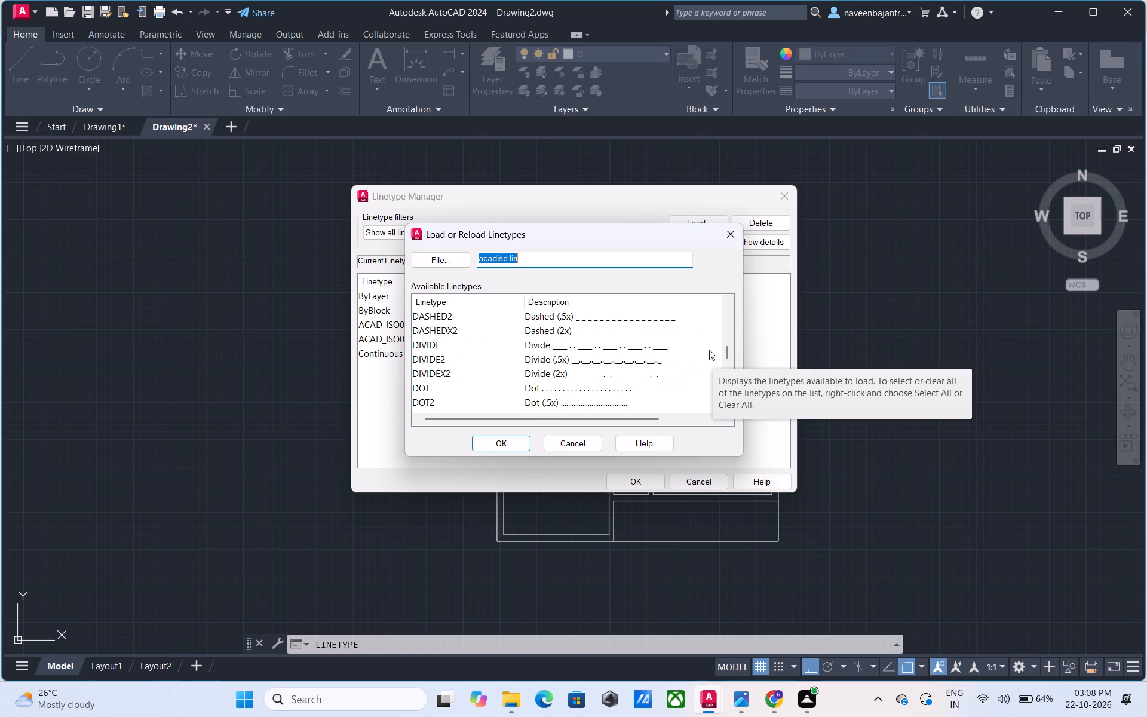
scroll(709, 350, "up", 1)
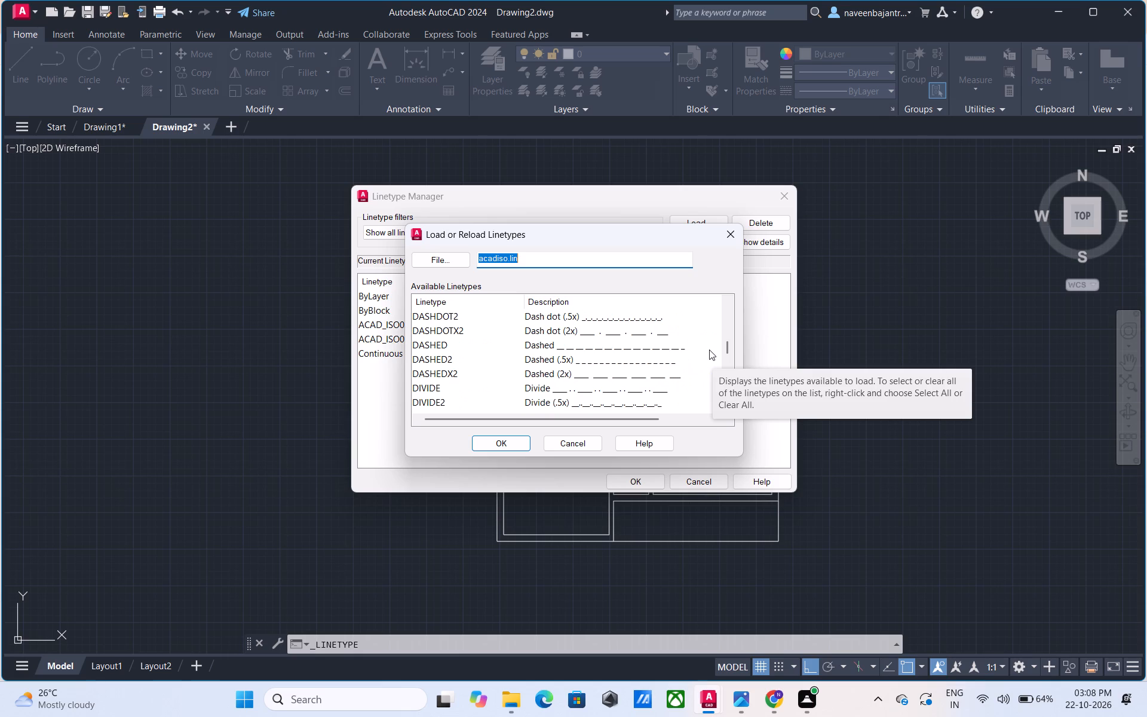
scroll(709, 350, "up", 1)
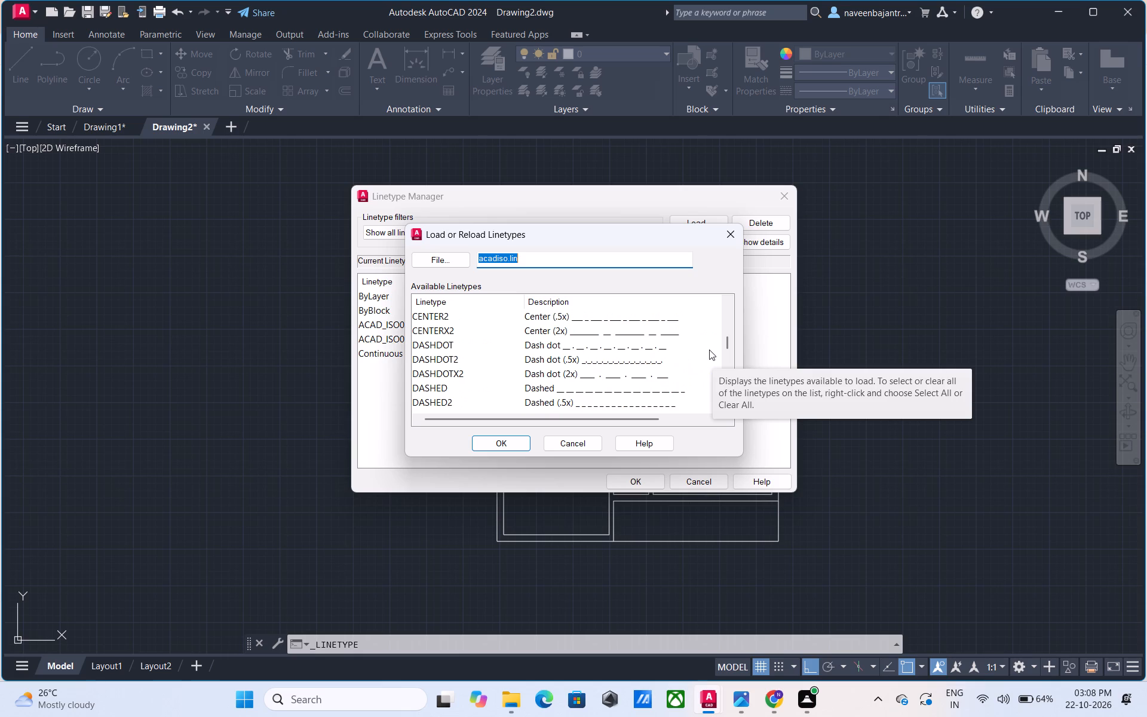
scroll(709, 350, "up", 1)
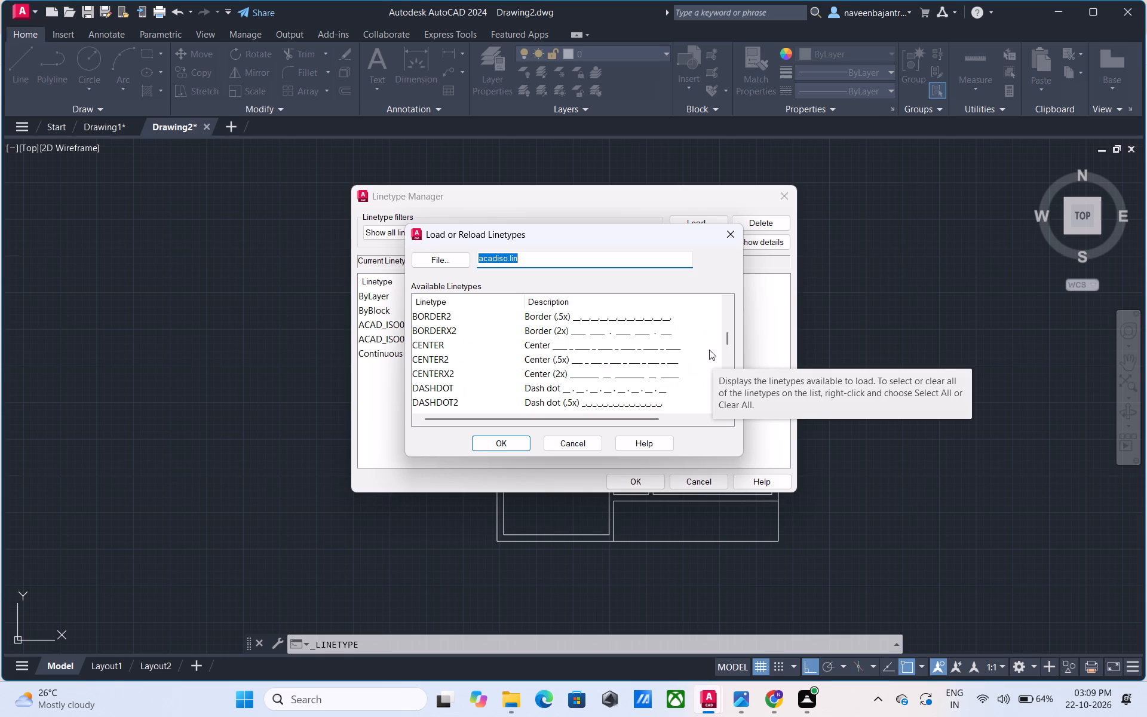
scroll(709, 350, "up", 1)
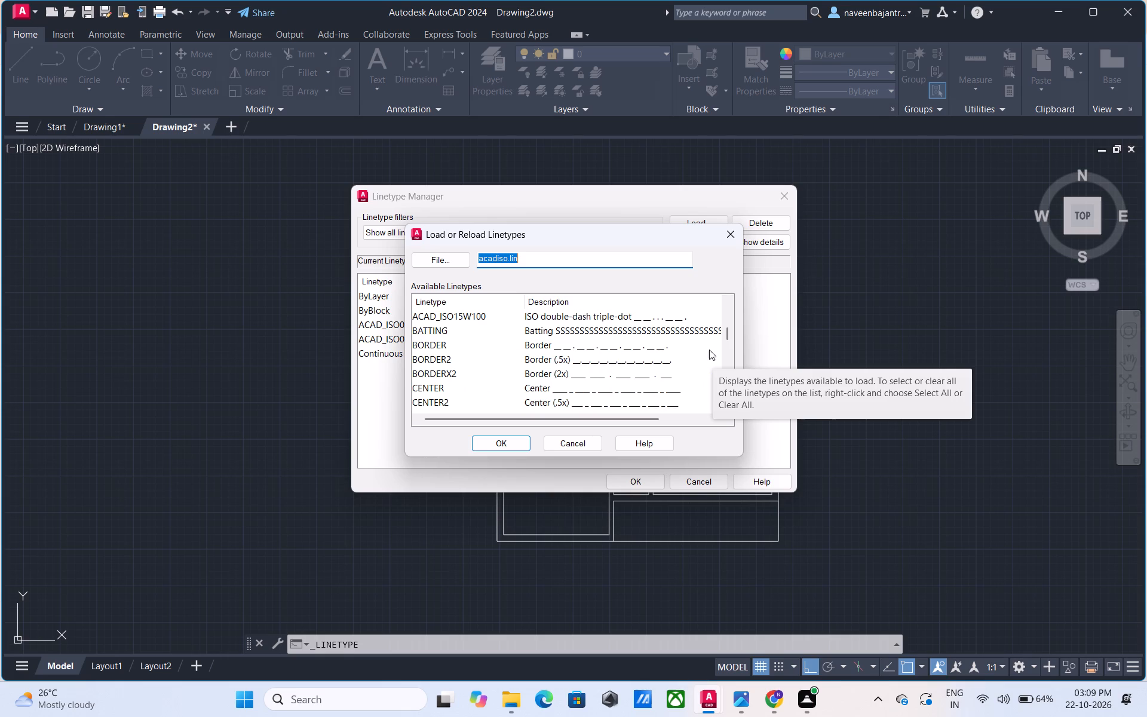
scroll(709, 350, "up", 1)
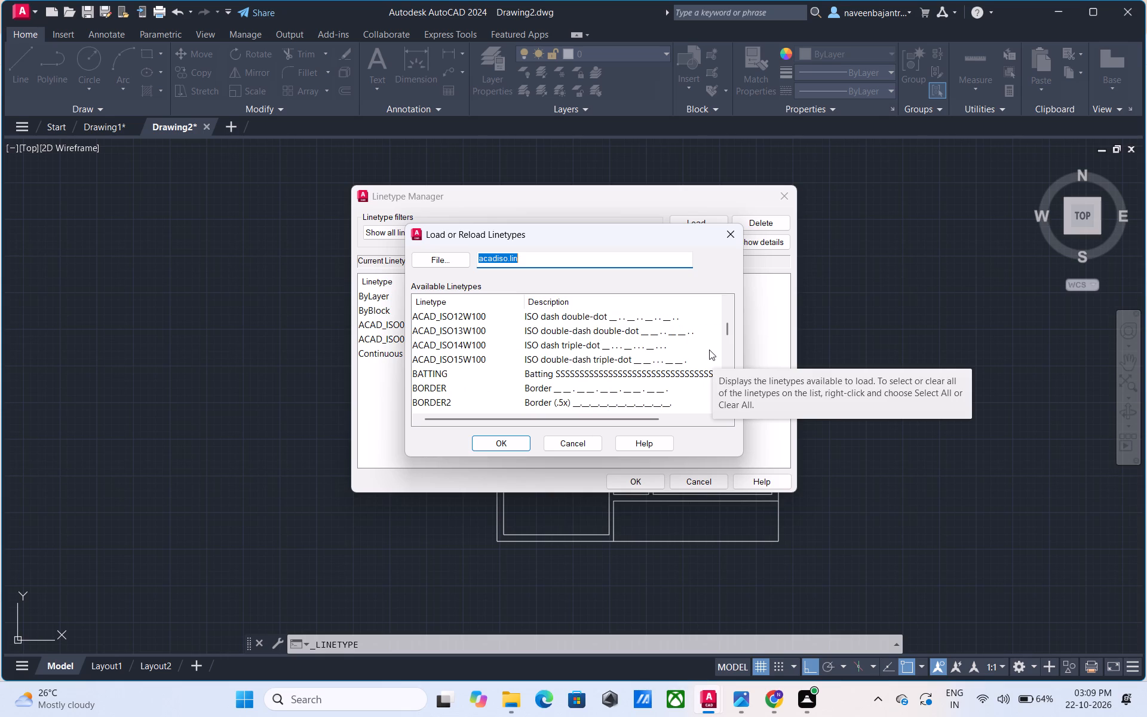
scroll(709, 350, "up", 1)
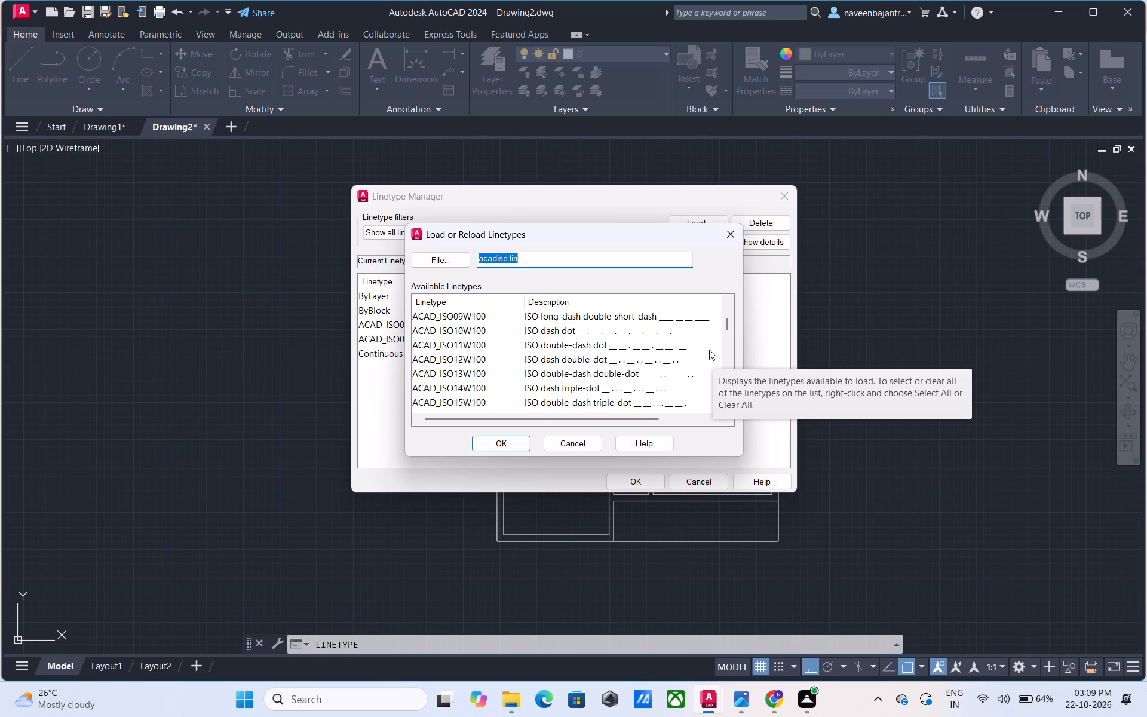
scroll(709, 350, "up", 1)
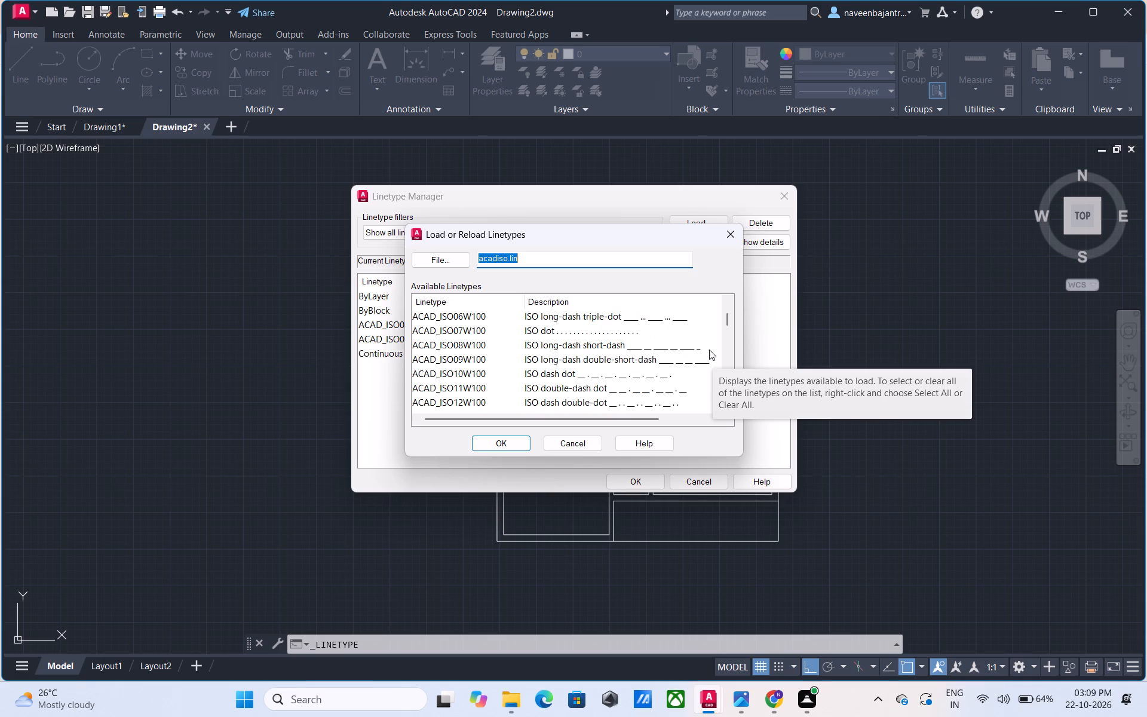
scroll(709, 350, "up", 3)
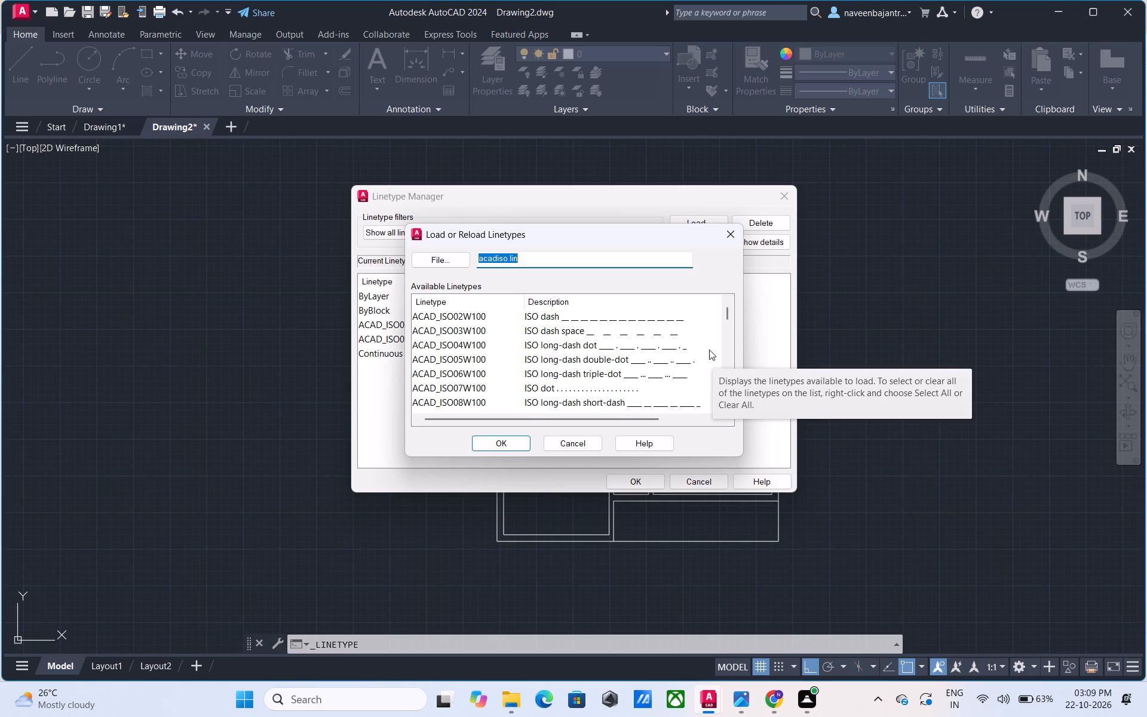
Load the 2SASEN29 linetype JIS_09_29 from acadiso.lin and close the Linetype Manager, keeping the addition.
scroll(709, 350, "down", 2)
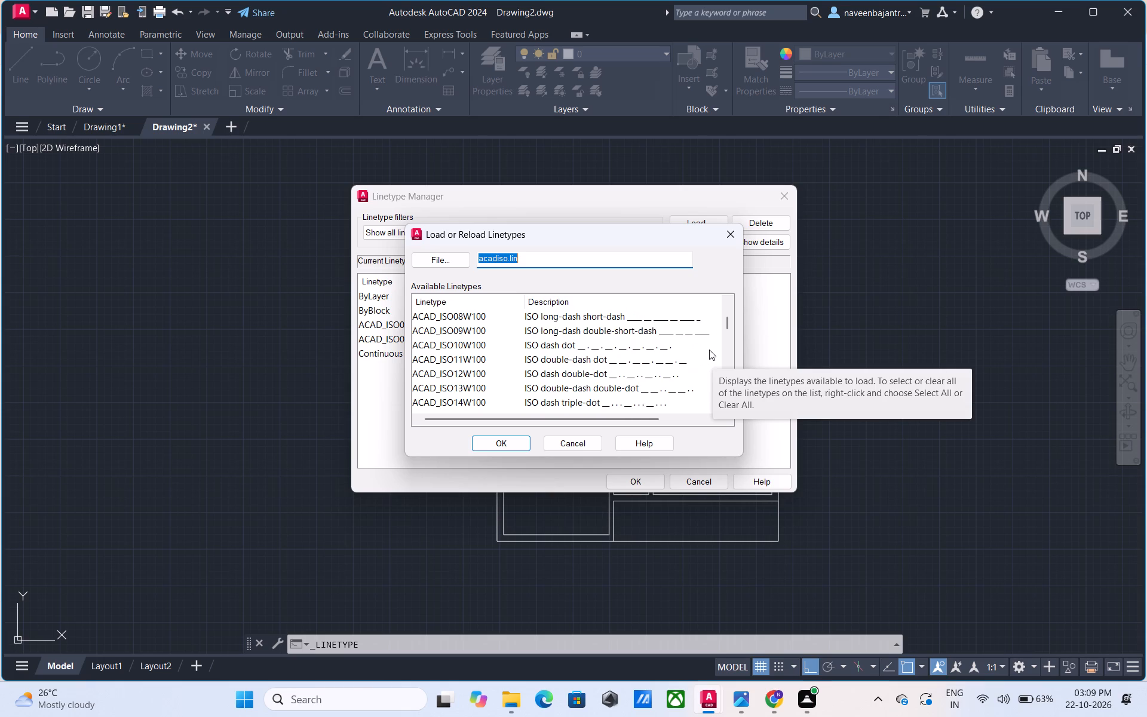
scroll(709, 350, "down", 1)
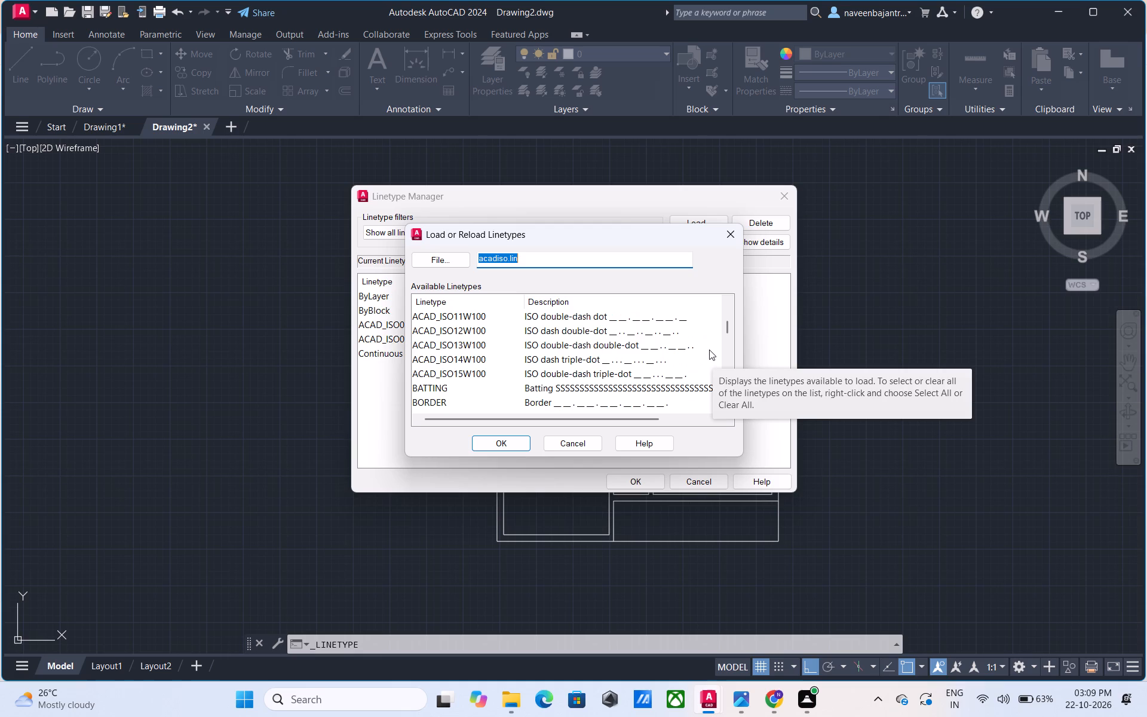
scroll(709, 350, "down", 2)
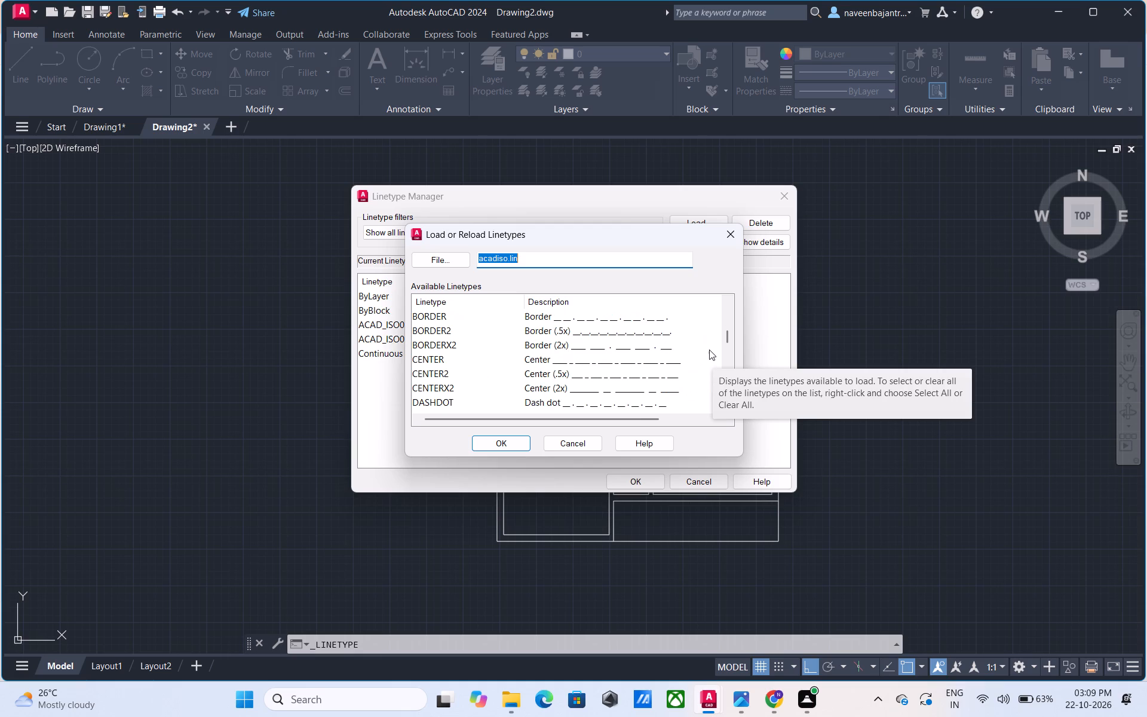
scroll(709, 350, "down", 1)
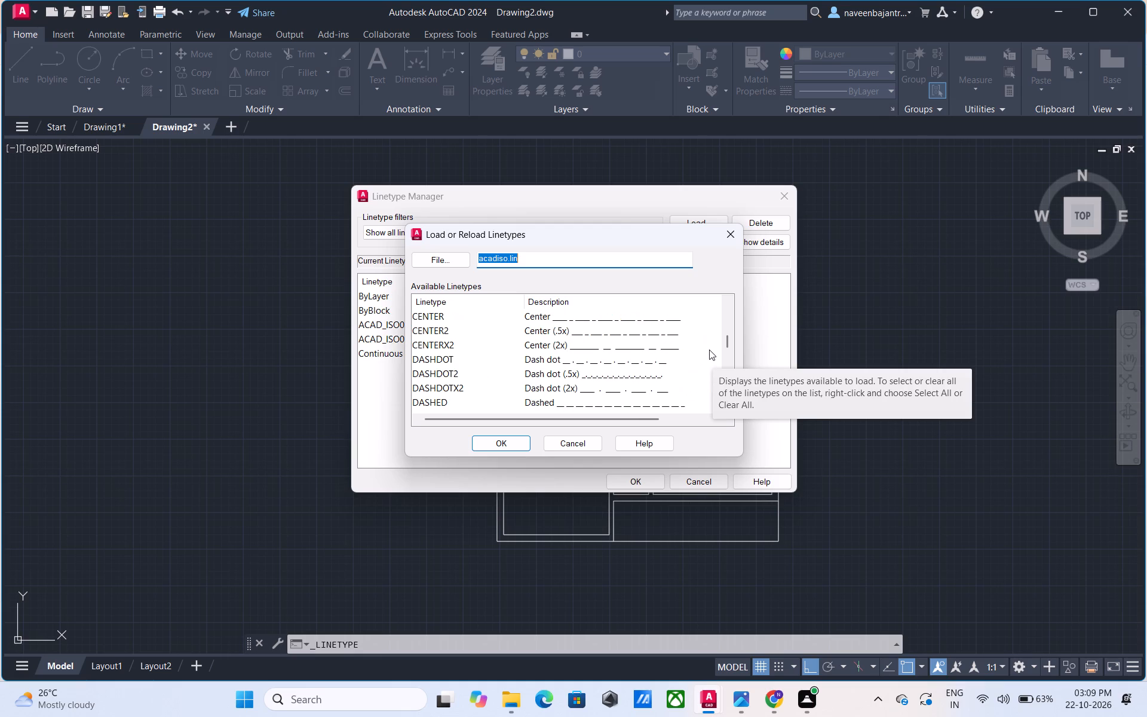
scroll(709, 350, "down", 1)
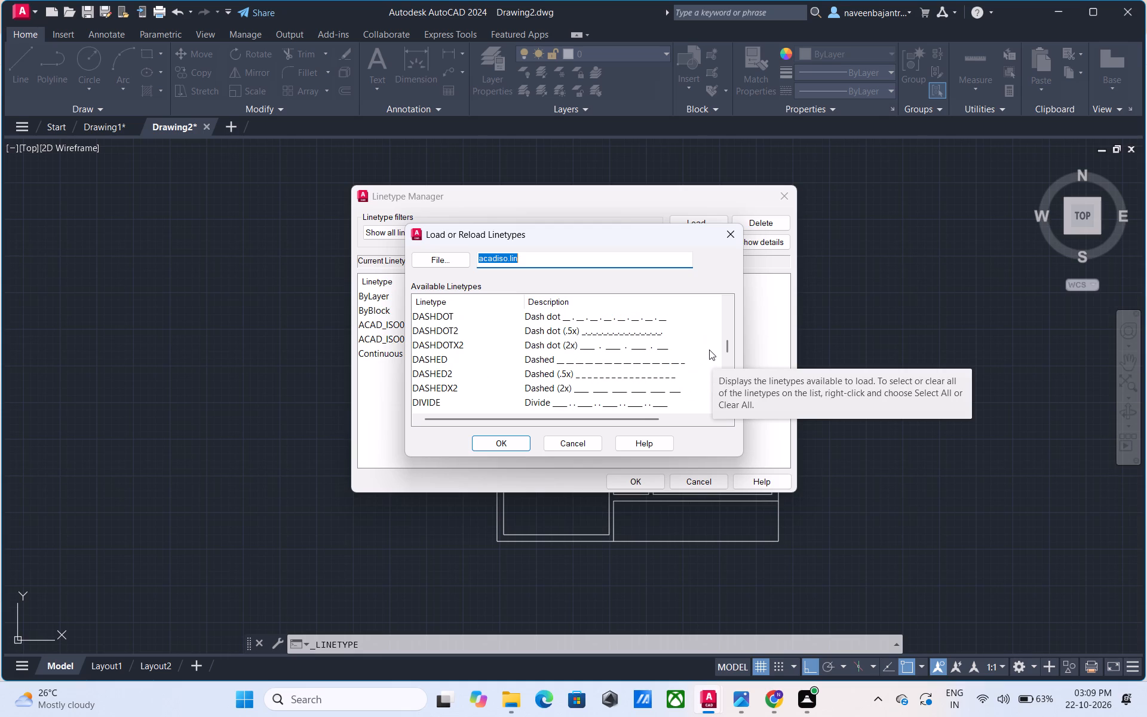
scroll(709, 350, "down", 1)
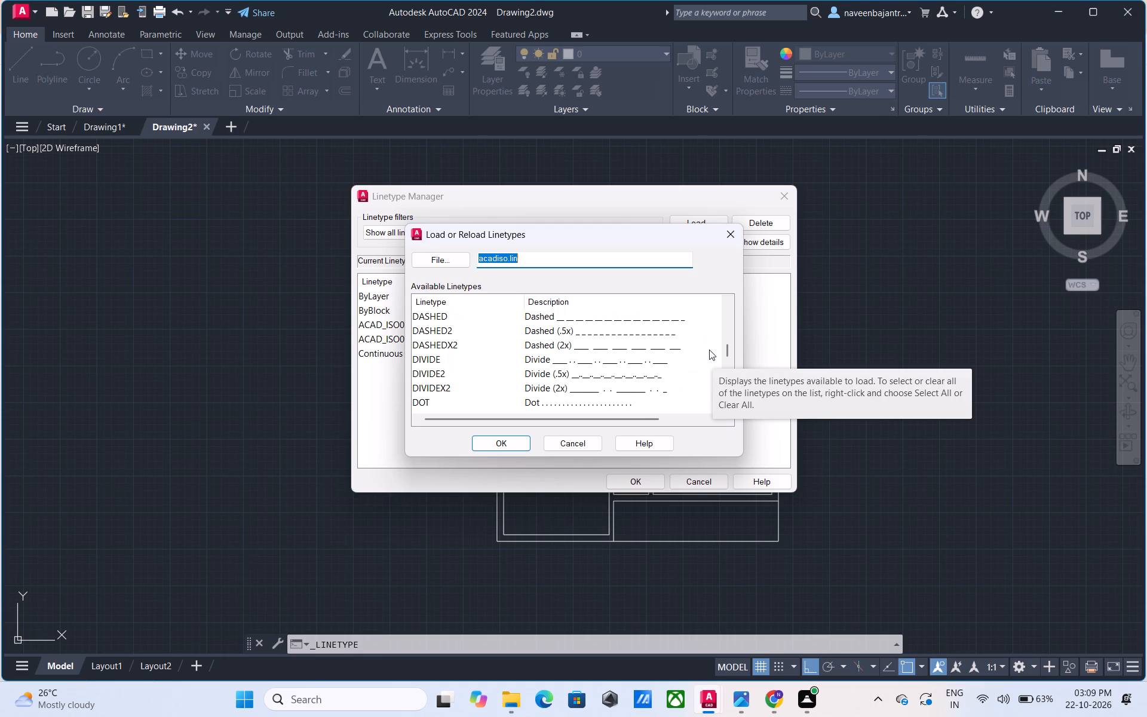
scroll(709, 350, "down", 1)
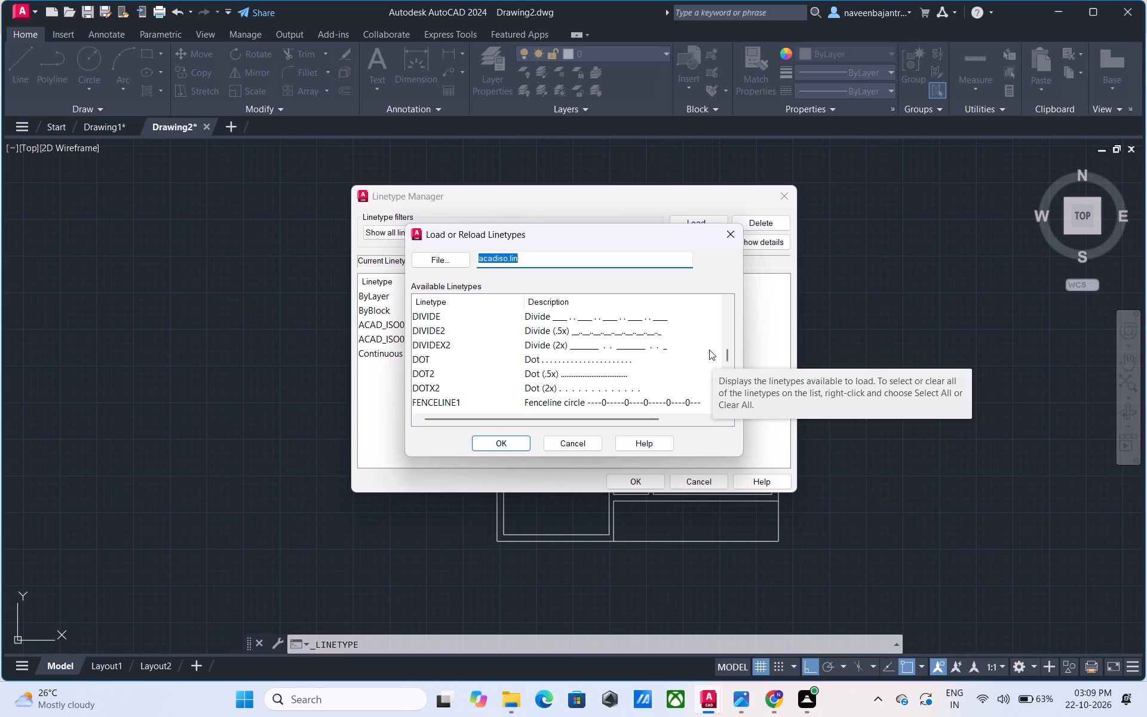
scroll(709, 350, "down", 1)
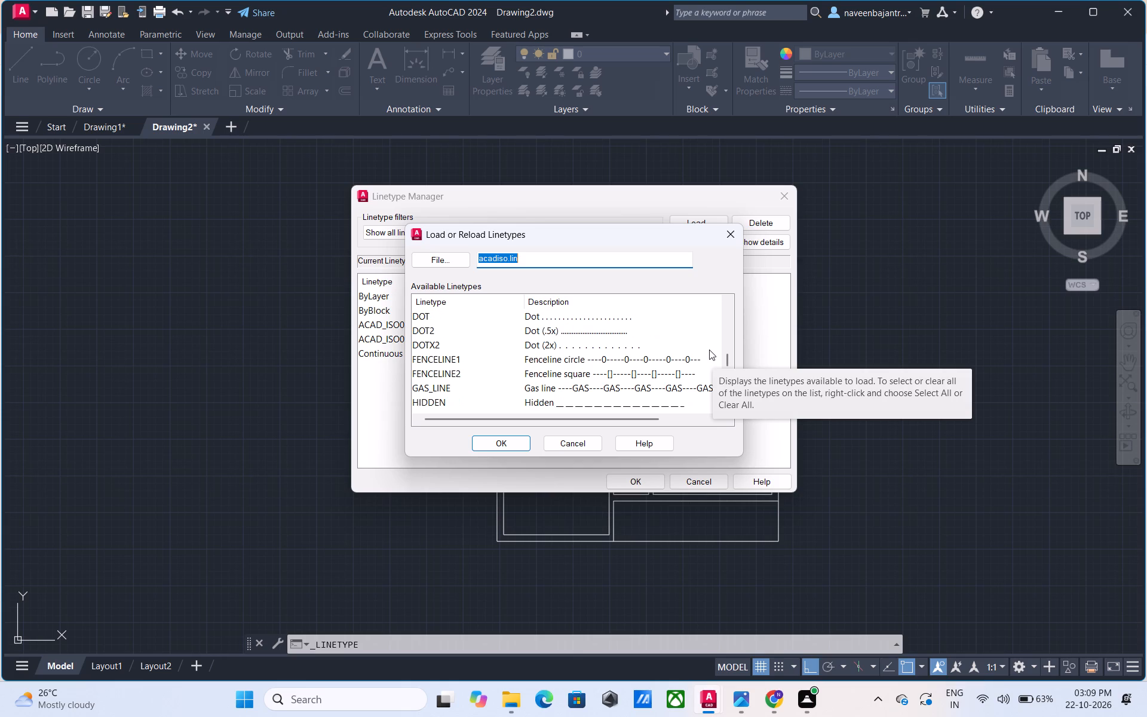
scroll(709, 350, "down", 2)
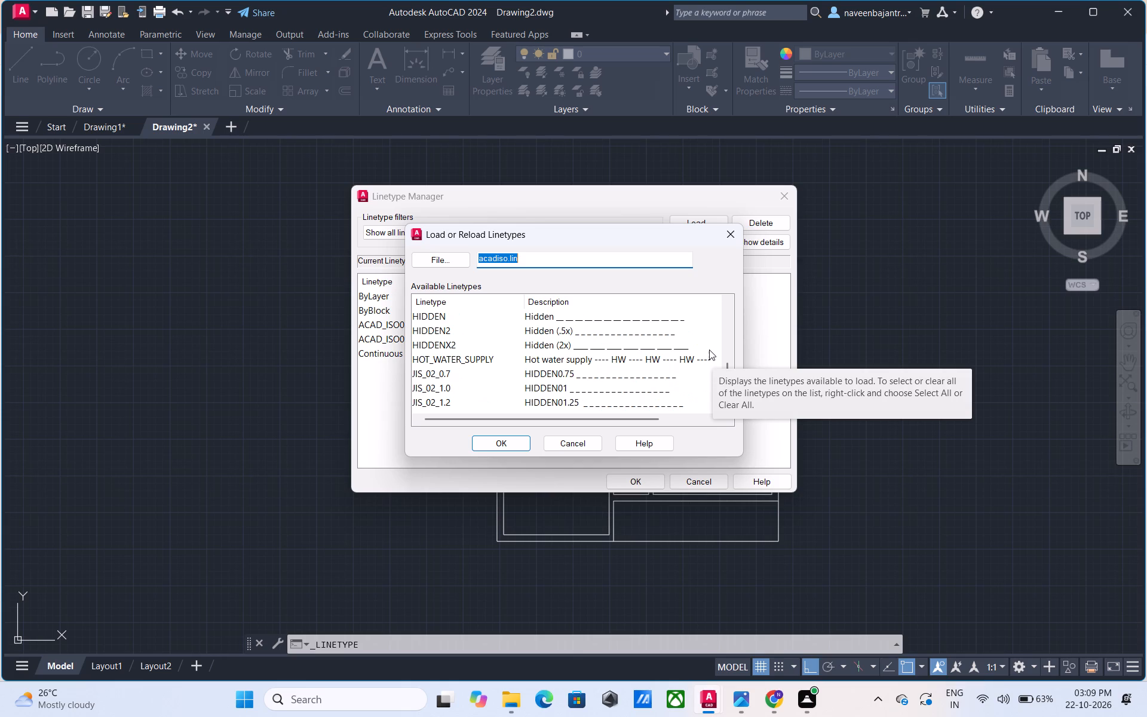
scroll(709, 350, "down", 4)
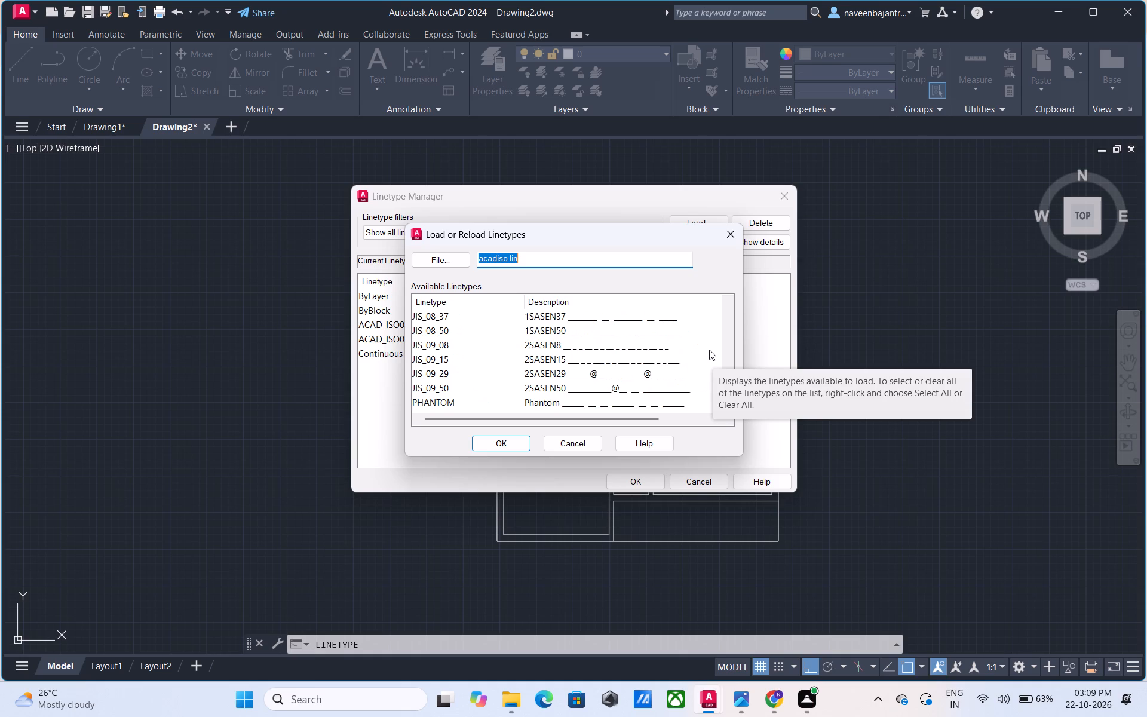
left_click(604, 366)
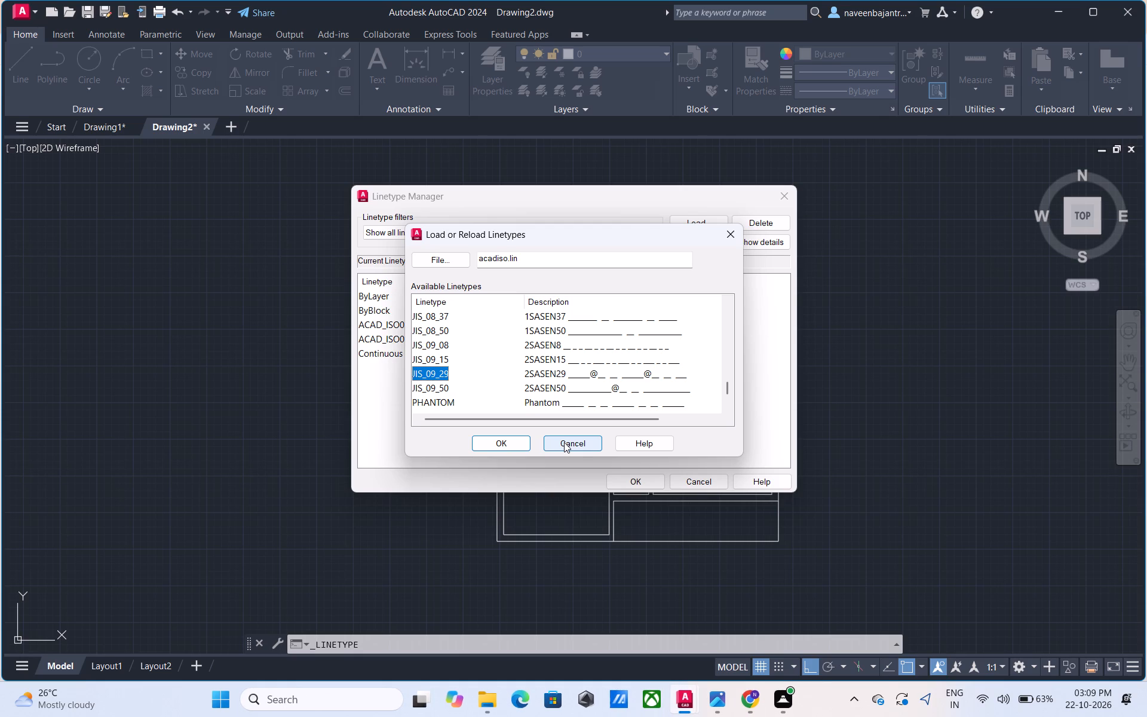
left_click(492, 437)
left_click(651, 477)
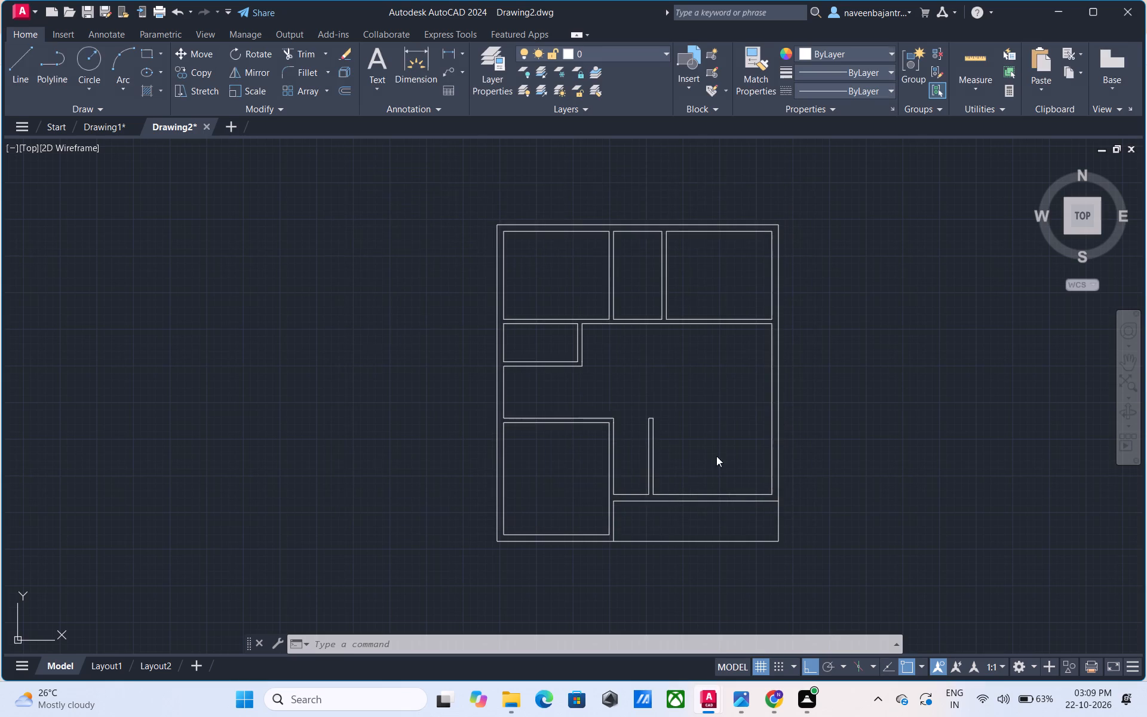
Reopen the Linetype Manager's list of loadable linetypes from acadiso.lin and examine its patterns from the ISO dashes through to Zigzag.
left_click(884, 96)
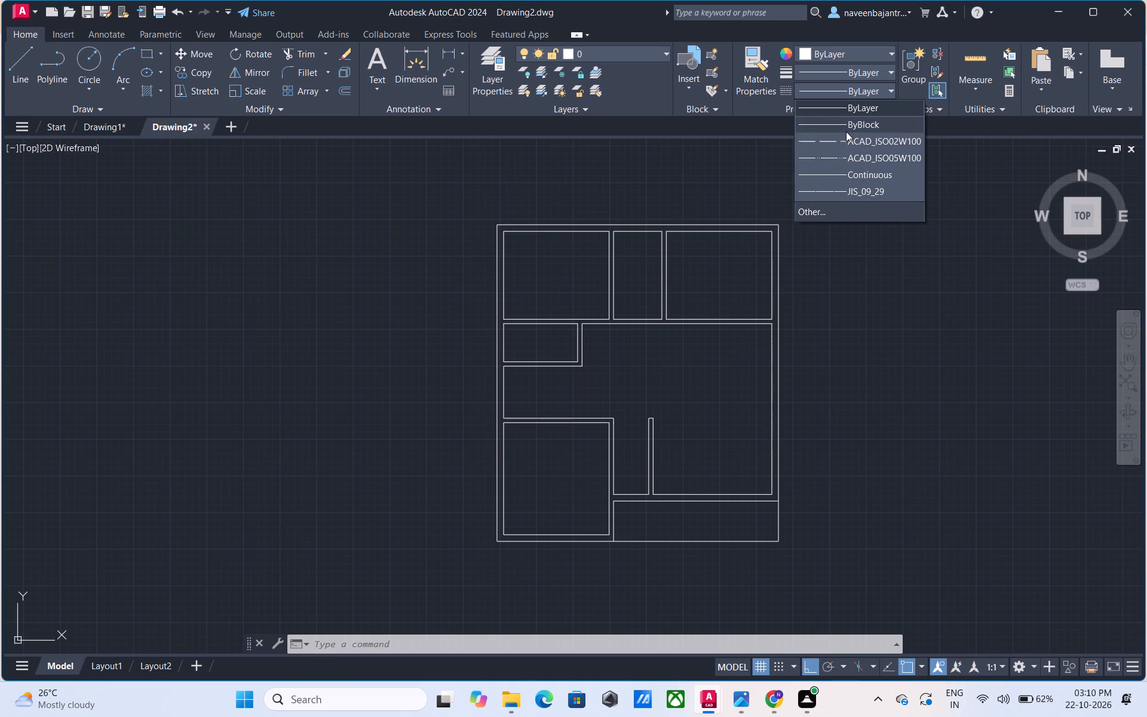
scroll(846, 131, "up", 3)
scroll(850, 148, "down", 3)
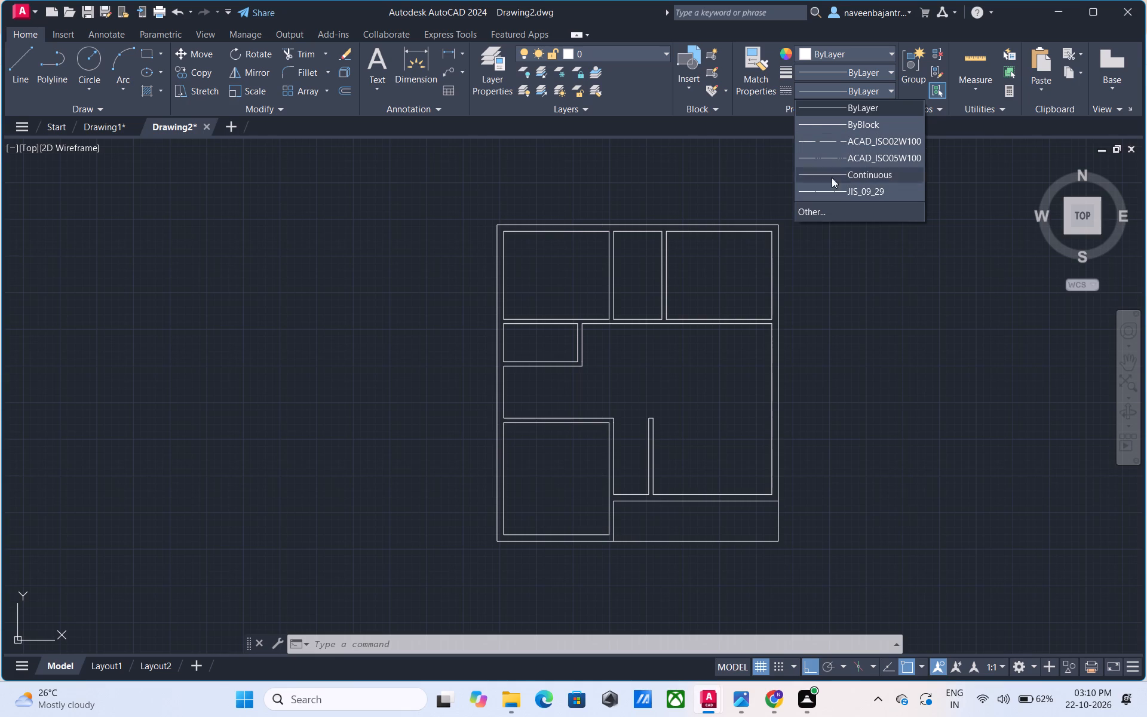
left_click(821, 207)
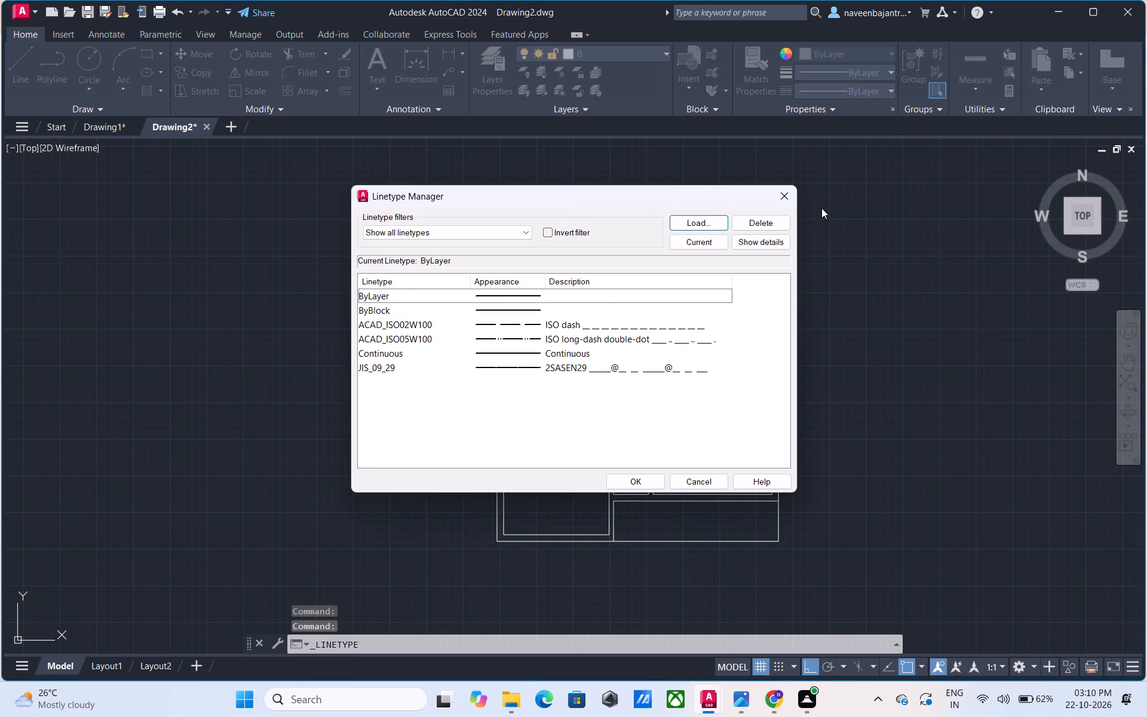
left_click(703, 225)
scroll(655, 338, "down", 1)
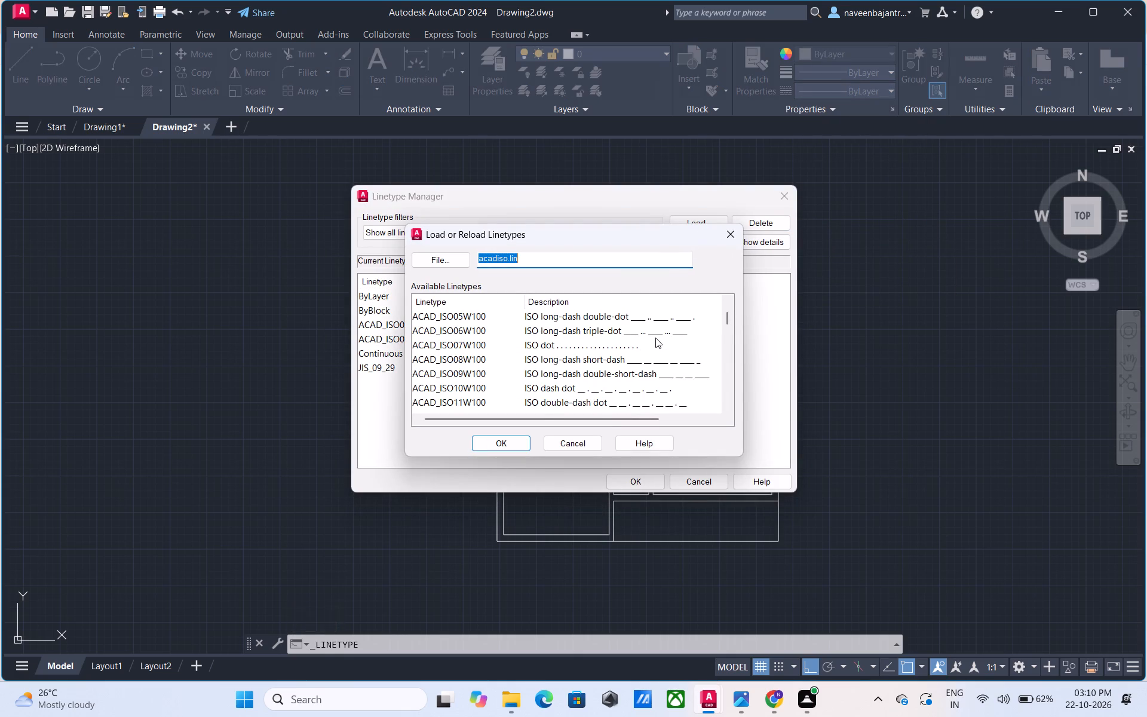
scroll(655, 338, "down", 1)
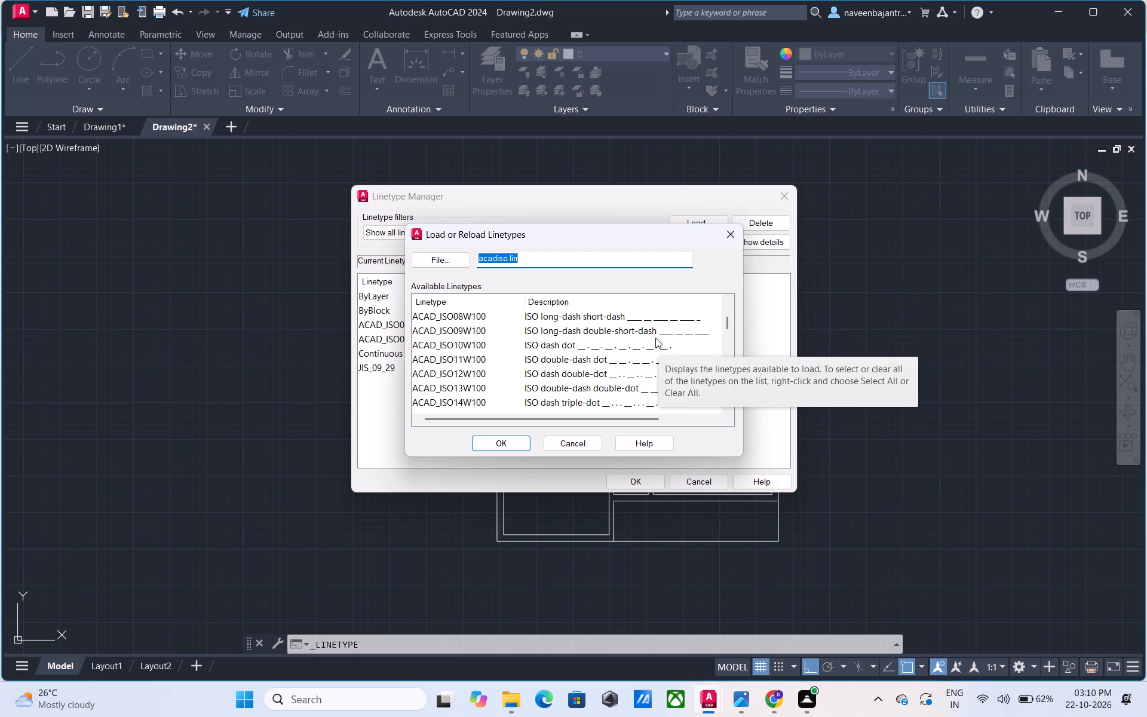
scroll(655, 338, "down", 1)
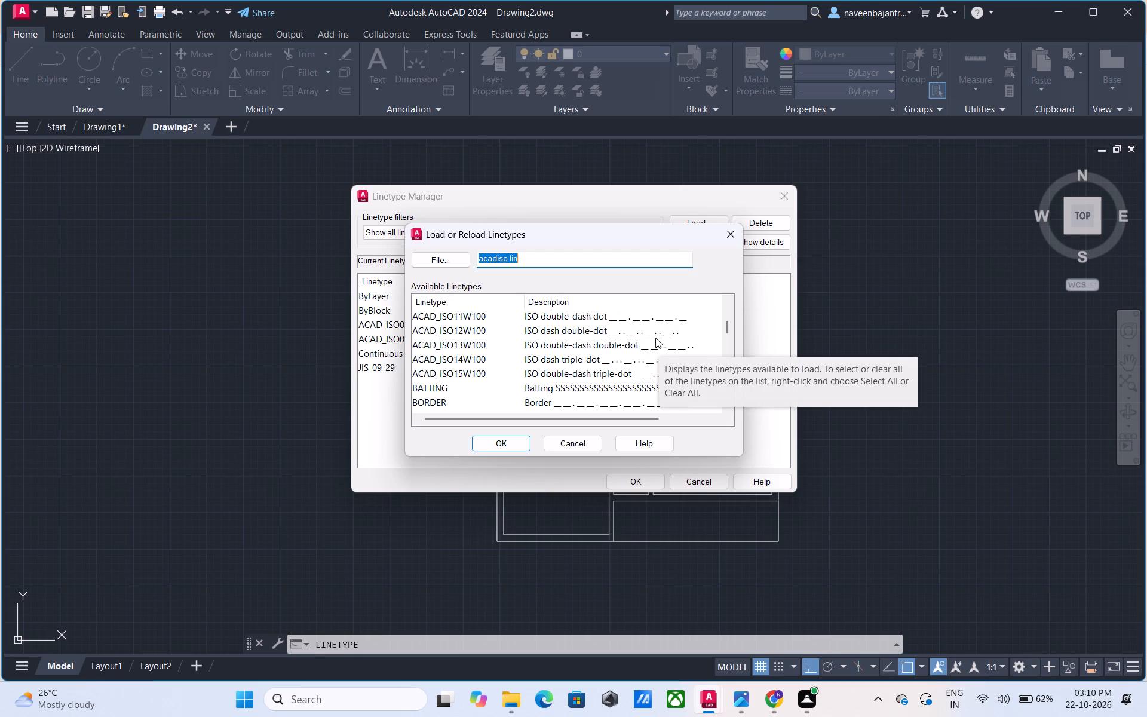
scroll(655, 338, "down", 1)
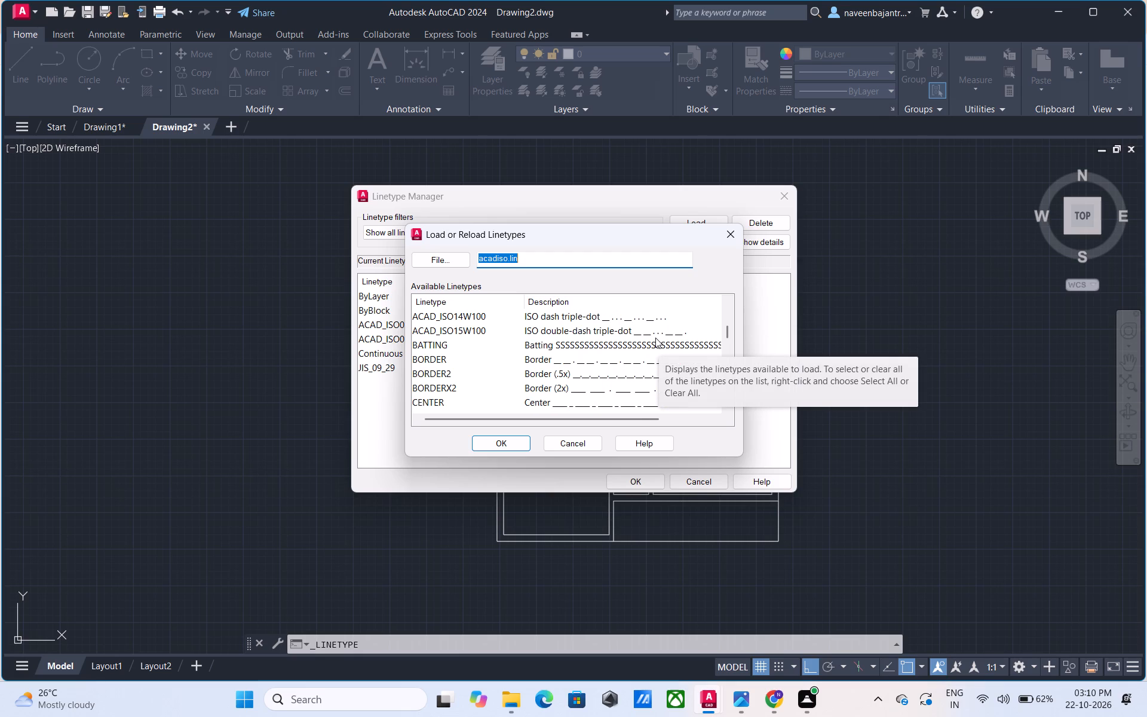
scroll(655, 338, "down", 1)
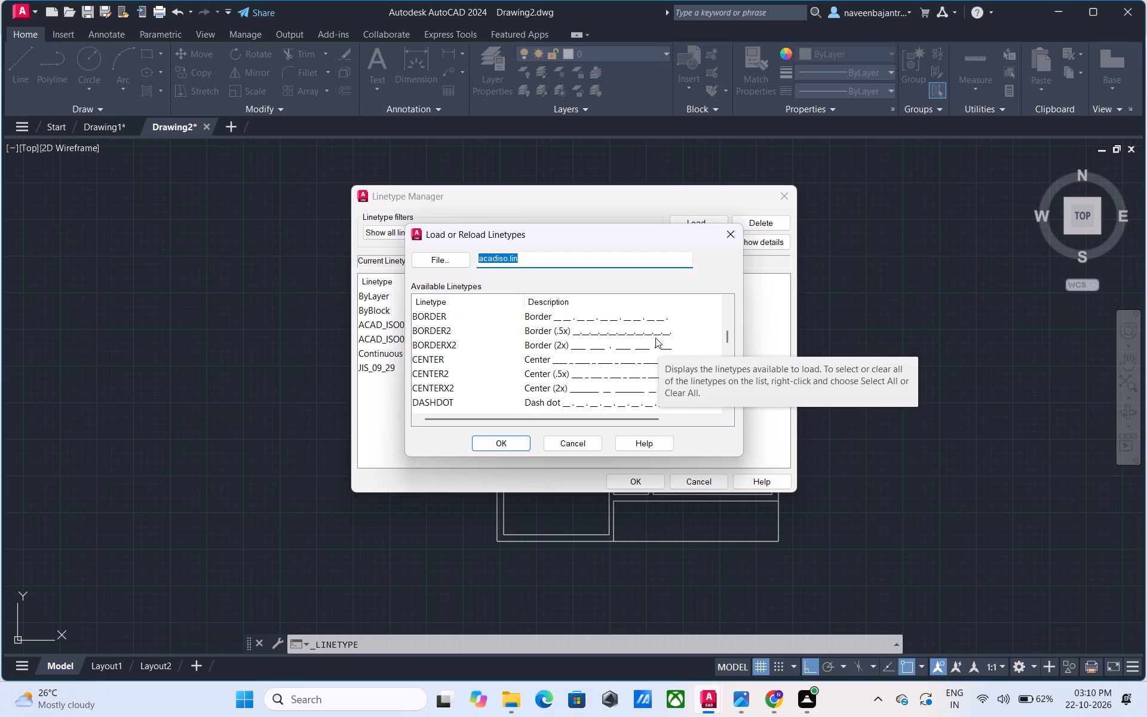
scroll(655, 338, "down", 1)
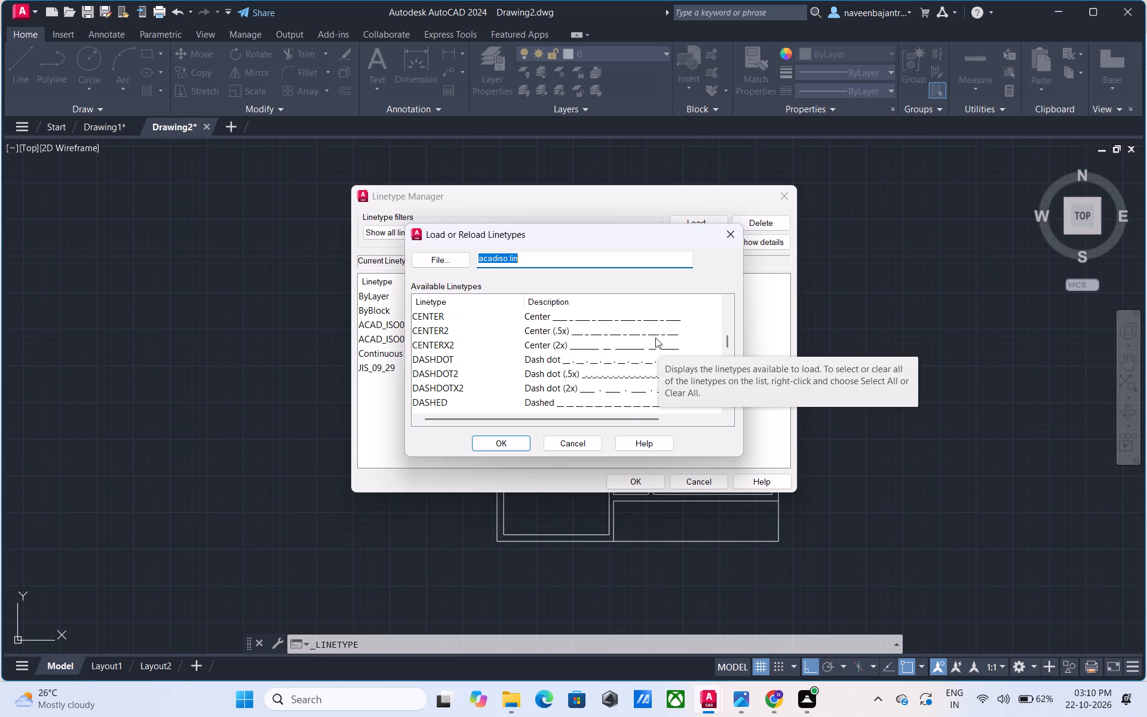
scroll(655, 338, "down", 1)
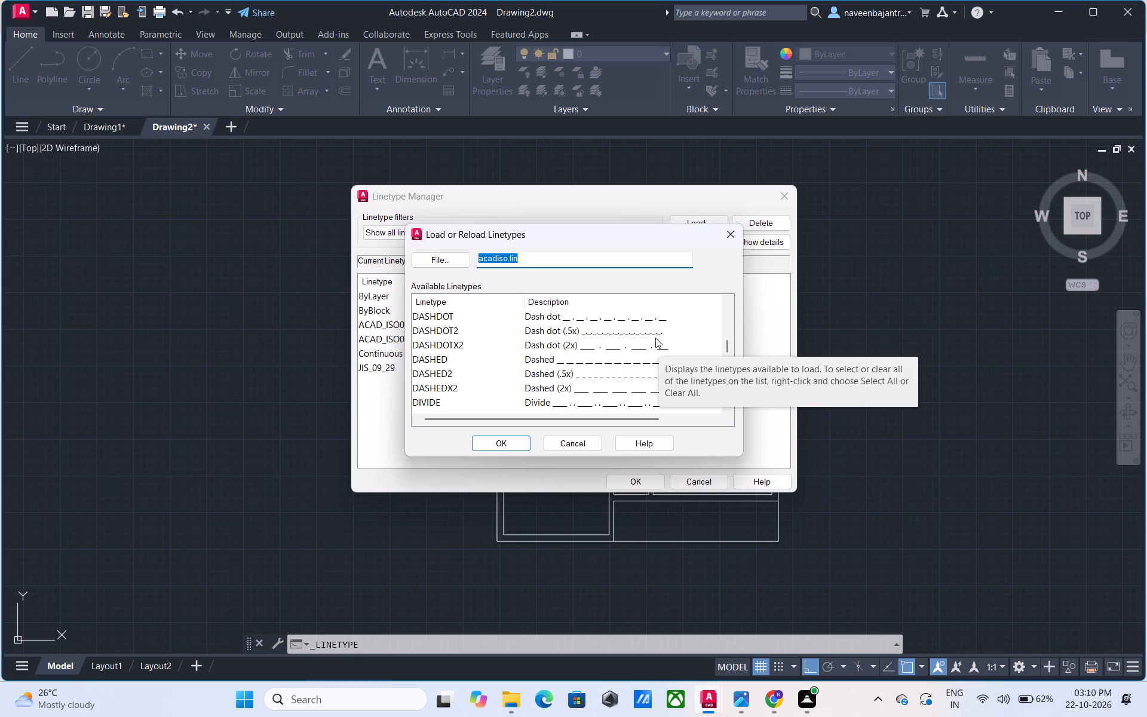
scroll(655, 338, "down", 1)
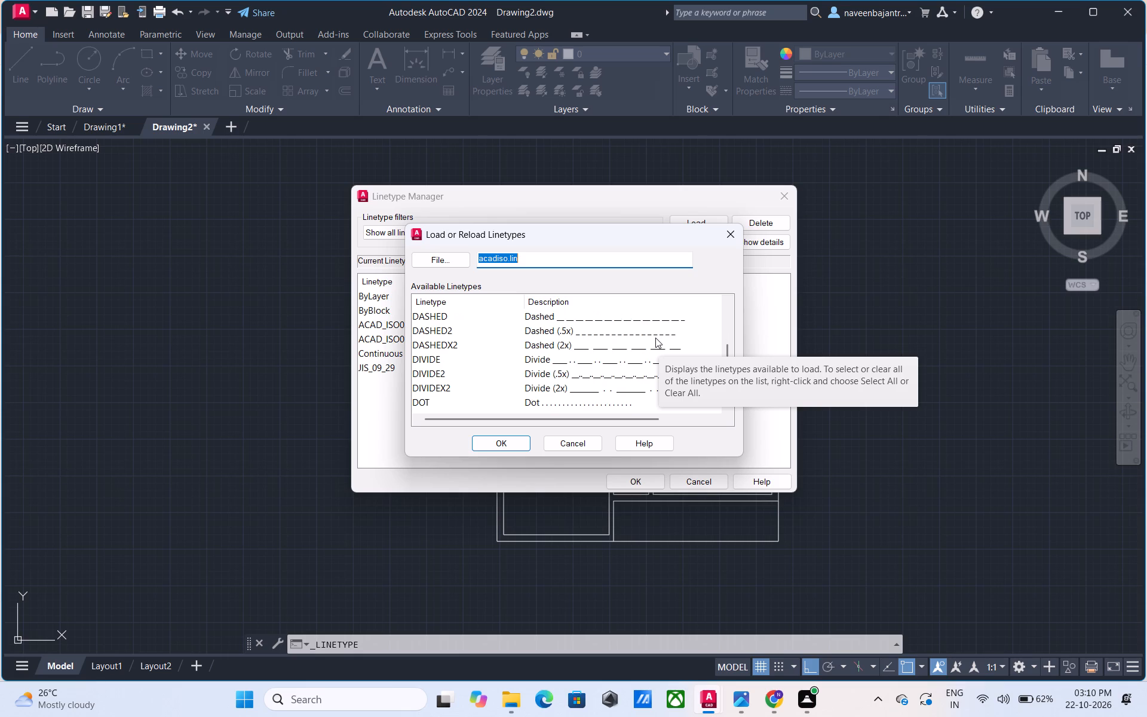
scroll(655, 338, "down", 1)
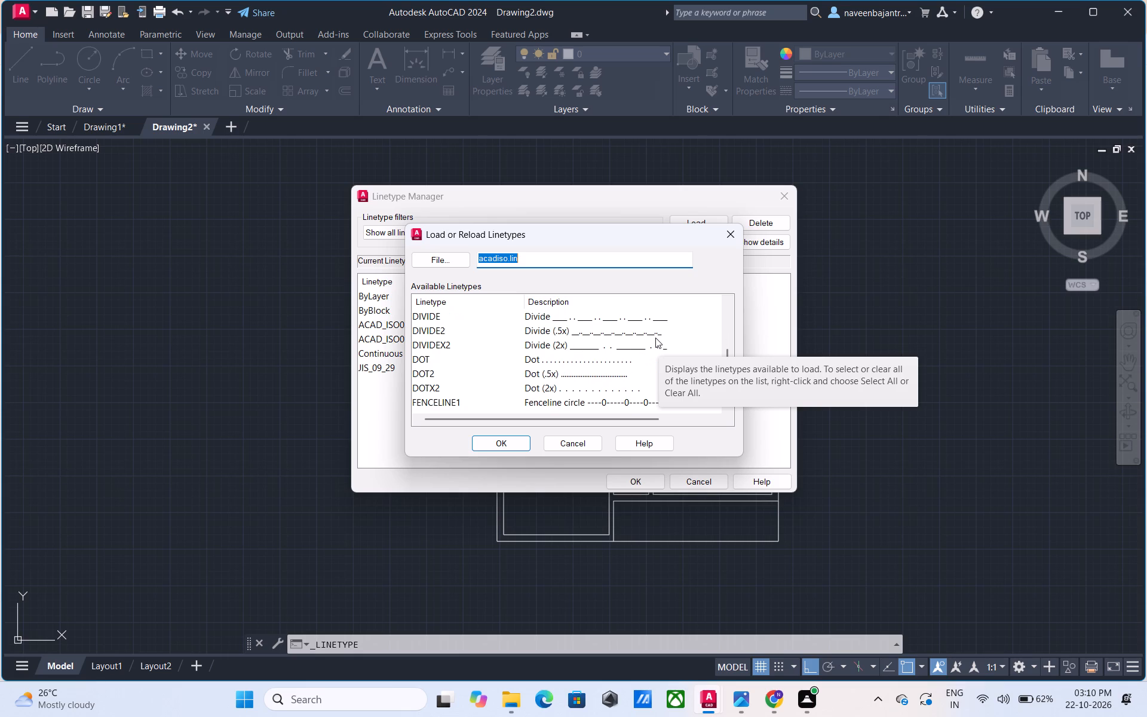
scroll(655, 338, "down", 1)
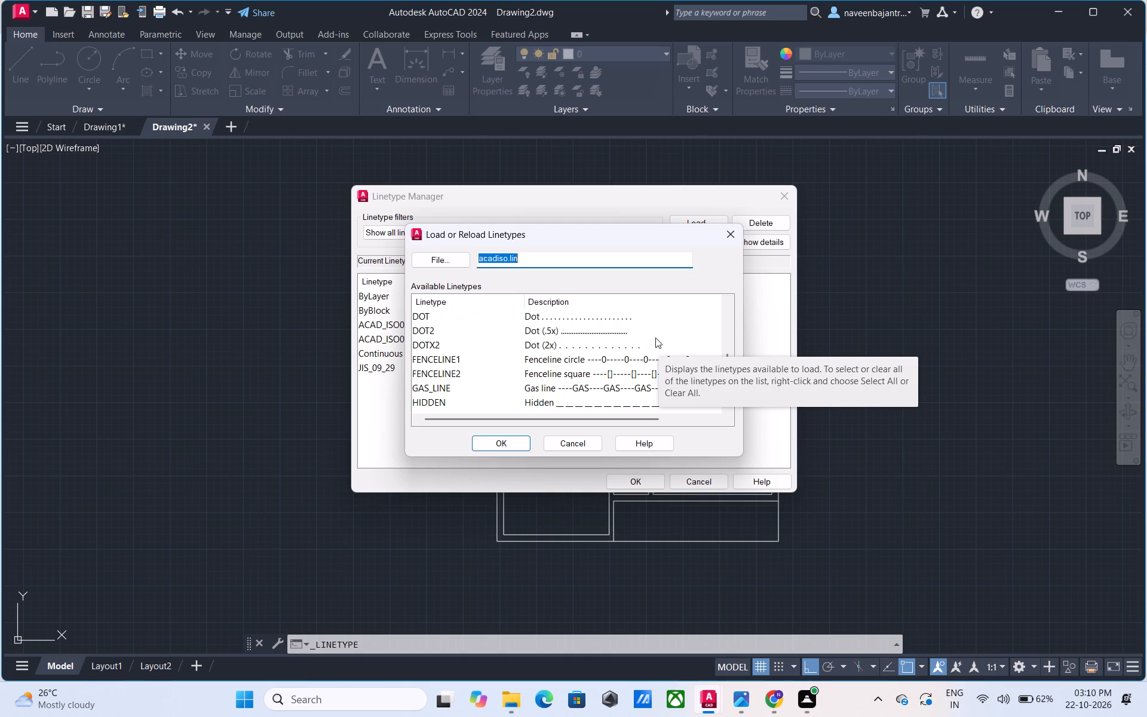
scroll(655, 338, "down", 2)
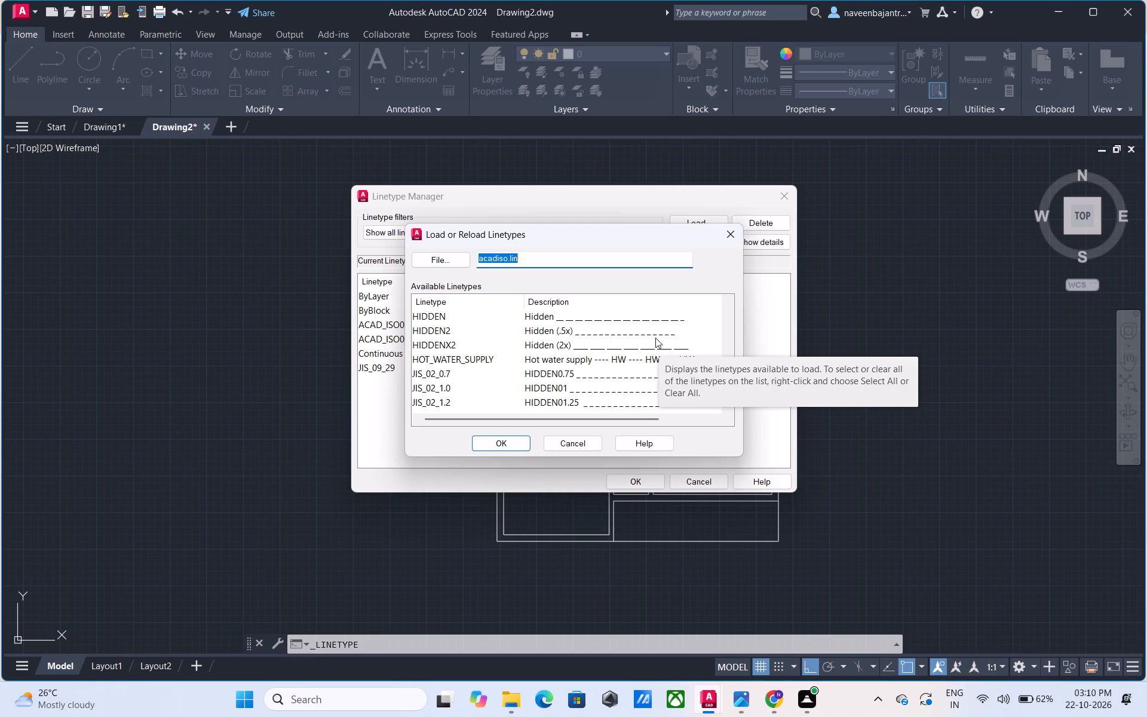
scroll(655, 338, "down", 4)
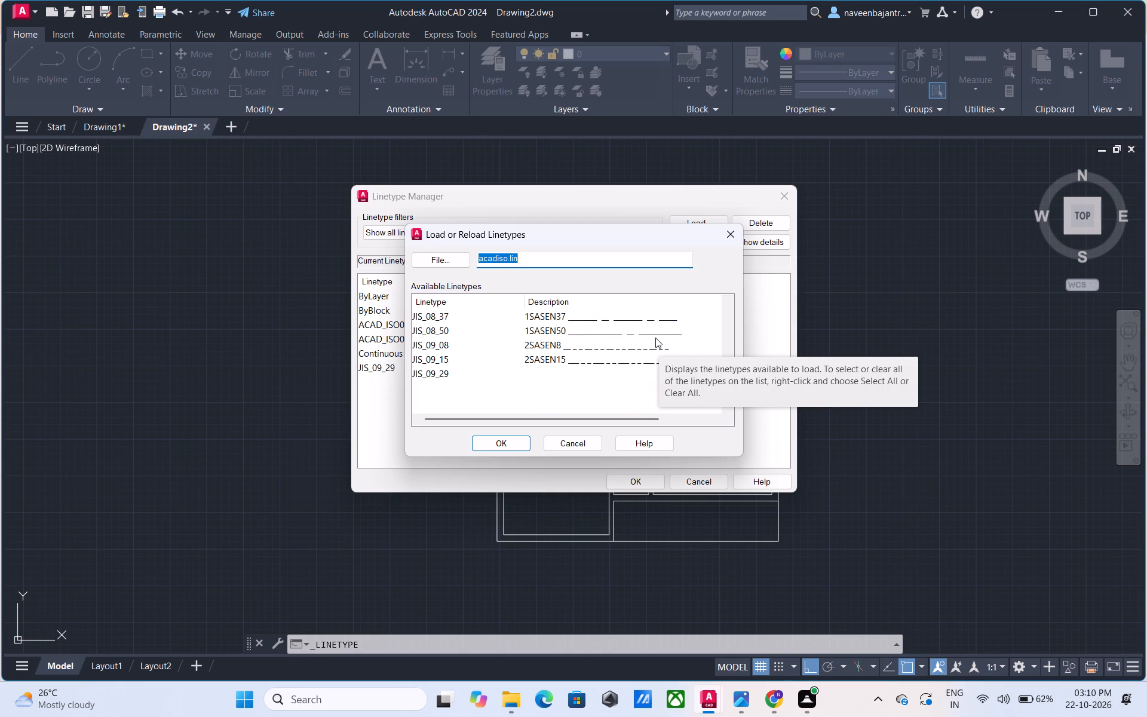
scroll(655, 338, "down", 4)
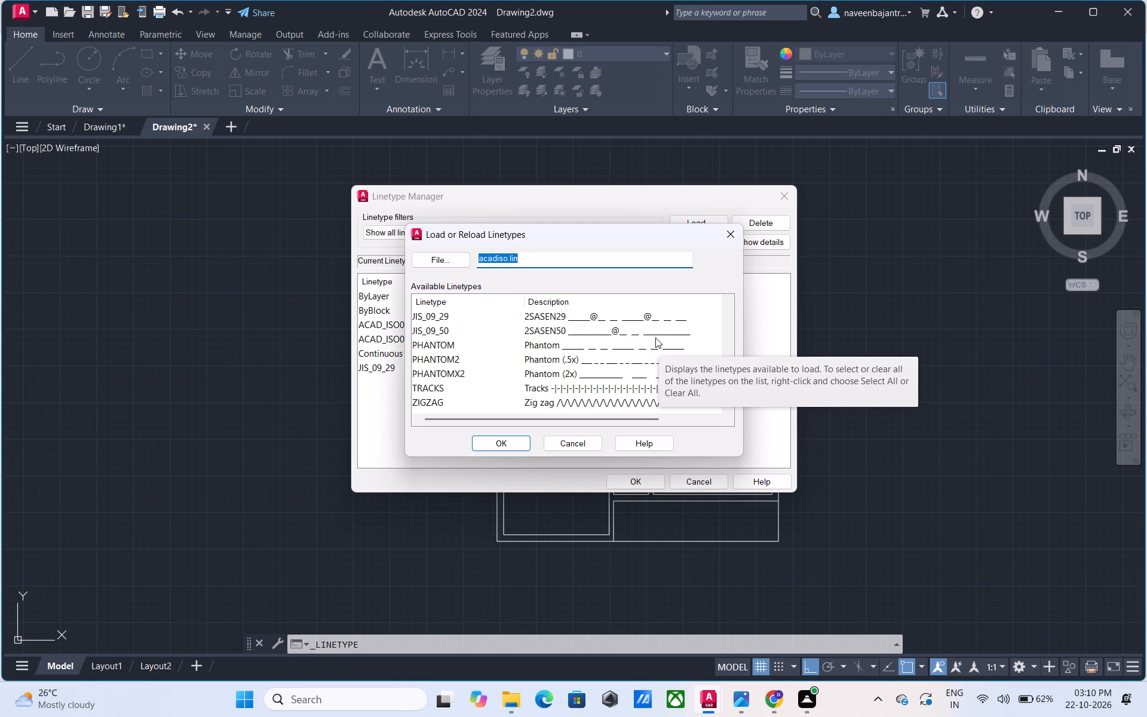
scroll(655, 338, "down", 3)
Load the half-scale dotted linetype DOT2 from acadiso.lin into the Linetype Manager.
scroll(655, 338, "up", 1)
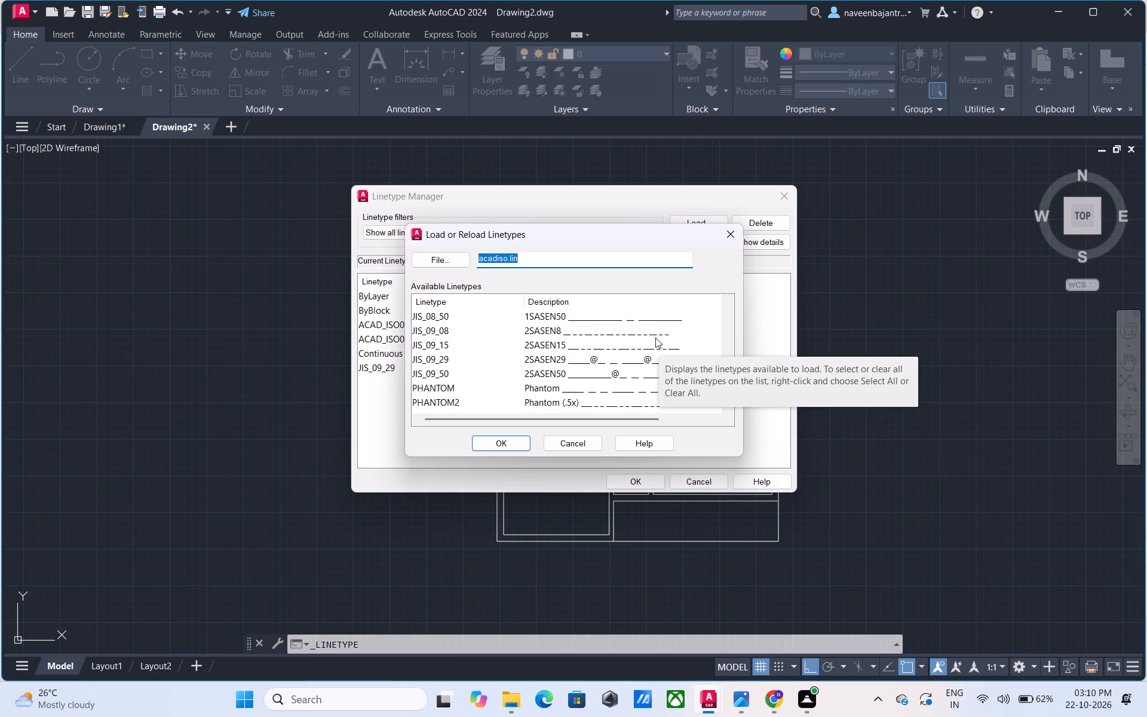
scroll(655, 338, "up", 2)
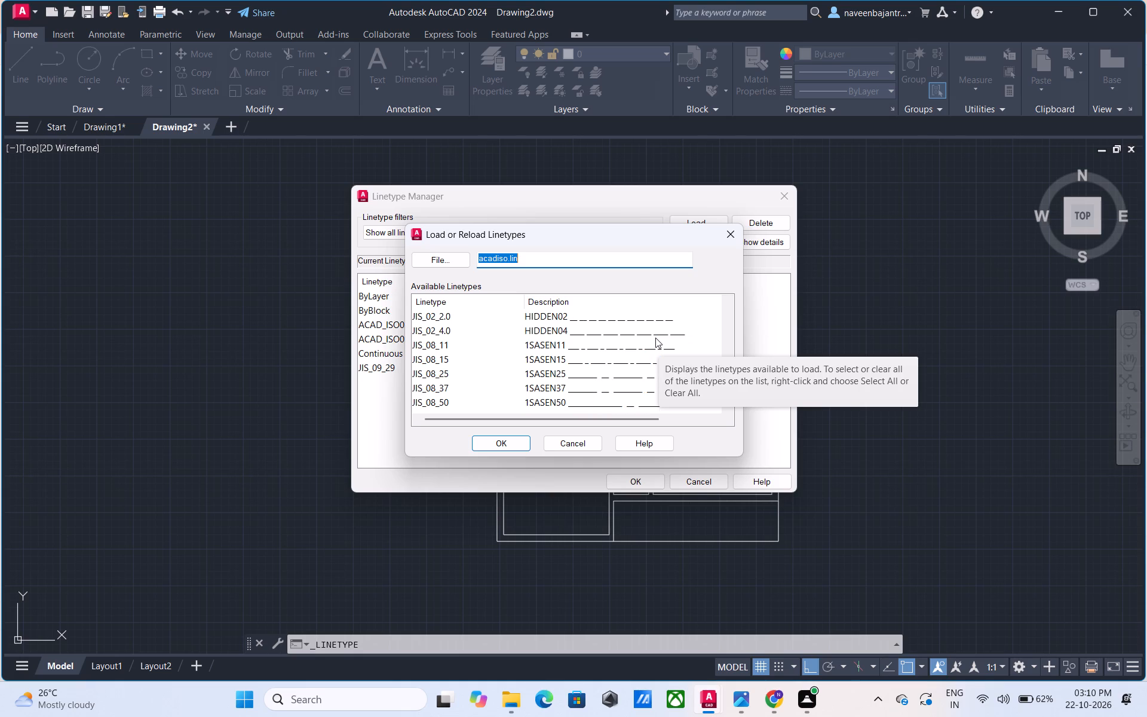
scroll(655, 338, "up", 3)
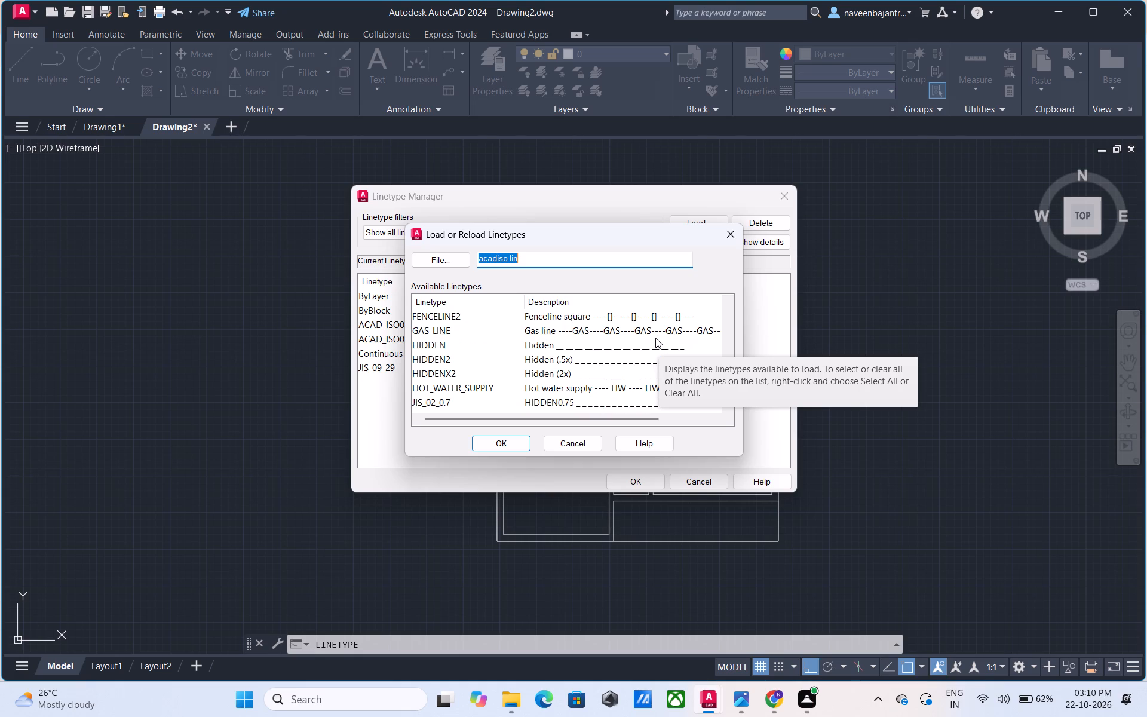
scroll(655, 338, "up", 2)
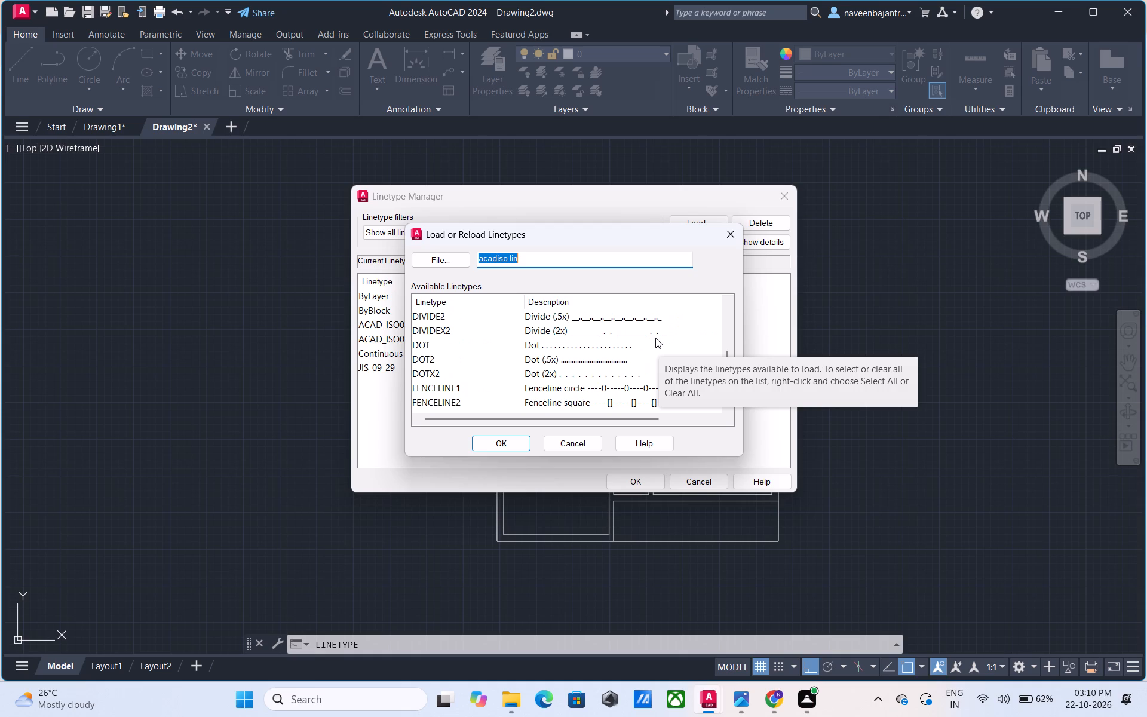
scroll(655, 338, "up", 1)
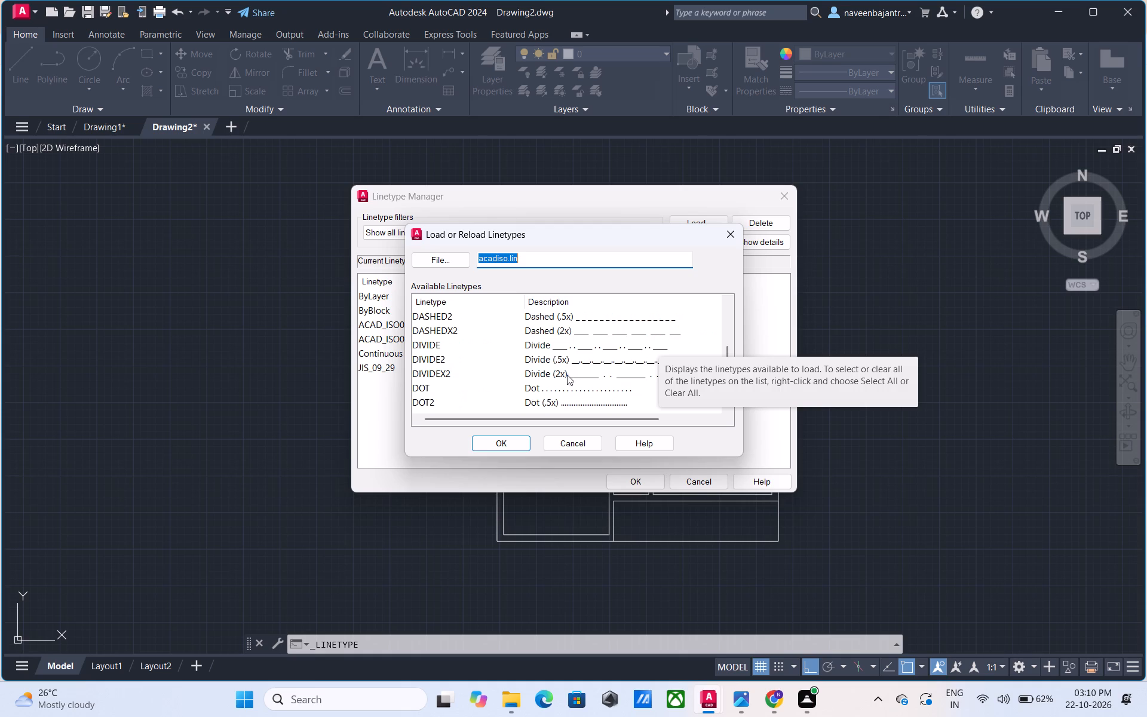
left_click(540, 400)
left_click(505, 444)
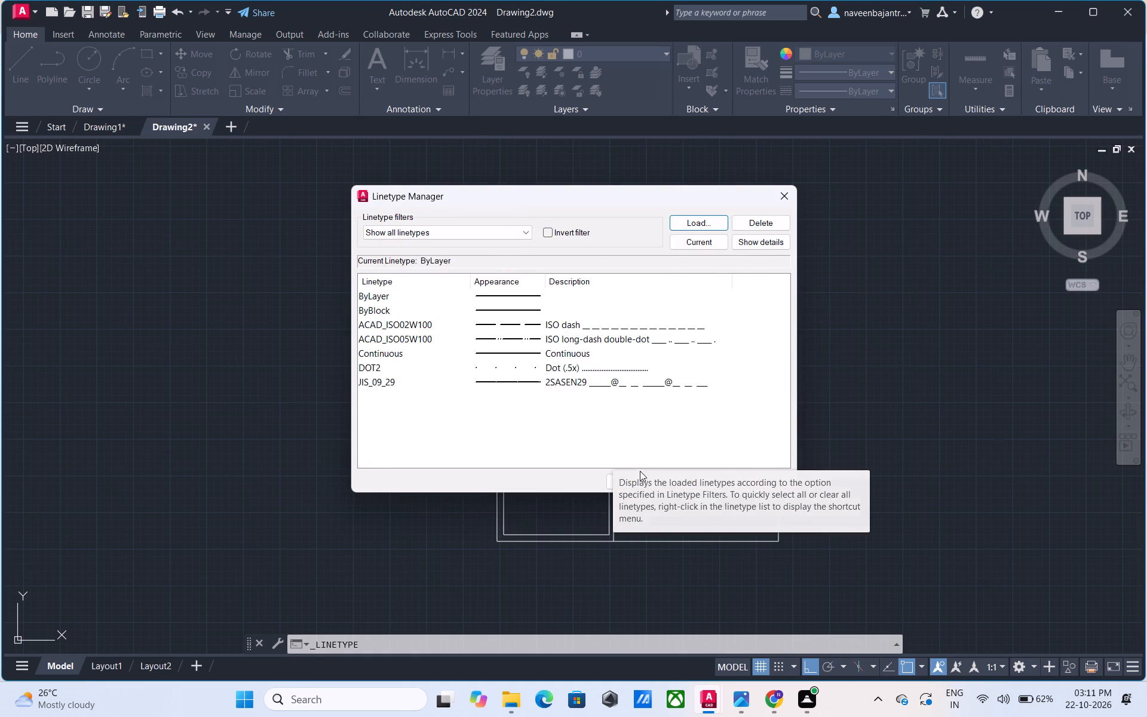
Close the Linetype Manager, keeping the loaded DOT2 linetype.
left_click(625, 479)
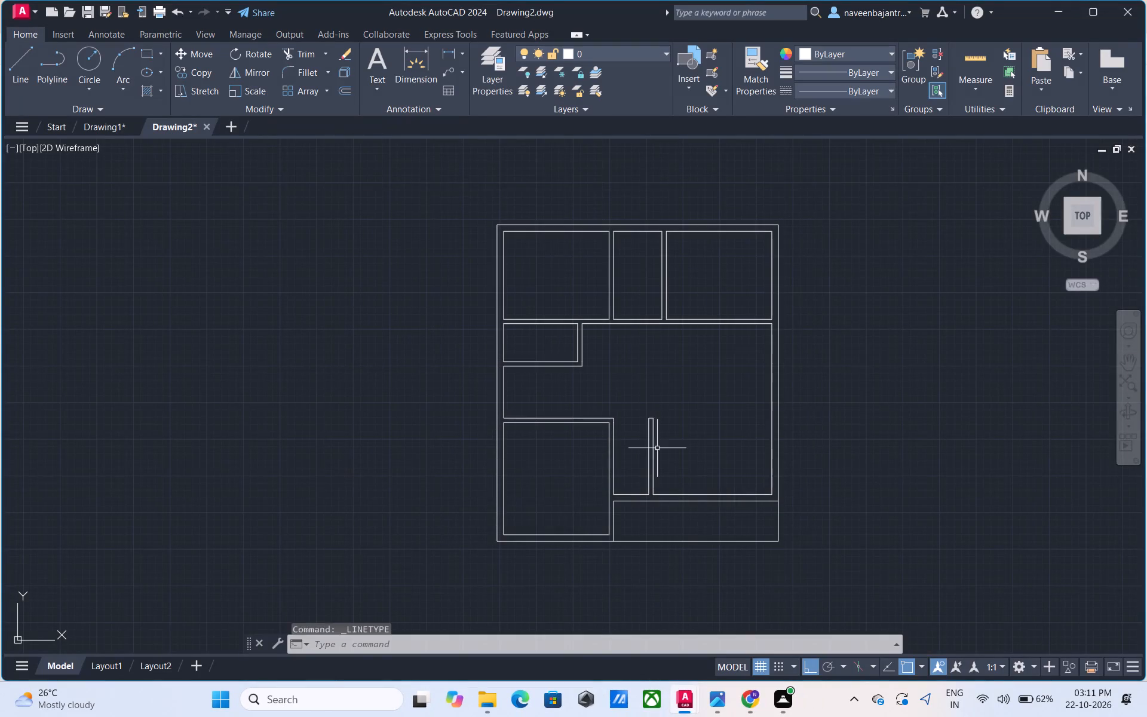
Open the color books for the current object color and examine the DIC COLOR GUIDE(R) swatches from DIC 1 through the low DIC 300s.
left_click(798, 54)
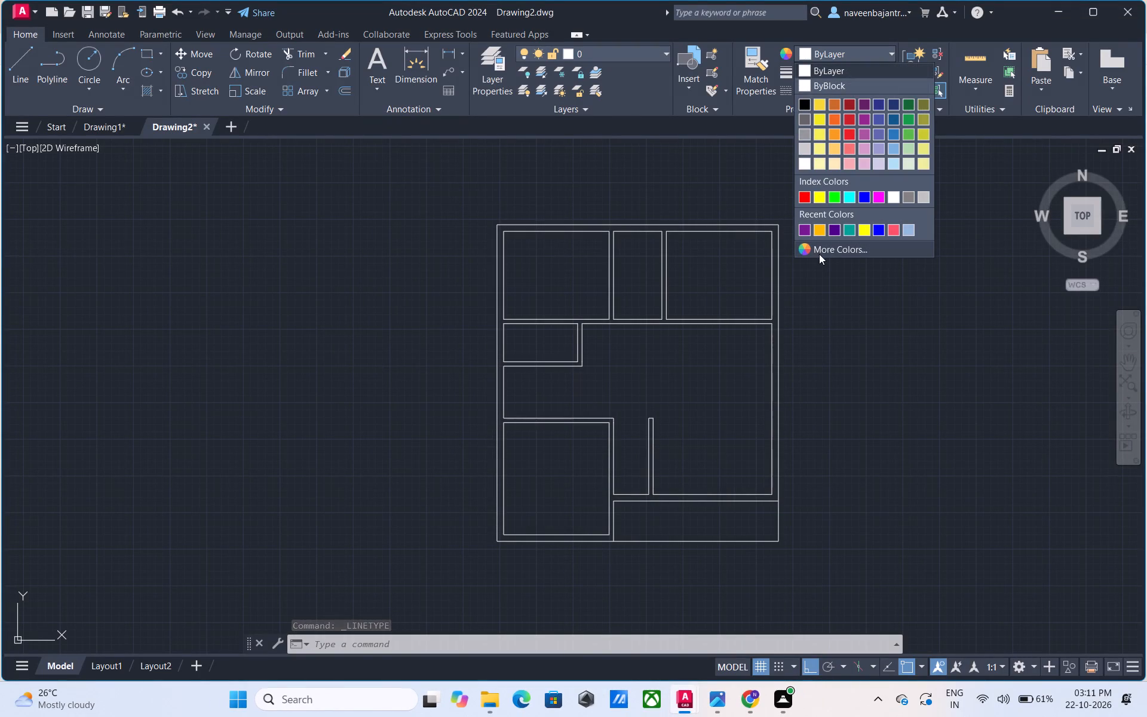
left_click(819, 249)
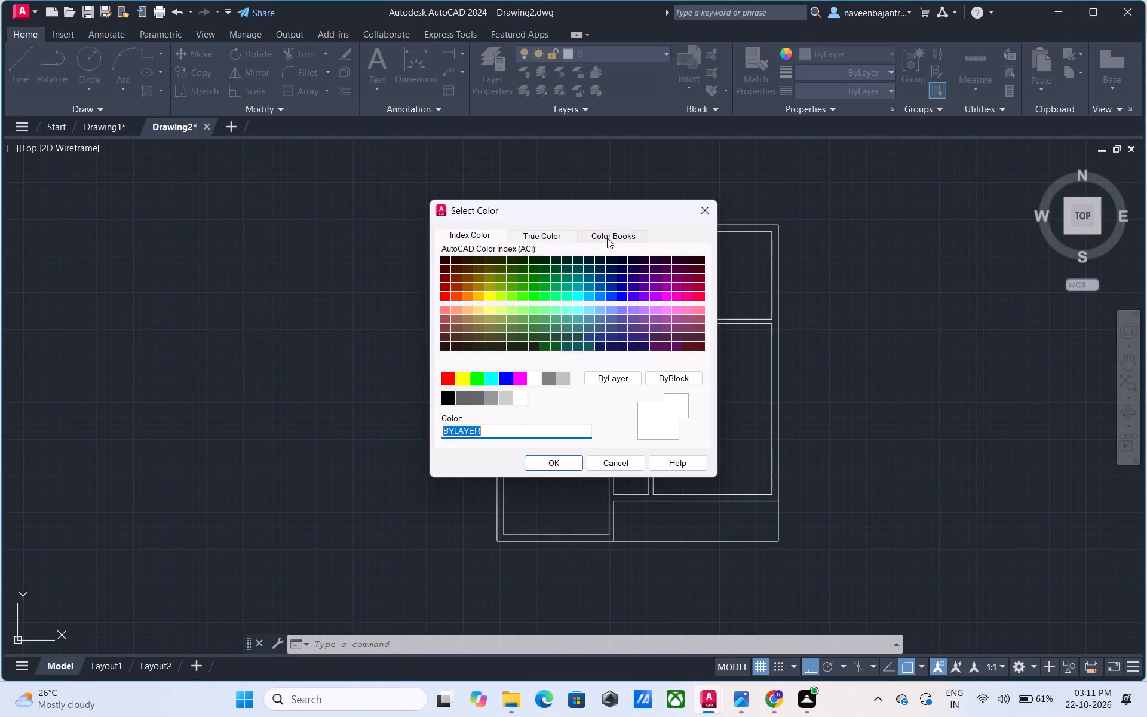
left_click(607, 238)
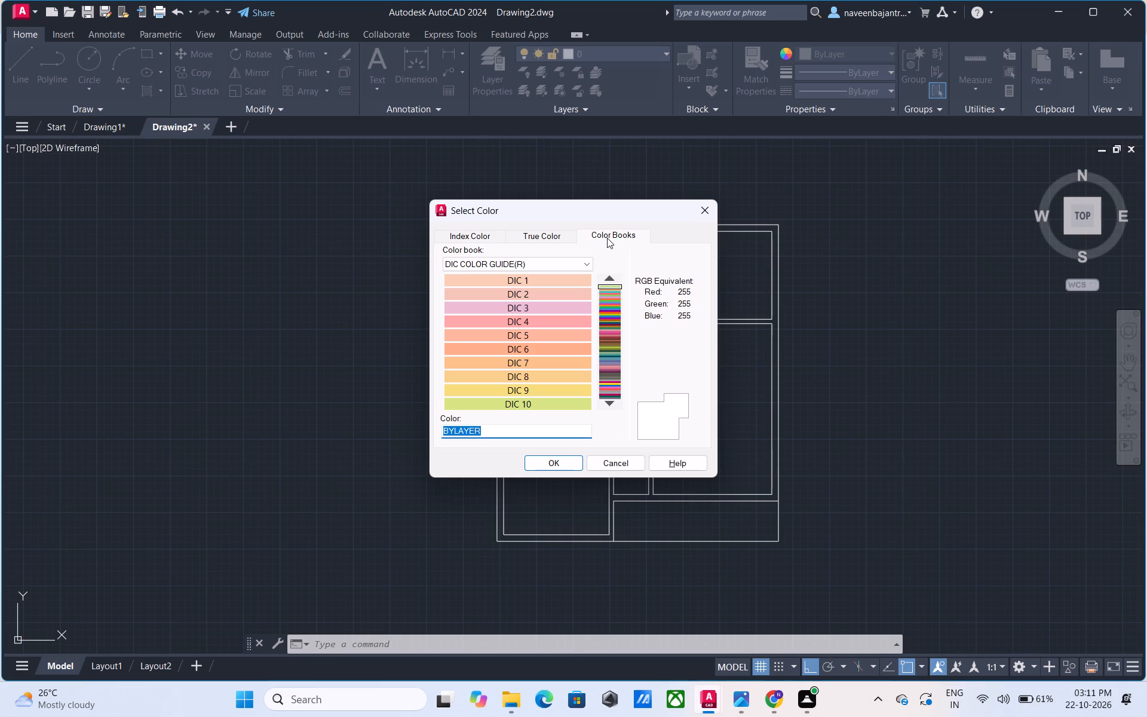
left_click(602, 403)
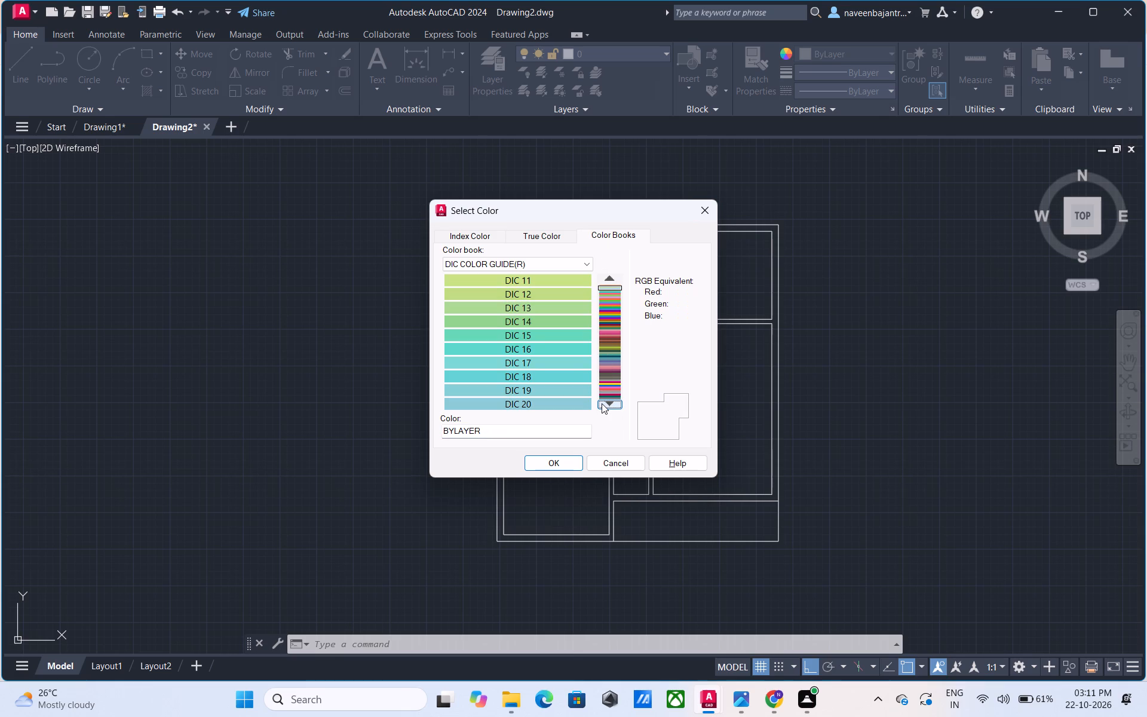
left_click(602, 403)
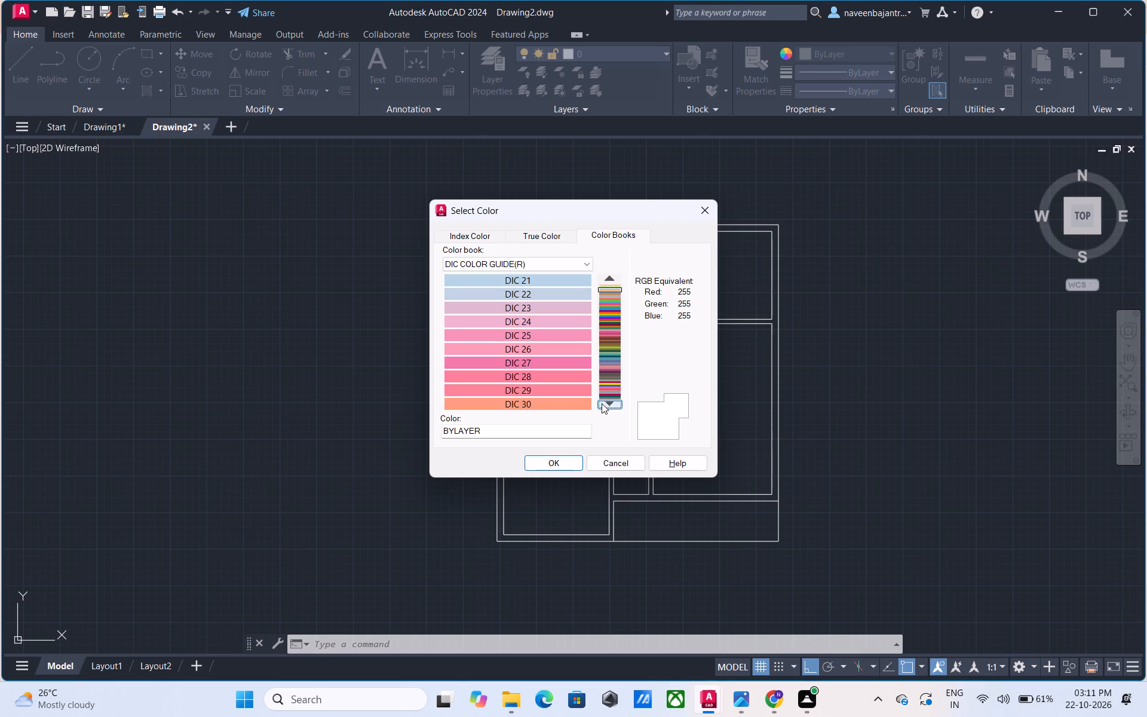
left_click(602, 403)
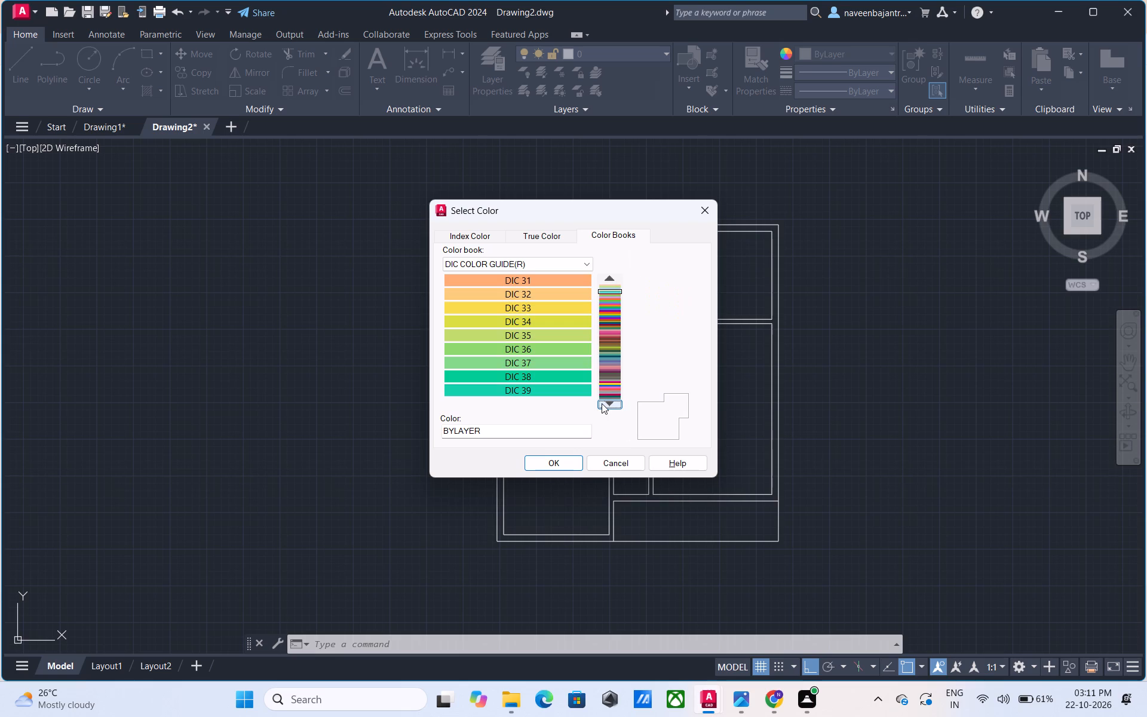
left_click(602, 403)
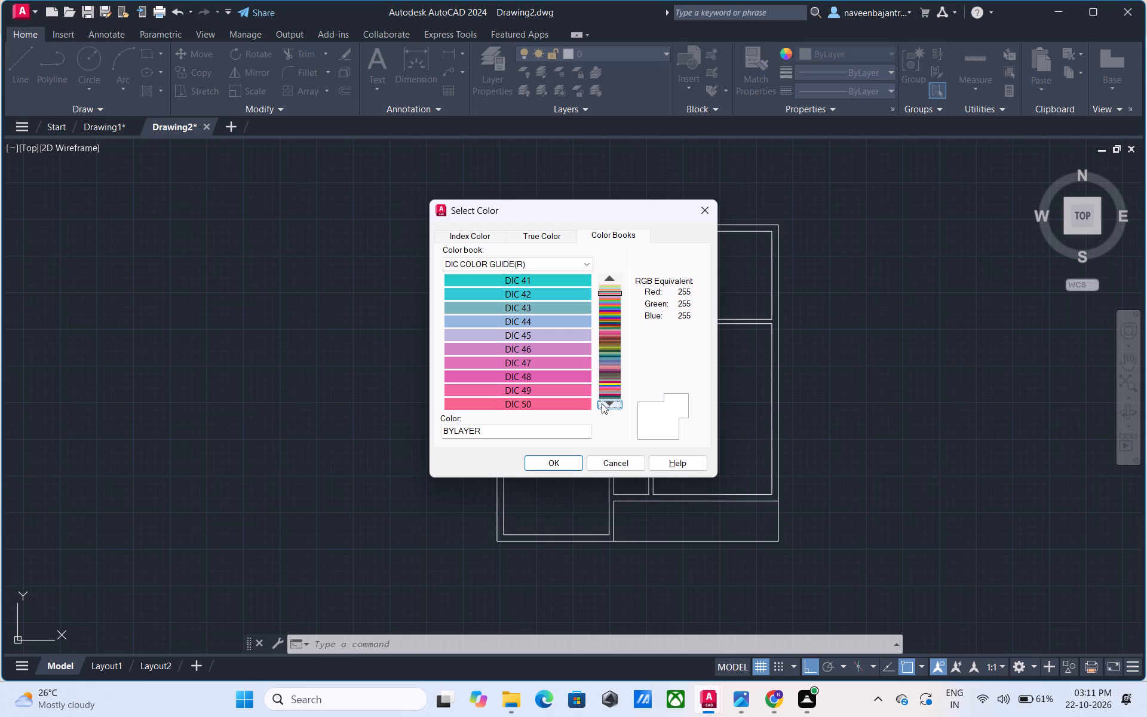
left_click(602, 403)
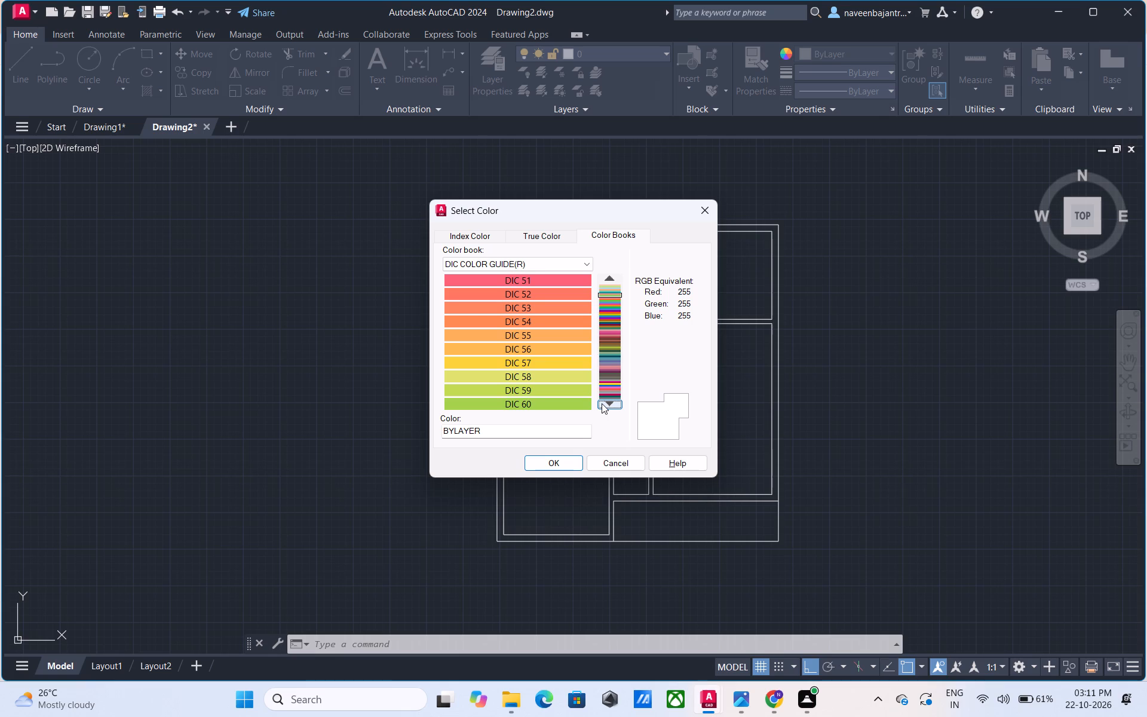
left_click(602, 403)
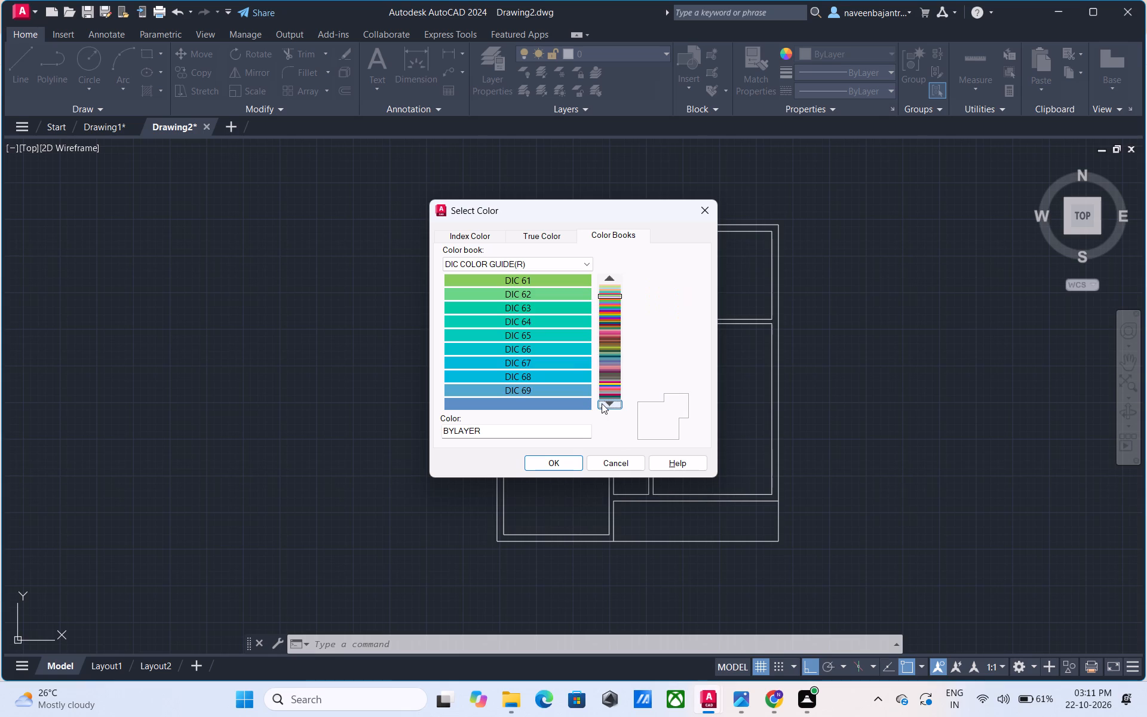
left_click(602, 403)
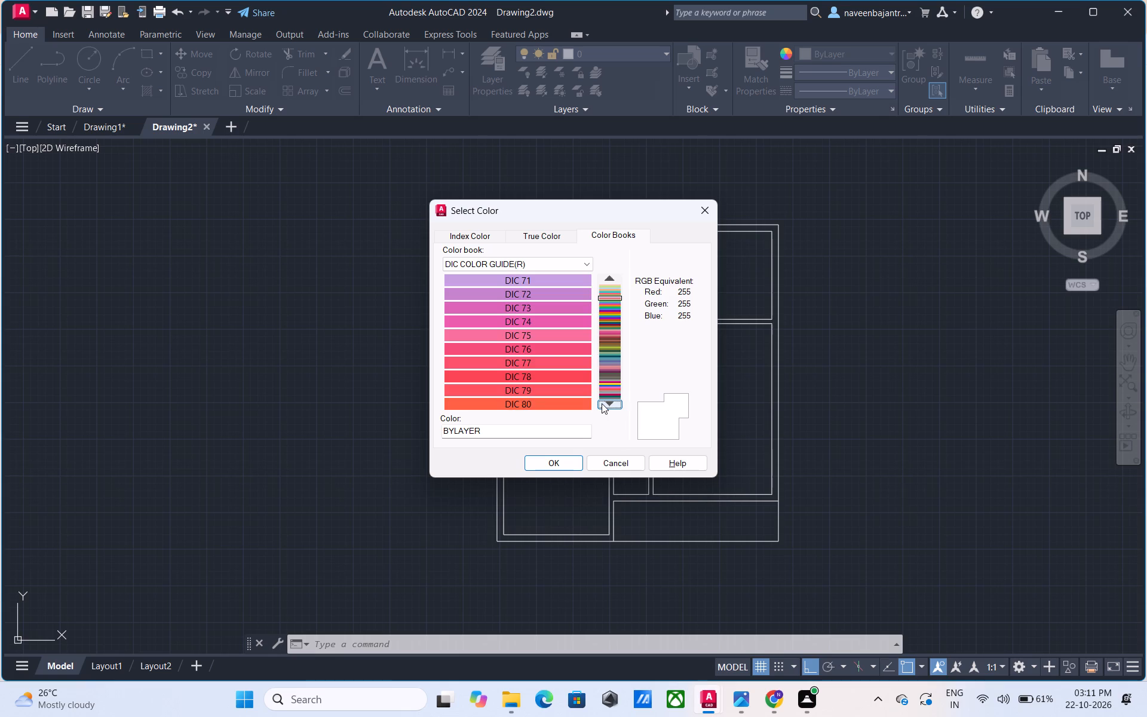
left_click(602, 403)
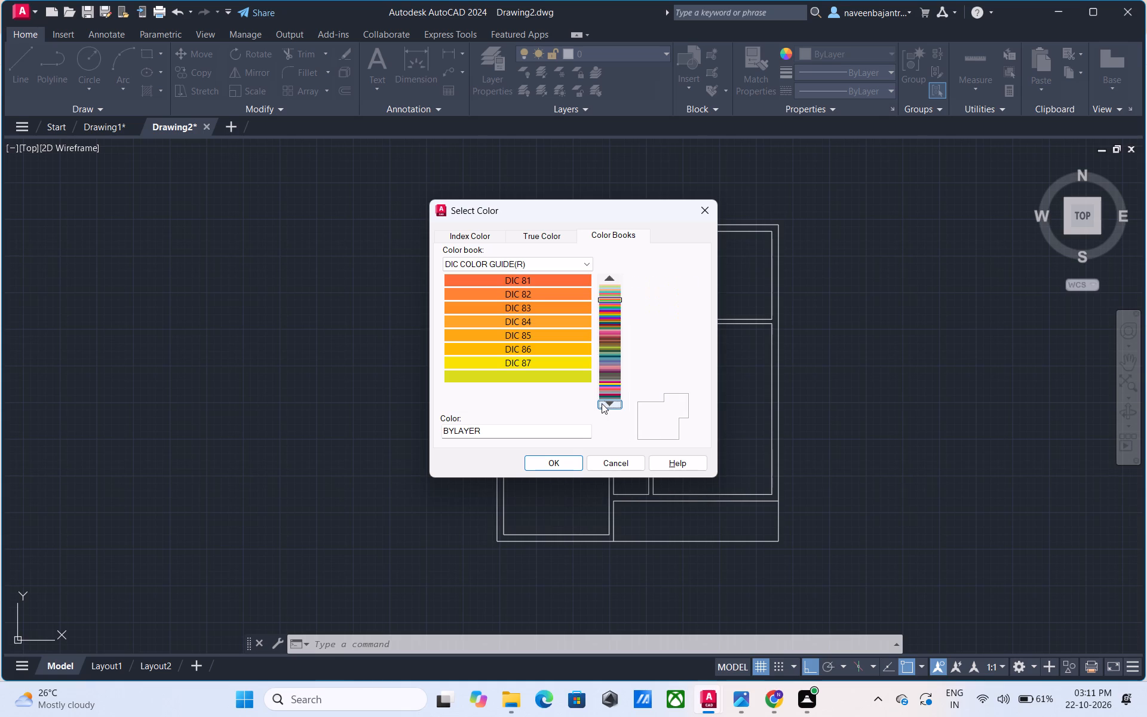
left_click(602, 403)
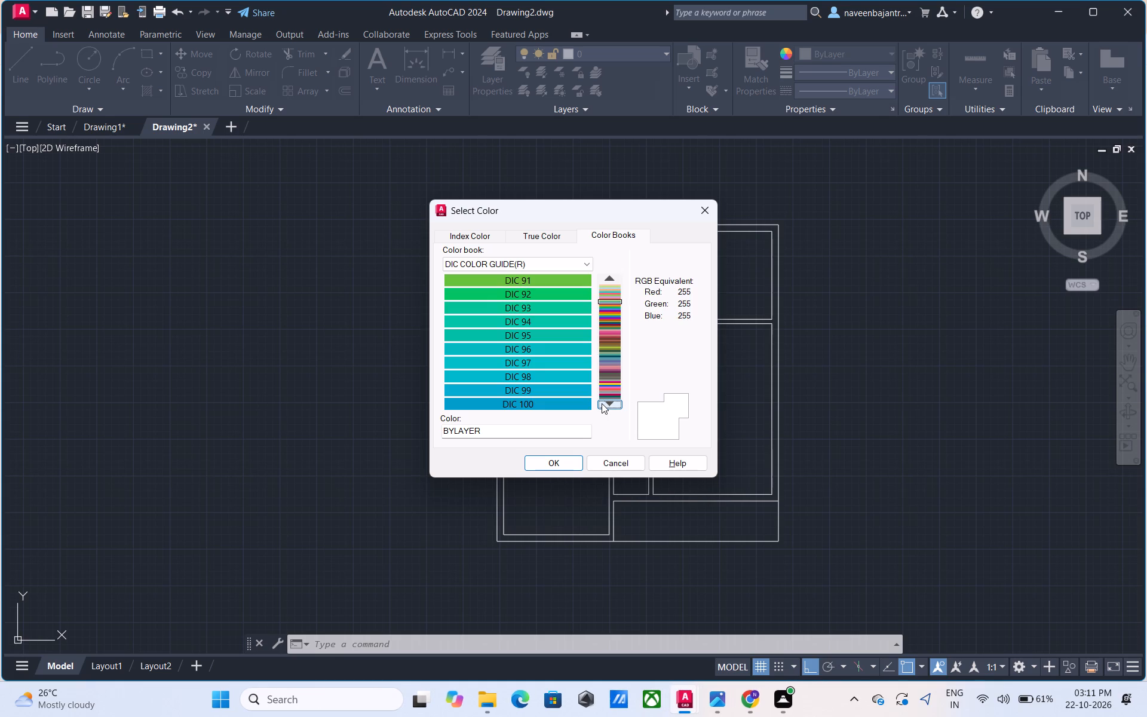
left_click(602, 403)
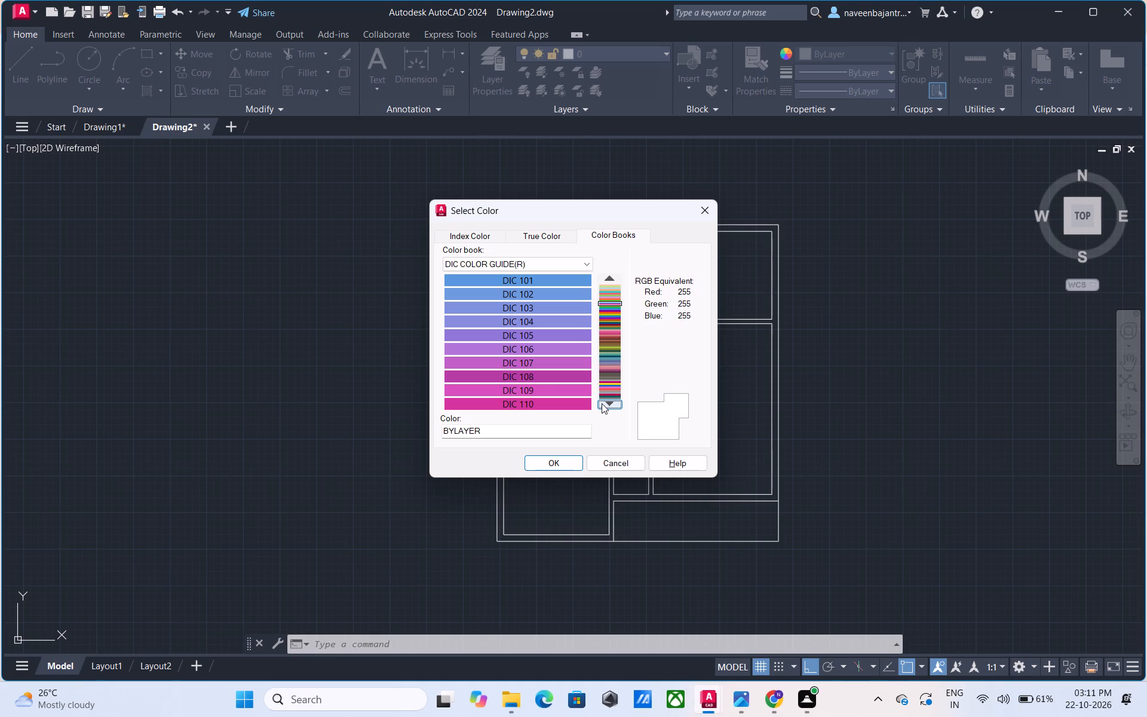
left_click(602, 403)
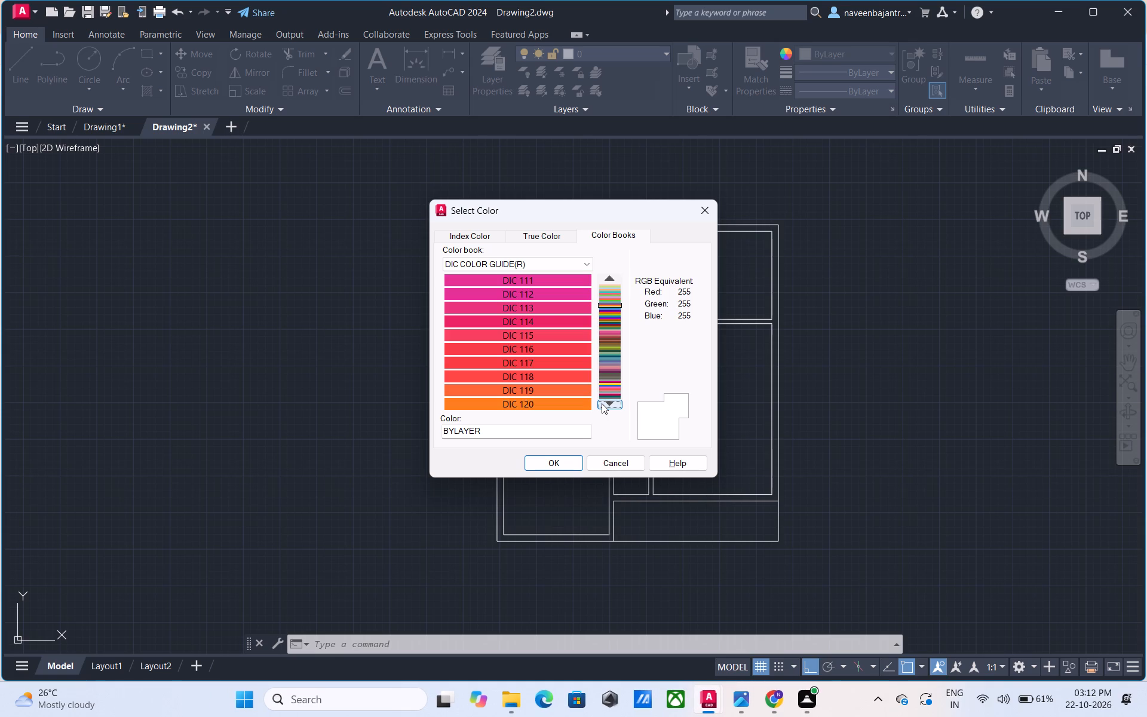
left_click(602, 403)
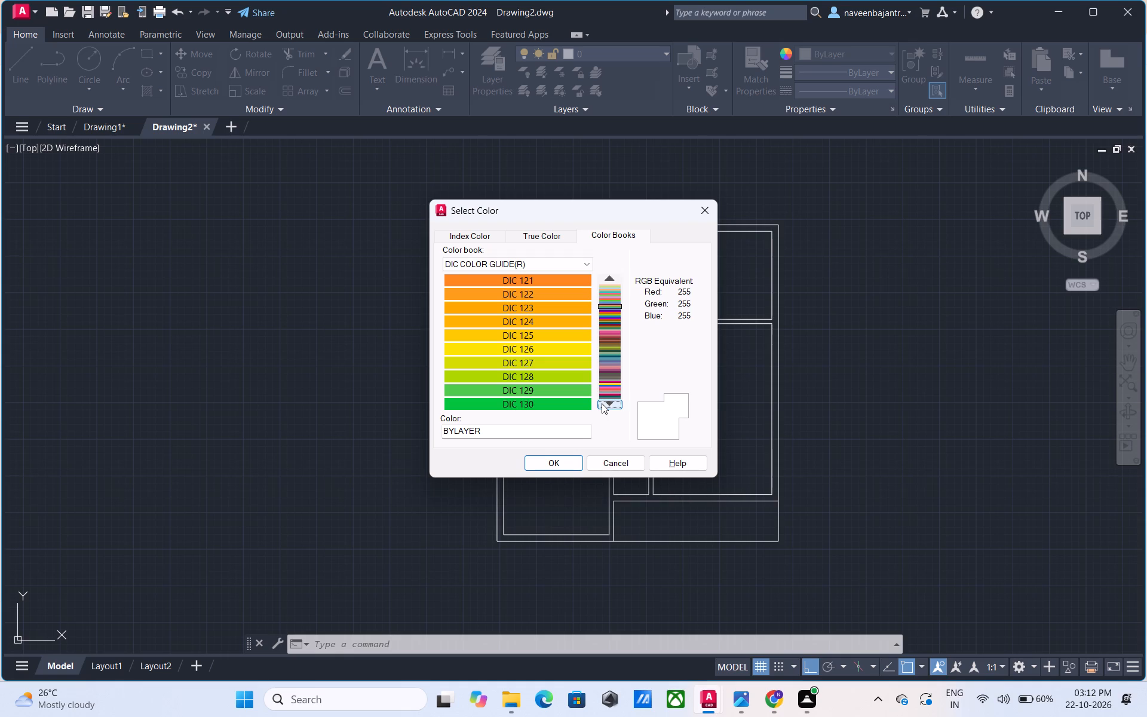
left_click(602, 403)
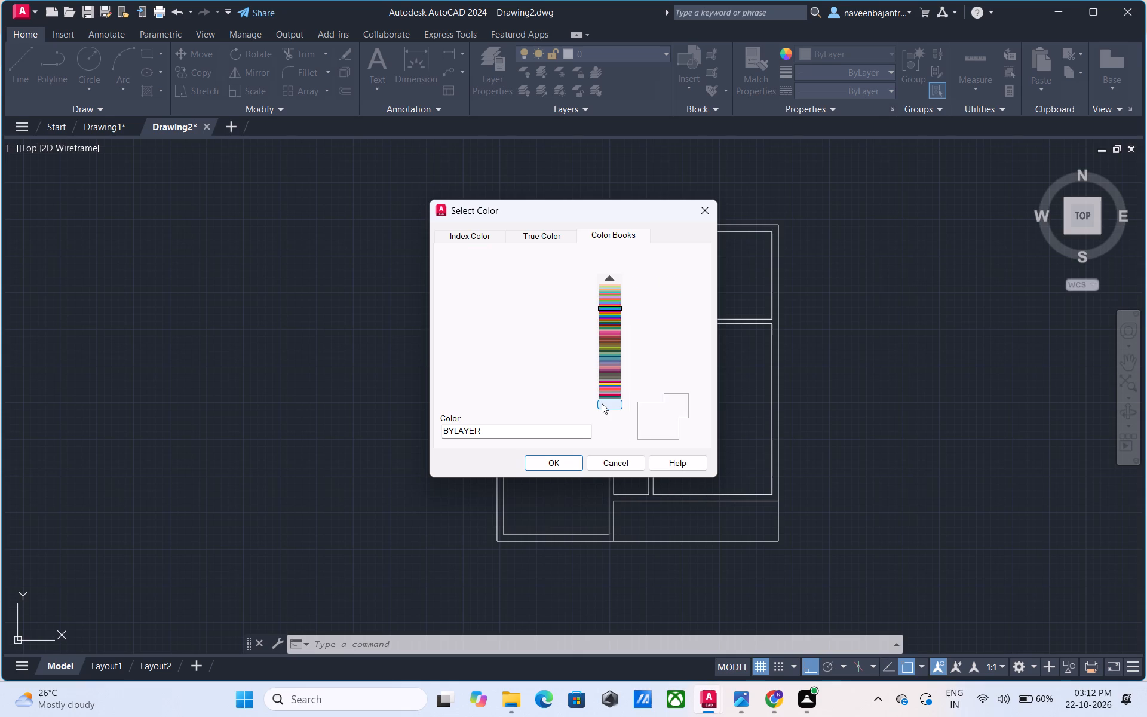
left_click(602, 403)
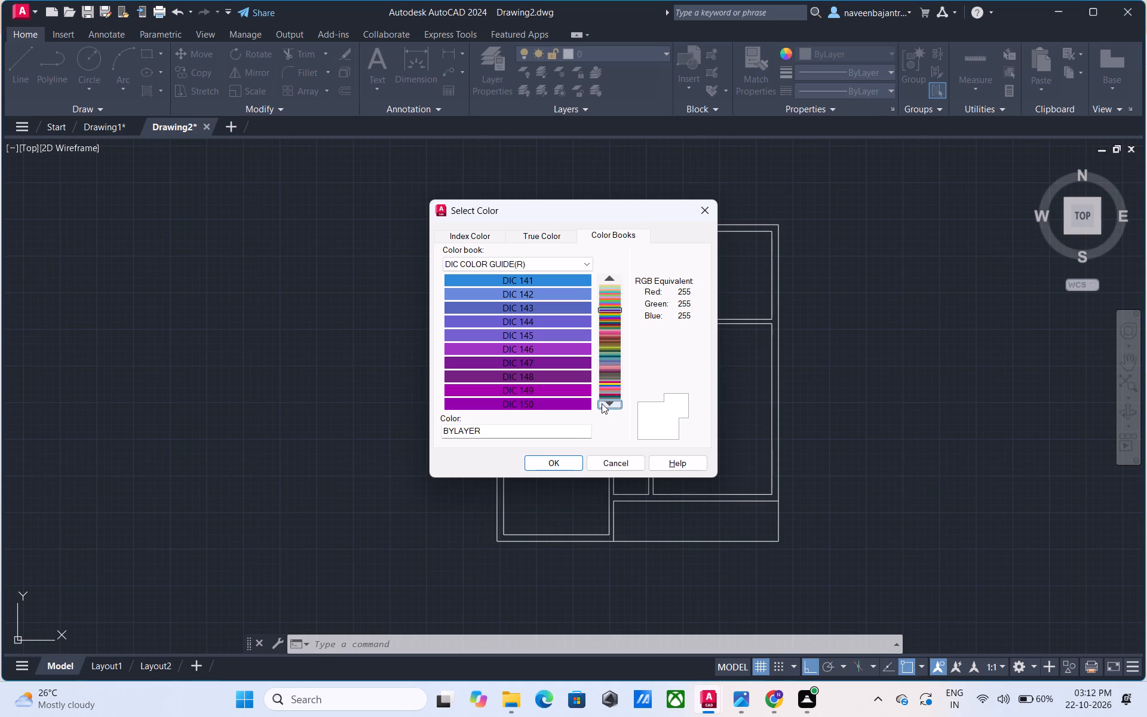
left_click(602, 403)
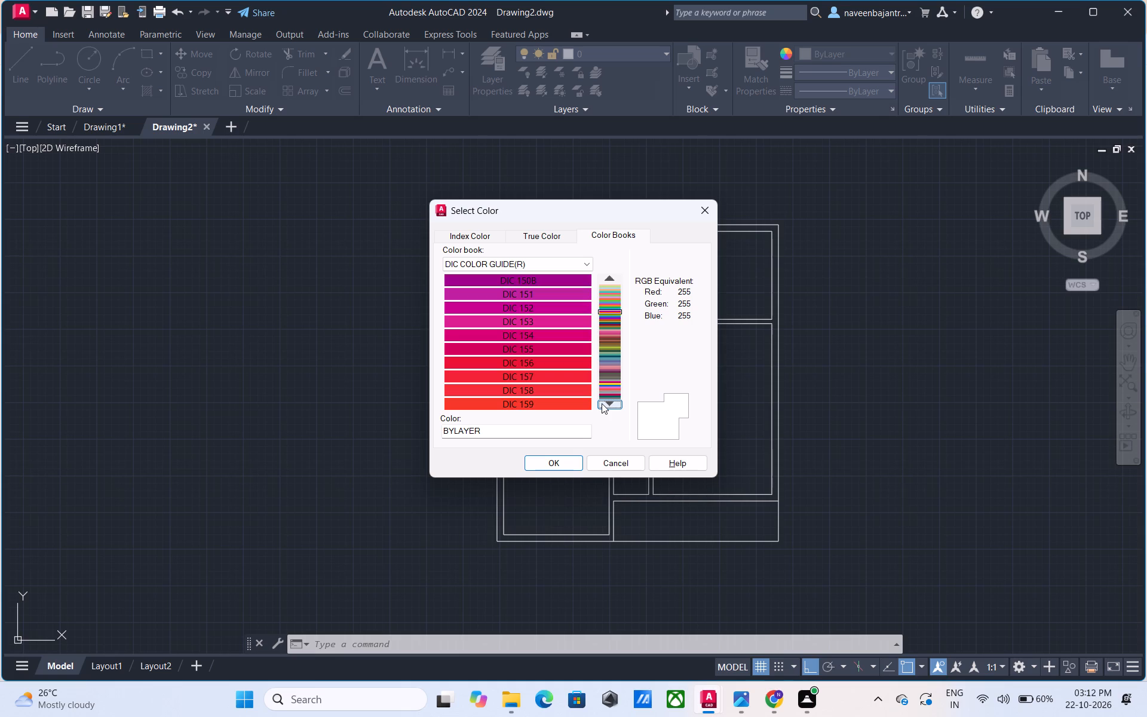
left_click(602, 403)
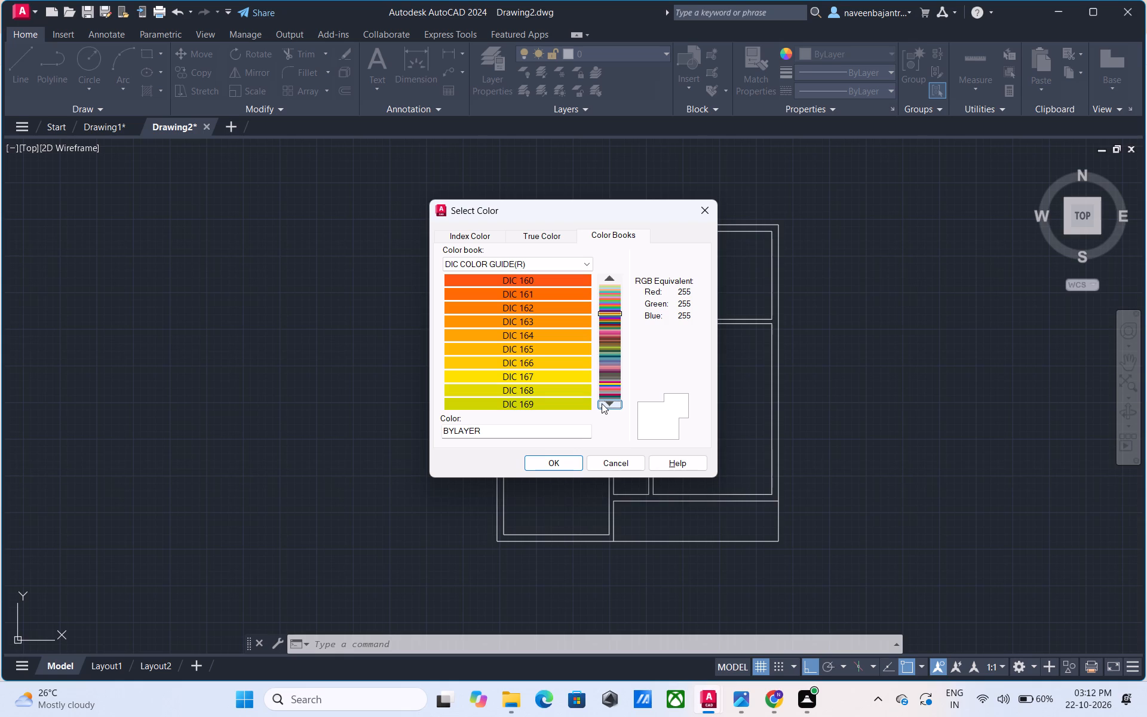
left_click(602, 403)
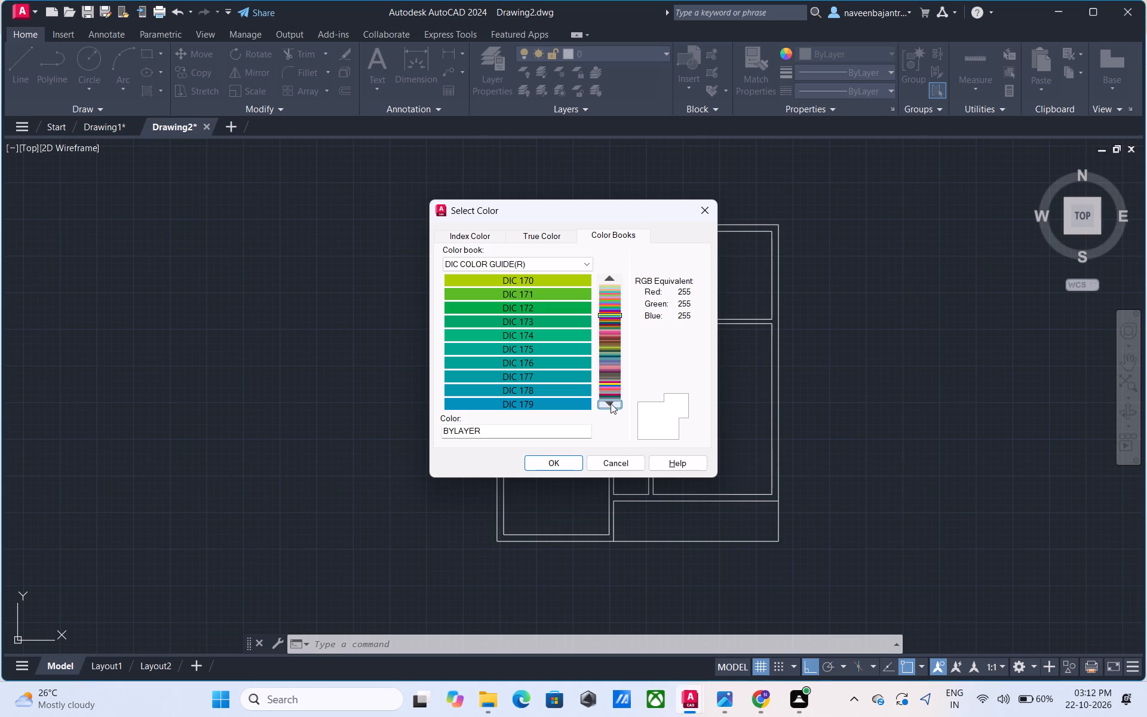
left_click(611, 403)
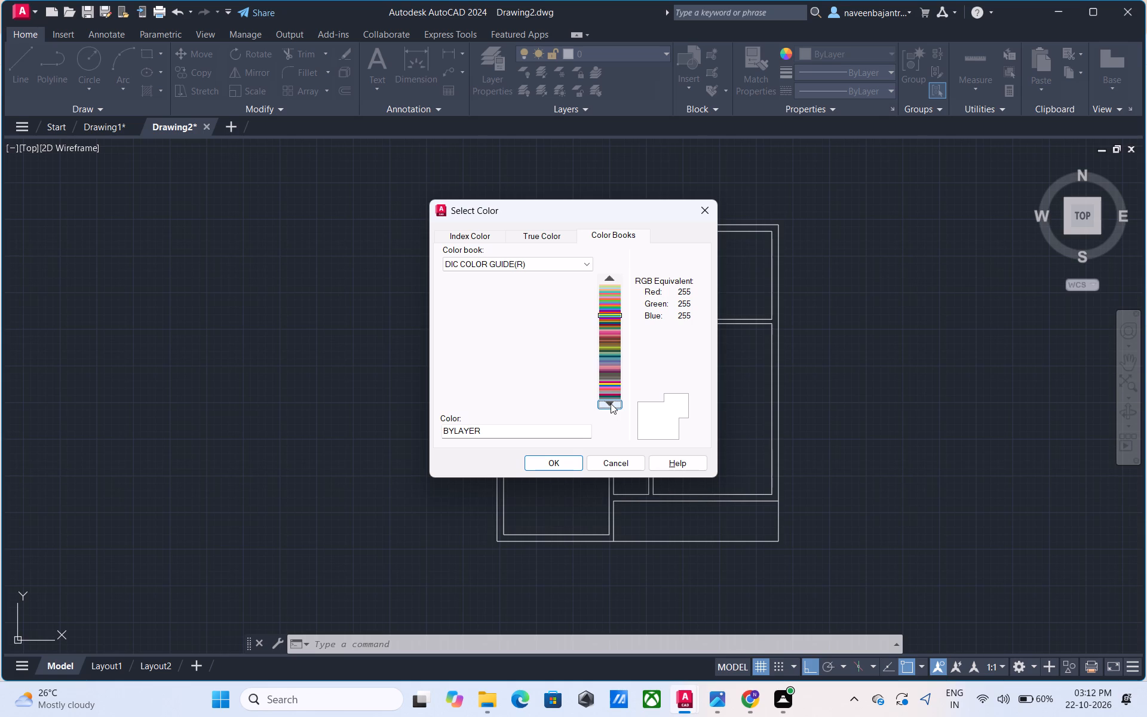
left_click(611, 403)
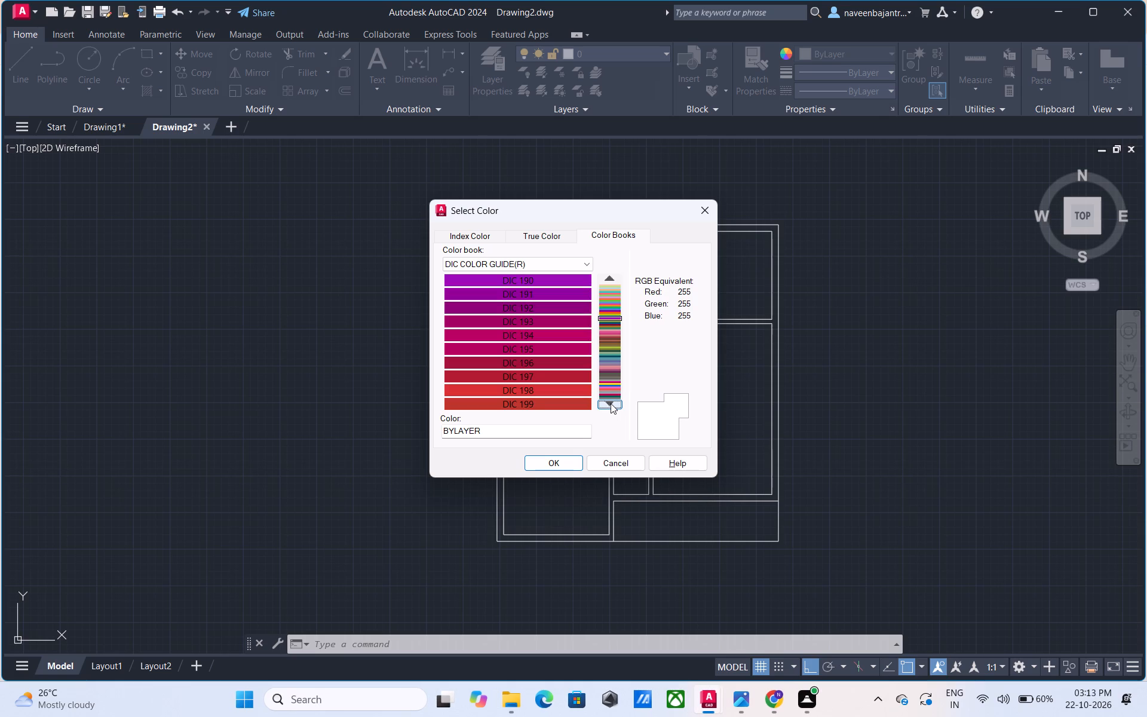
left_click(611, 403)
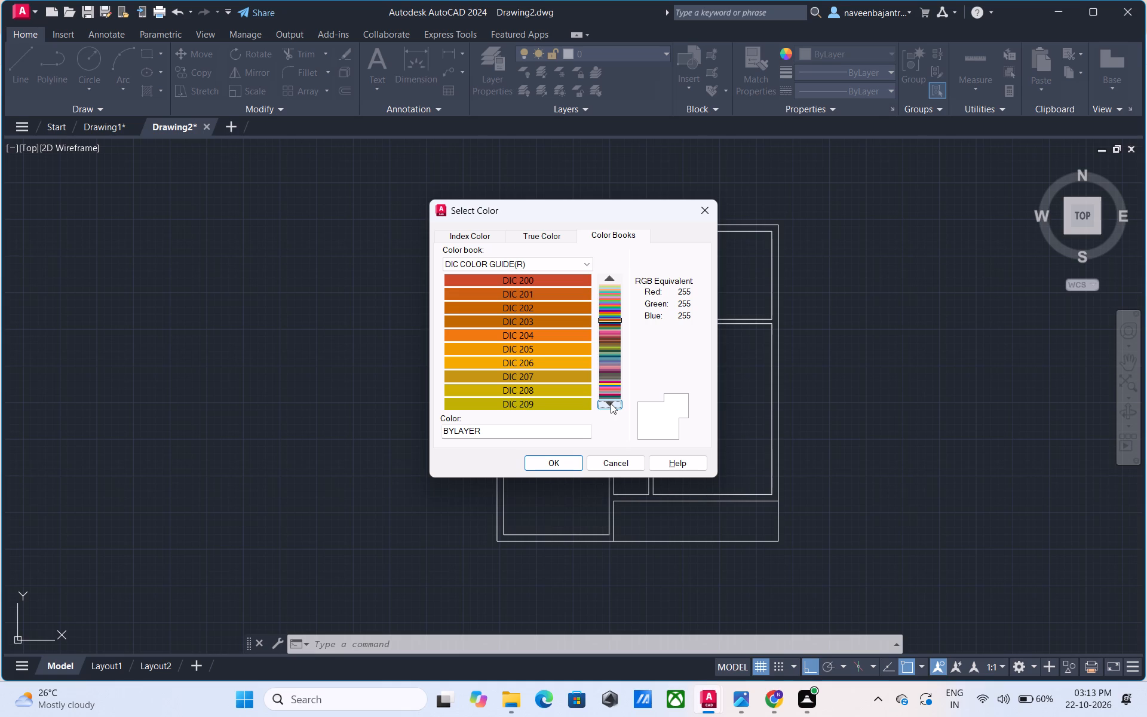
left_click(611, 403)
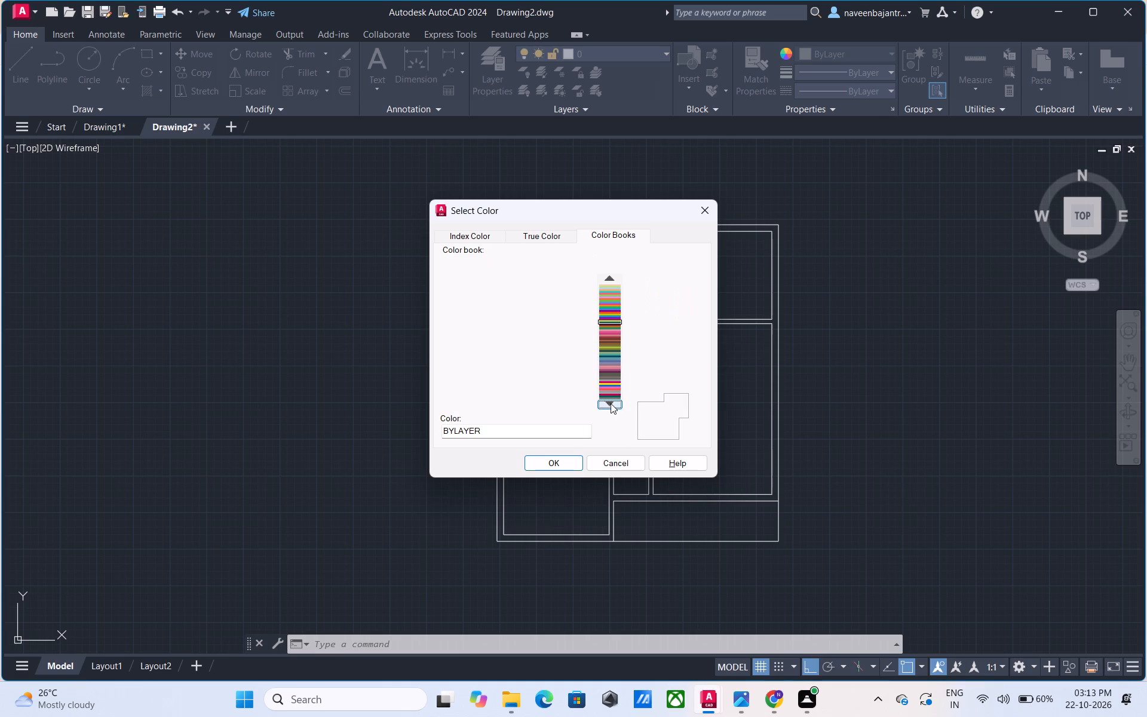
left_click(611, 403)
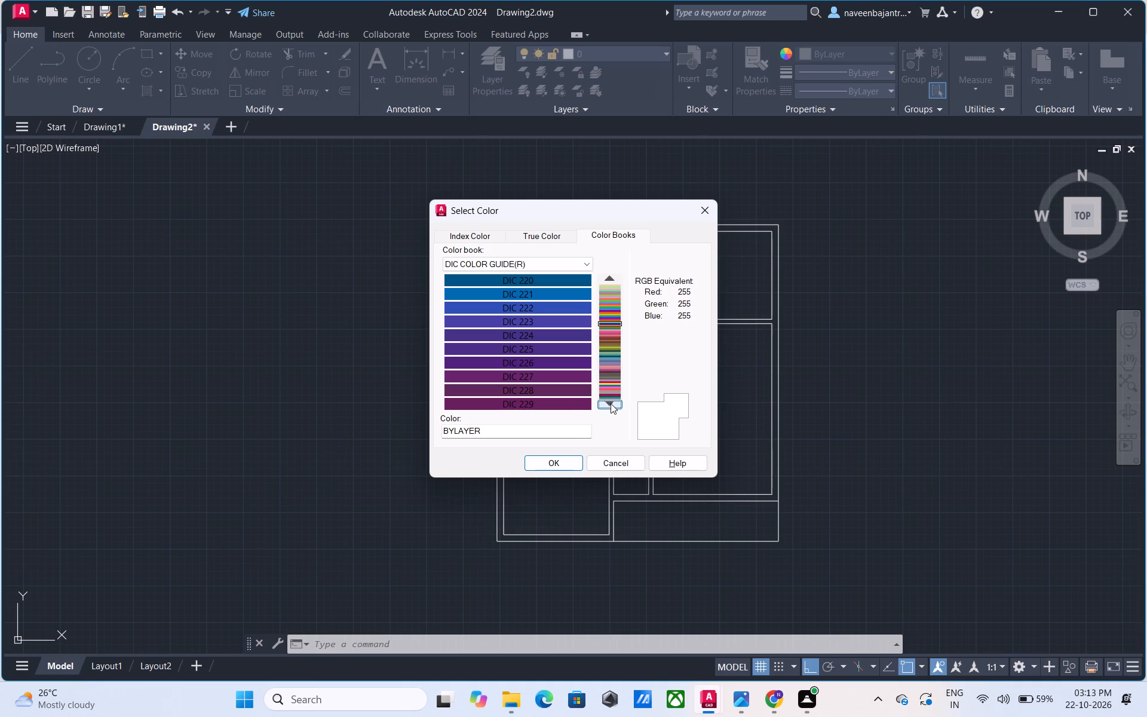
left_click(611, 403)
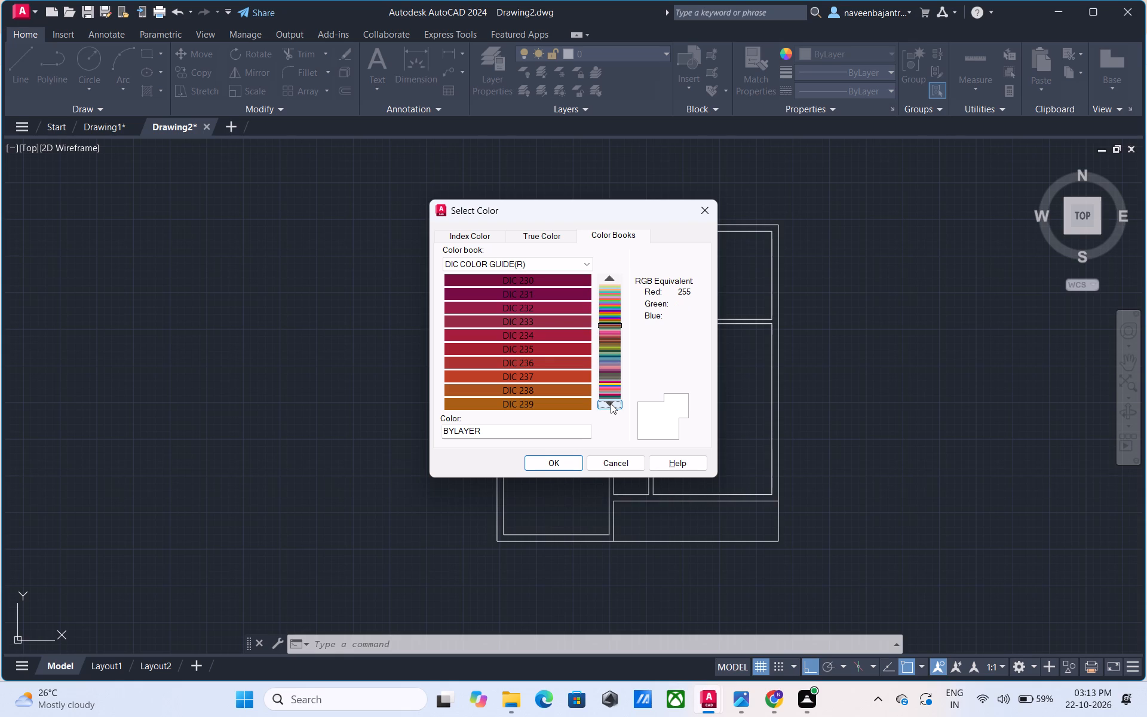
left_click(611, 403)
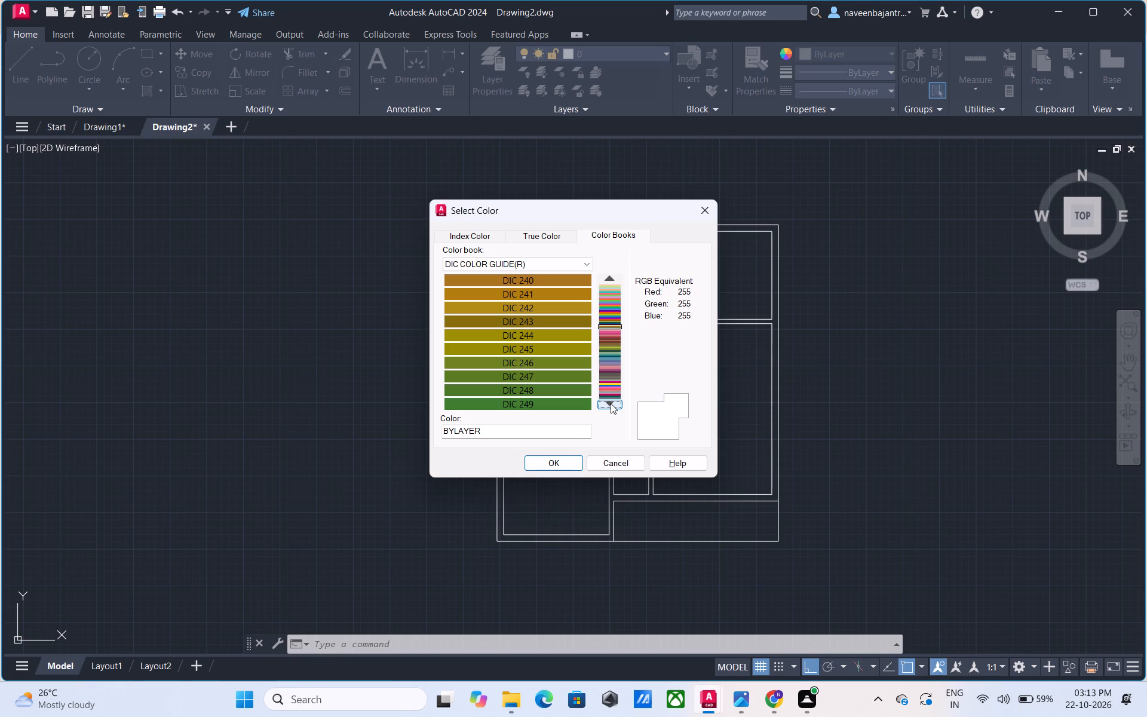
left_click(611, 403)
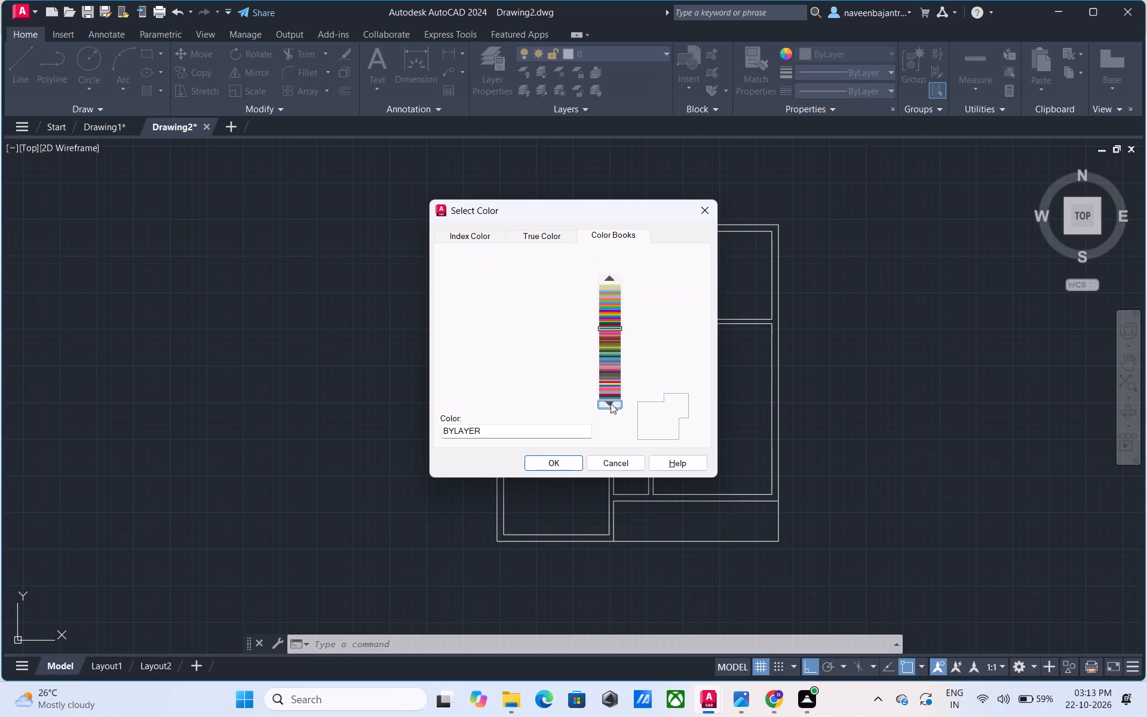
left_click(611, 403)
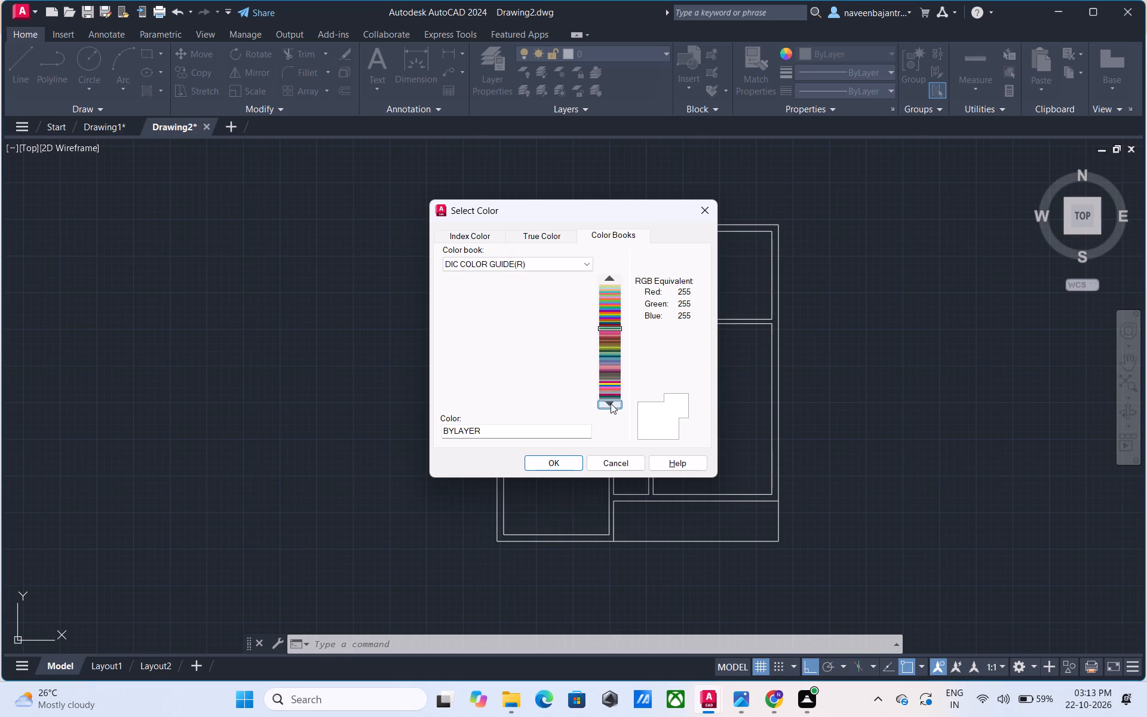
left_click(611, 403)
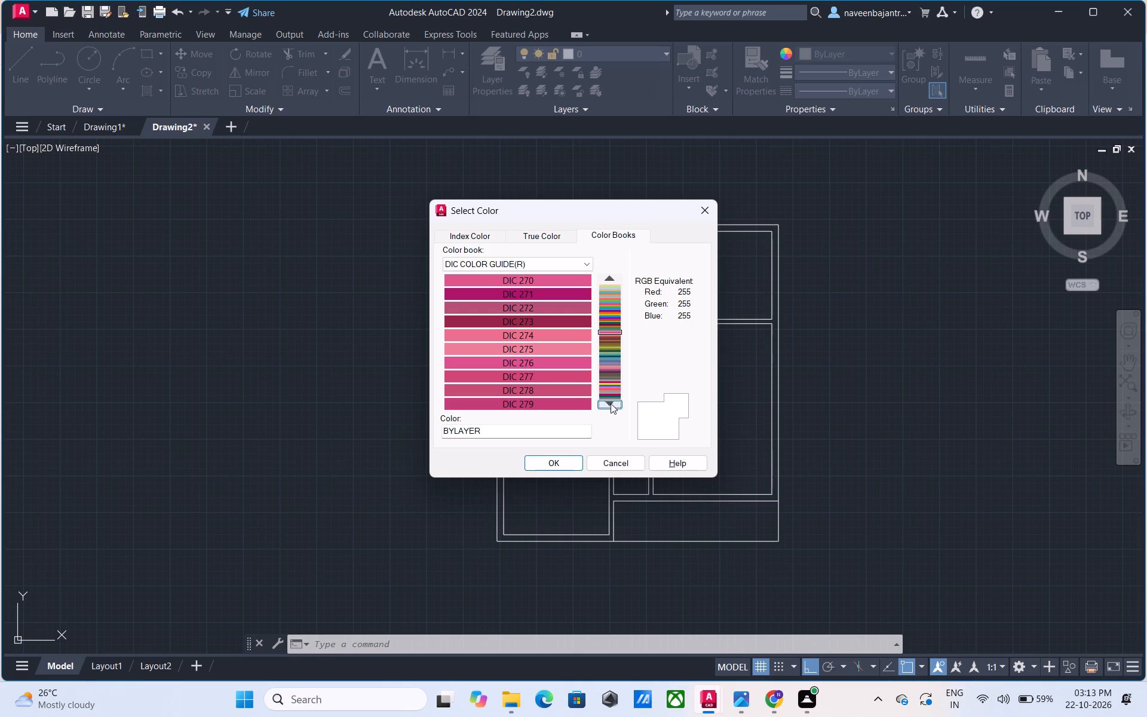
left_click(611, 403)
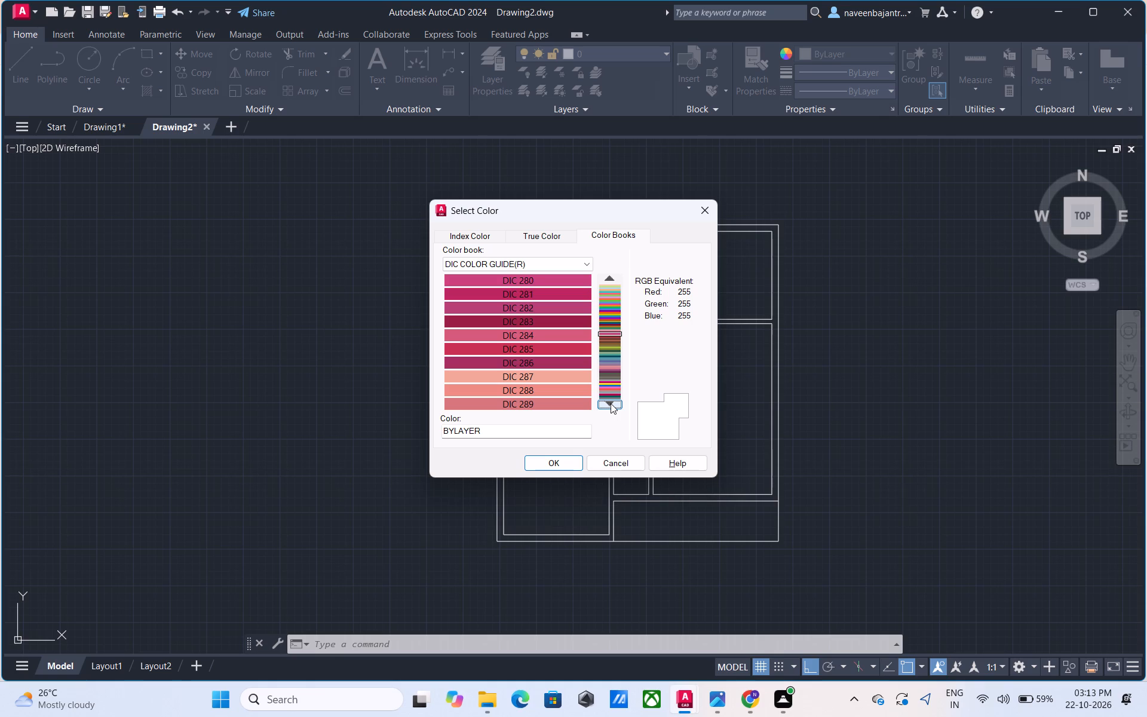
left_click(611, 403)
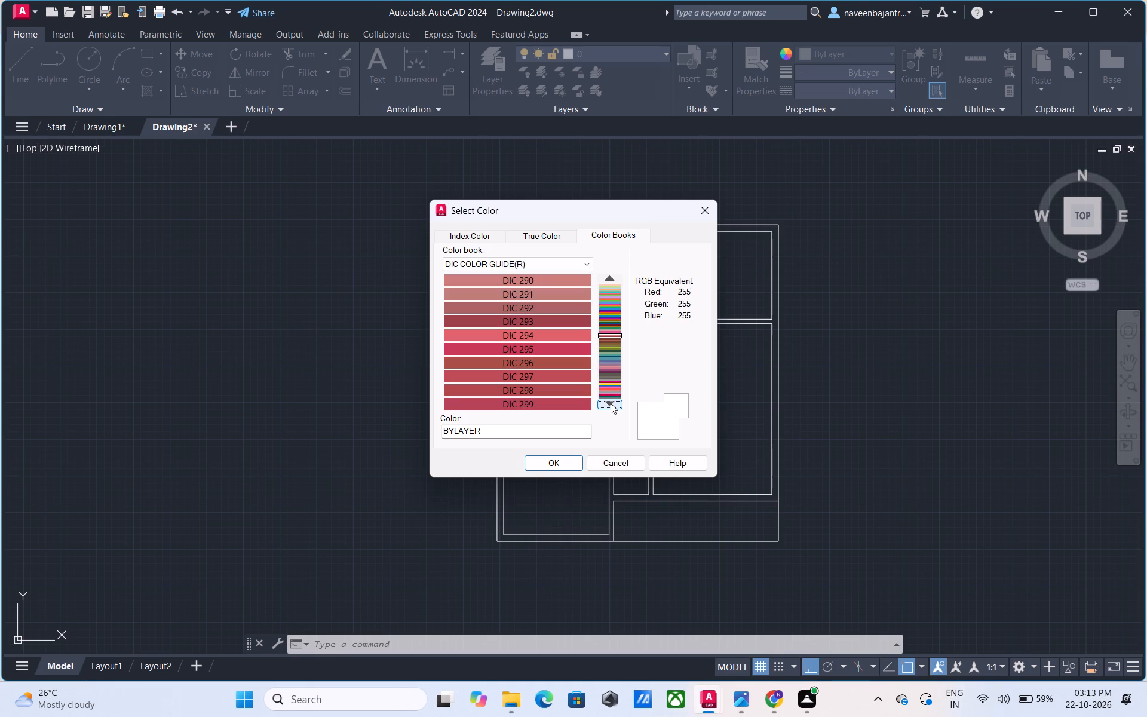
left_click(611, 403)
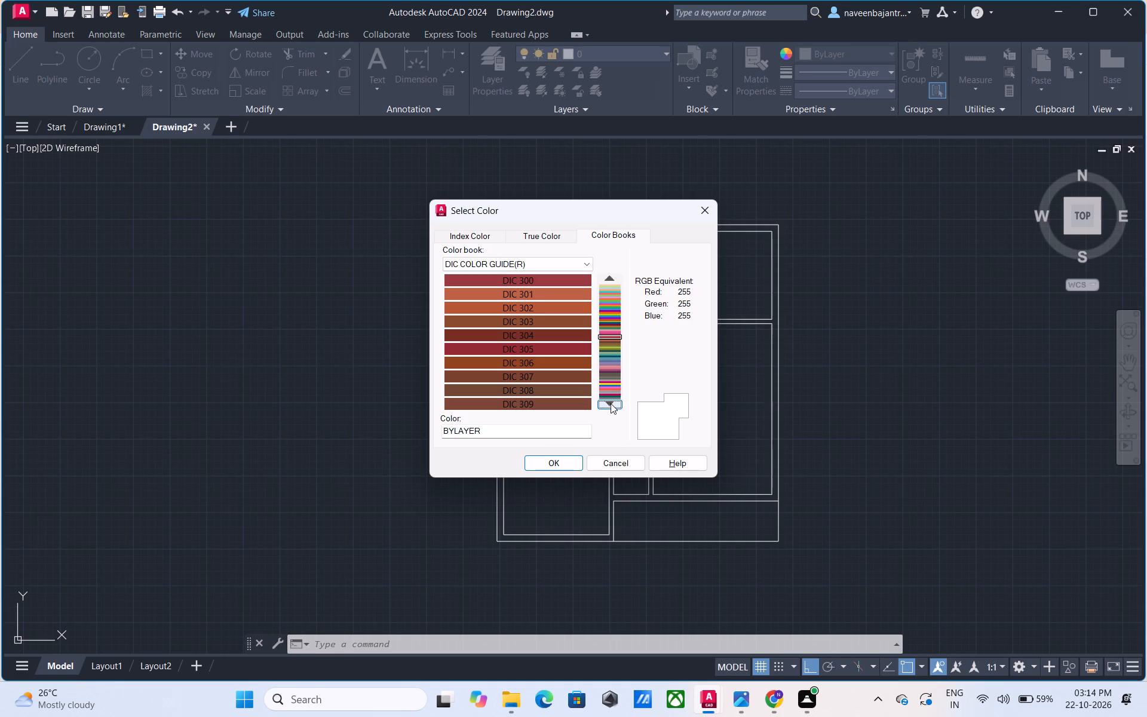
left_click(611, 403)
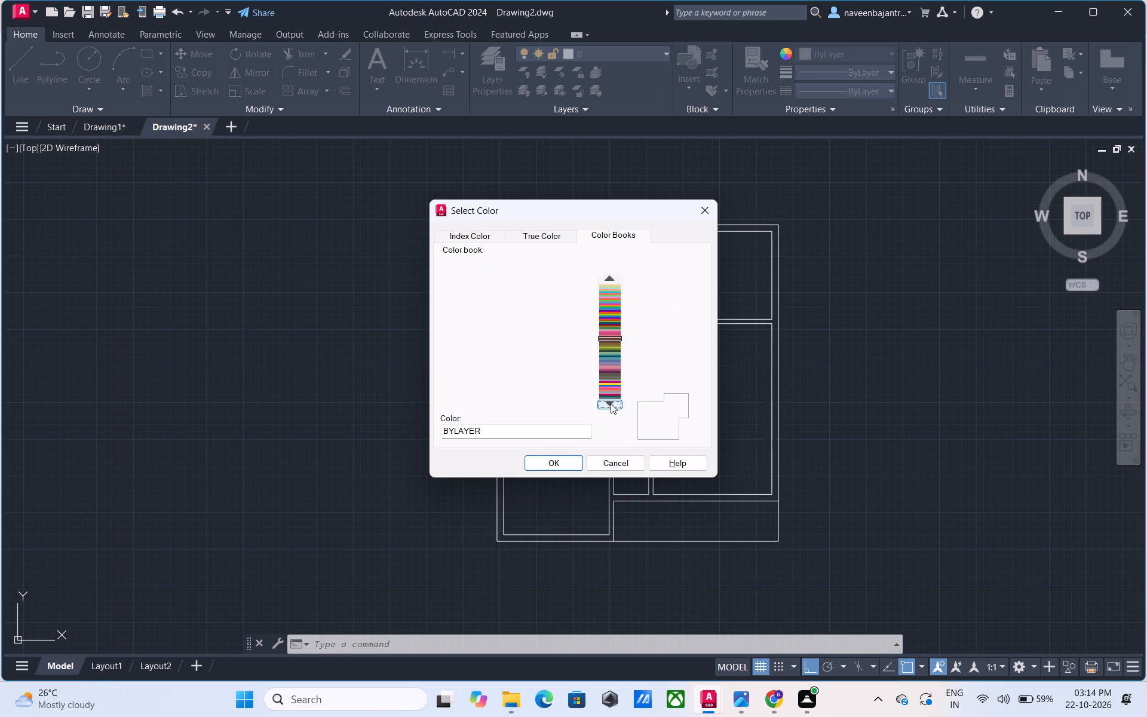
Continue examining the DIC COLOR GUIDE(R) swatches from DIC 320 through the DIC 510s.
left_click(611, 403)
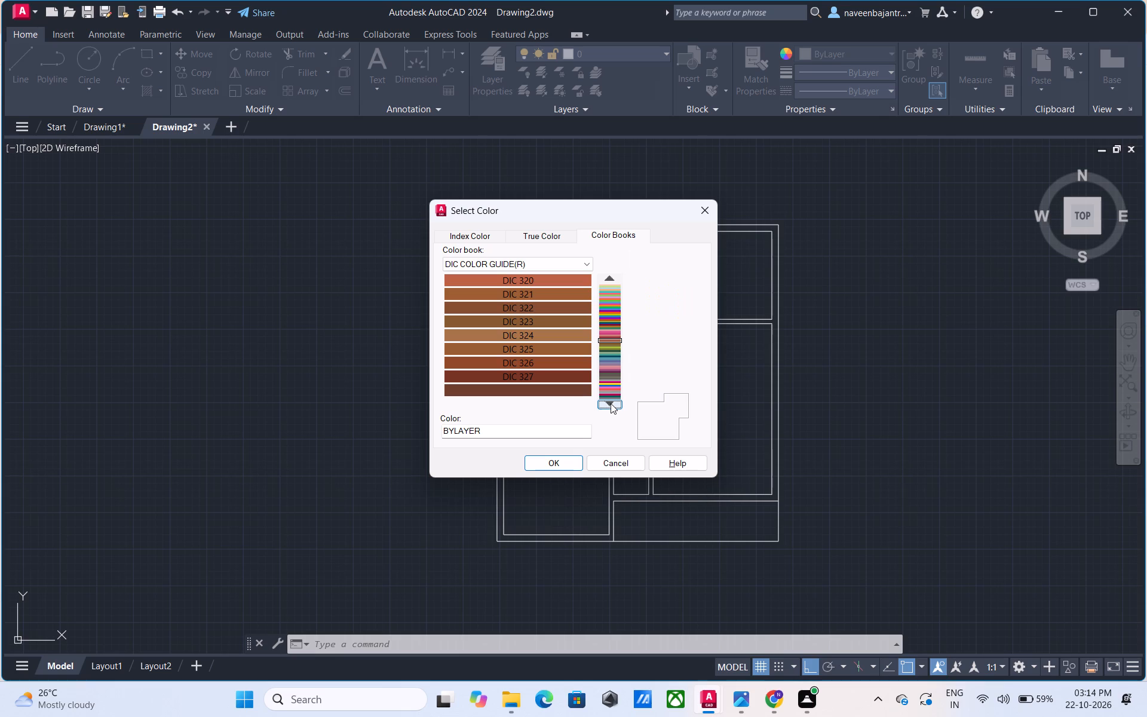
left_click(611, 403)
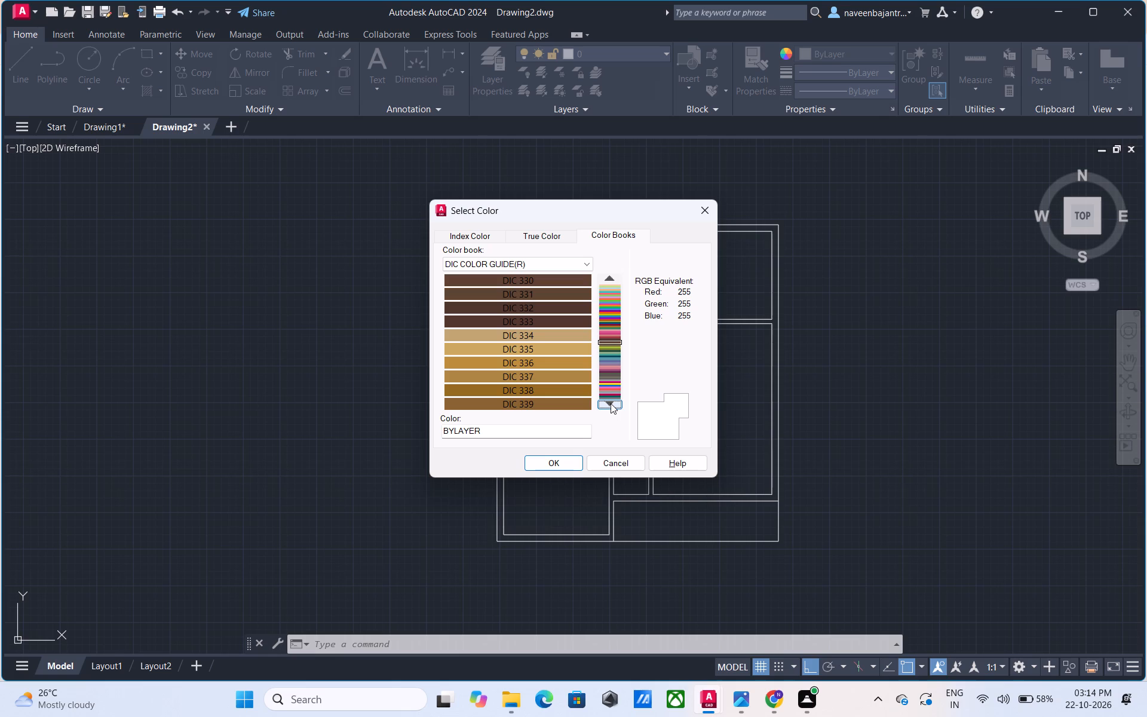
left_click(611, 403)
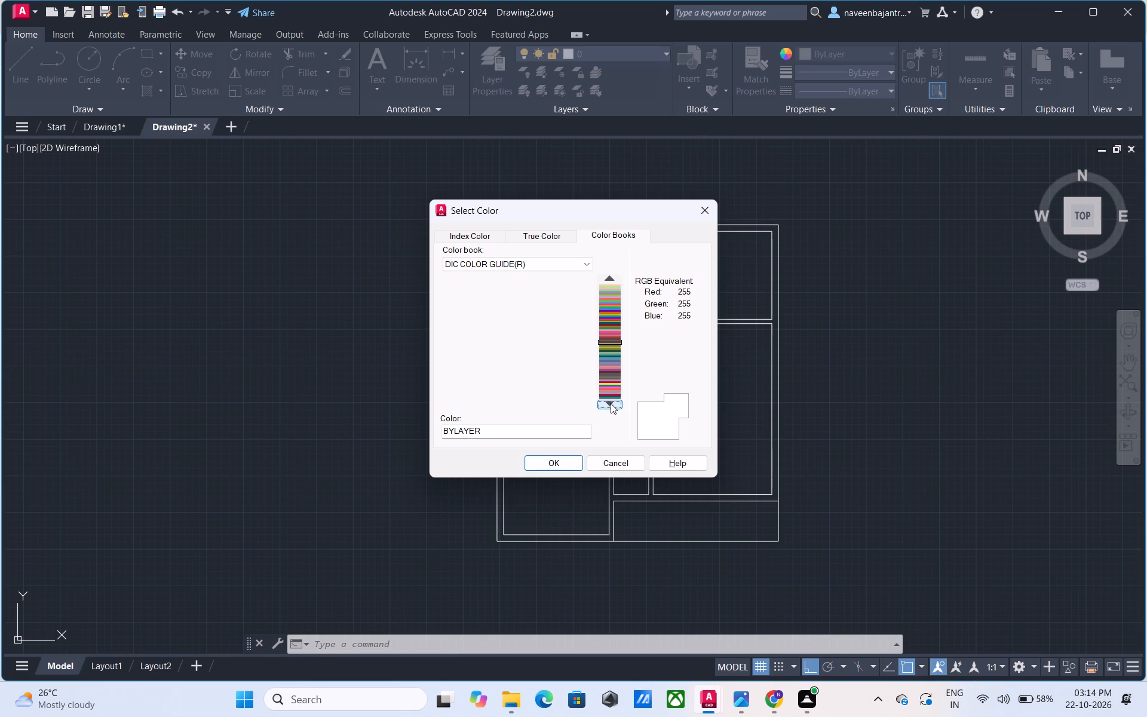
left_click(611, 403)
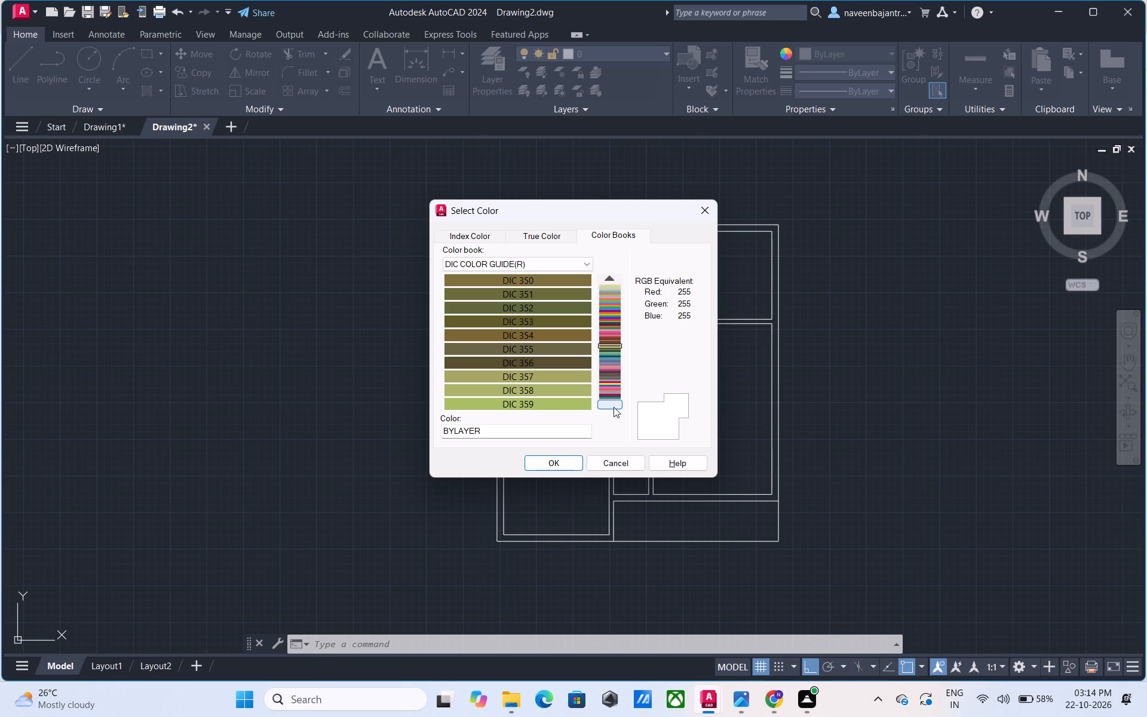
left_click(614, 406)
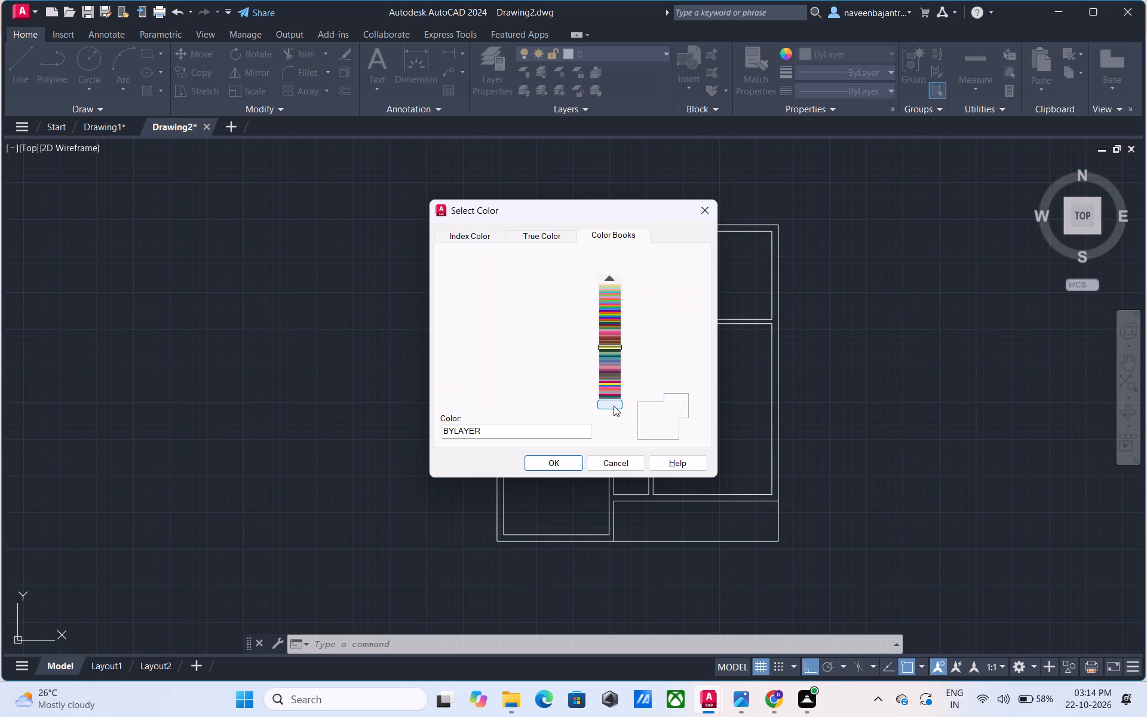
left_click(614, 406)
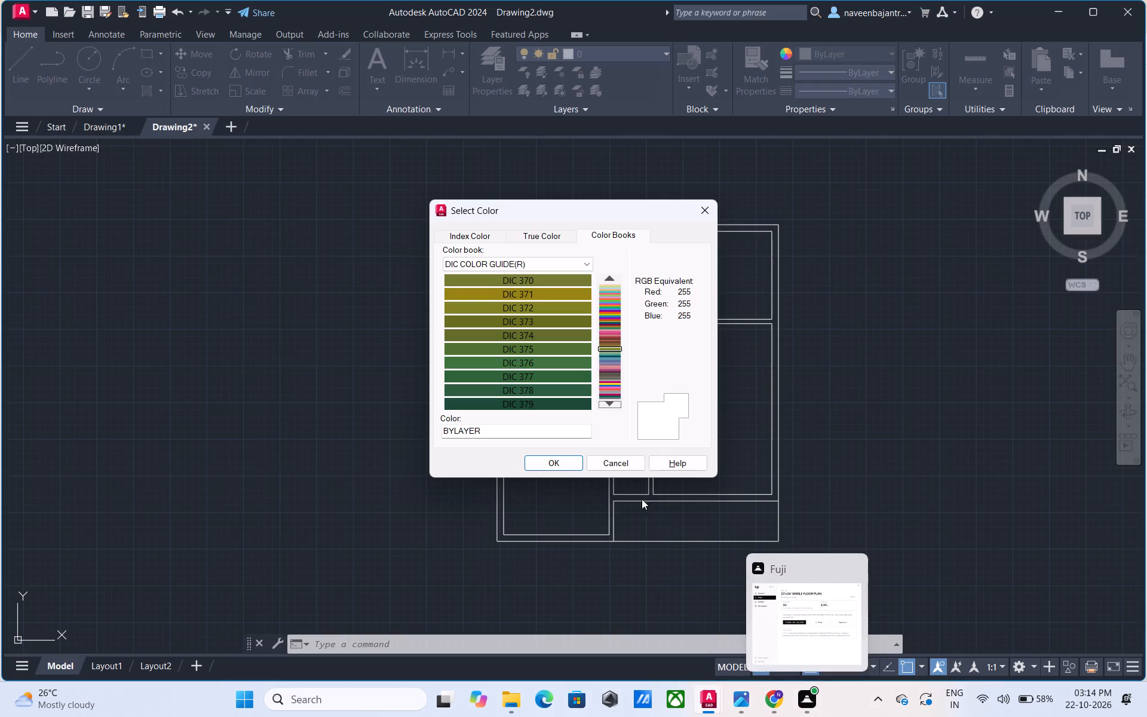
left_click(611, 402)
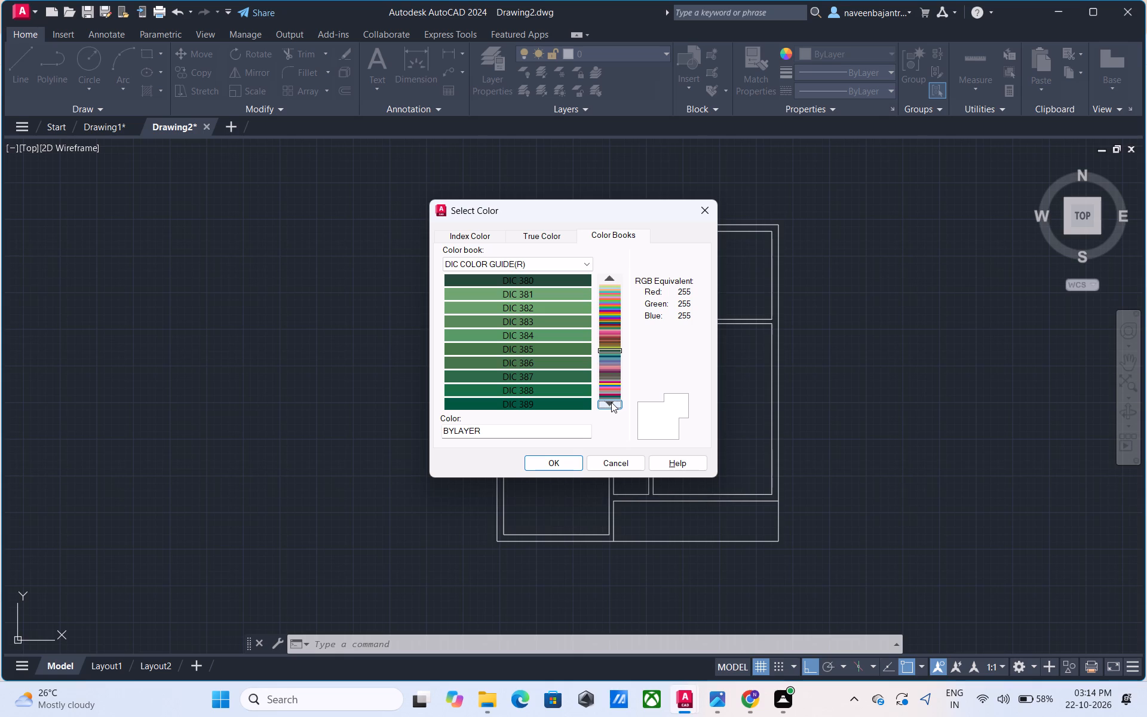
left_click(611, 402)
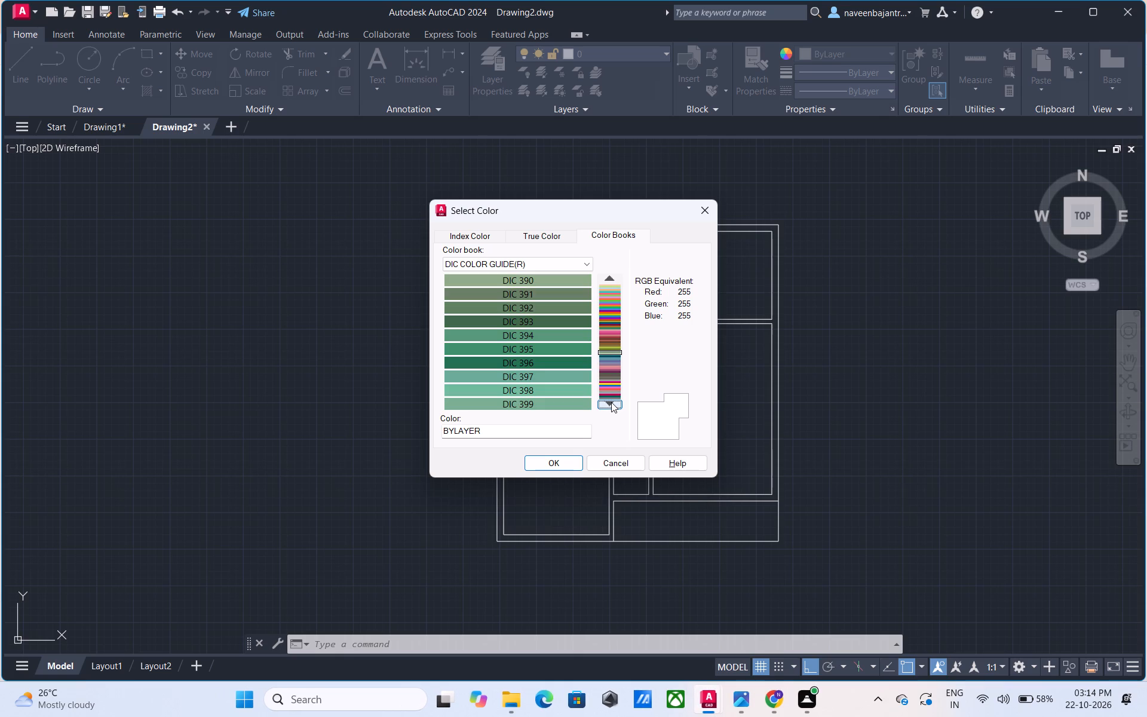
left_click(611, 402)
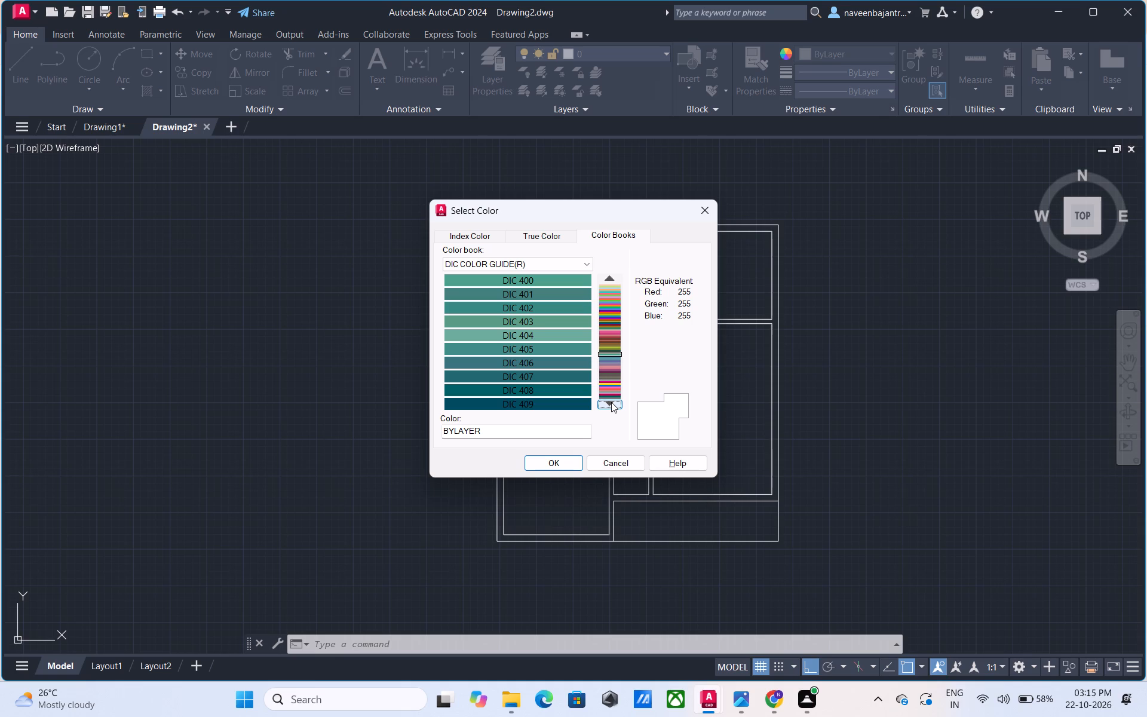
left_click(611, 402)
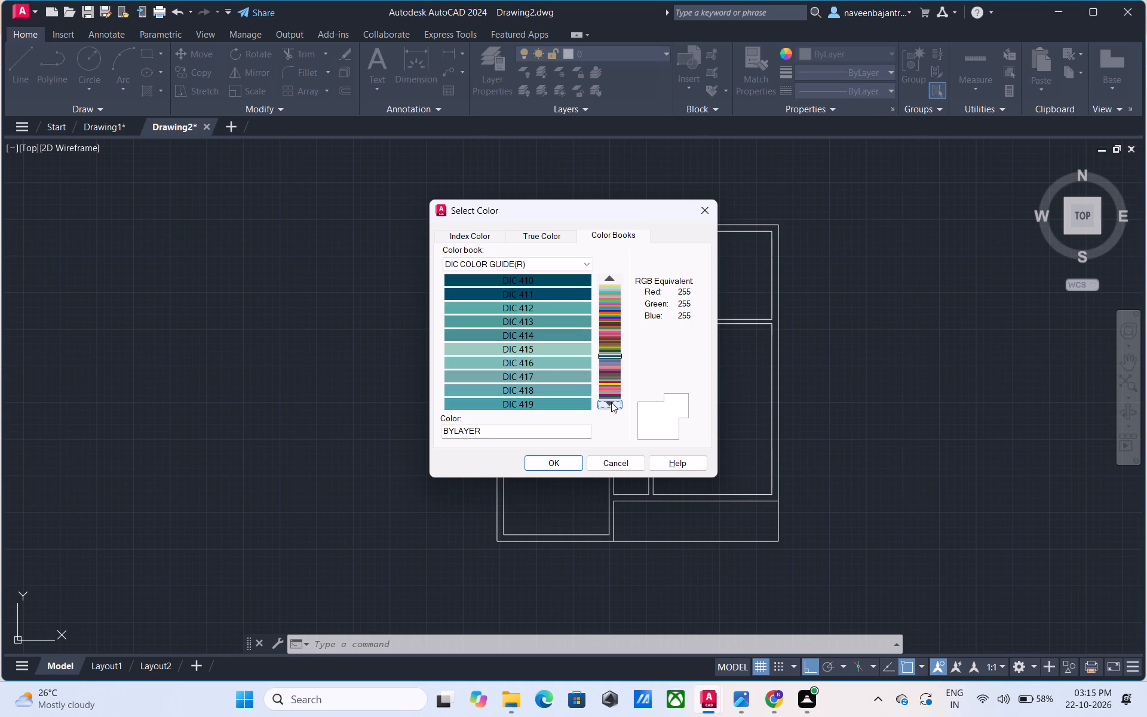
left_click(611, 402)
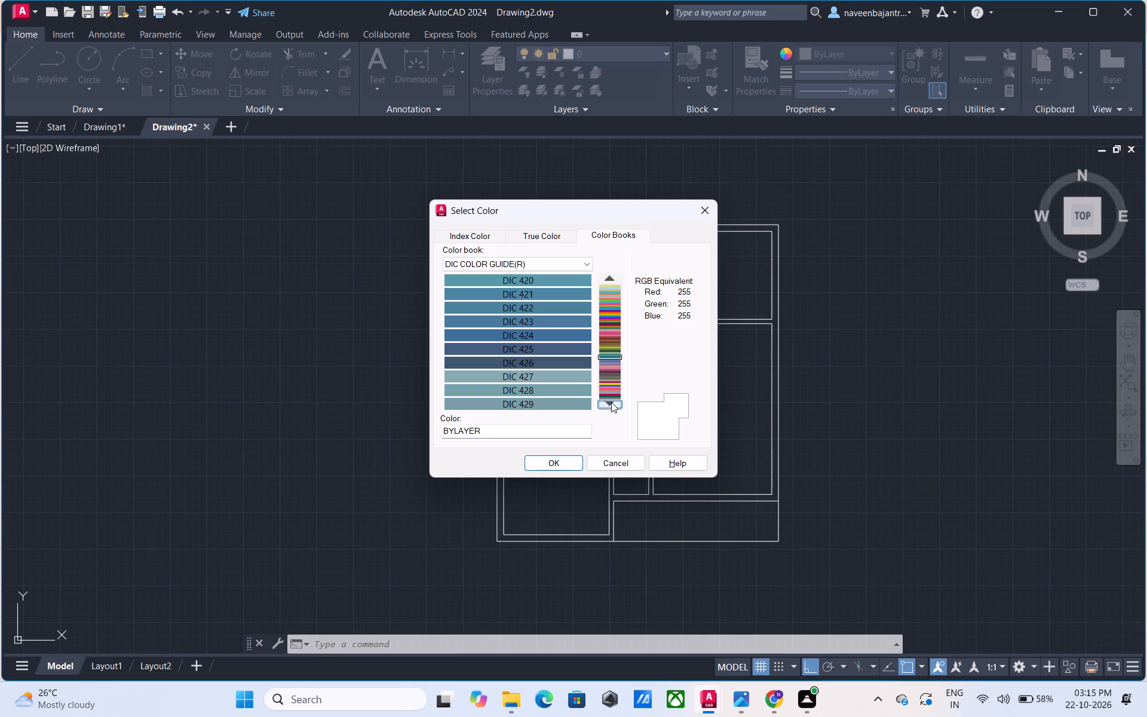
left_click(611, 402)
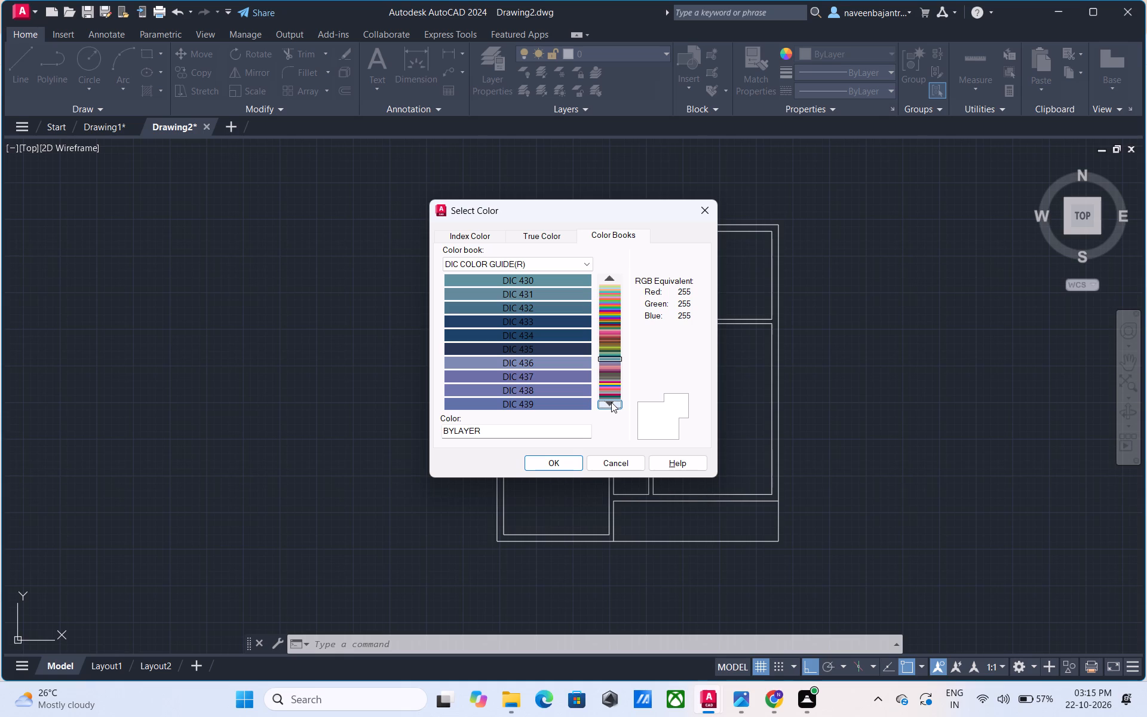
left_click(611, 402)
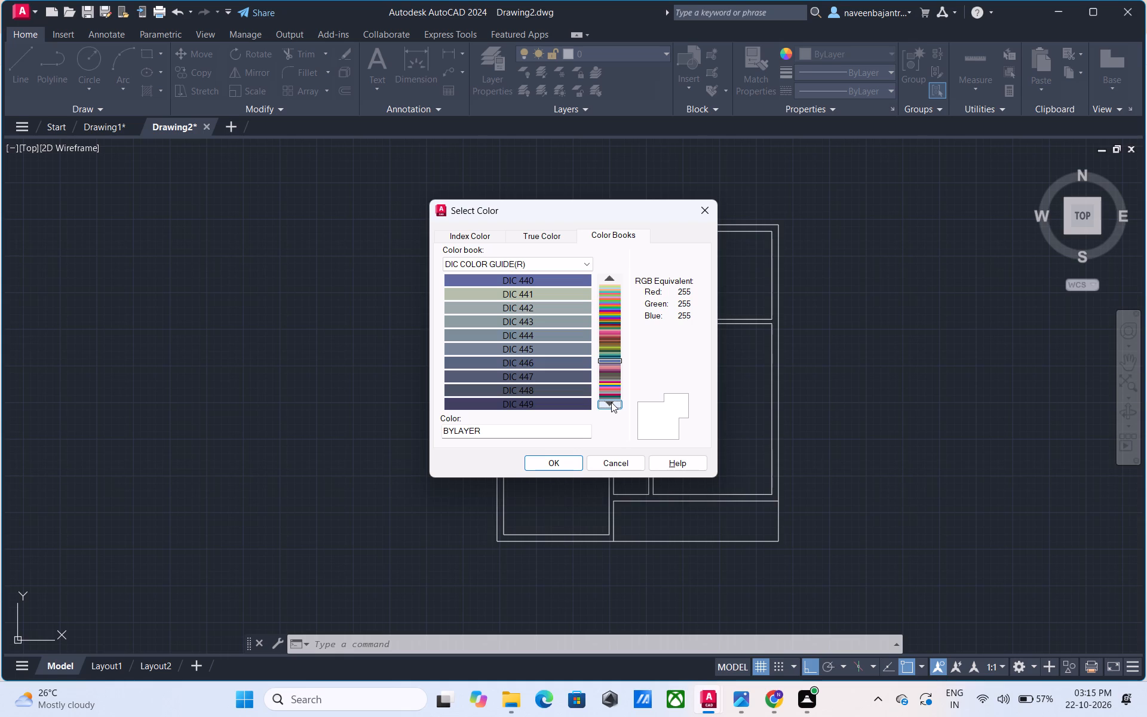
left_click(611, 402)
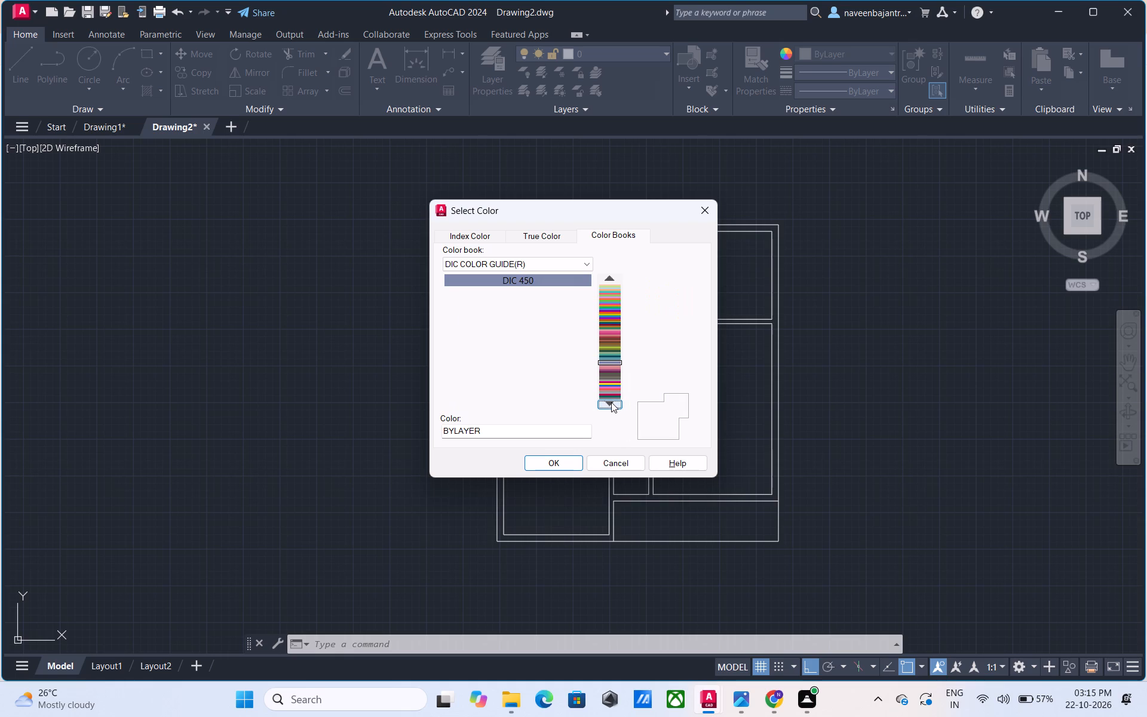
left_click(611, 402)
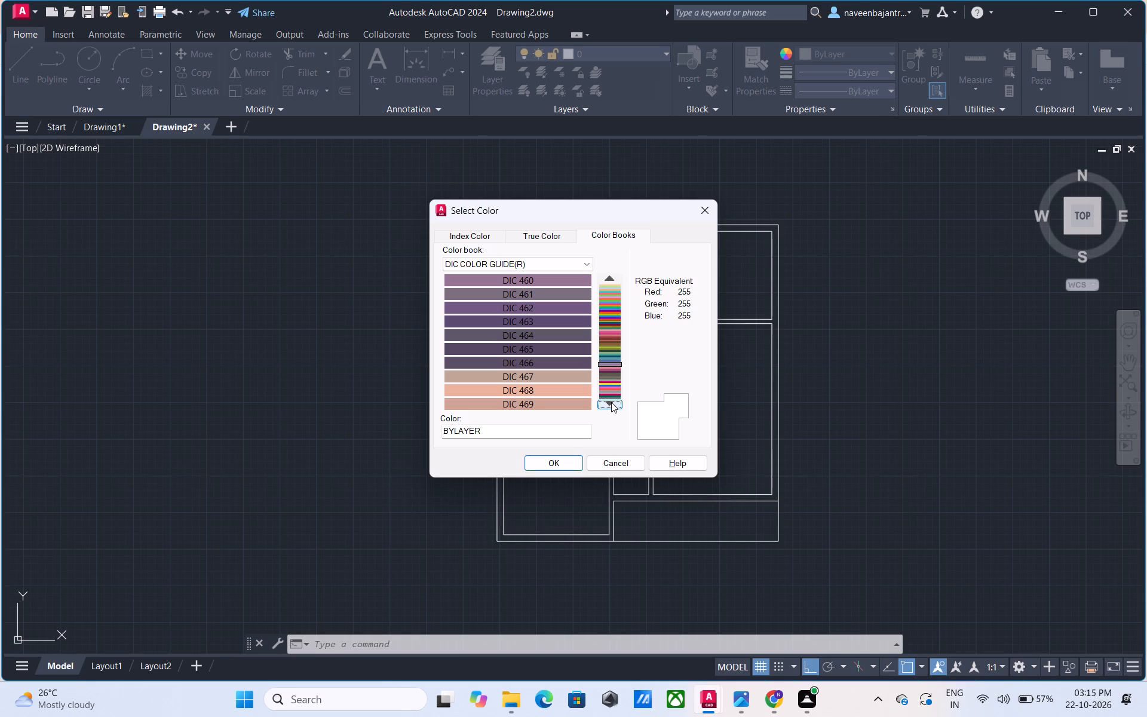
left_click(611, 402)
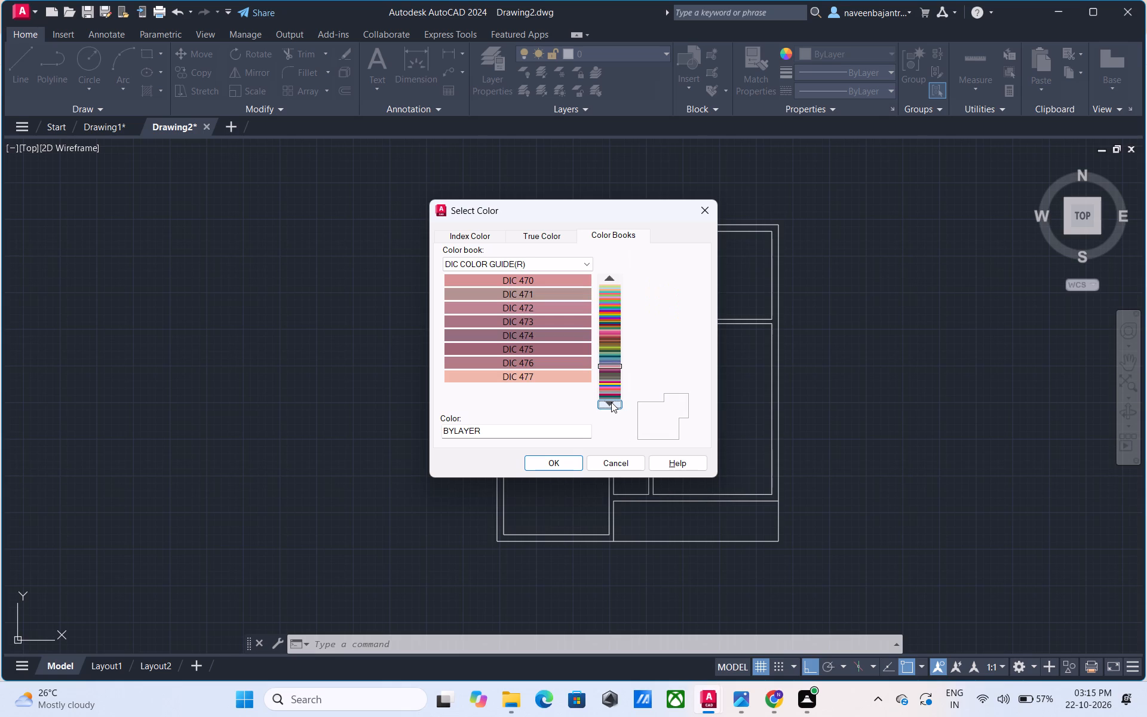
left_click(611, 402)
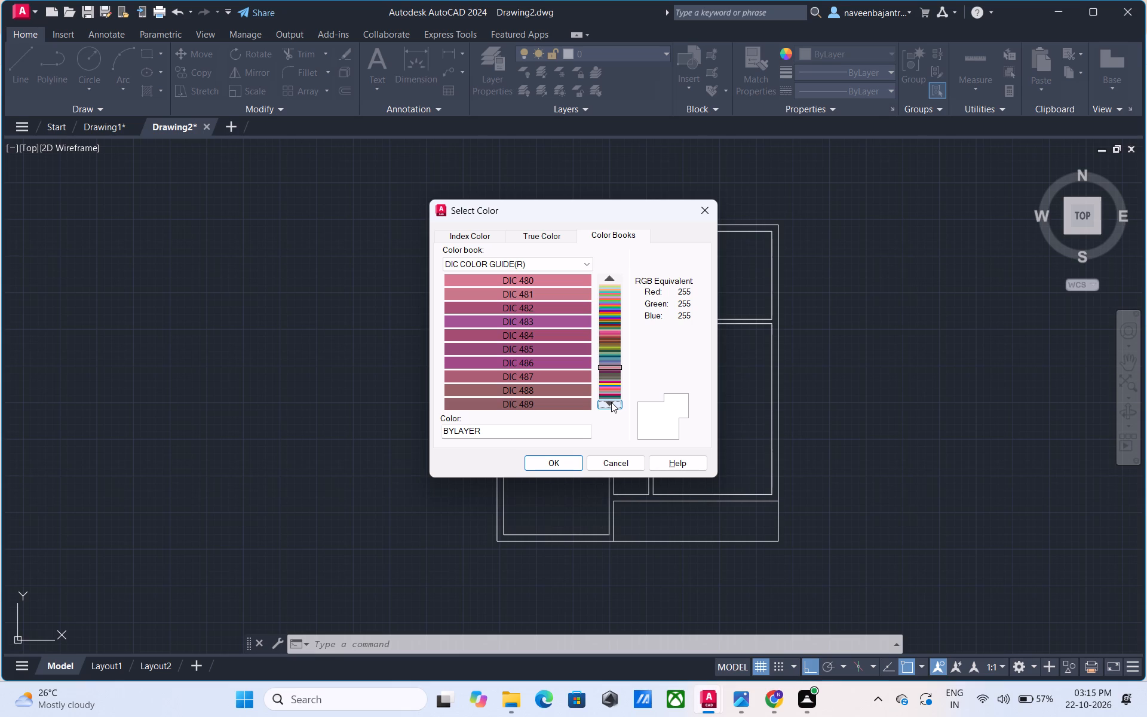
left_click(611, 402)
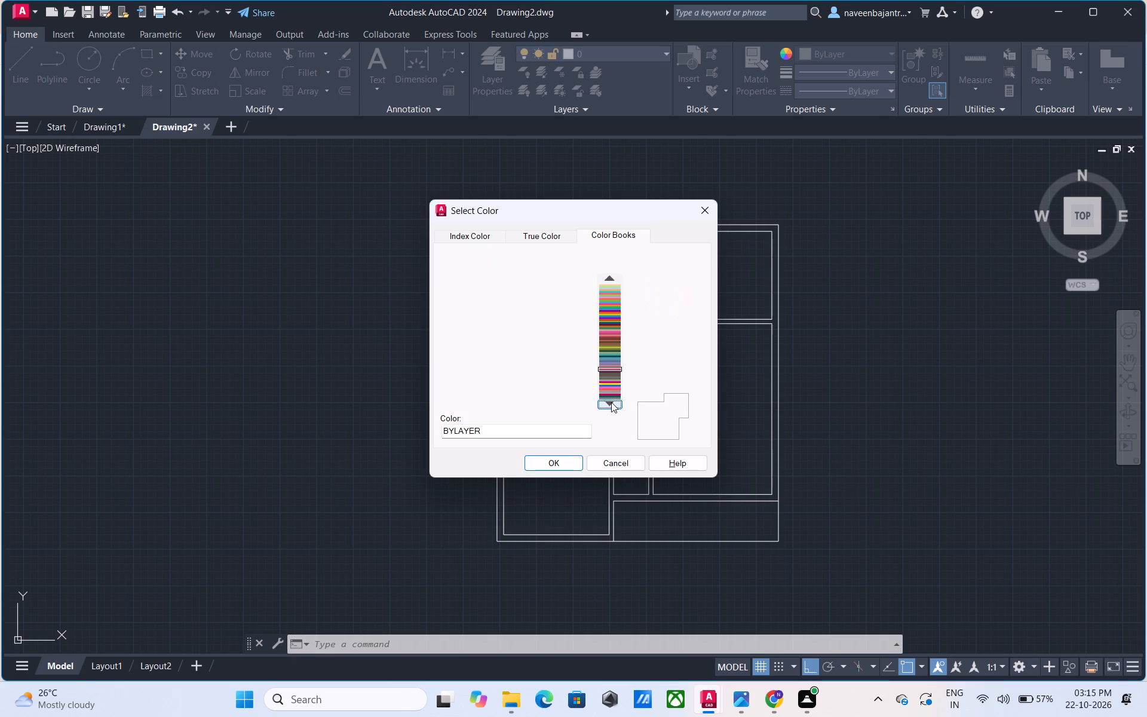
left_click(611, 402)
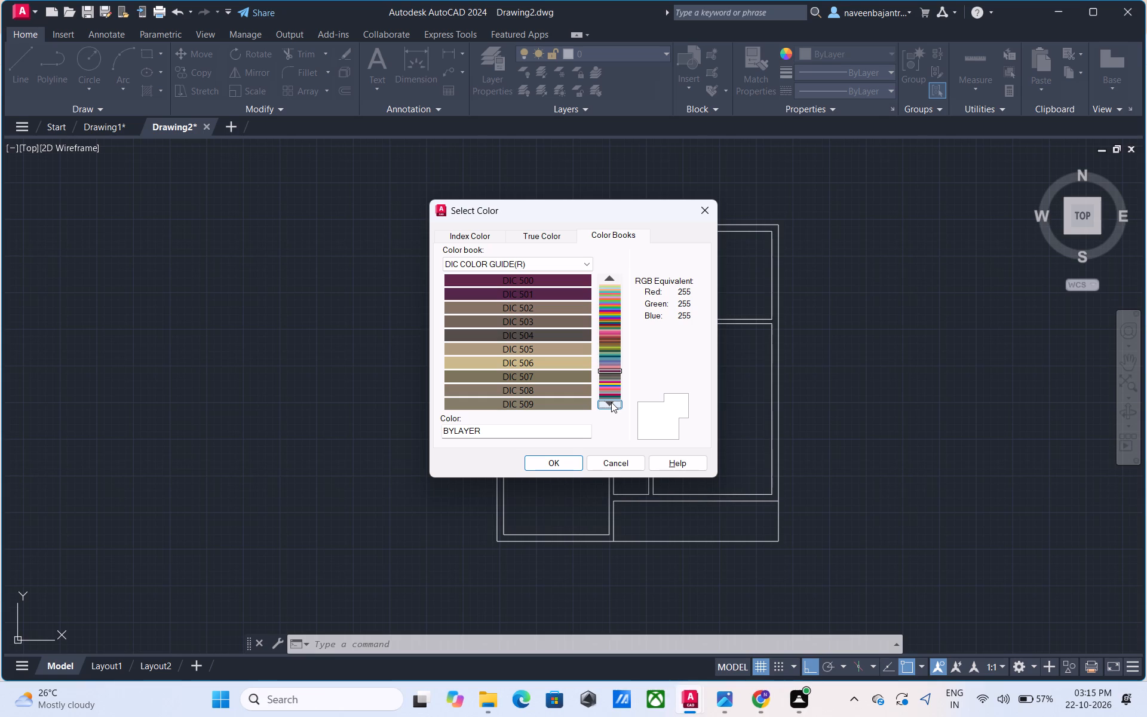
left_click(611, 402)
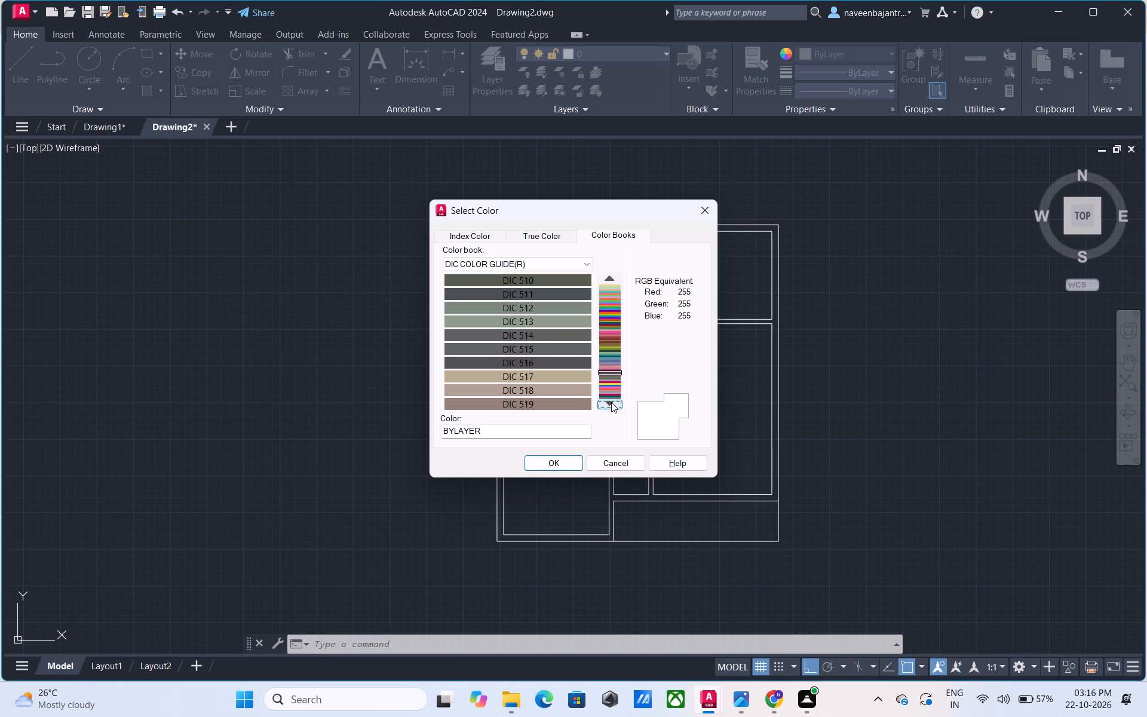
left_click(611, 402)
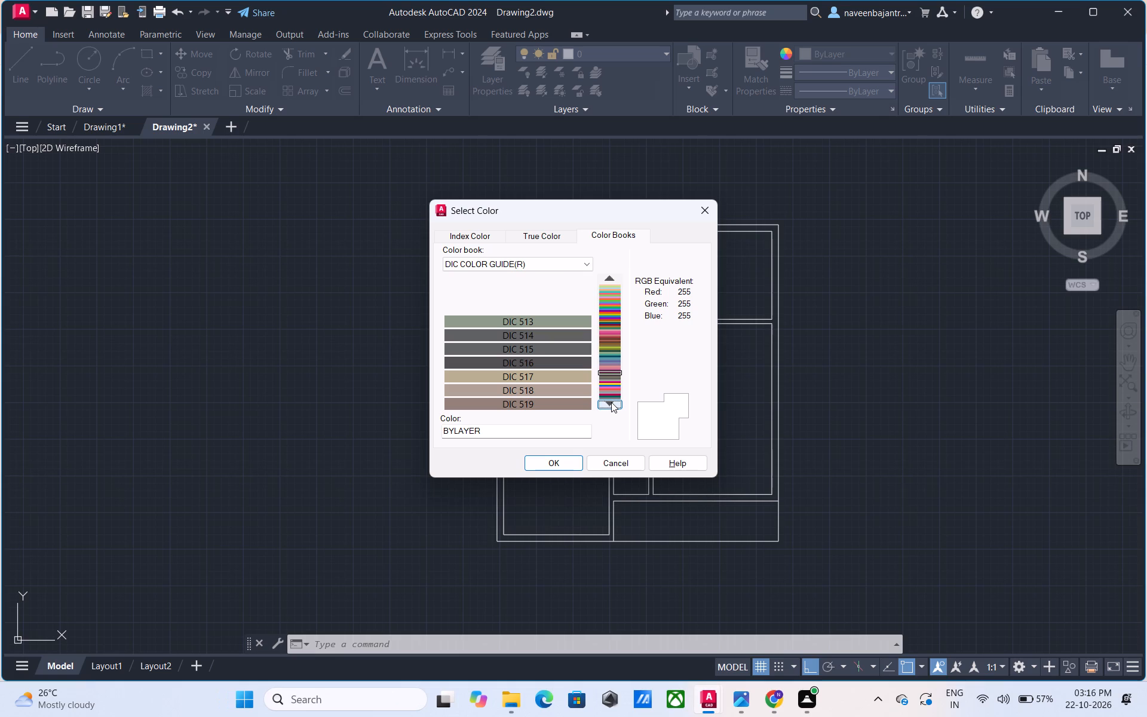
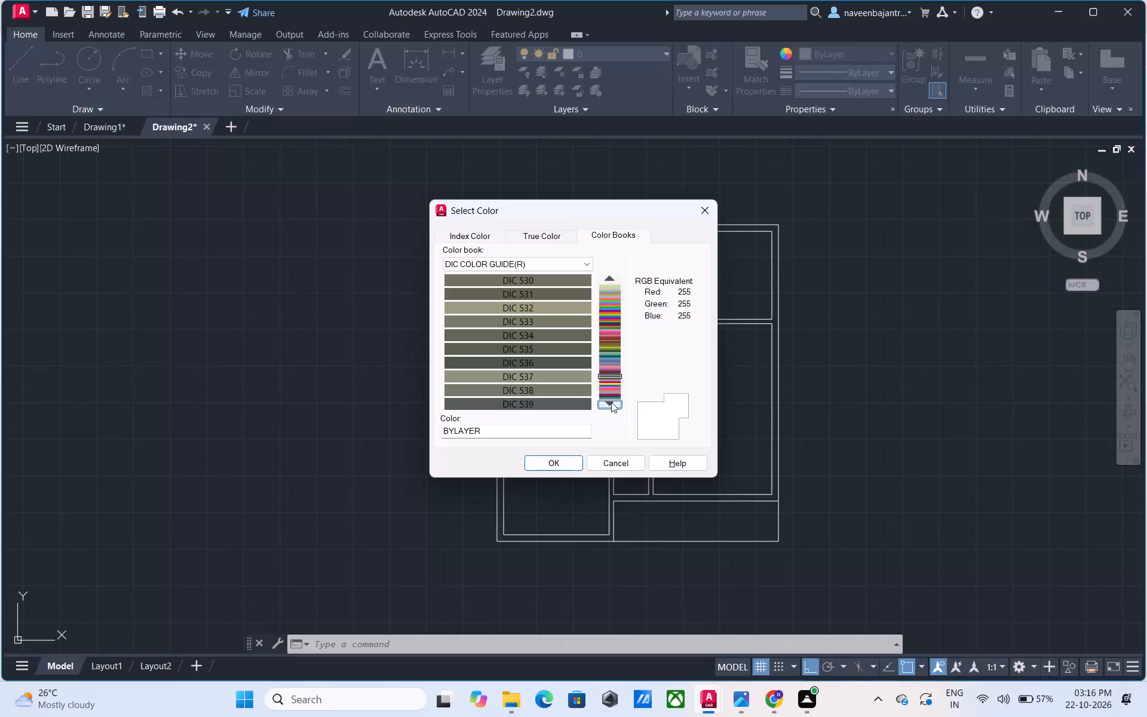
Examine the remaining DIC COLOR GUIDE(R) swatches from DIC 540 through DIC 603.
left_click(611, 402)
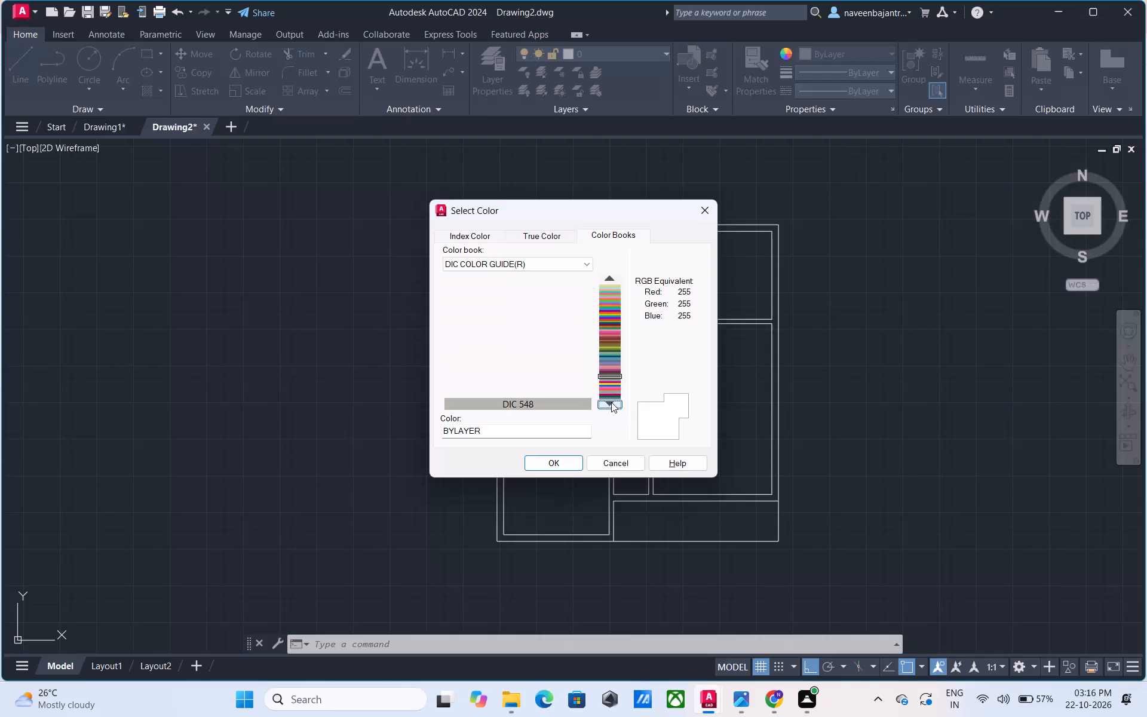
left_click(611, 402)
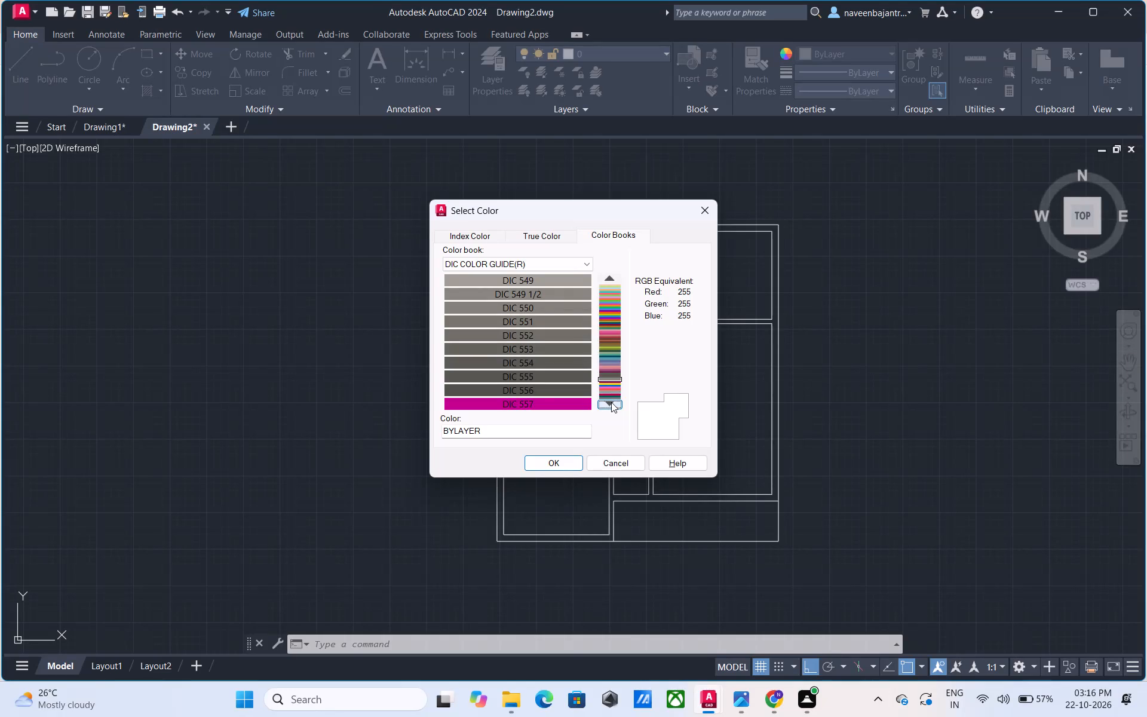
left_click(611, 402)
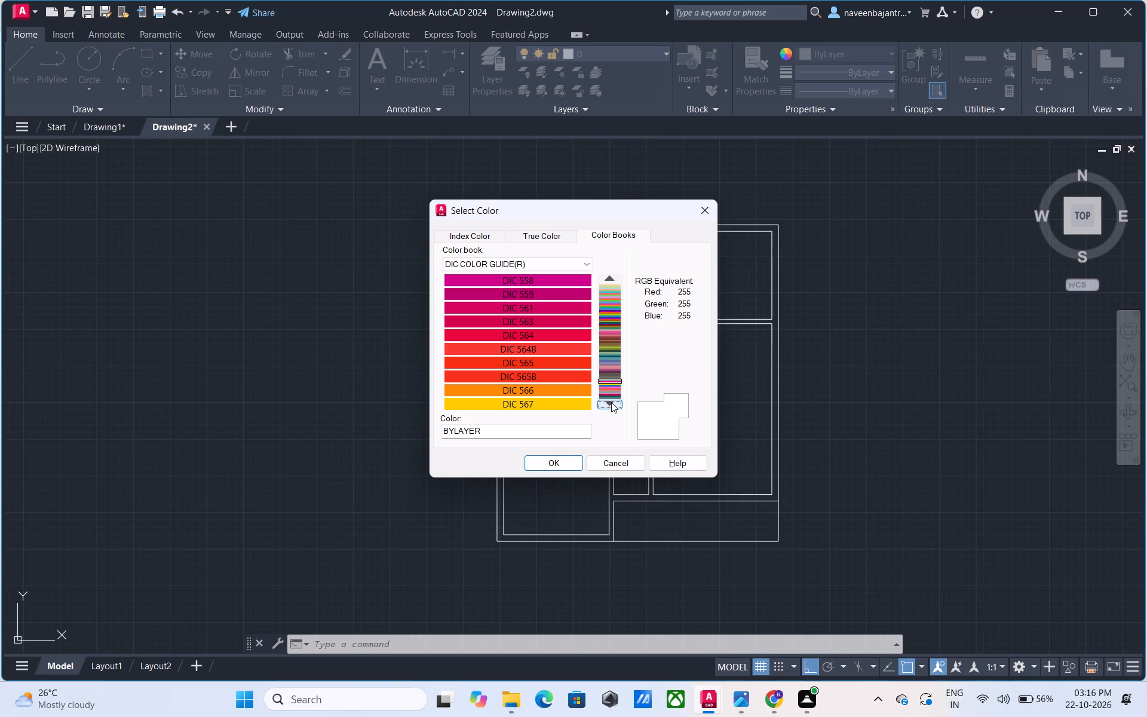
left_click(611, 402)
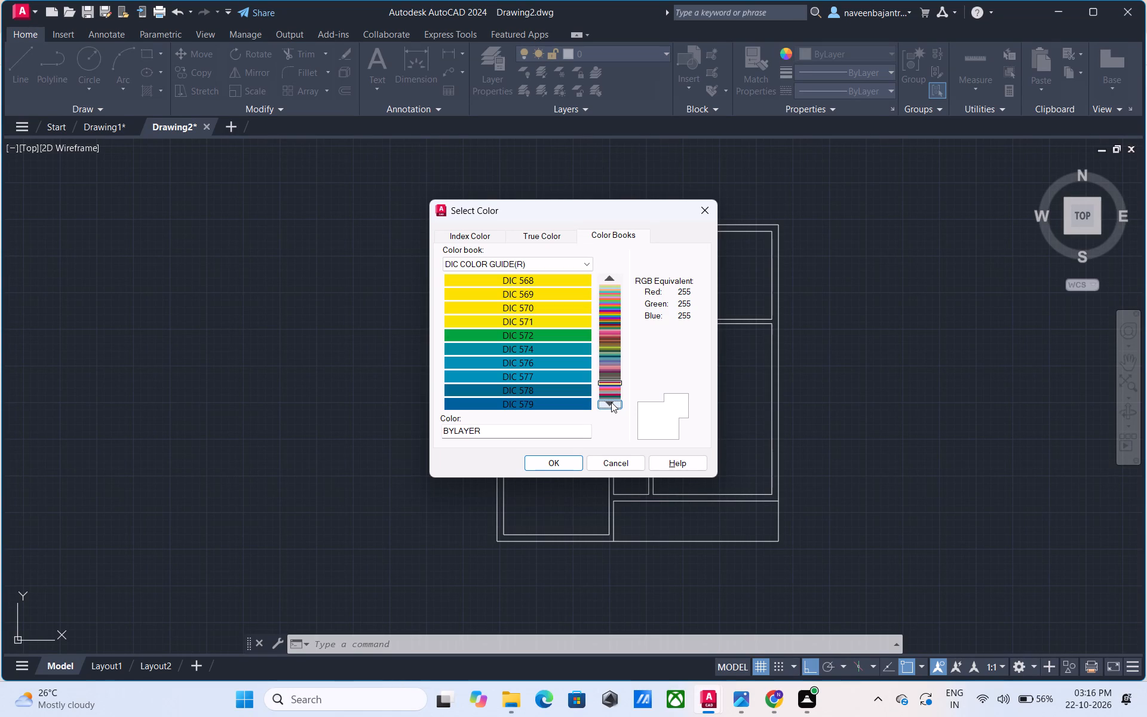
left_click(611, 402)
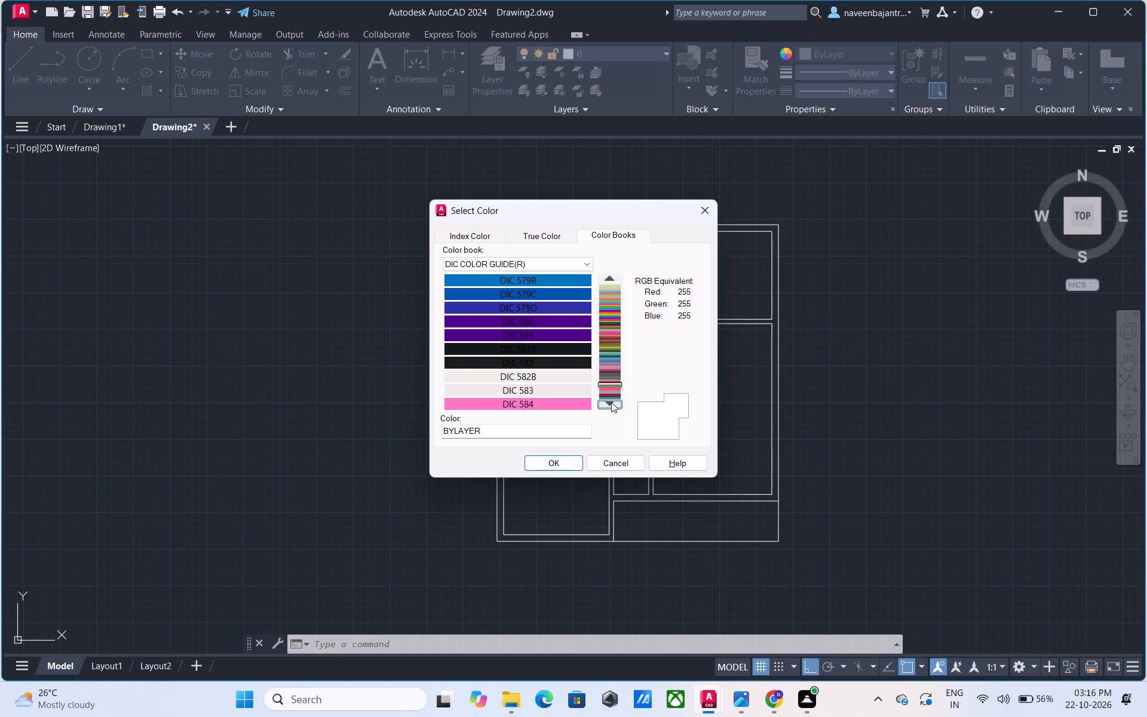
left_click(611, 402)
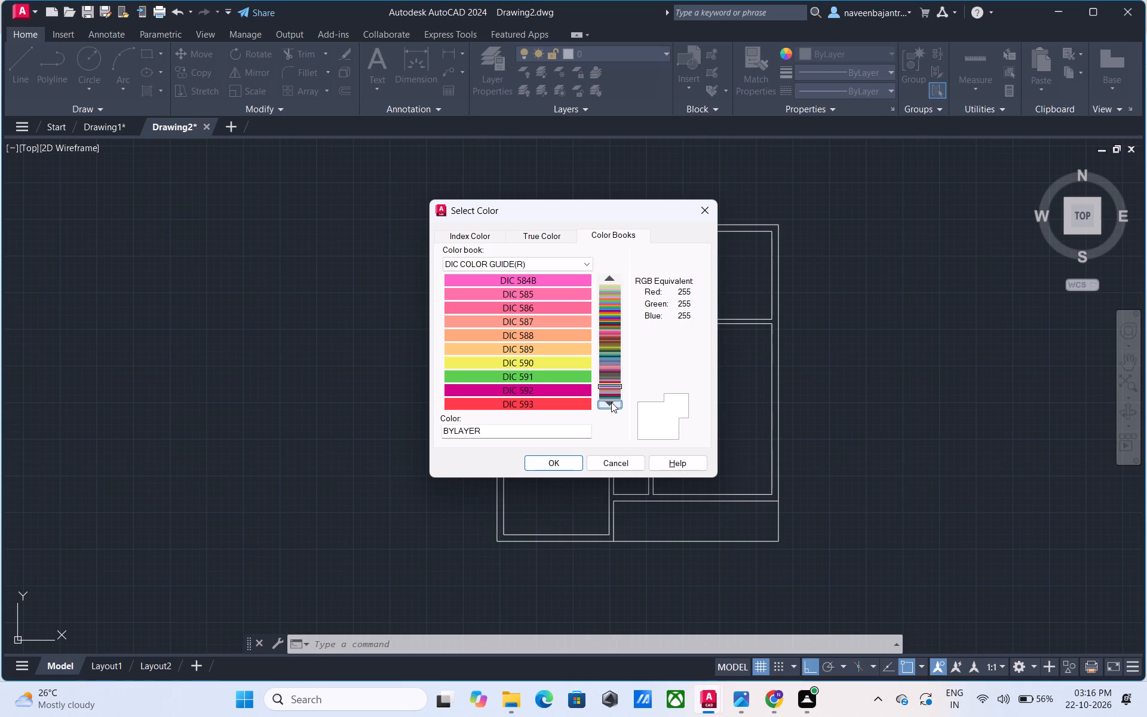
left_click(611, 402)
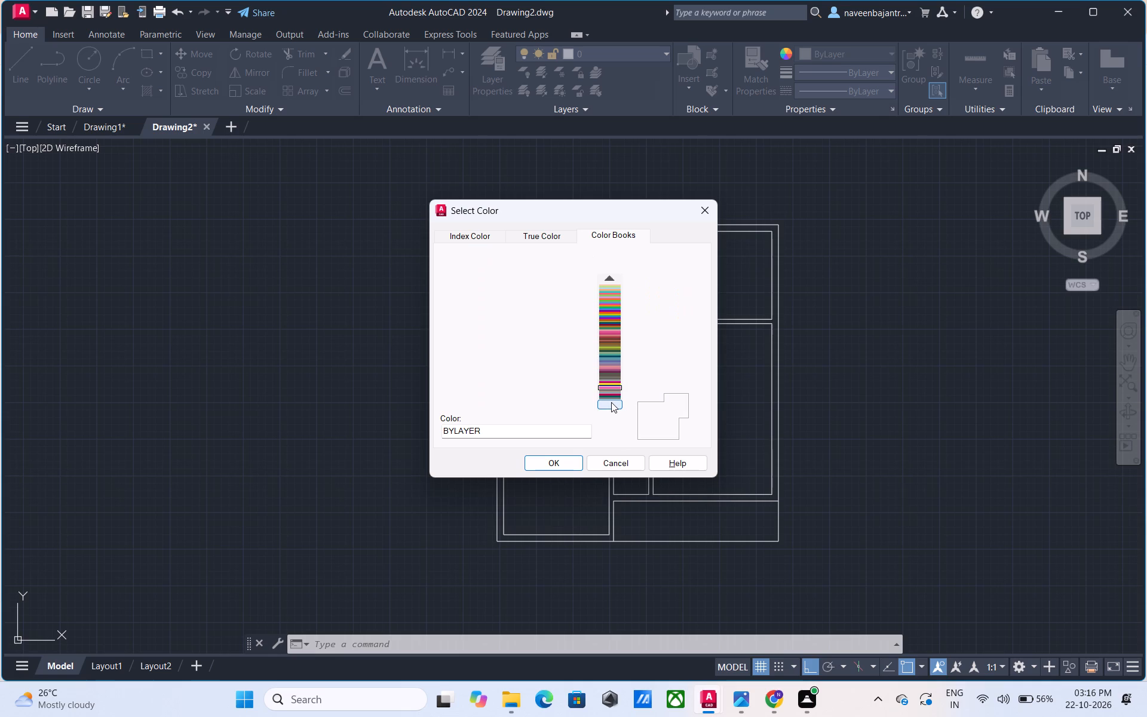
Go back through the DIC COLOR GUIDE(R) swatches and select the red DIC 564 as the color.
left_click(608, 276)
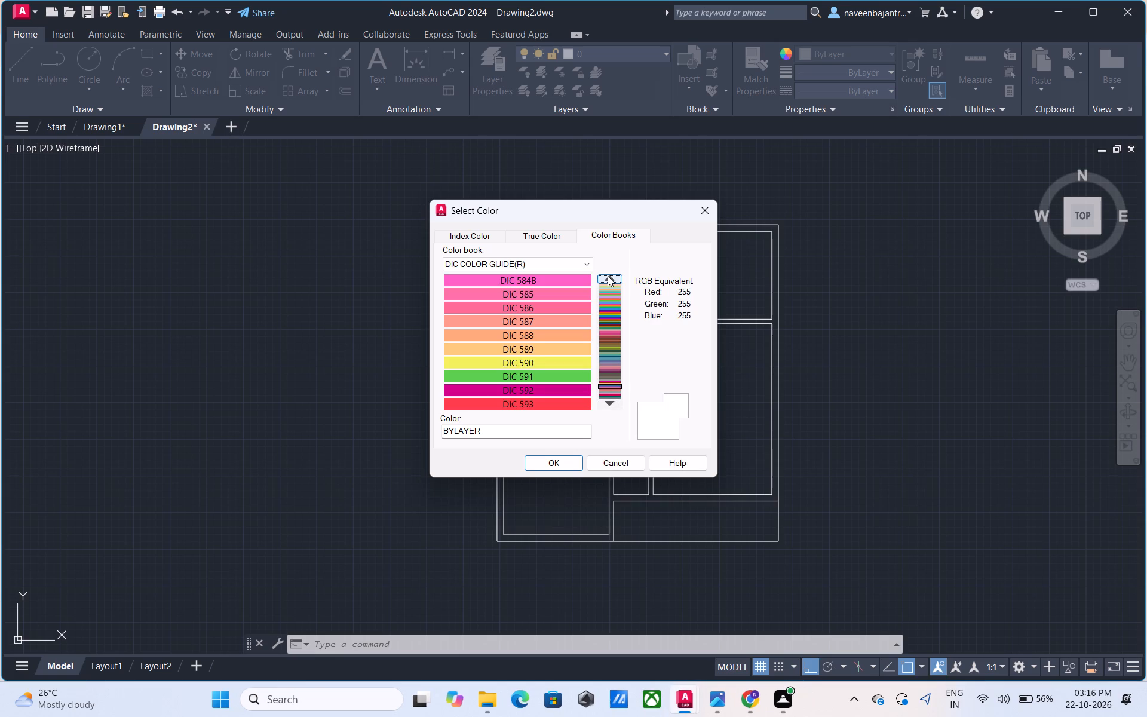
left_click(608, 276)
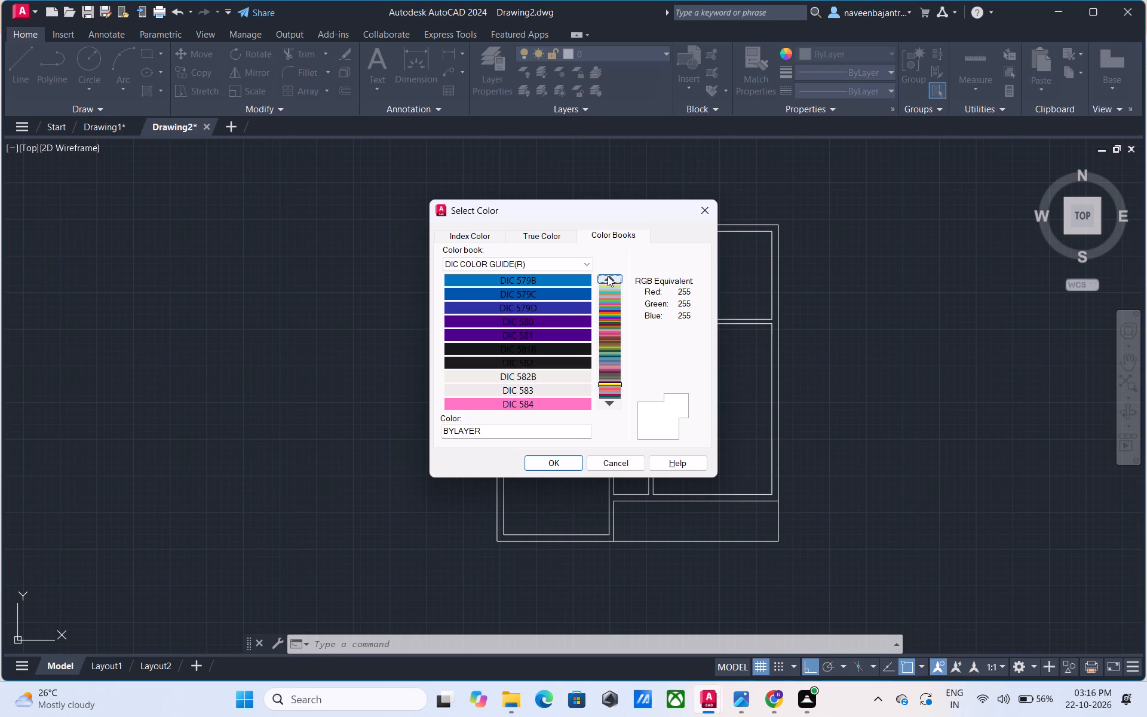
left_click(608, 276)
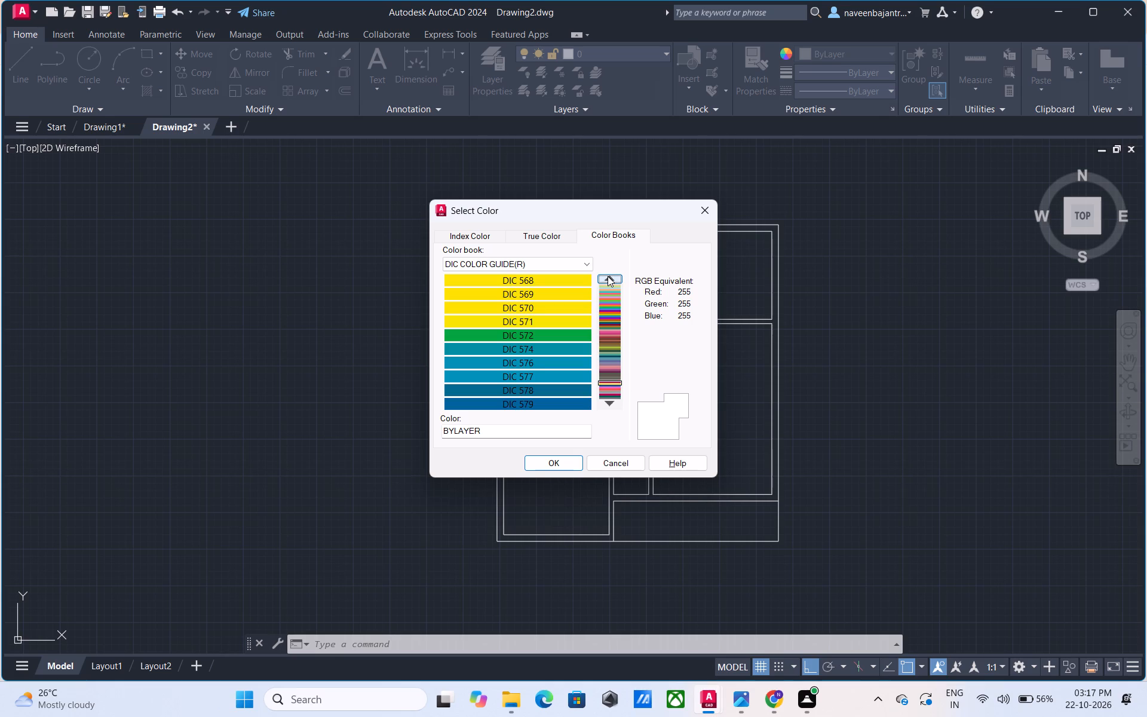
left_click(608, 276)
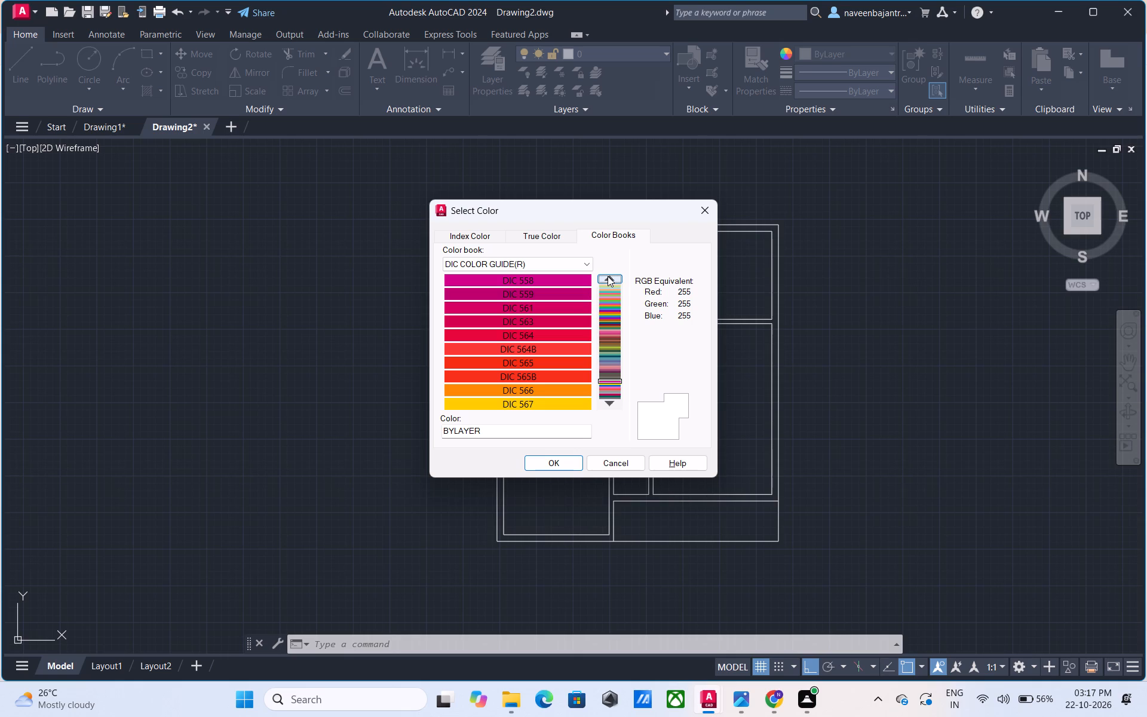
left_click(565, 320)
left_click(562, 338)
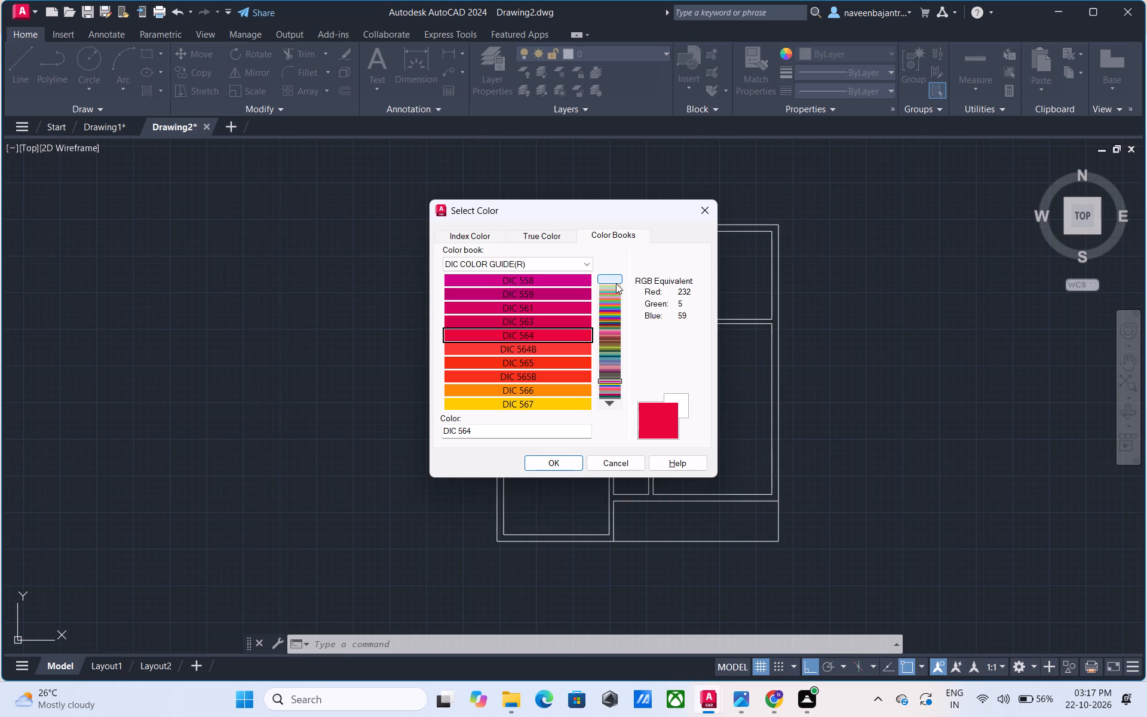
With DIC 564 selected, examine the DIC COLOR GUIDE(R) swatches backward from the DIC 550s to DIC 450.
left_click(616, 280)
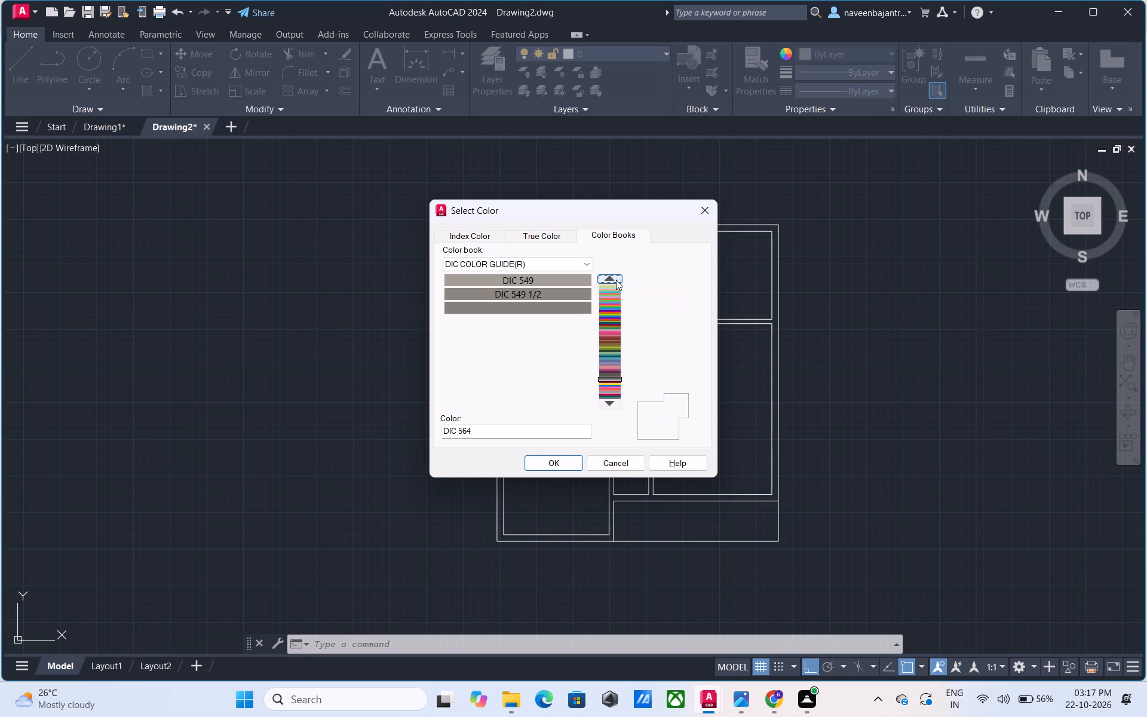
left_click(616, 280)
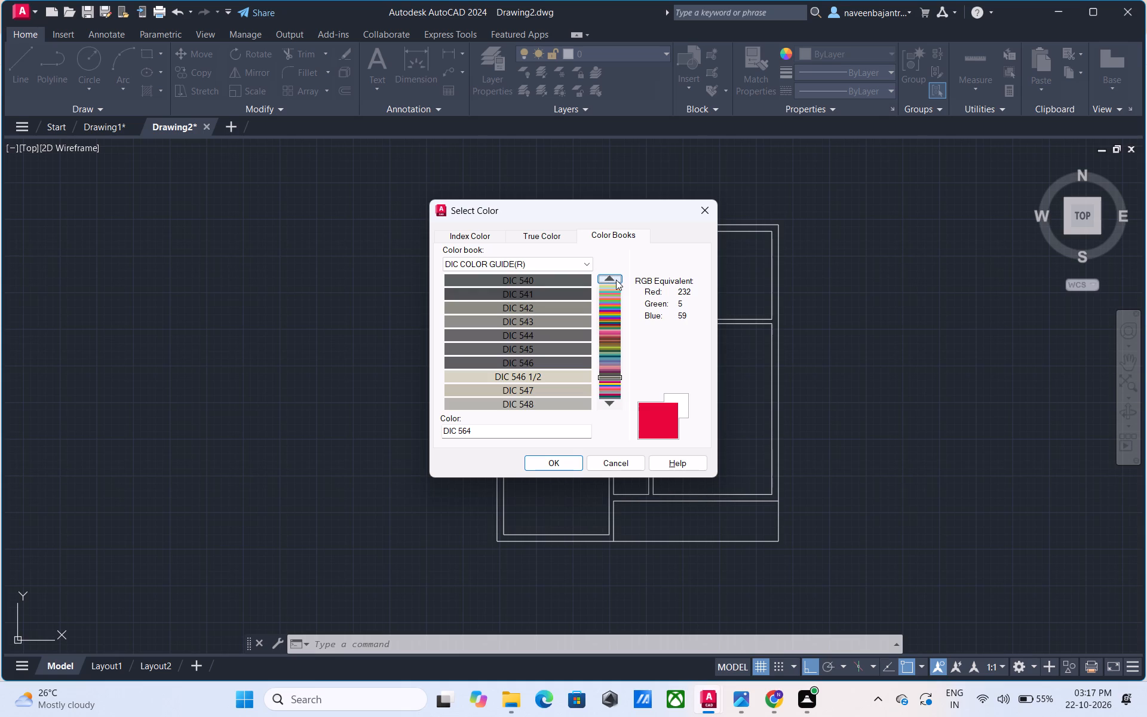
left_click(616, 280)
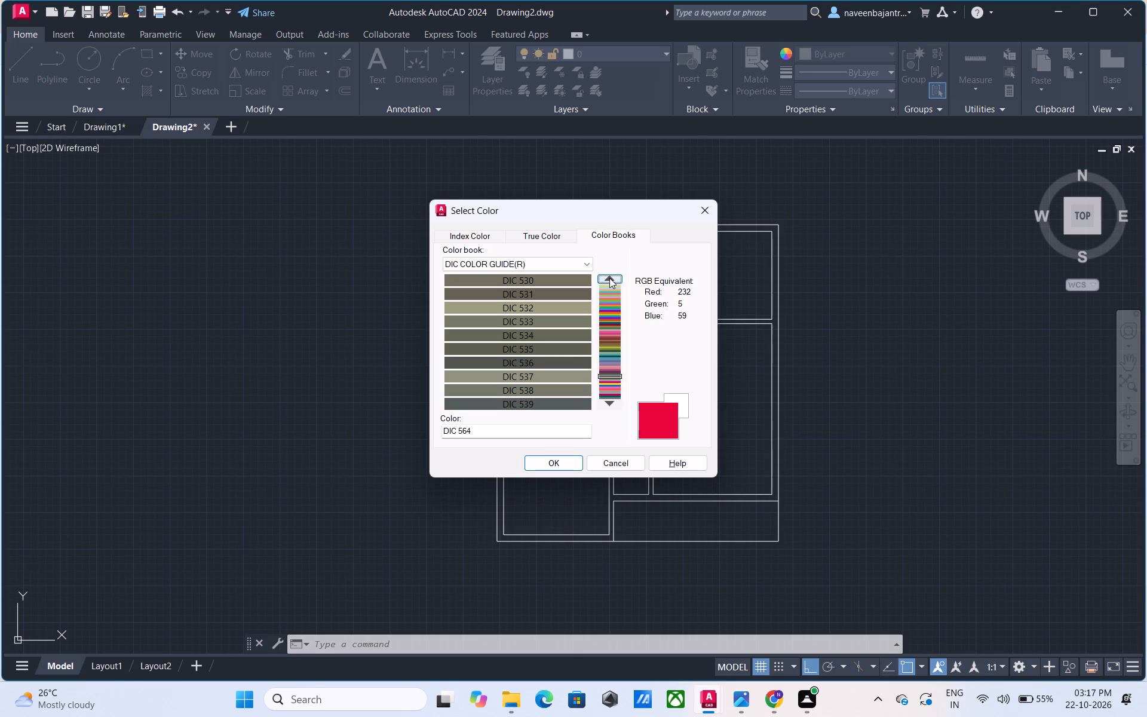
left_click(609, 278)
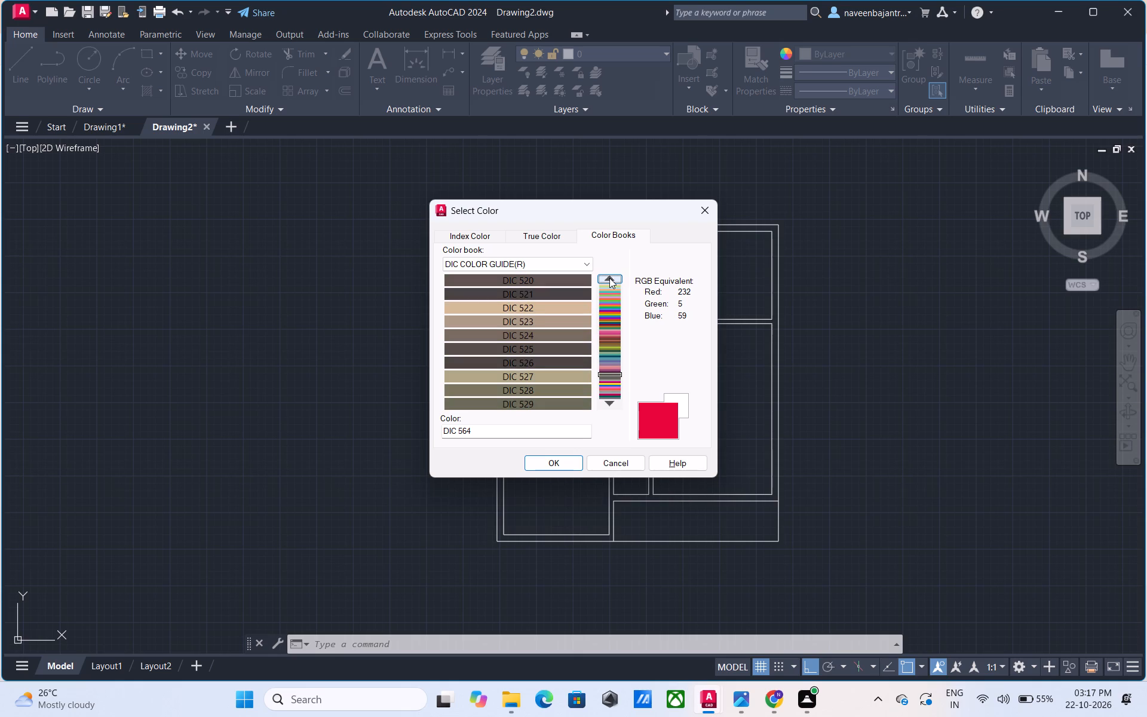
left_click(609, 278)
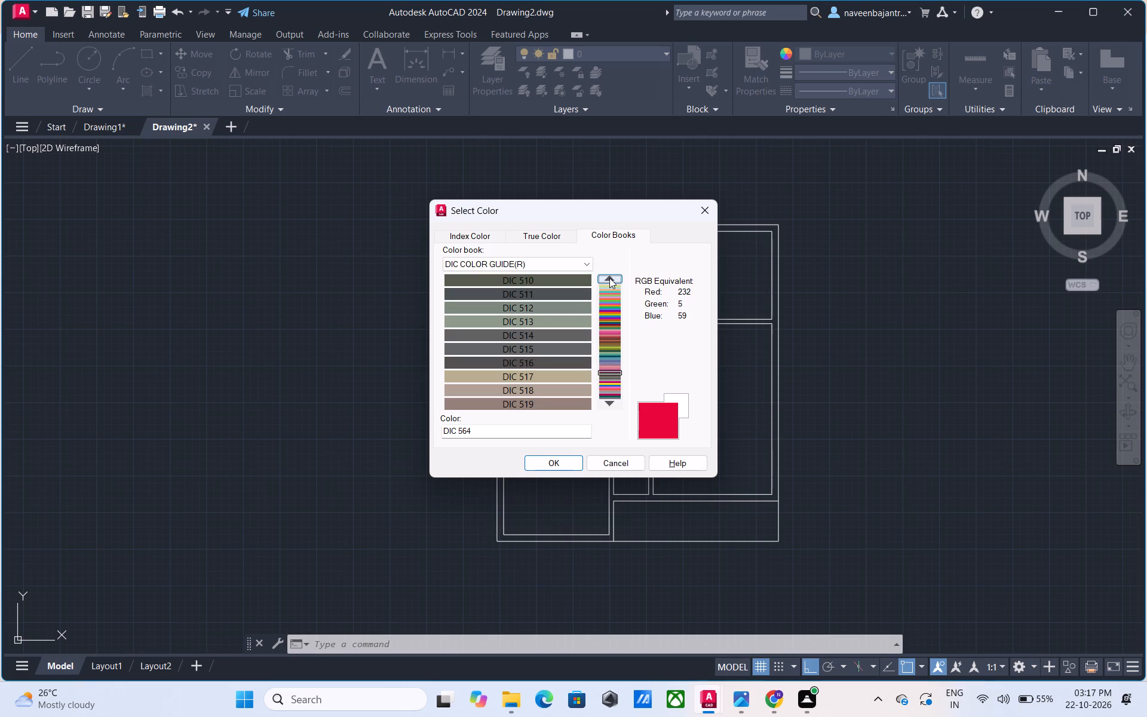
left_click(609, 278)
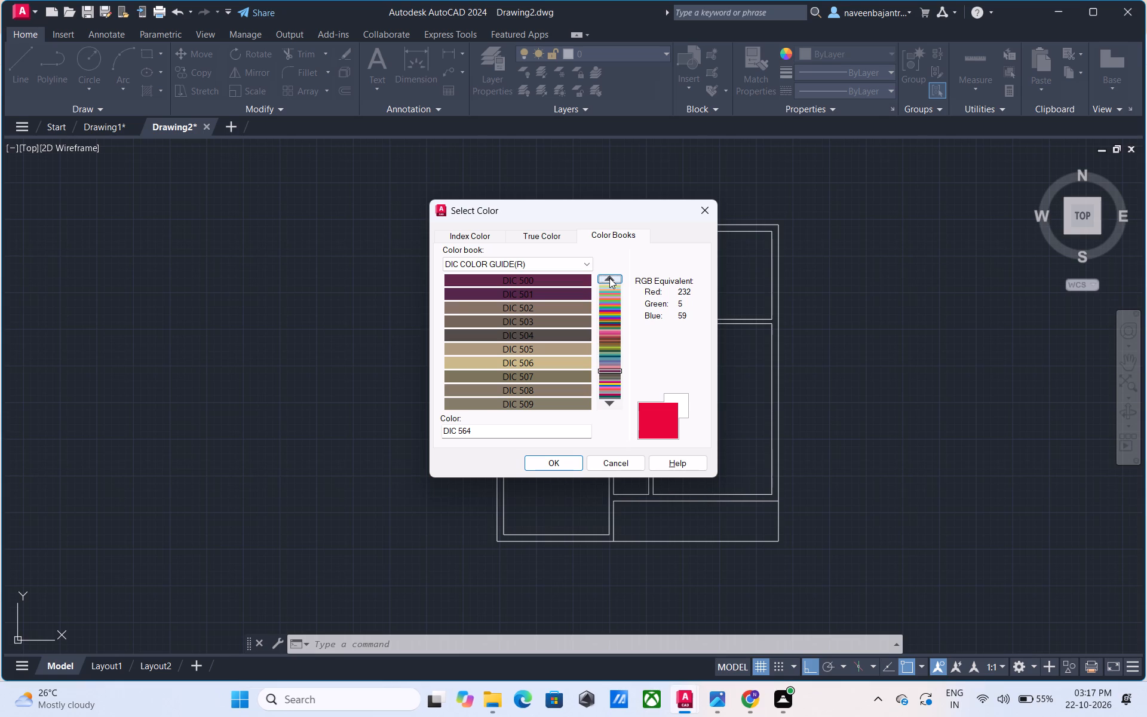
left_click(609, 278)
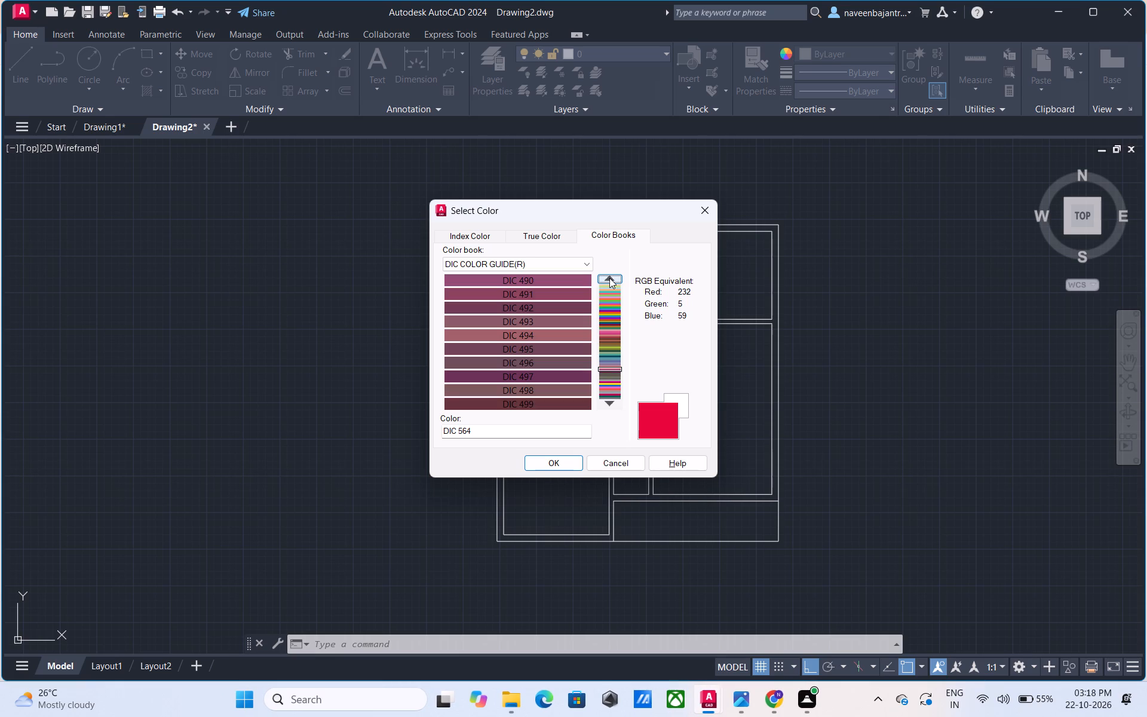
left_click(609, 278)
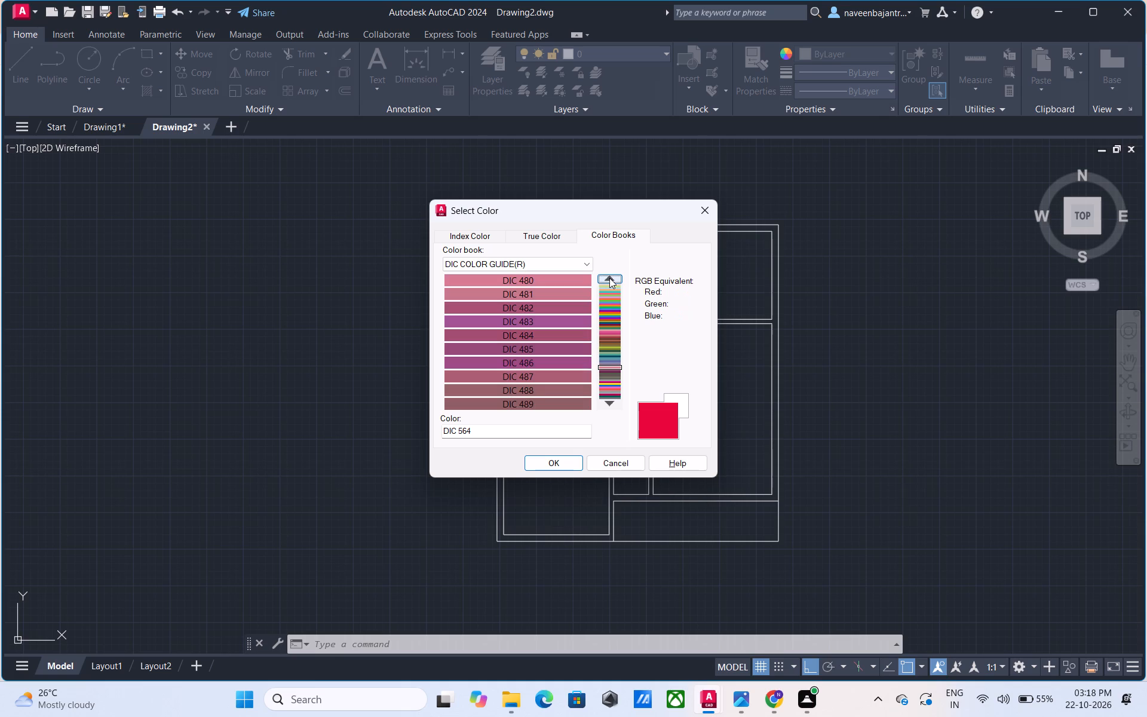
left_click(609, 278)
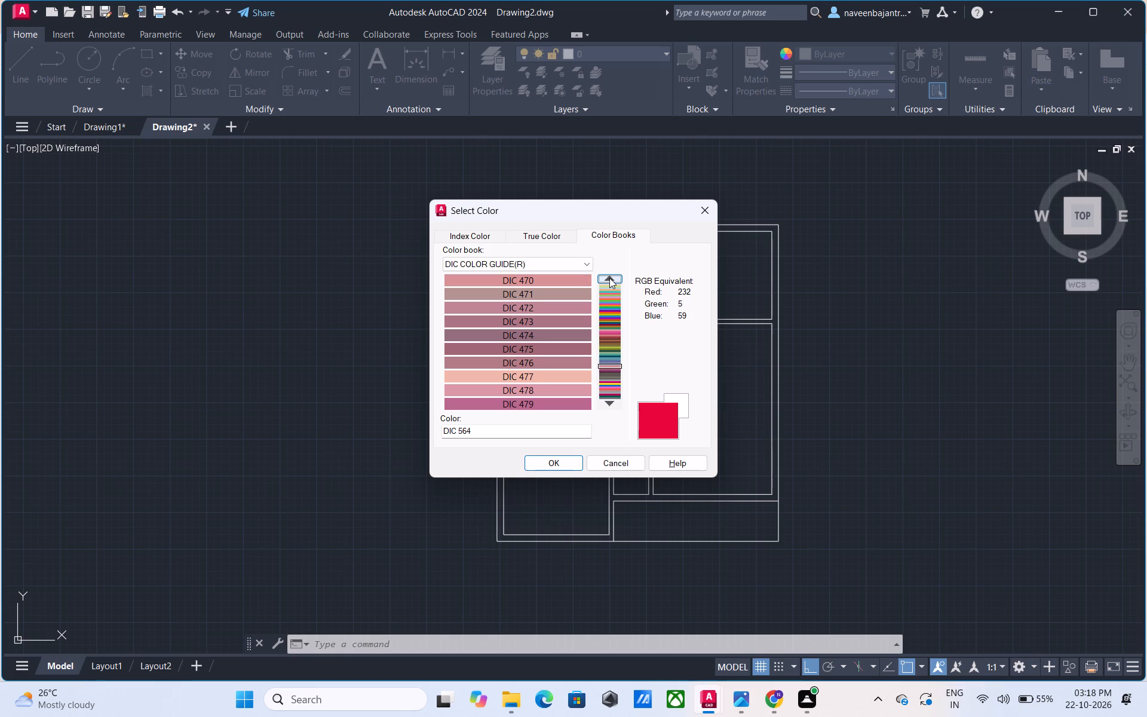
left_click(609, 278)
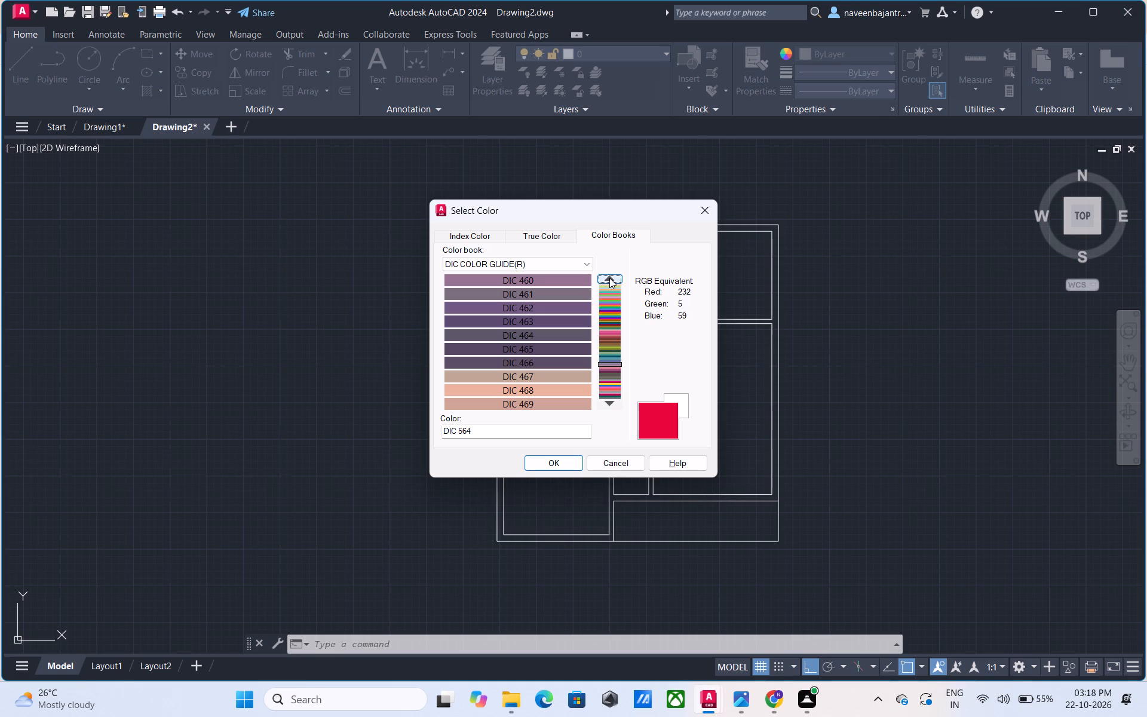
left_click(609, 278)
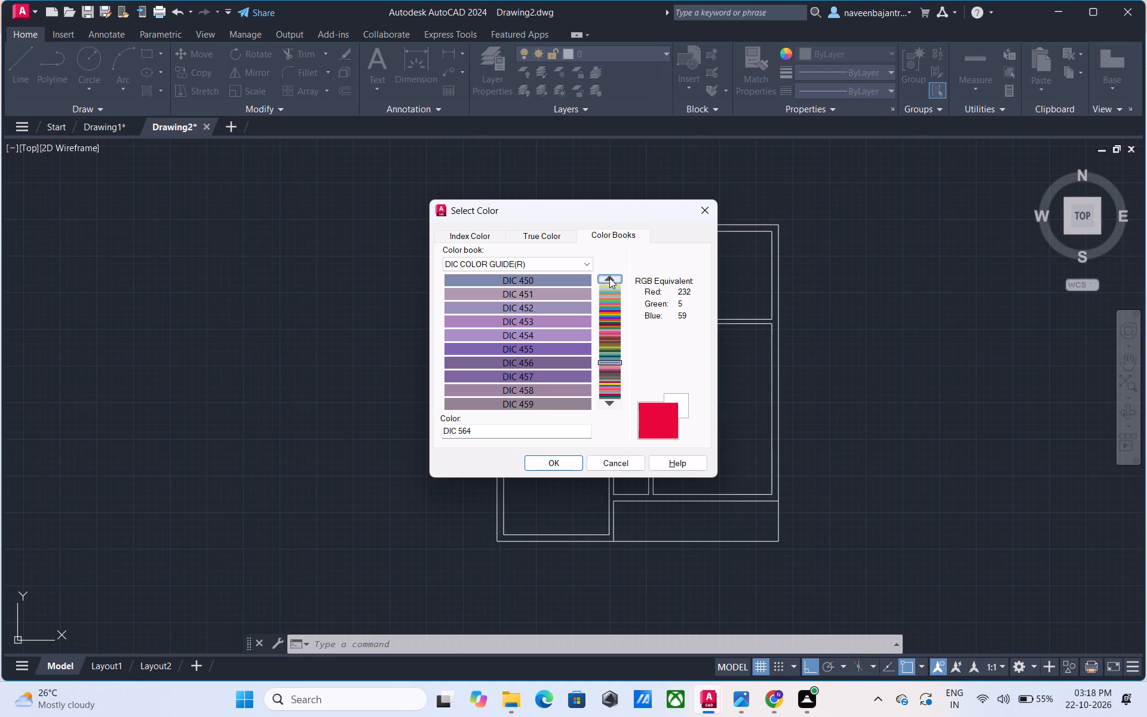
With DIC 564 still selected, continue examining the DIC COLOR GUIDE(R) swatches backward from DIC 449 to DIC 350.
left_click(609, 278)
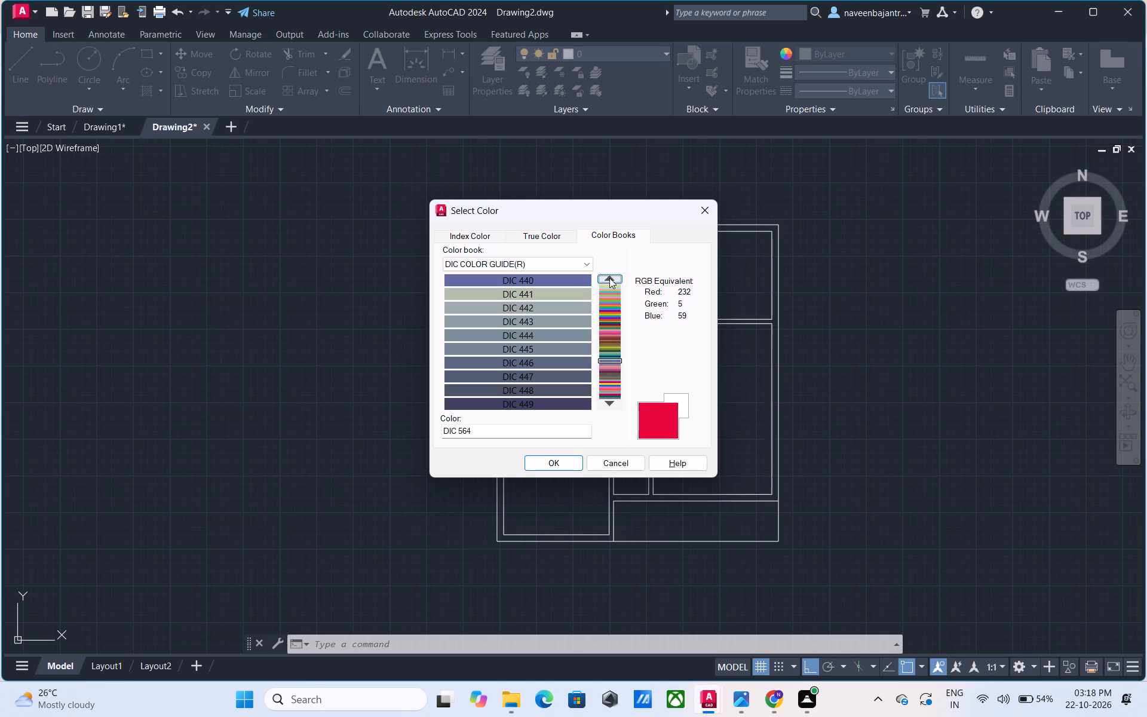
left_click(609, 278)
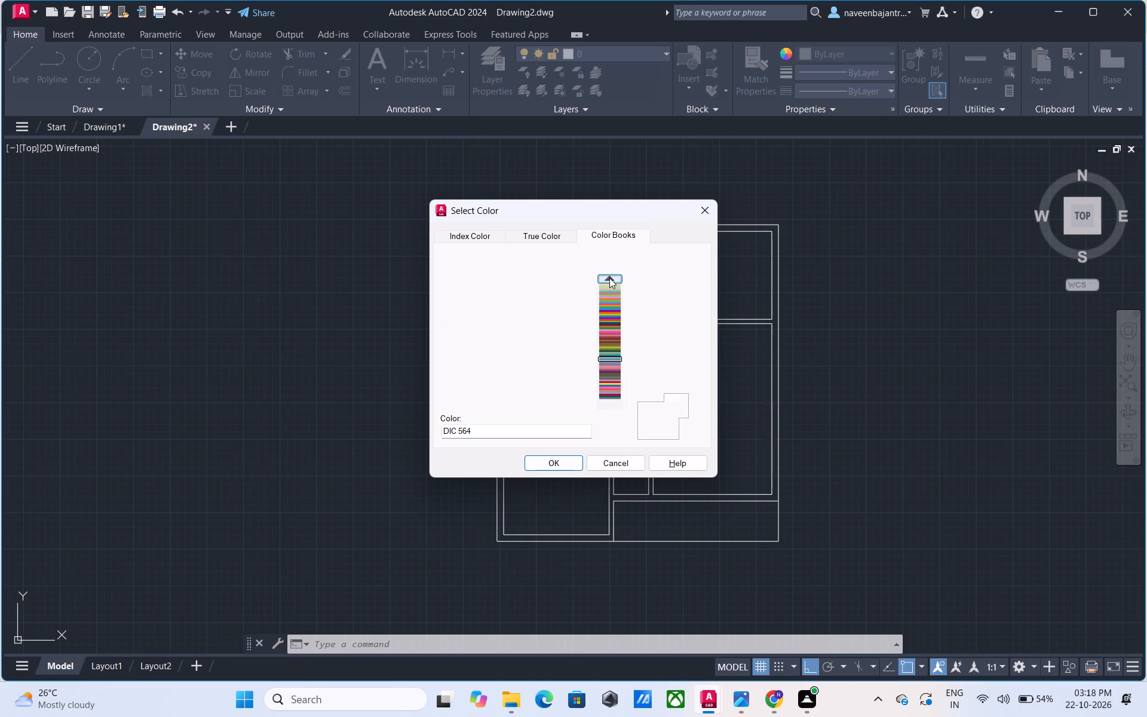
left_click(609, 278)
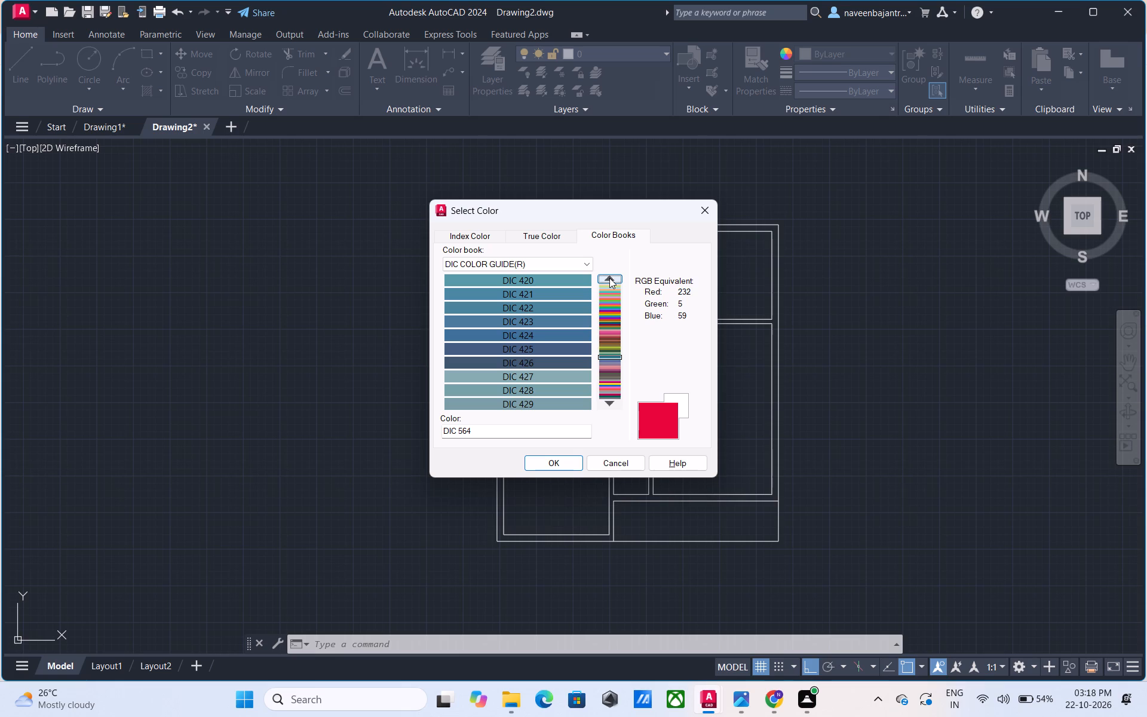
left_click(609, 278)
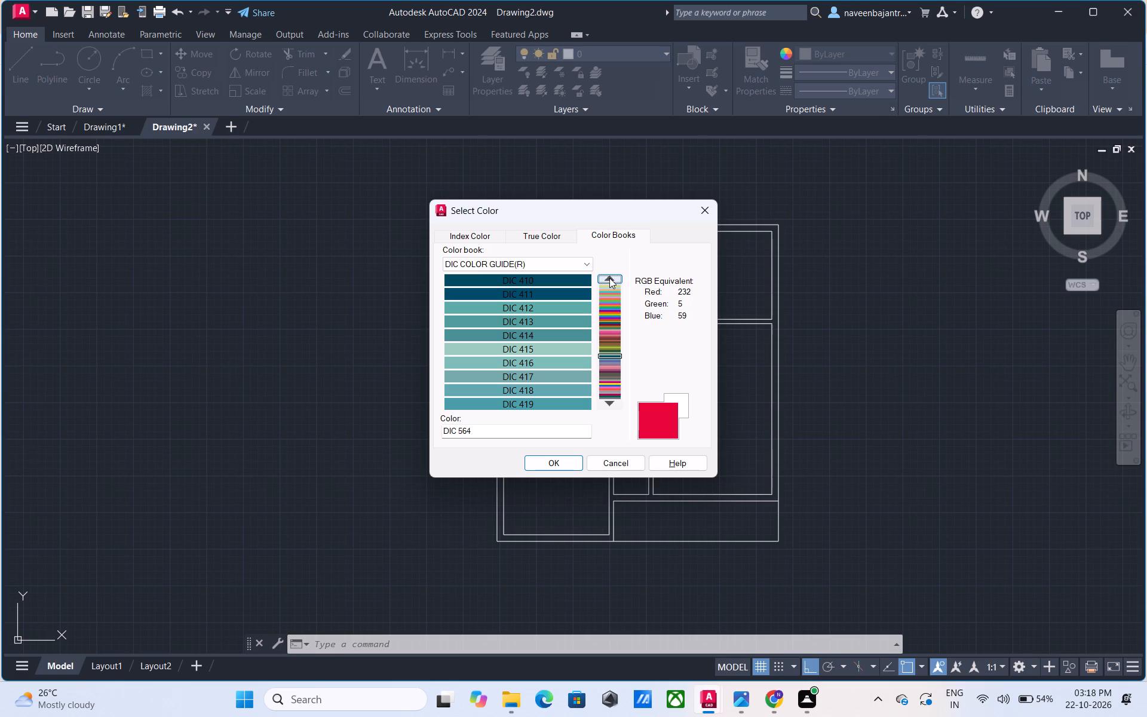
left_click(609, 278)
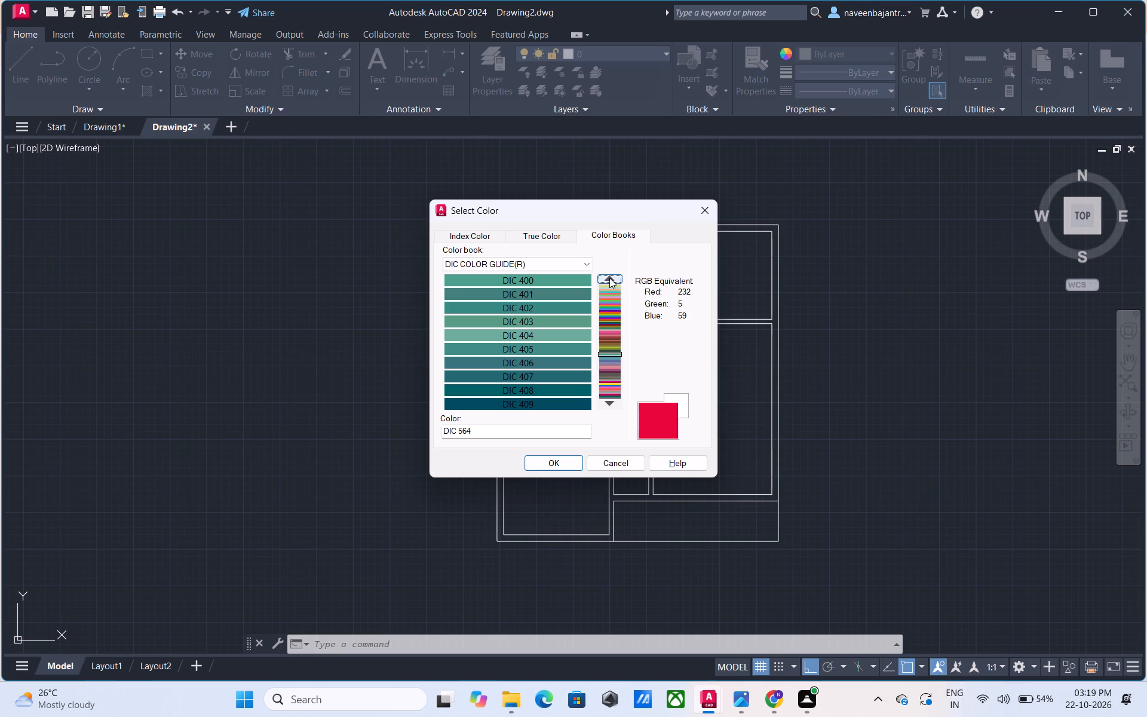
left_click(609, 278)
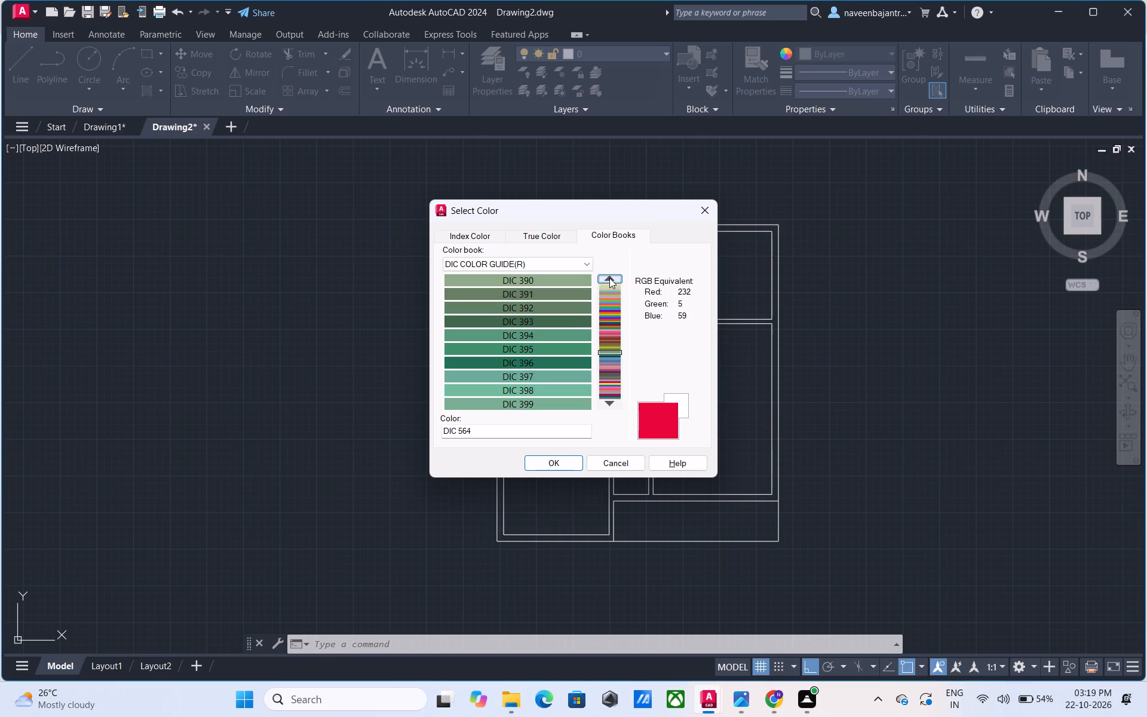
left_click(609, 278)
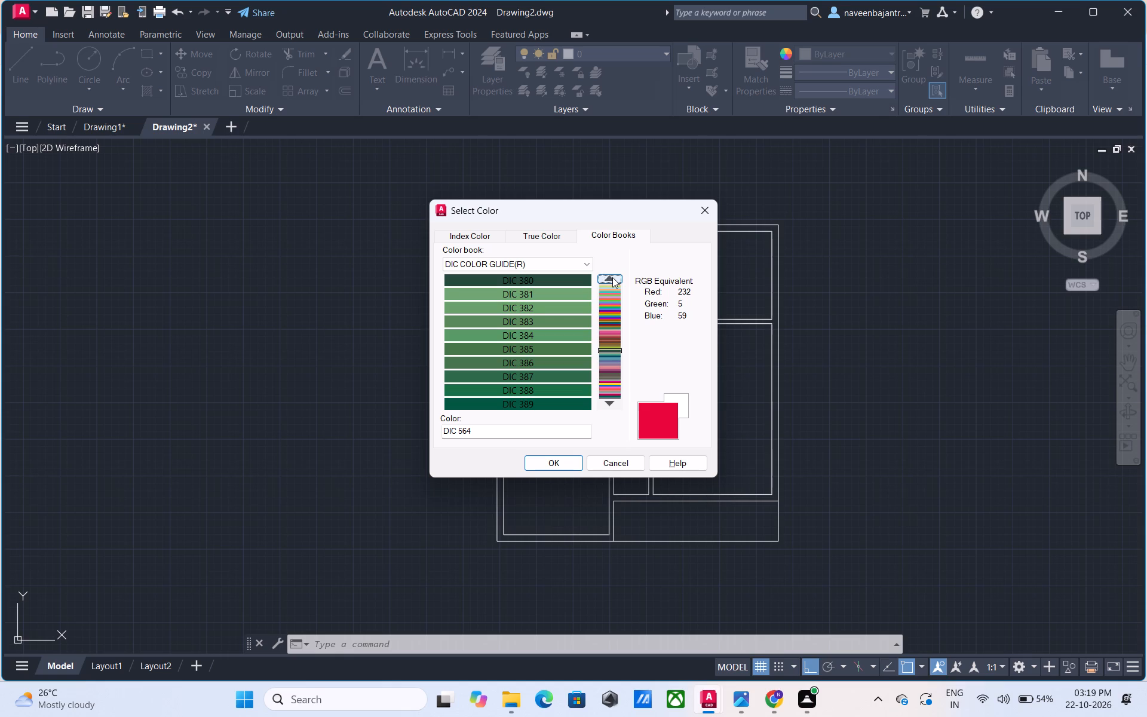
left_click(612, 277)
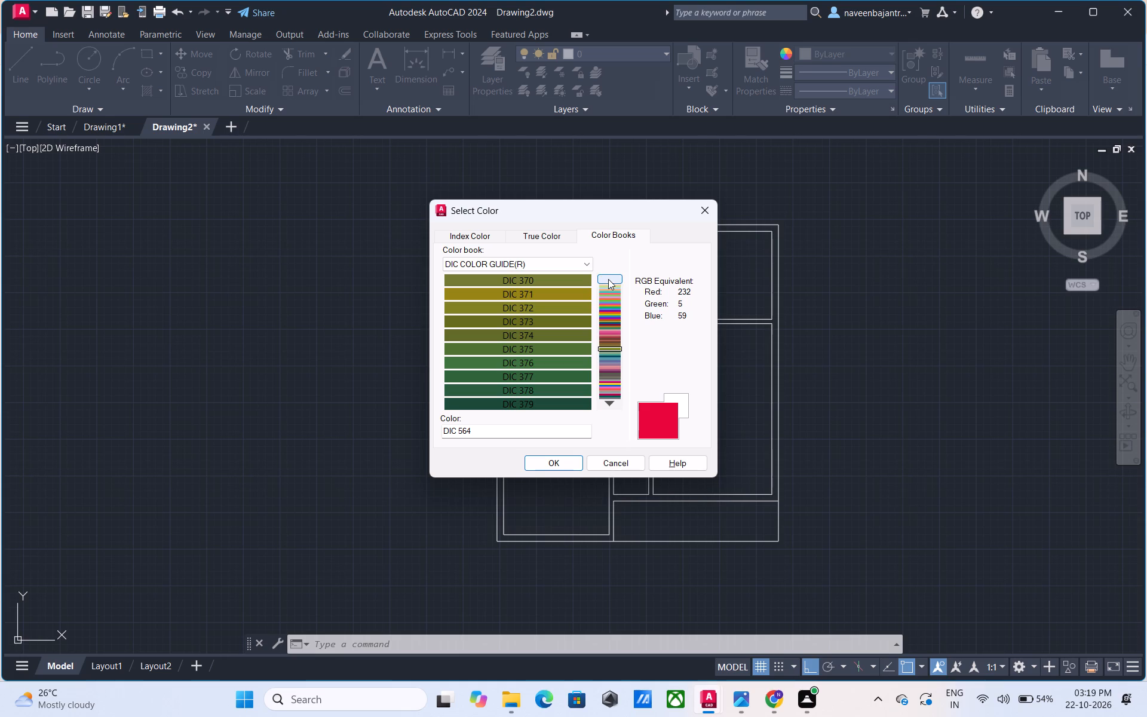
left_click(608, 279)
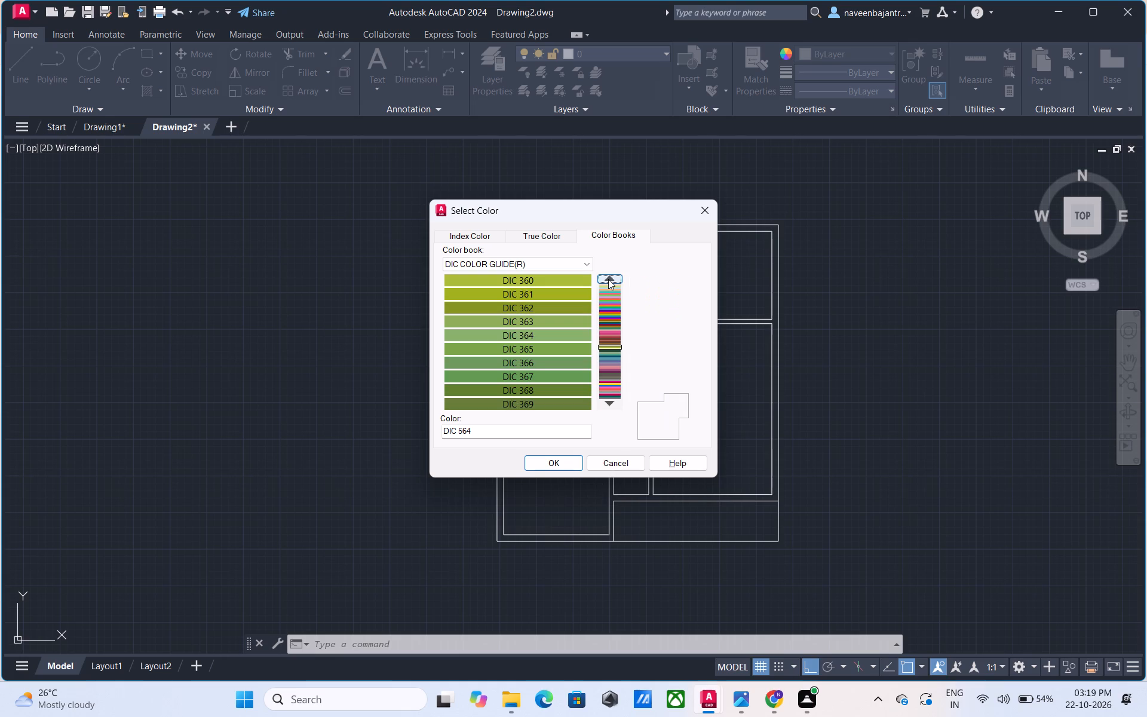
left_click(608, 279)
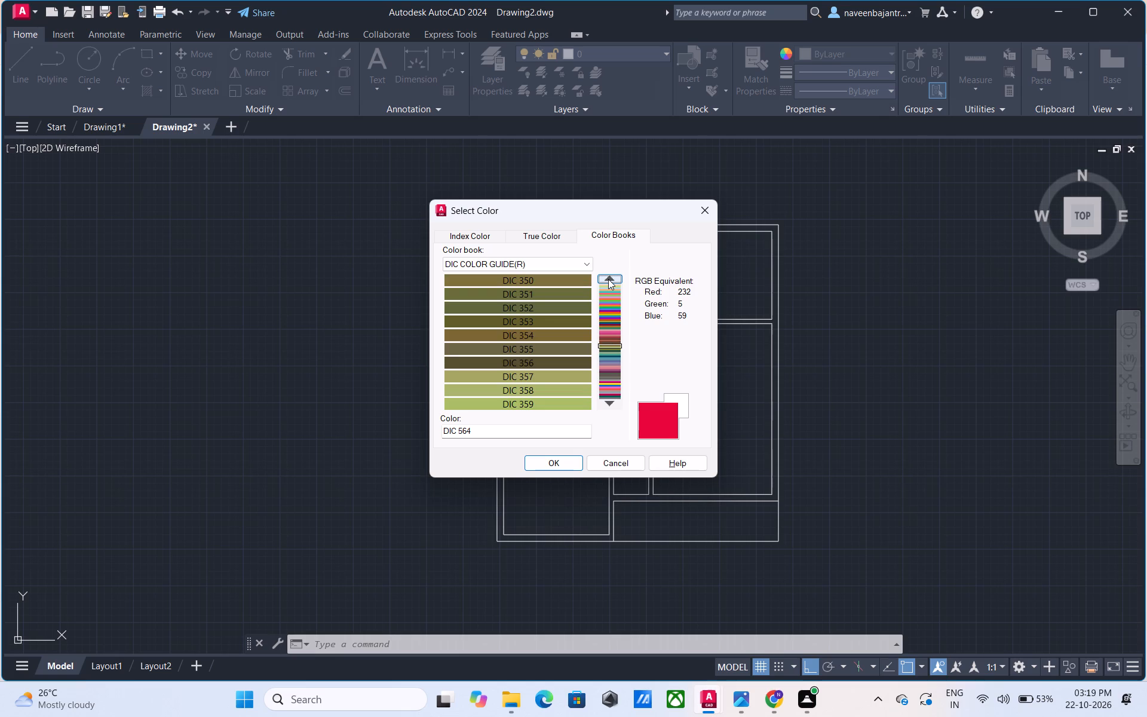
Examine the DIC COLOR GUIDE(R) swatches backward from DIC 349 to DIC 250, keeping DIC 564 as the selected color.
left_click(608, 279)
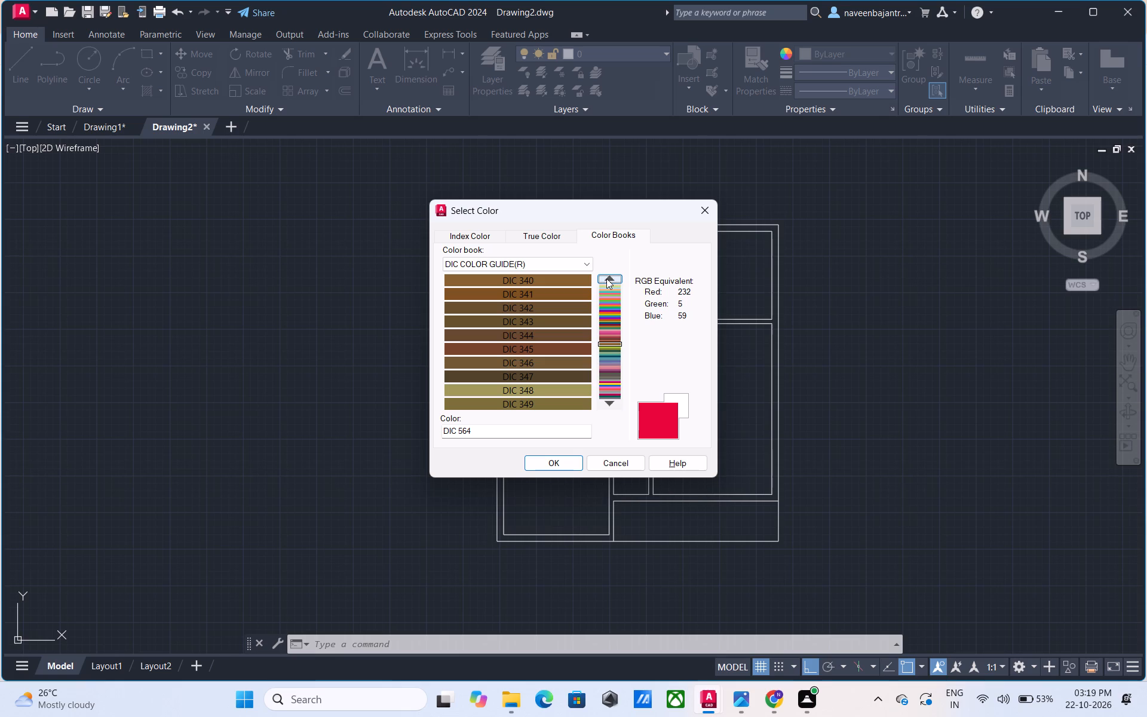
left_click(606, 278)
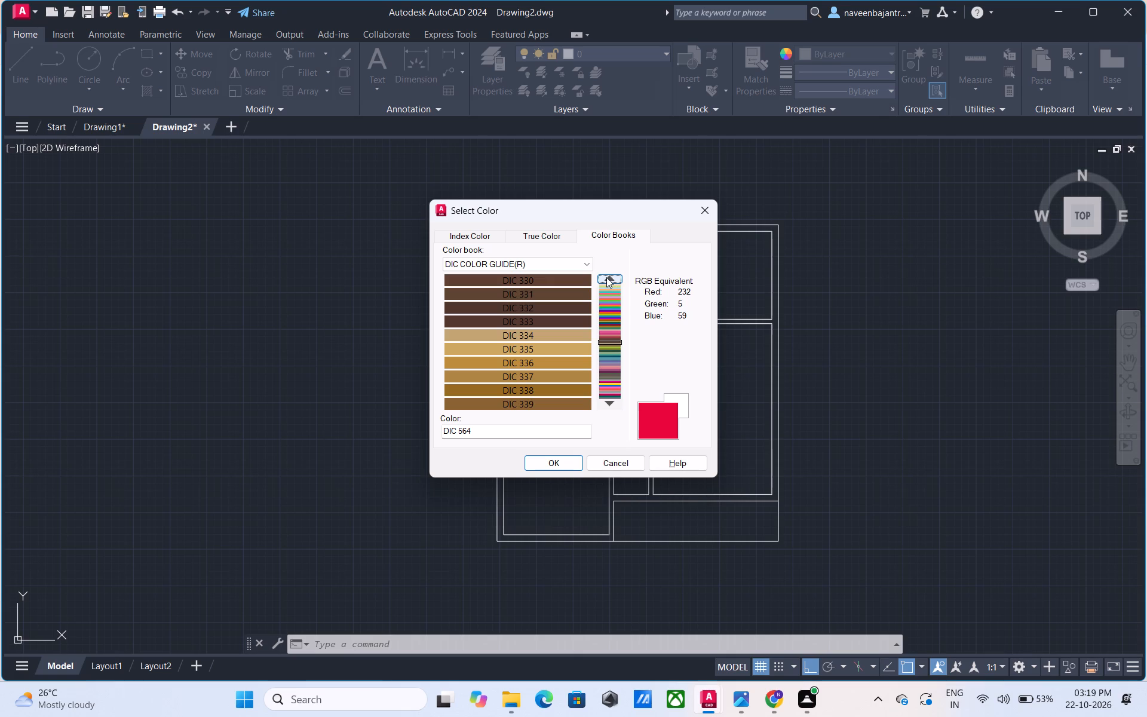
left_click(606, 277)
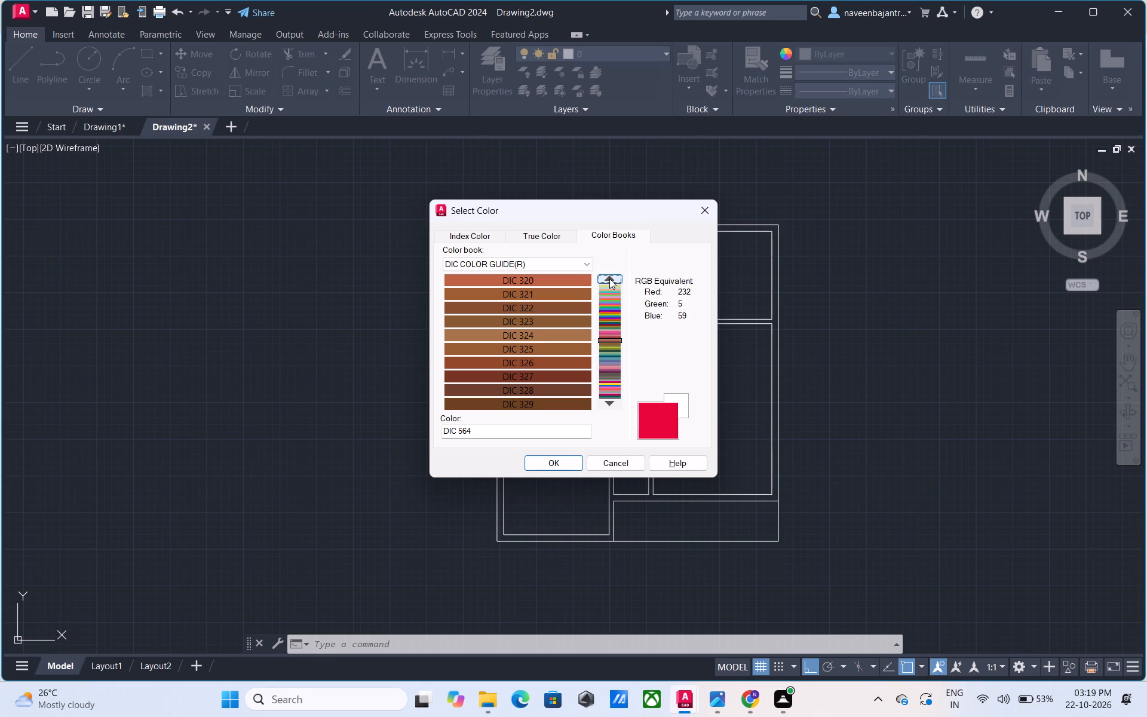
left_click(609, 278)
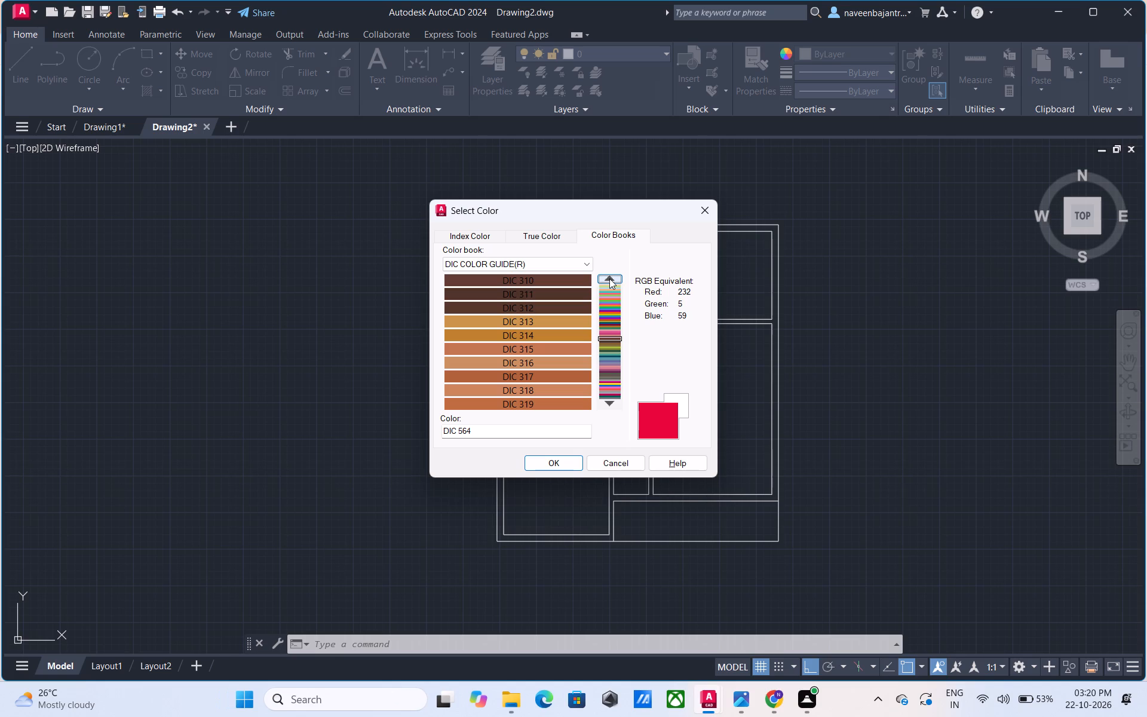
left_click(609, 278)
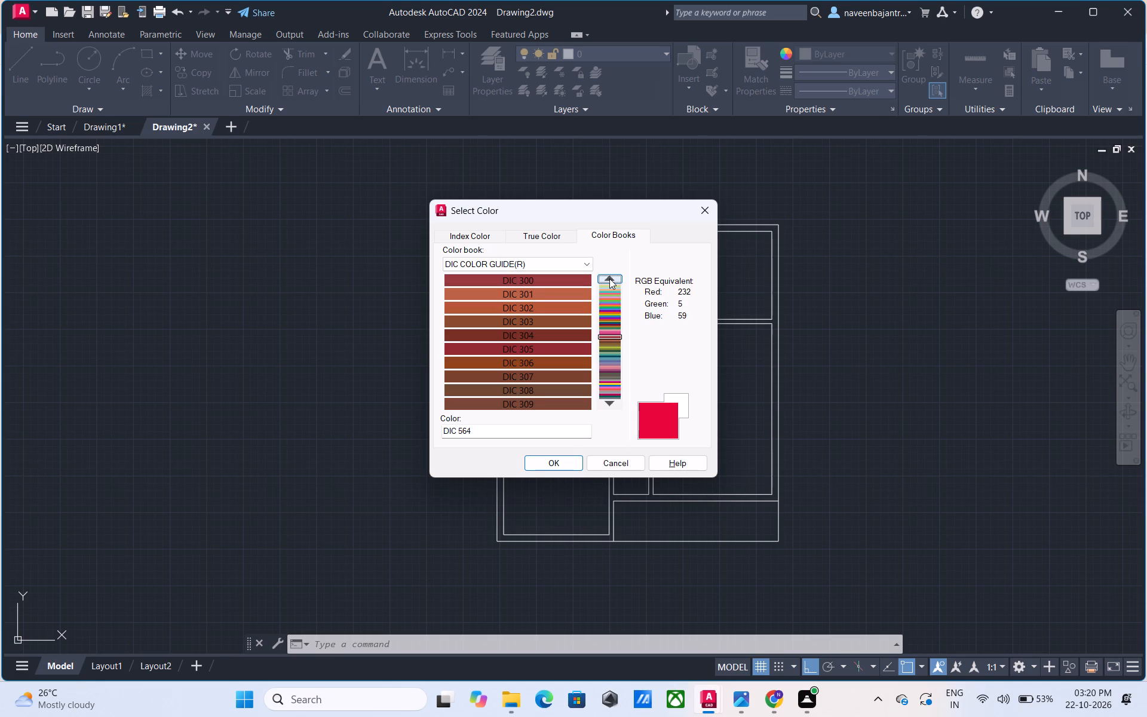
left_click(609, 278)
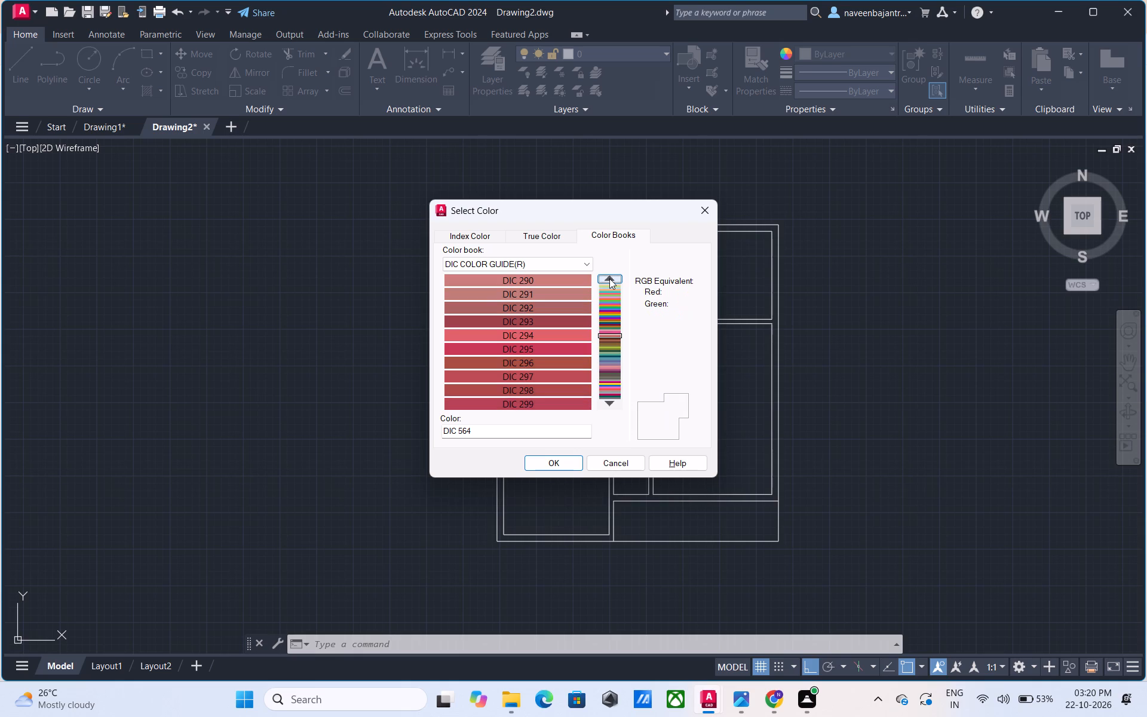
left_click(609, 278)
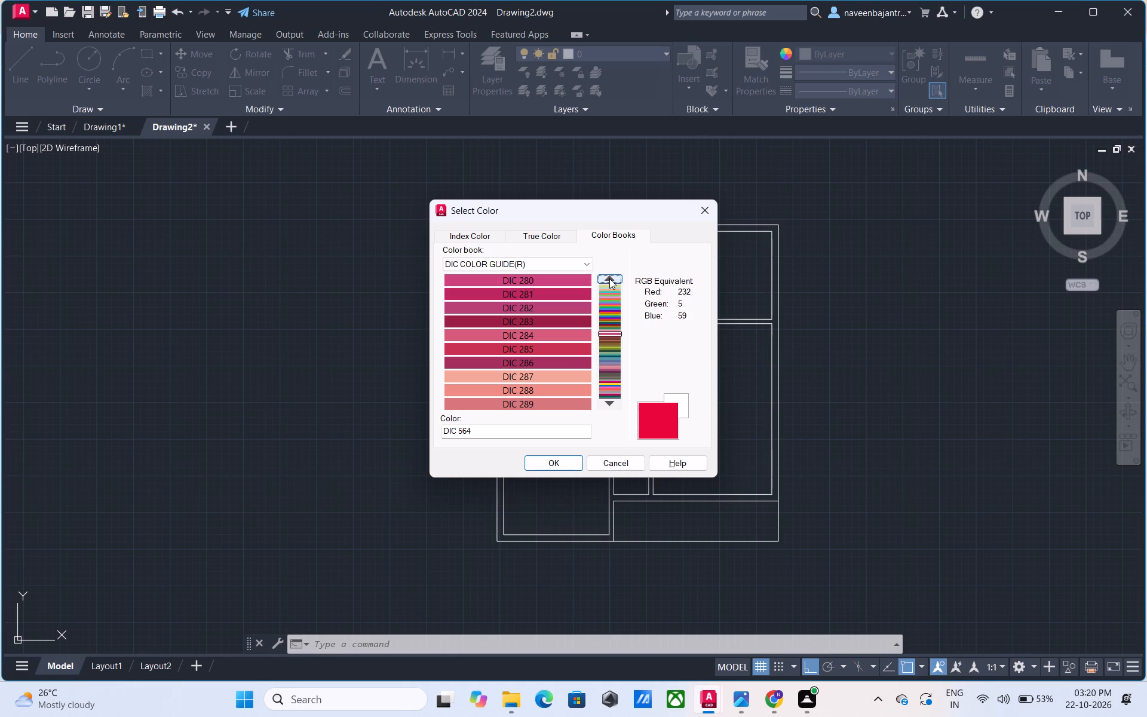
left_click(609, 278)
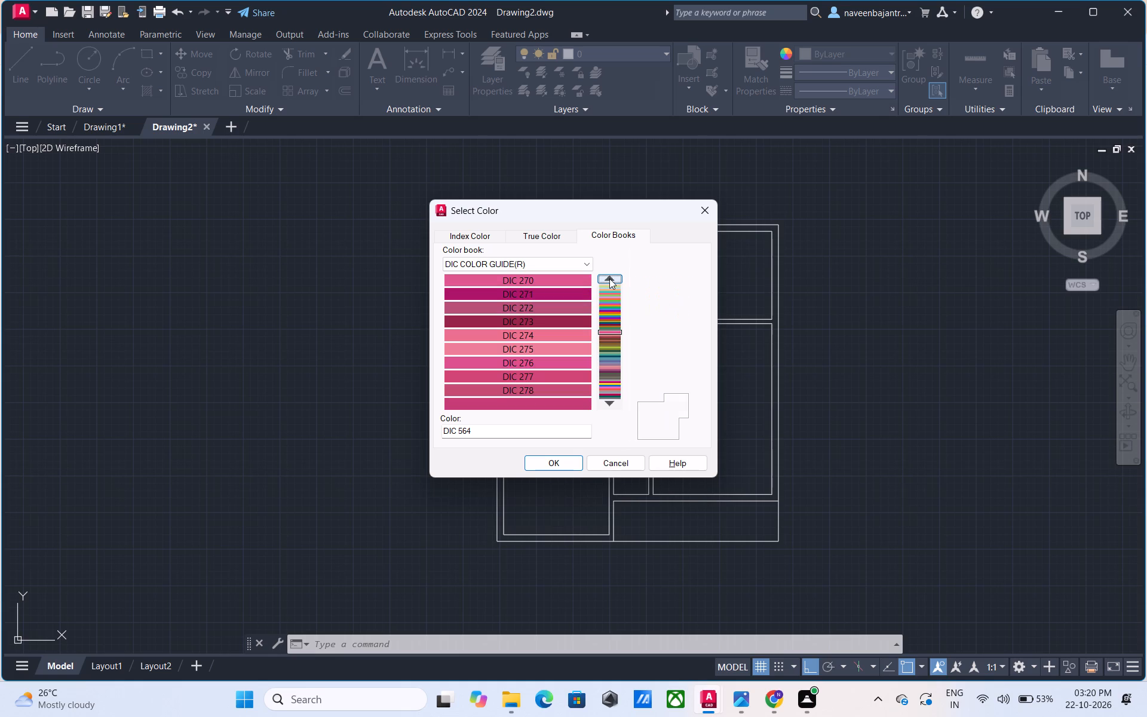
left_click(609, 278)
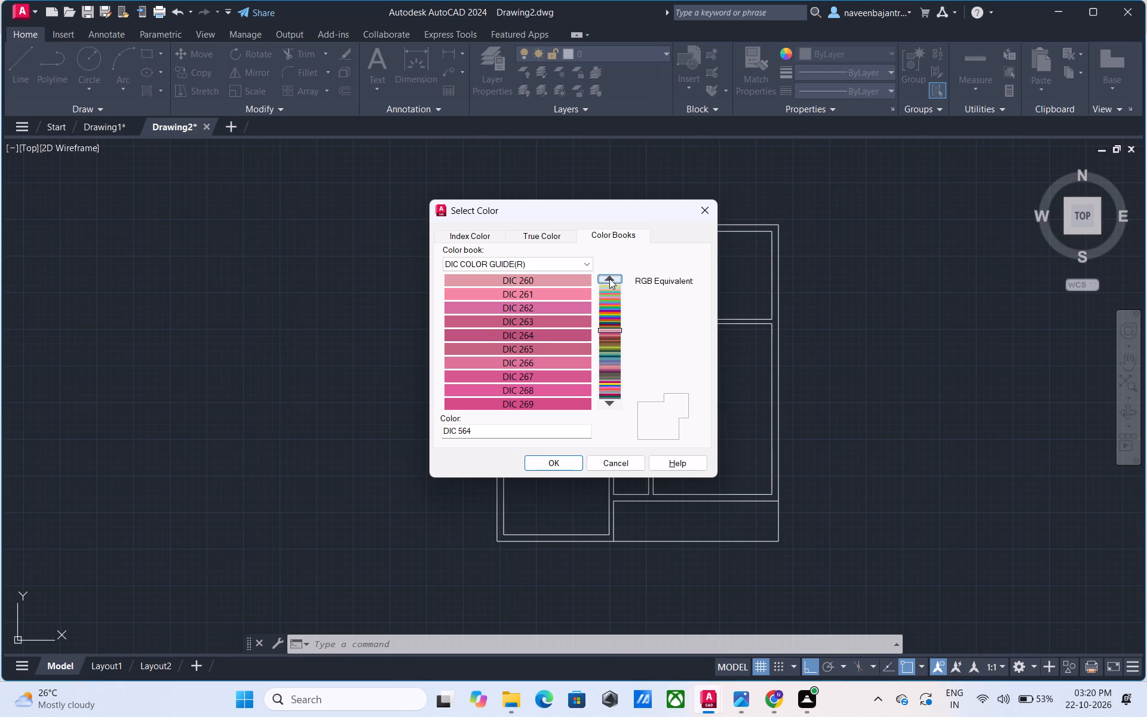
left_click(609, 278)
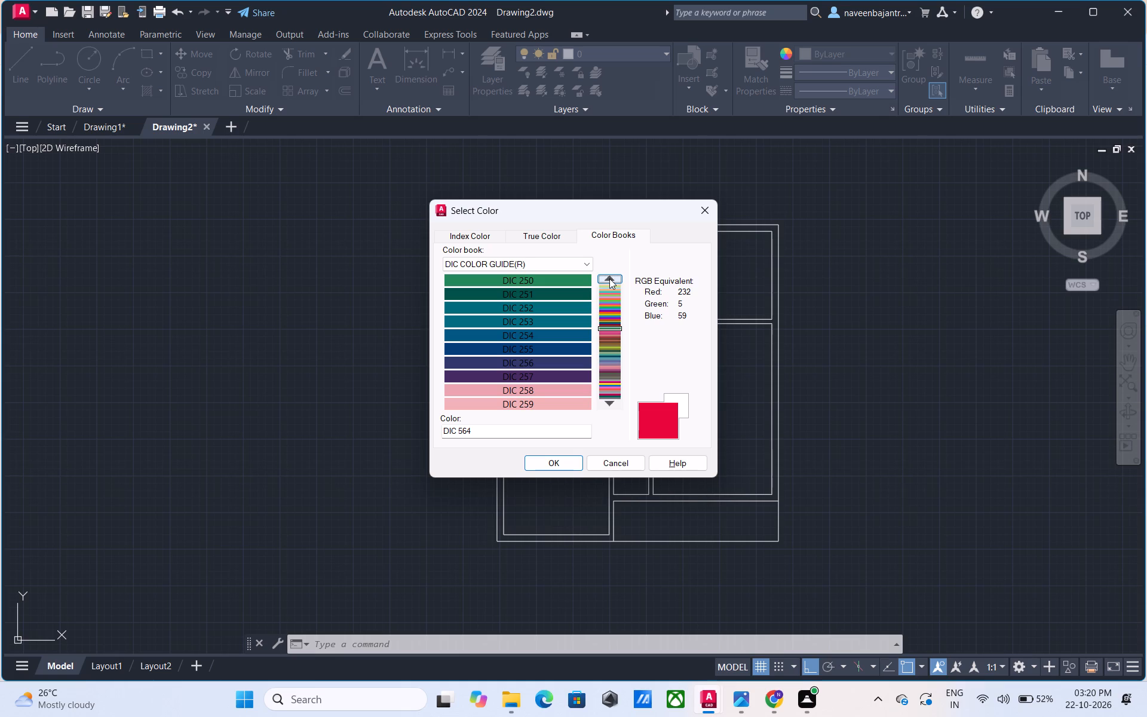
Continue backward through the DIC COLOR GUIDE(R) swatches, examining the colors from DIC 249 to DIC 141.
left_click(609, 278)
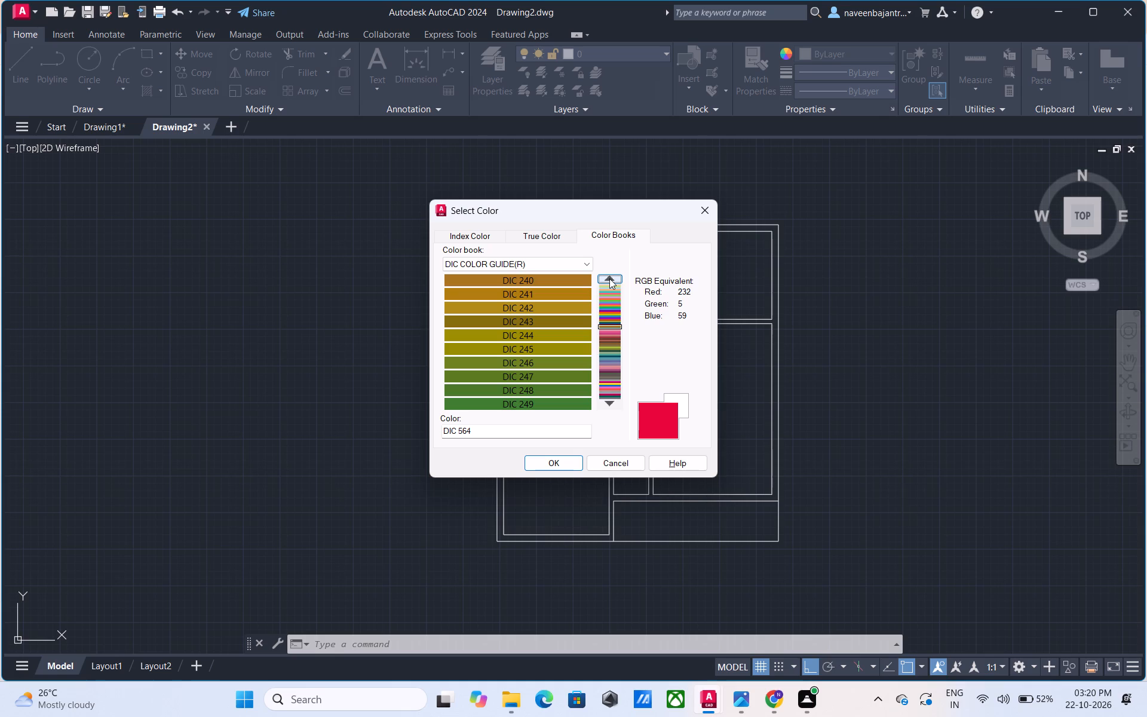
left_click(609, 278)
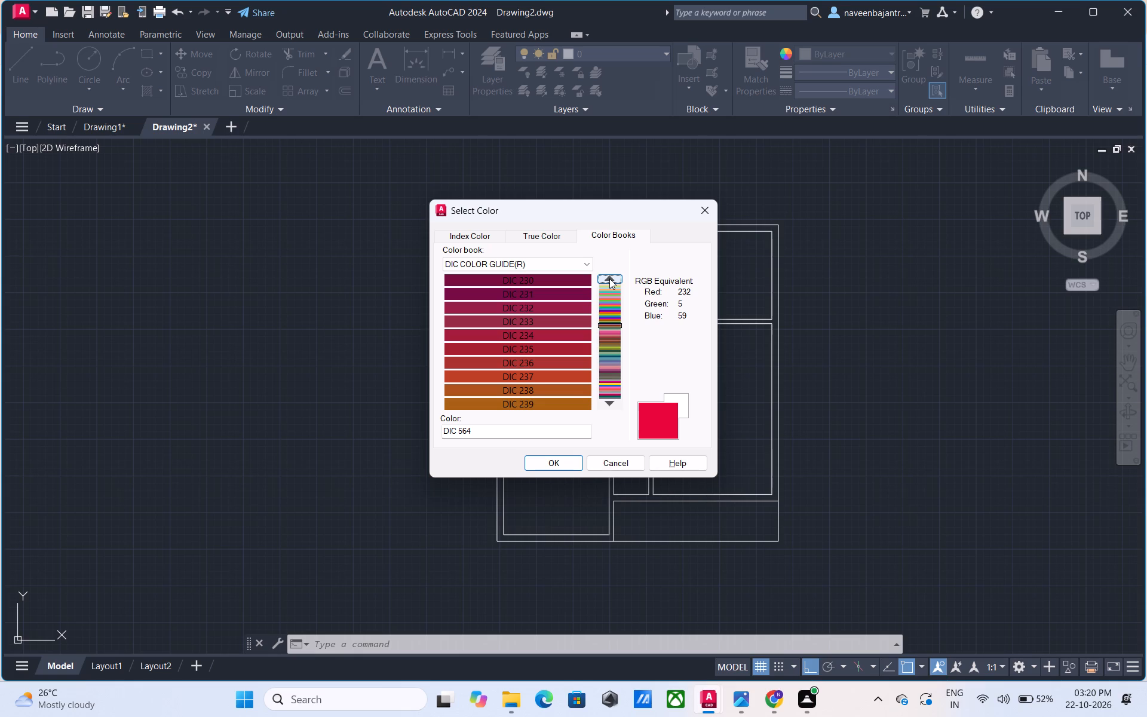
left_click(609, 278)
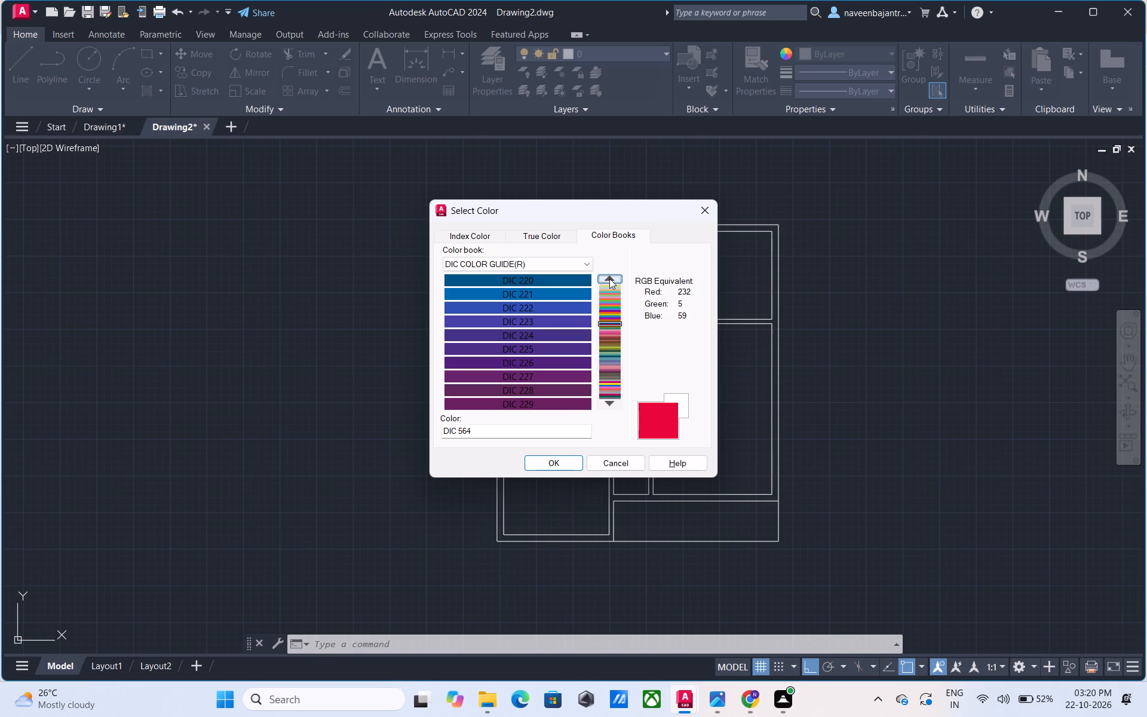
left_click(609, 278)
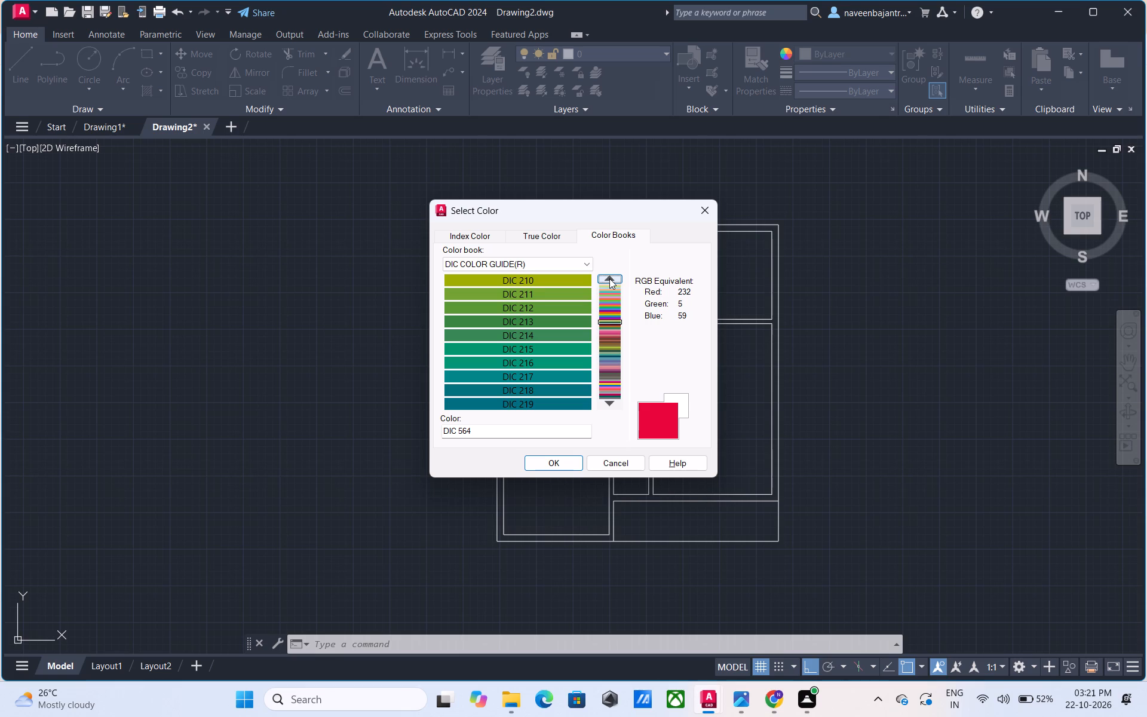
left_click(609, 278)
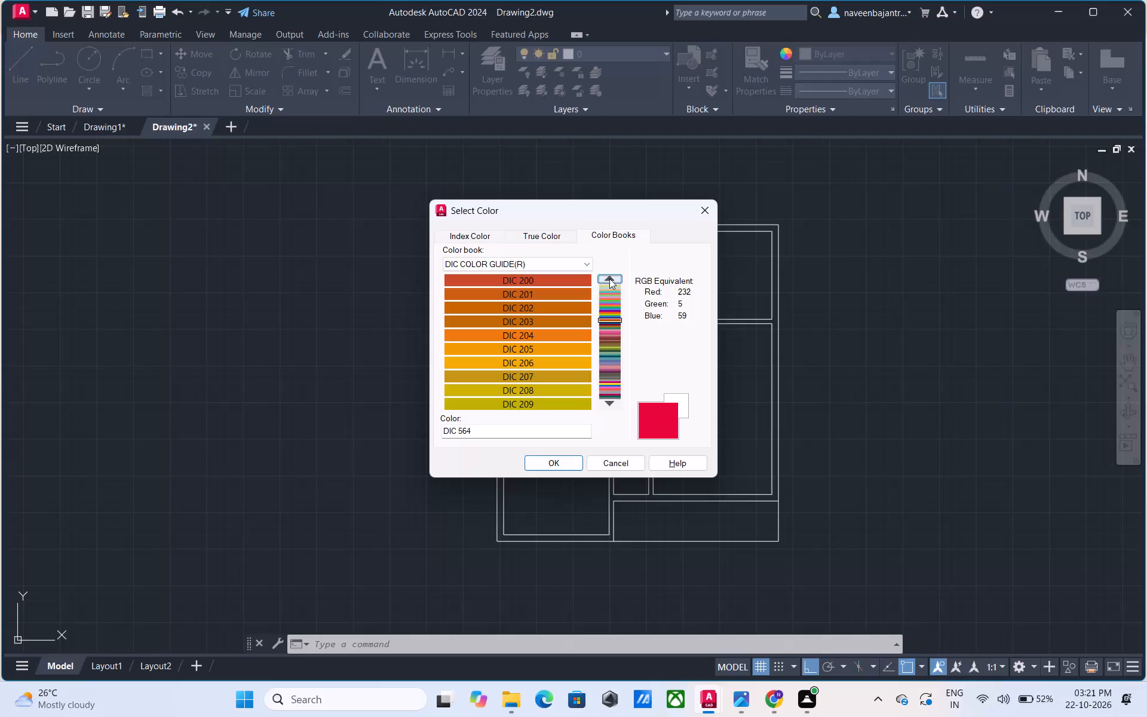
left_click(609, 278)
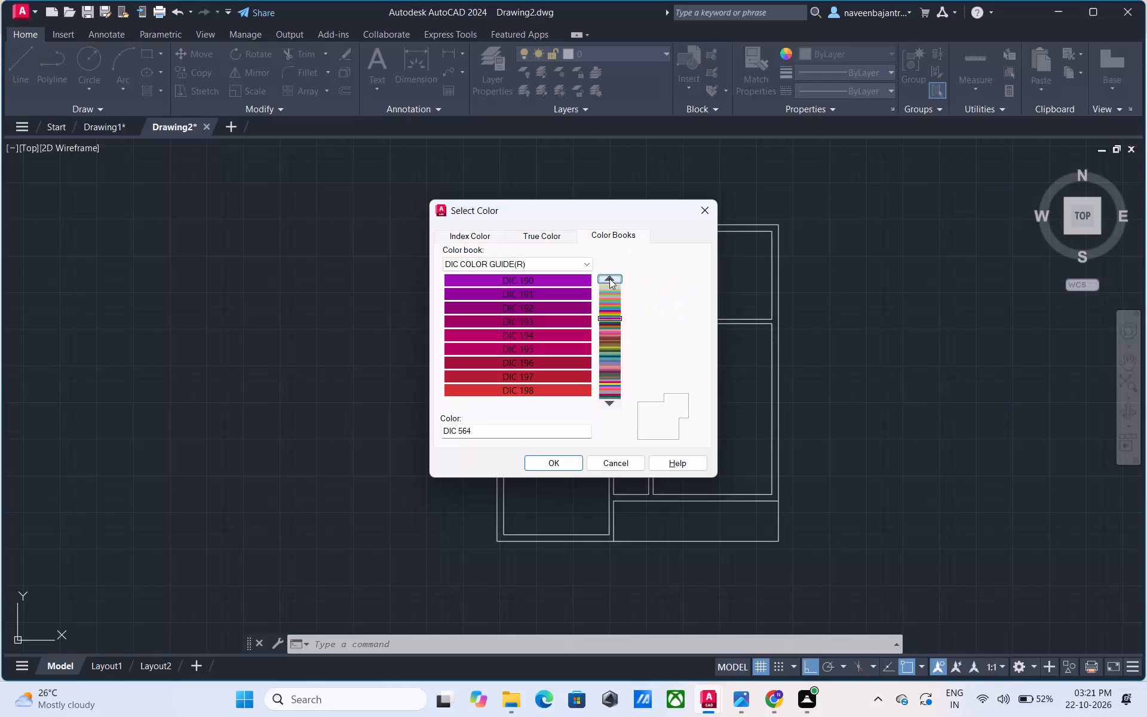
left_click(609, 278)
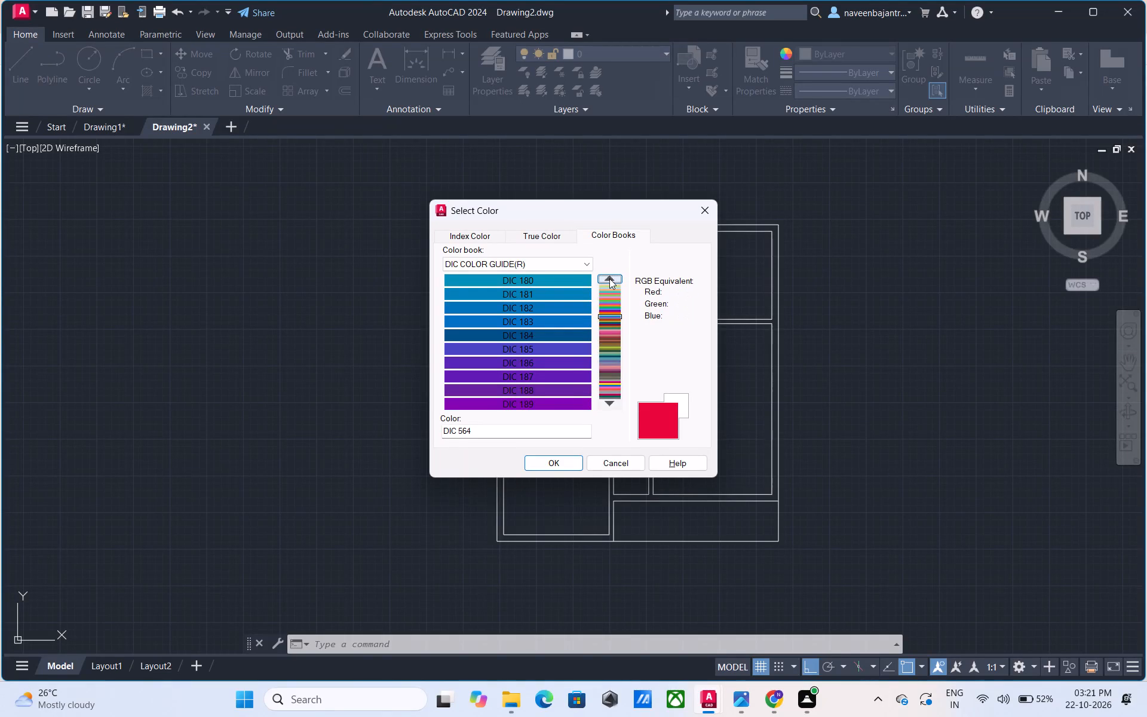
left_click(609, 278)
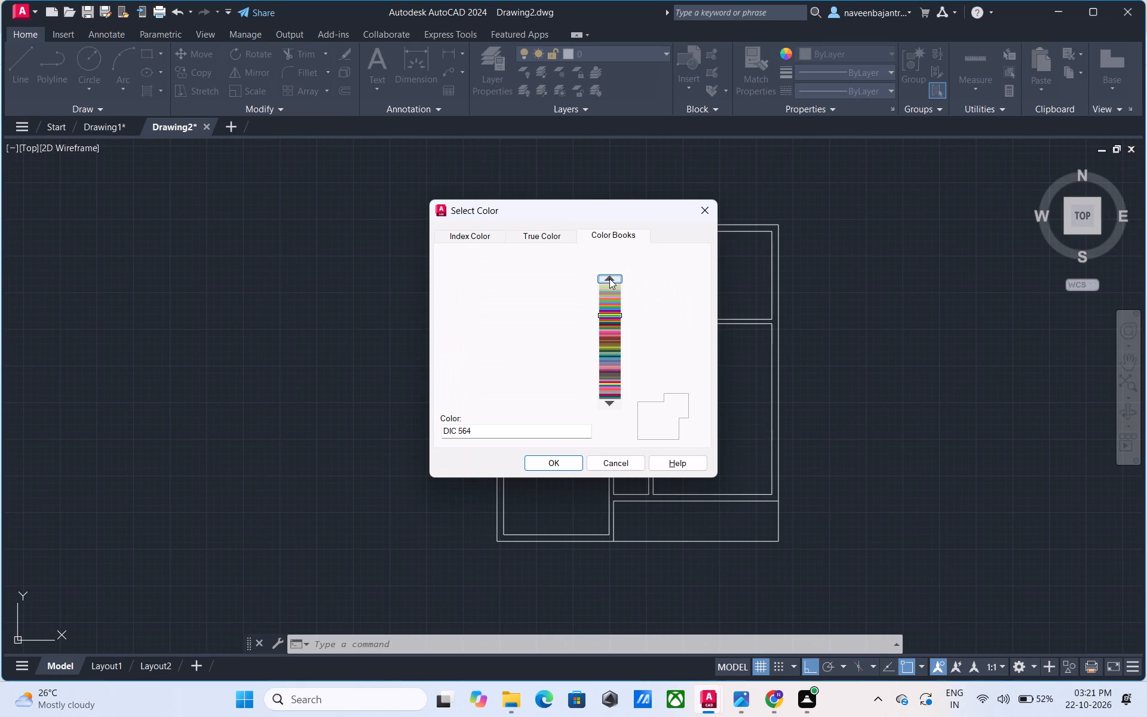
left_click(609, 278)
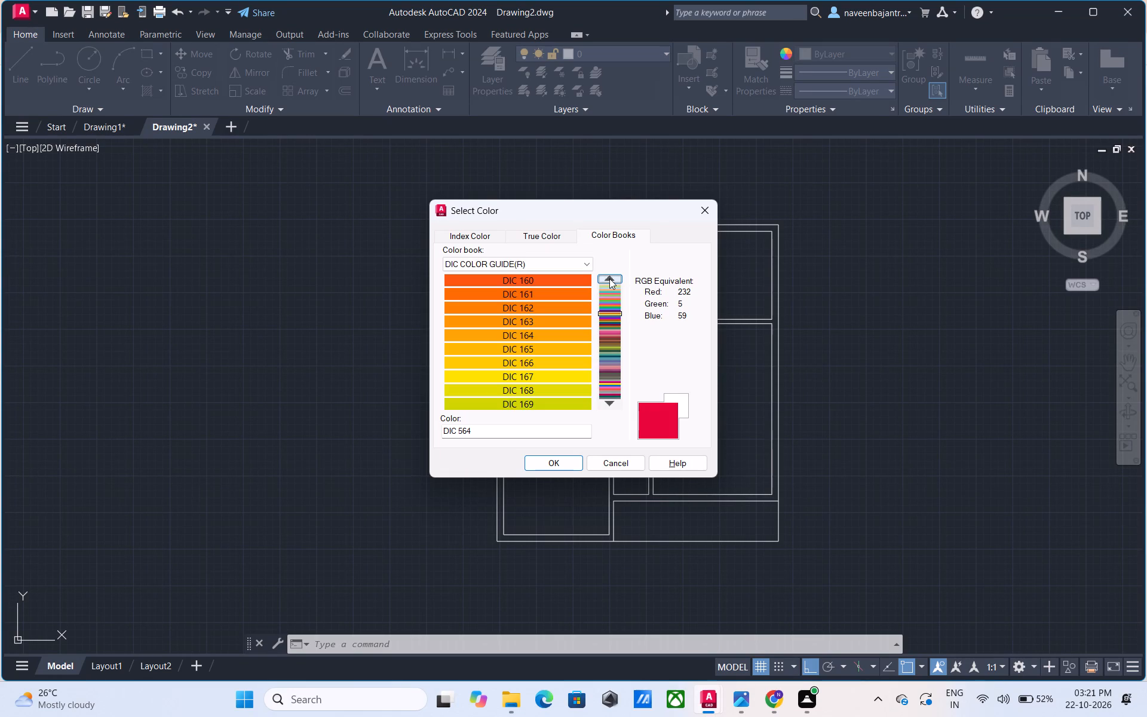
left_click(609, 278)
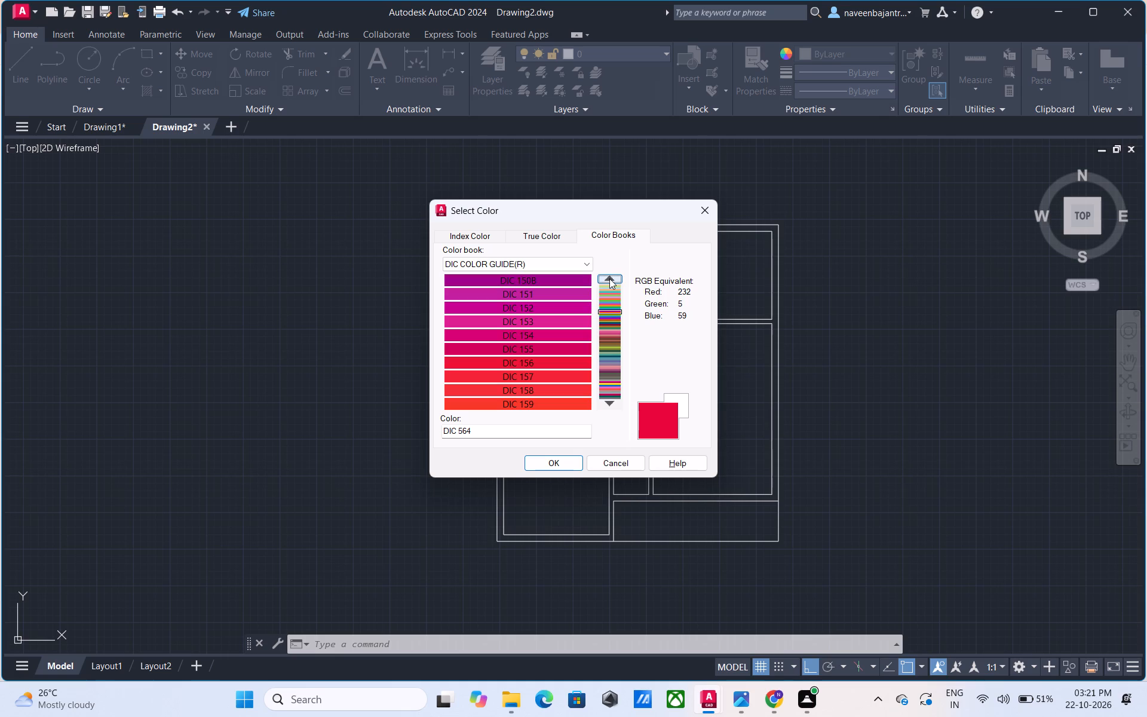
left_click(609, 278)
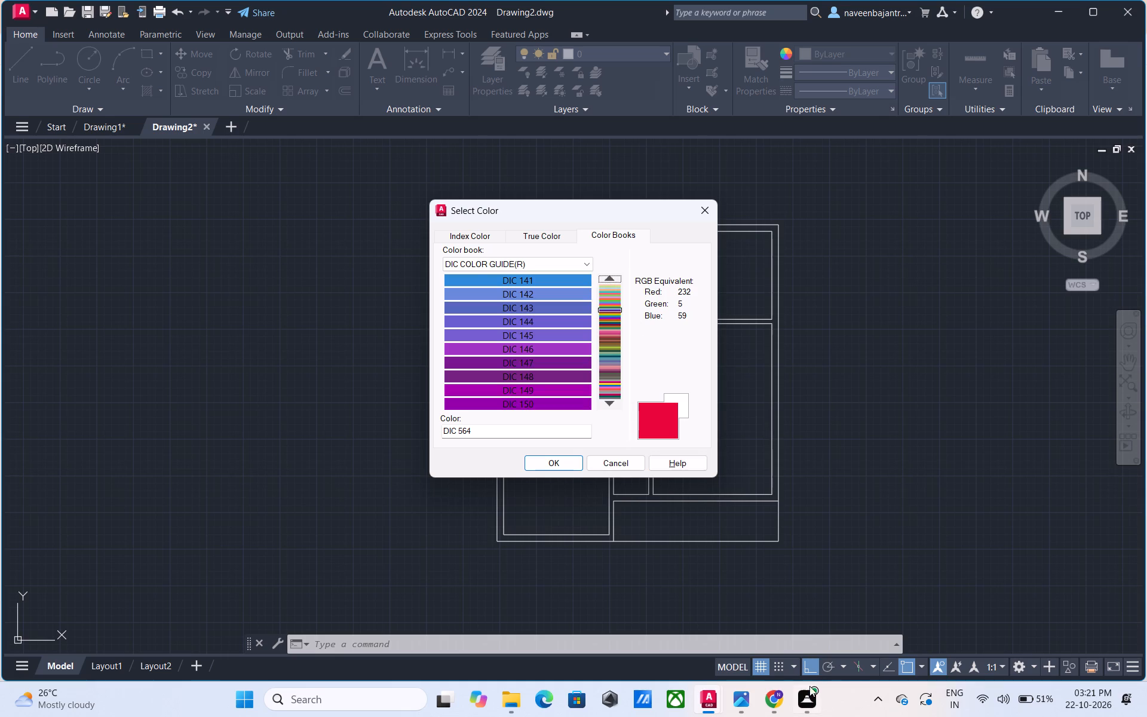
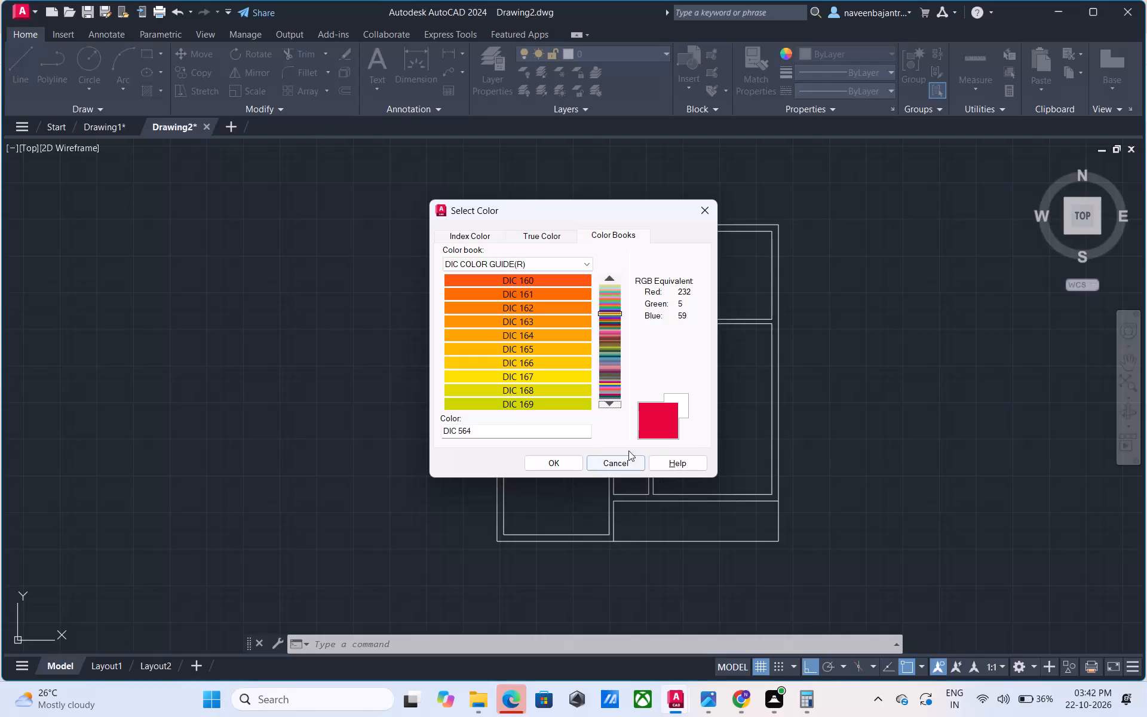
Examine the DIC COLOR GUIDE(R) swatches forward from DIC 160 to DIC 219 and discard the color selection.
left_click(612, 406)
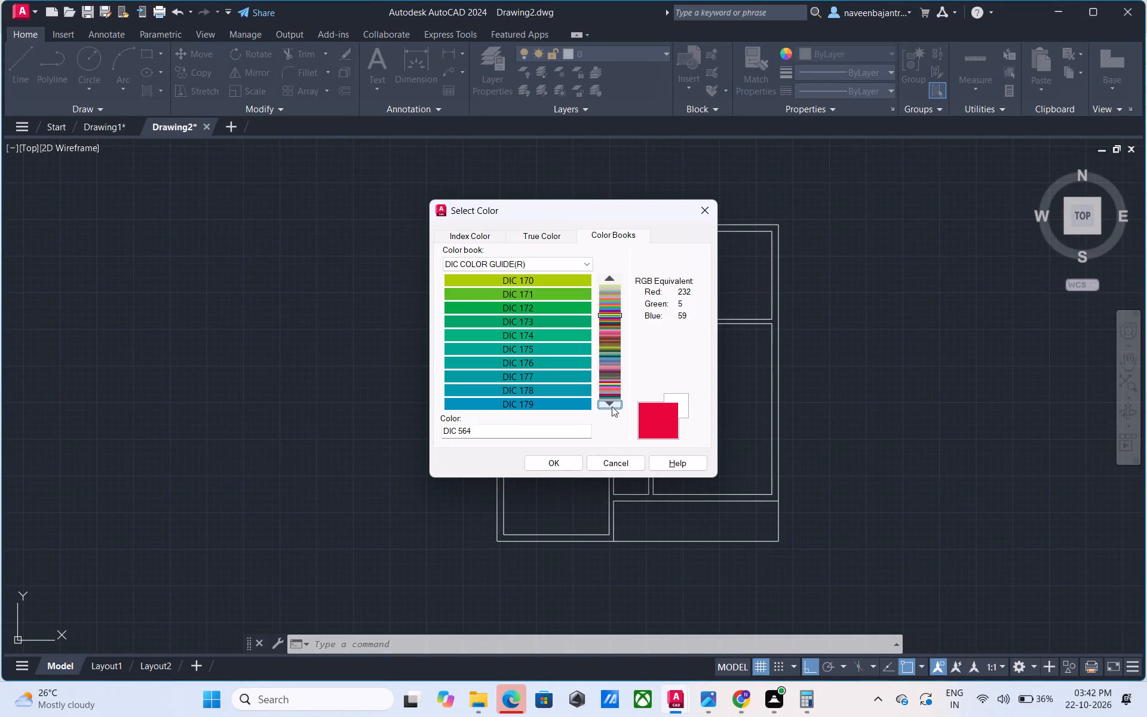
double_click(612, 406)
double_click(612, 406)
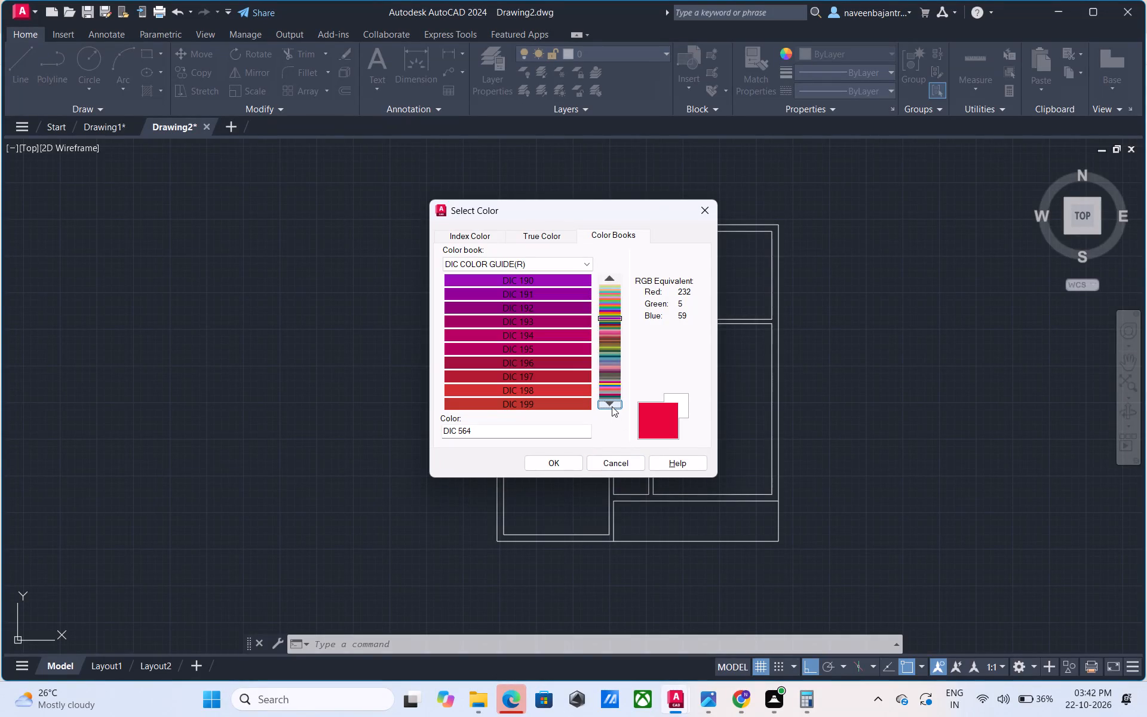
left_click(612, 406)
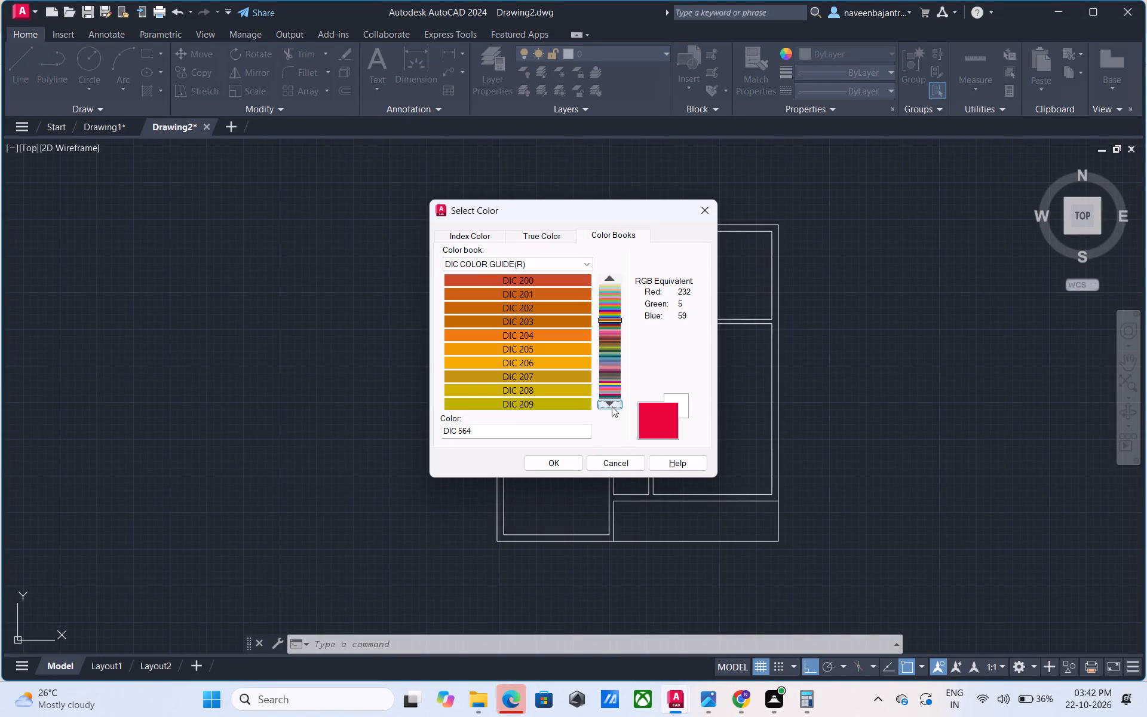
double_click(612, 406)
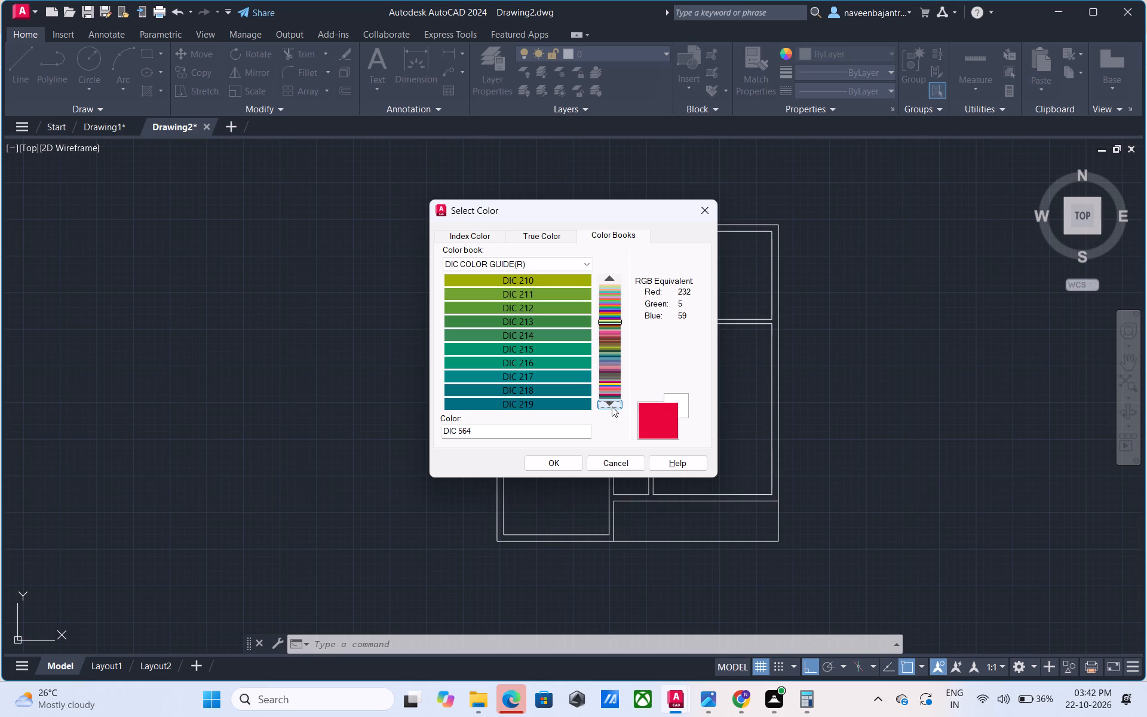
left_click(608, 465)
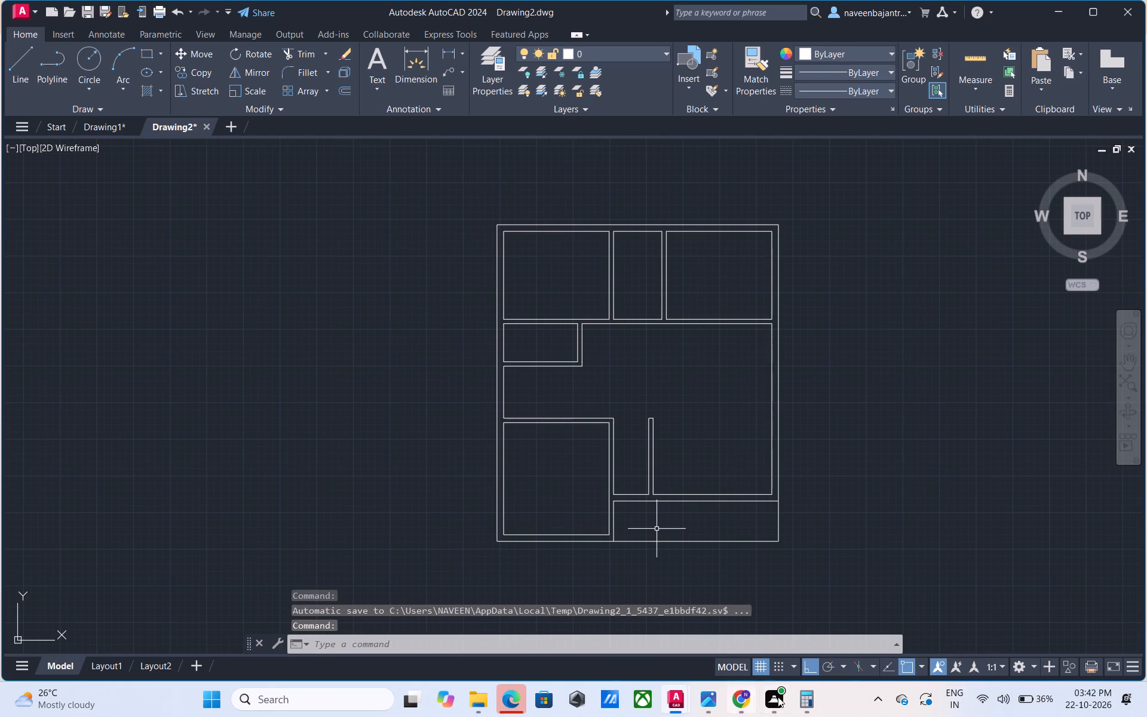
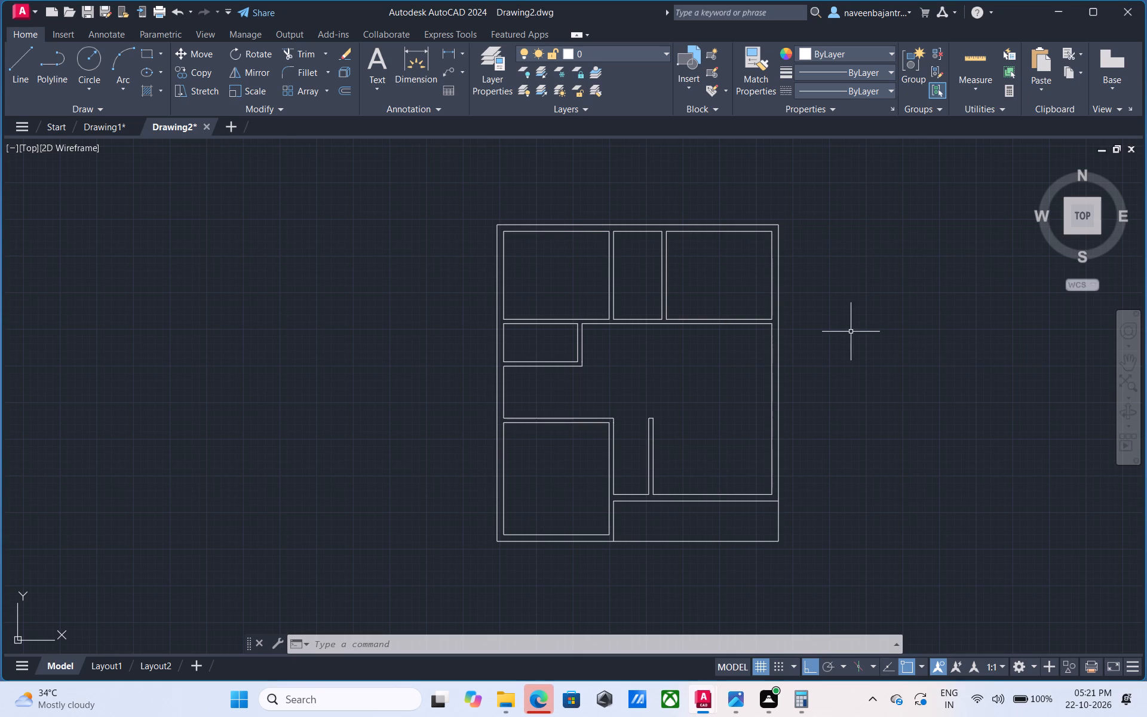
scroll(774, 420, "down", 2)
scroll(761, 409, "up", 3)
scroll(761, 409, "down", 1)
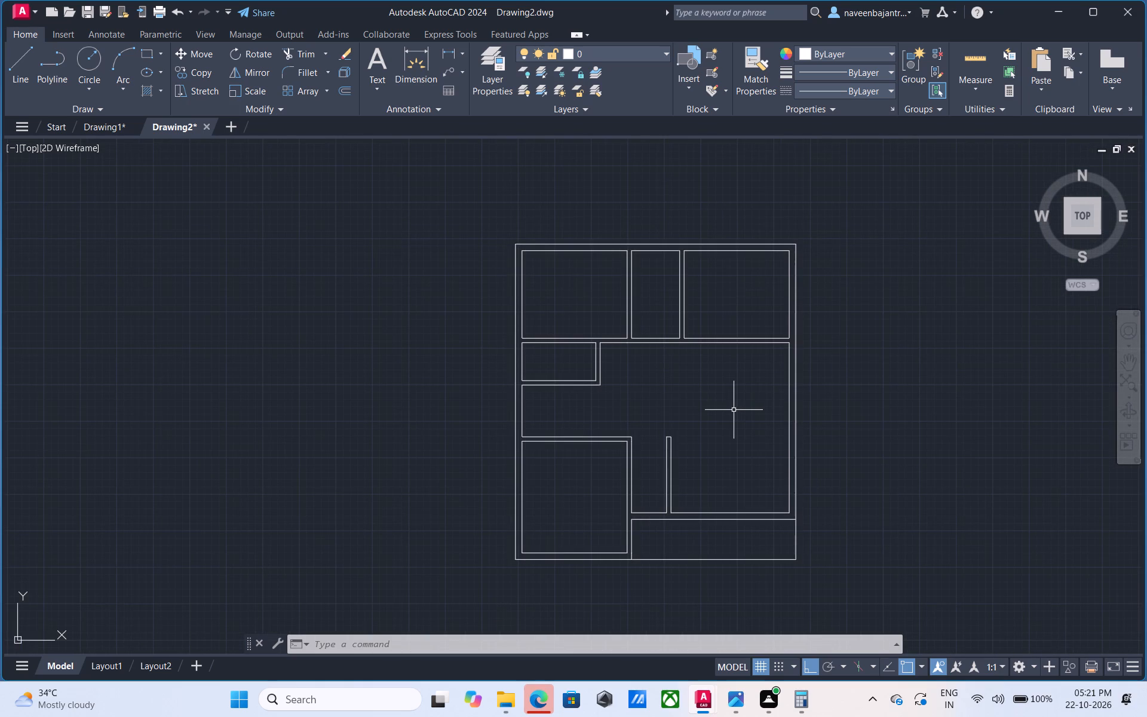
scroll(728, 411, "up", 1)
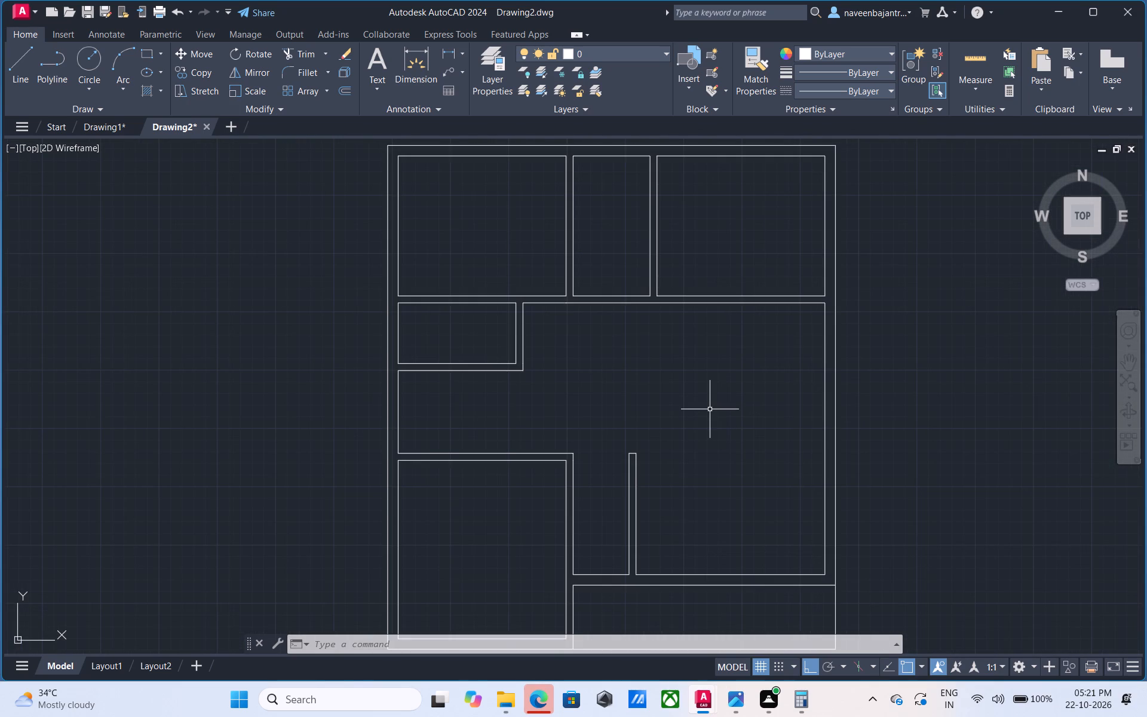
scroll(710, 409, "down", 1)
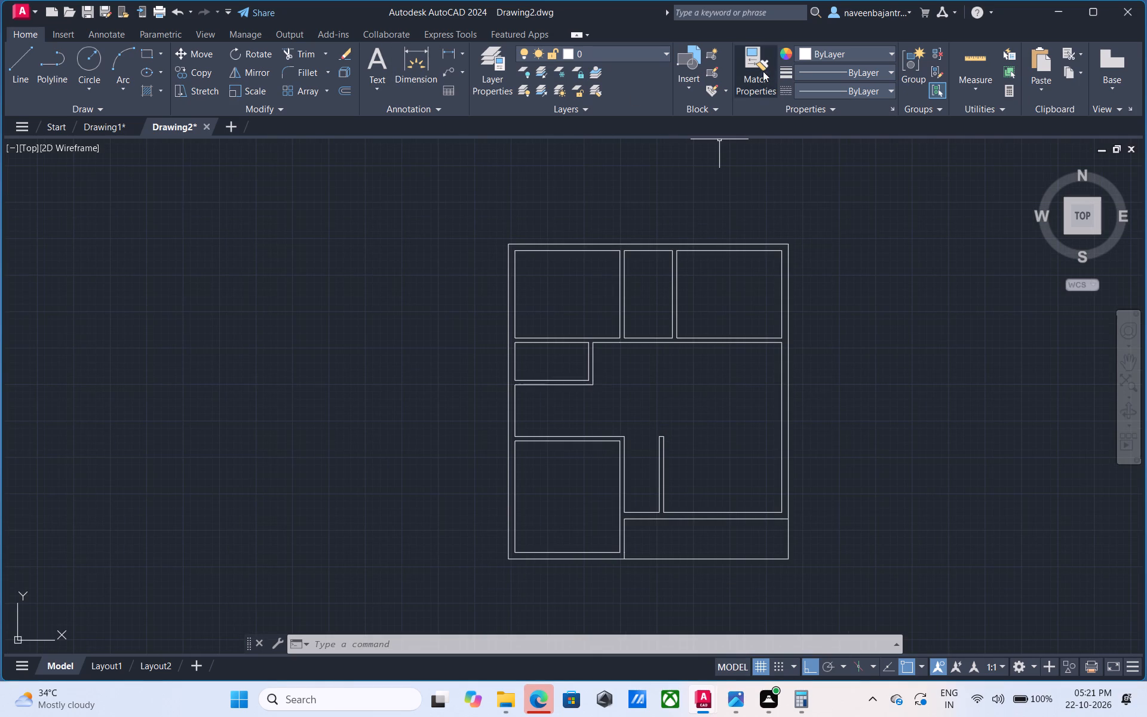
Open the object color choices to view the available index, recent and palette colors.
left_click(799, 57)
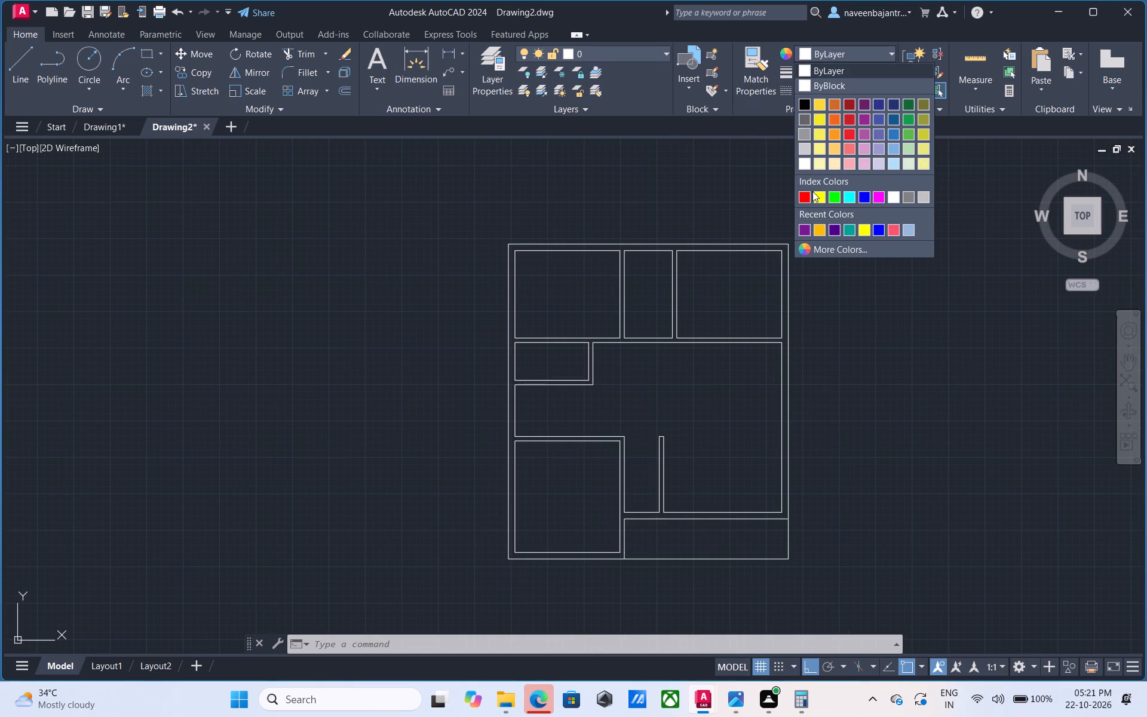
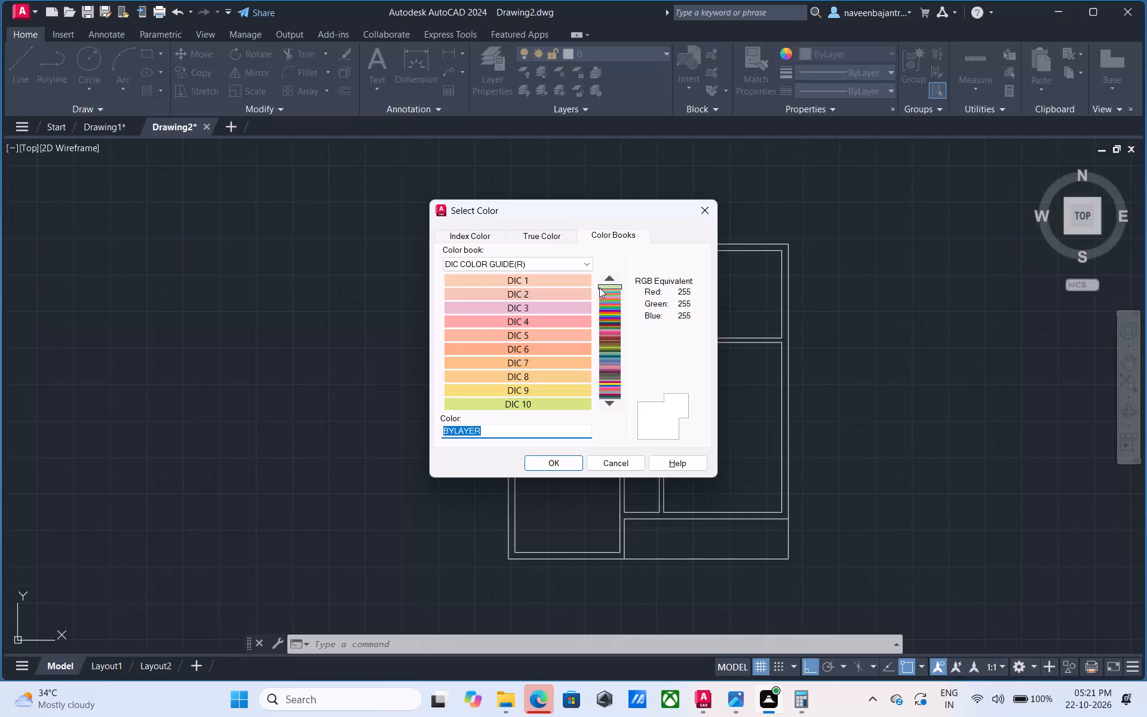
Browse the DIC COLOR GUIDE(R) color book page by page, examining the swatches from DIC 1 through DIC 389.
double_click(603, 407)
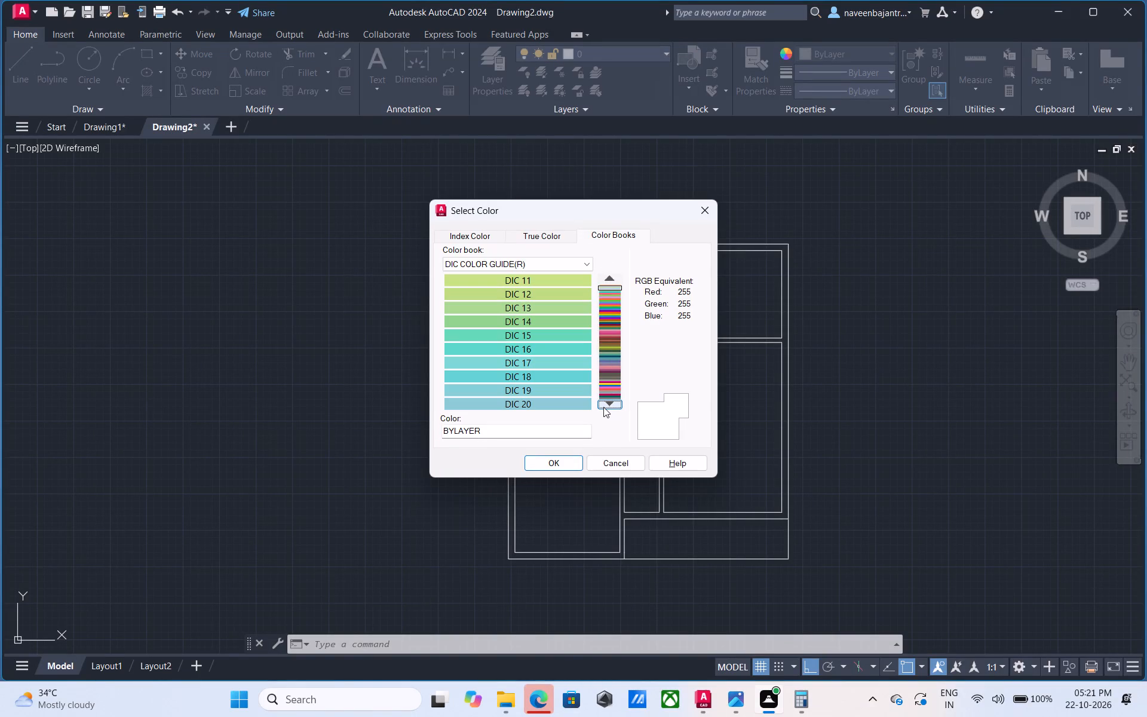
left_click(603, 407)
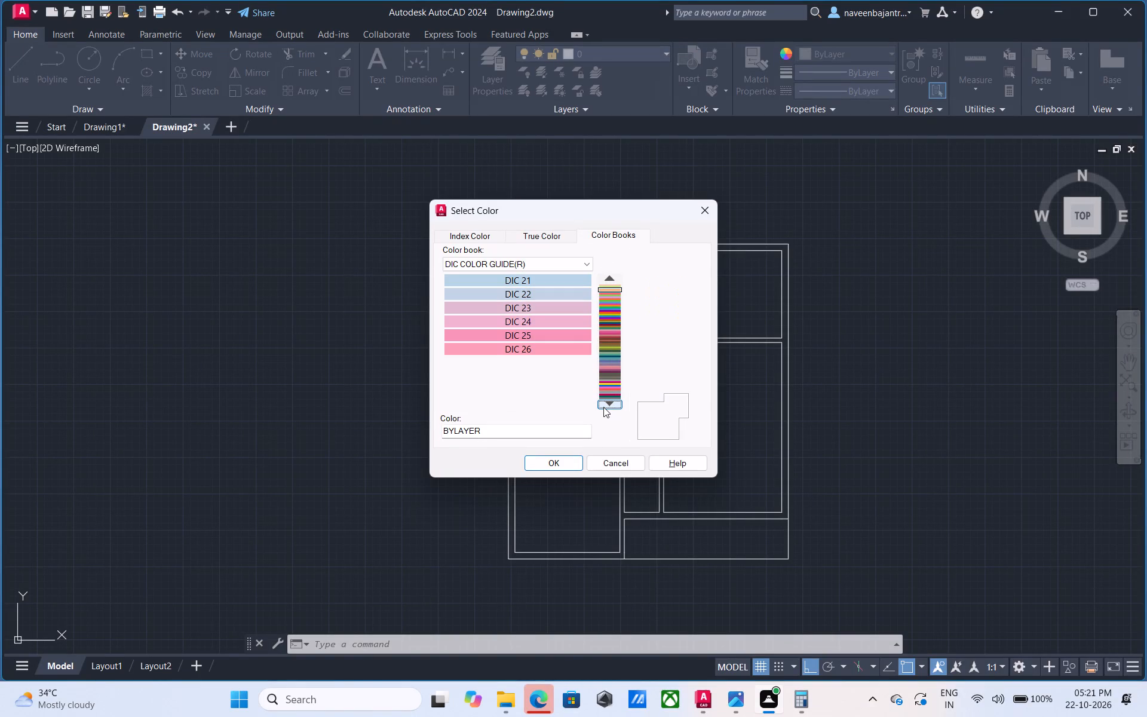
left_click(603, 407)
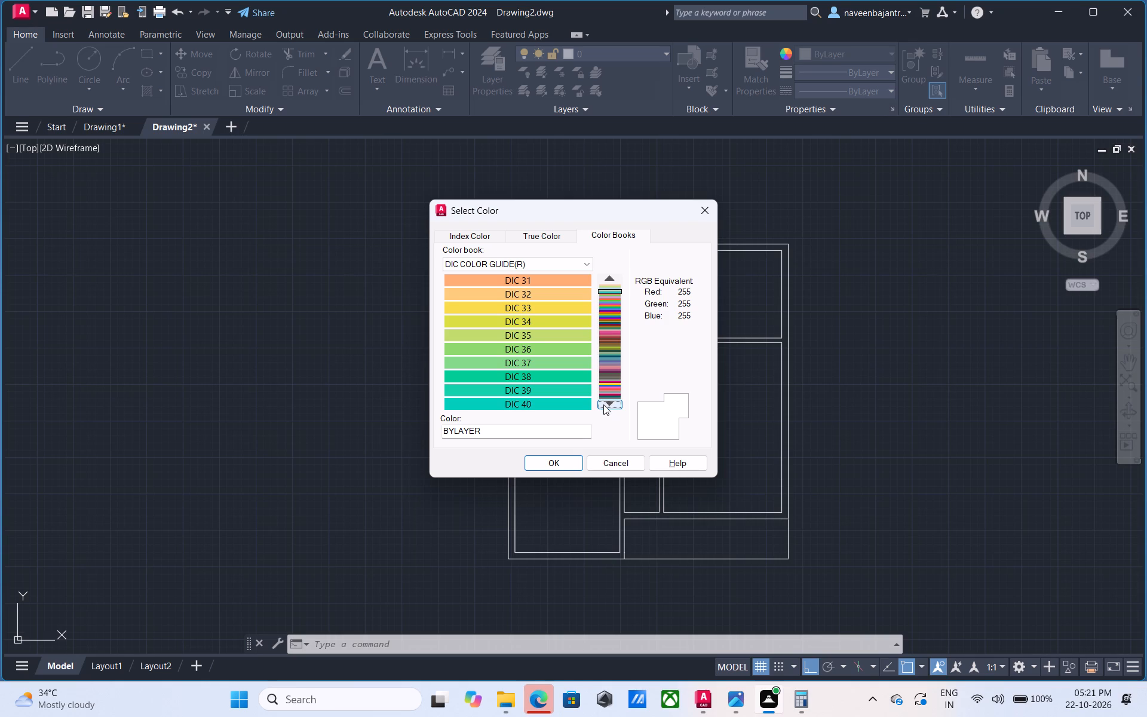
left_click(603, 405)
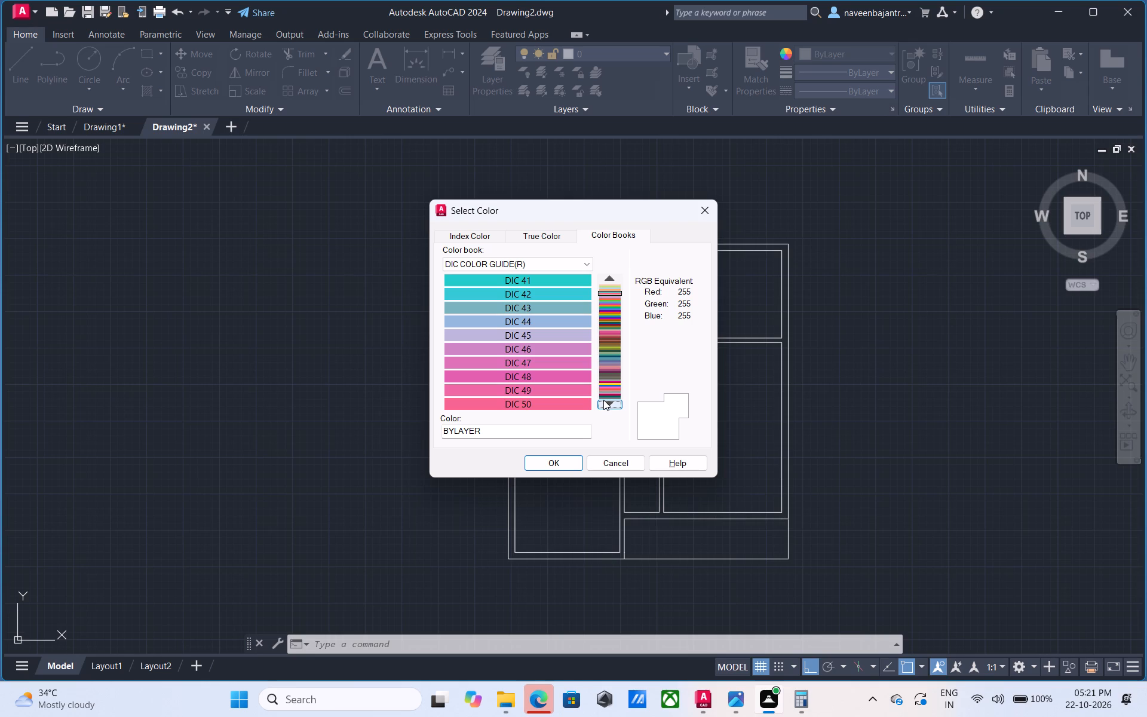
left_click(603, 403)
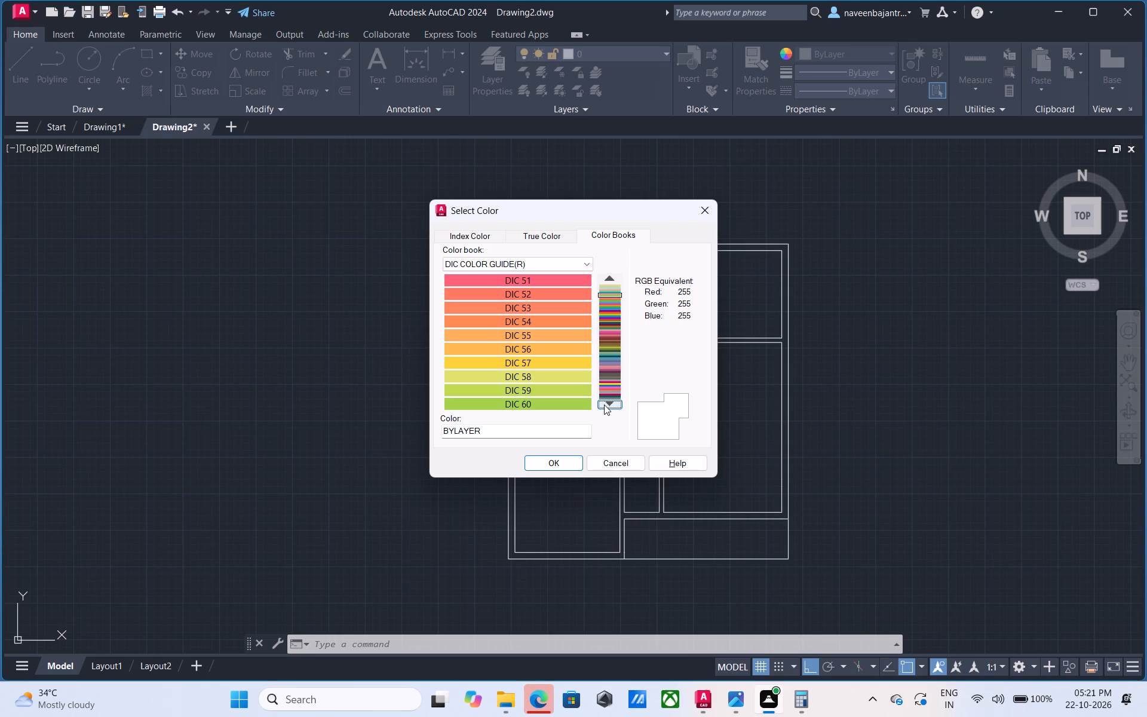
left_click(606, 405)
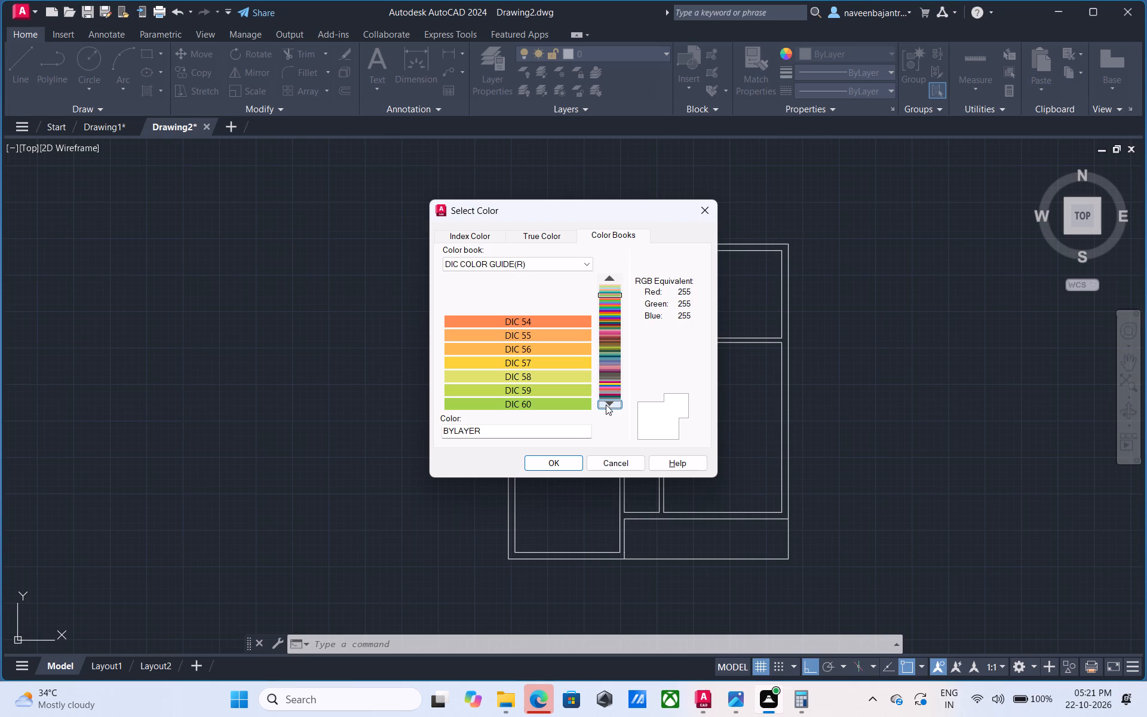
left_click(606, 405)
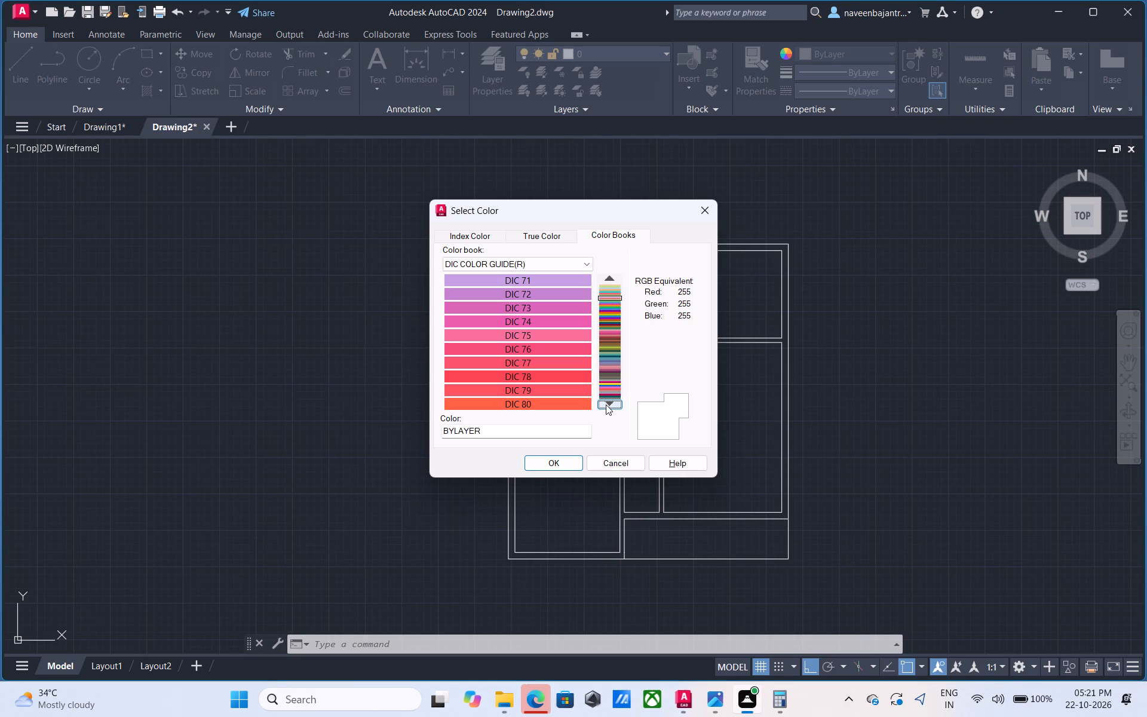
left_click(606, 405)
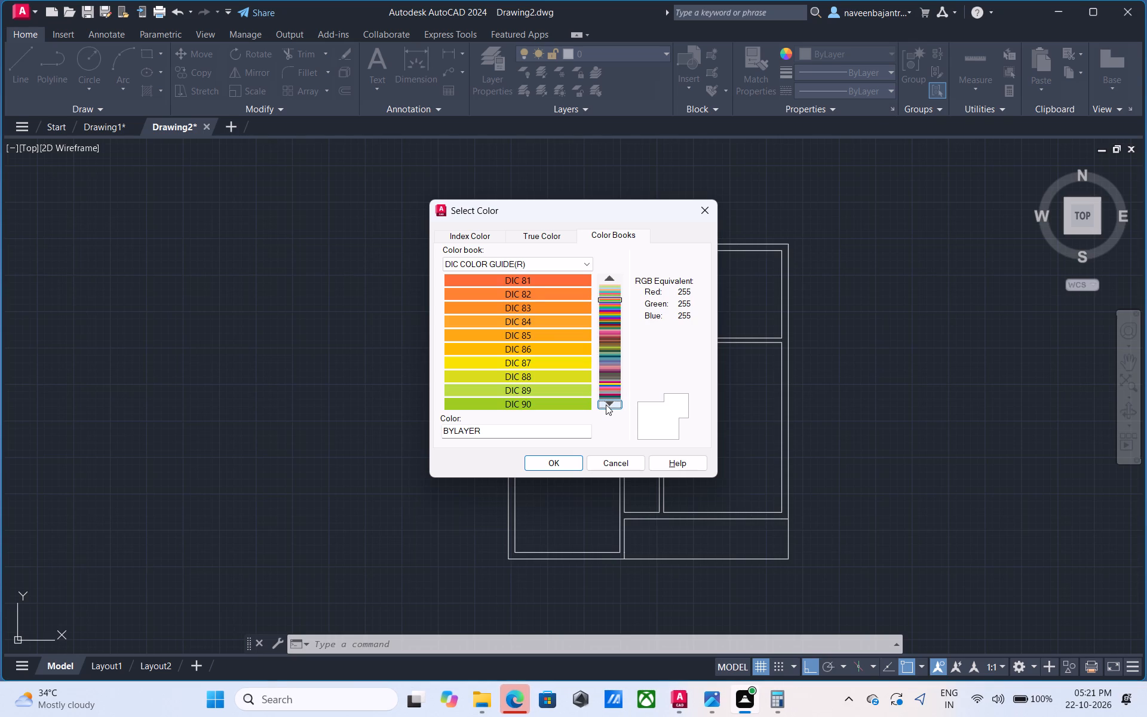
left_click(606, 405)
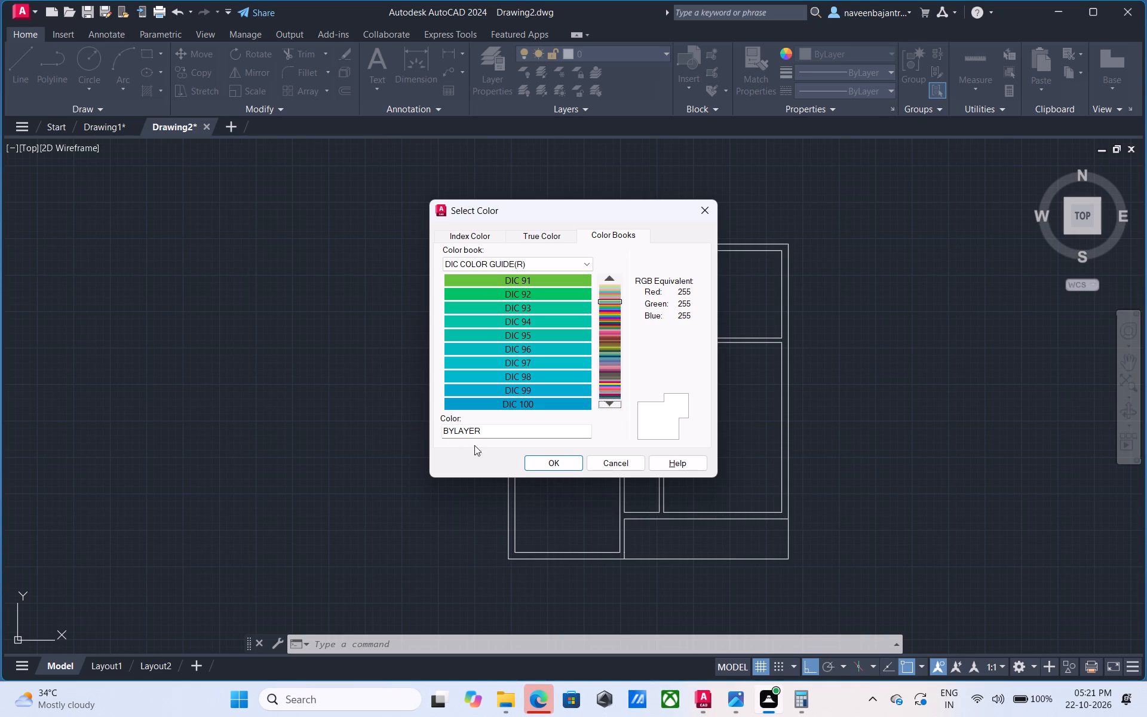
left_click(609, 402)
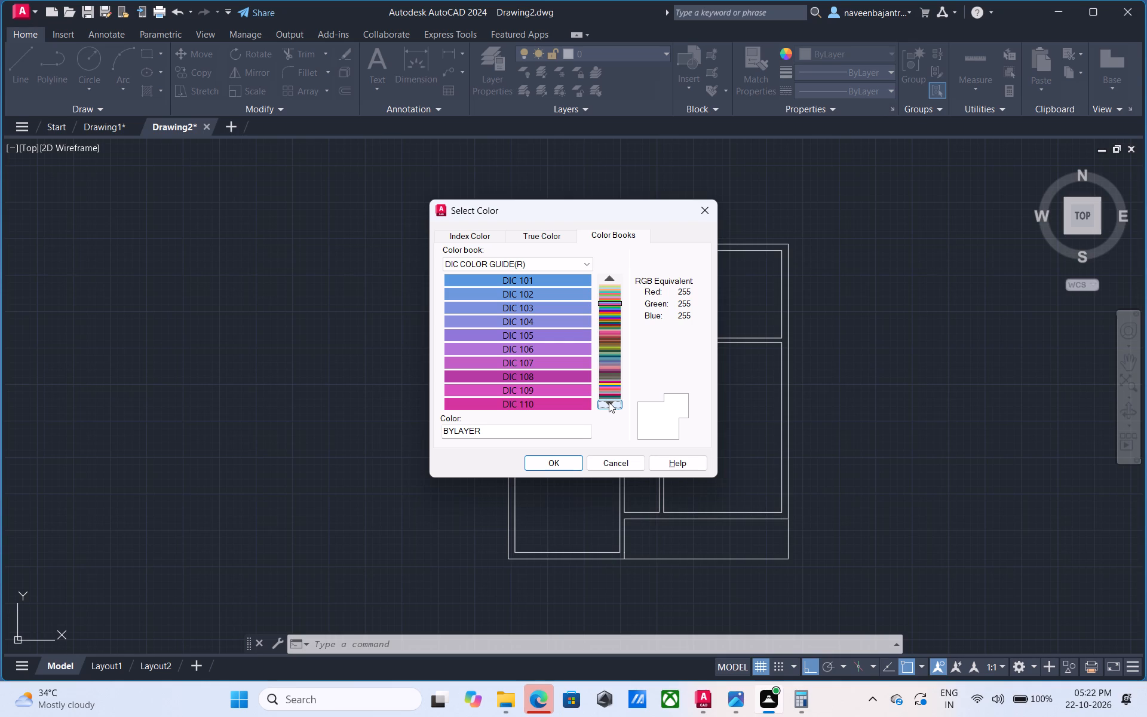
left_click(609, 402)
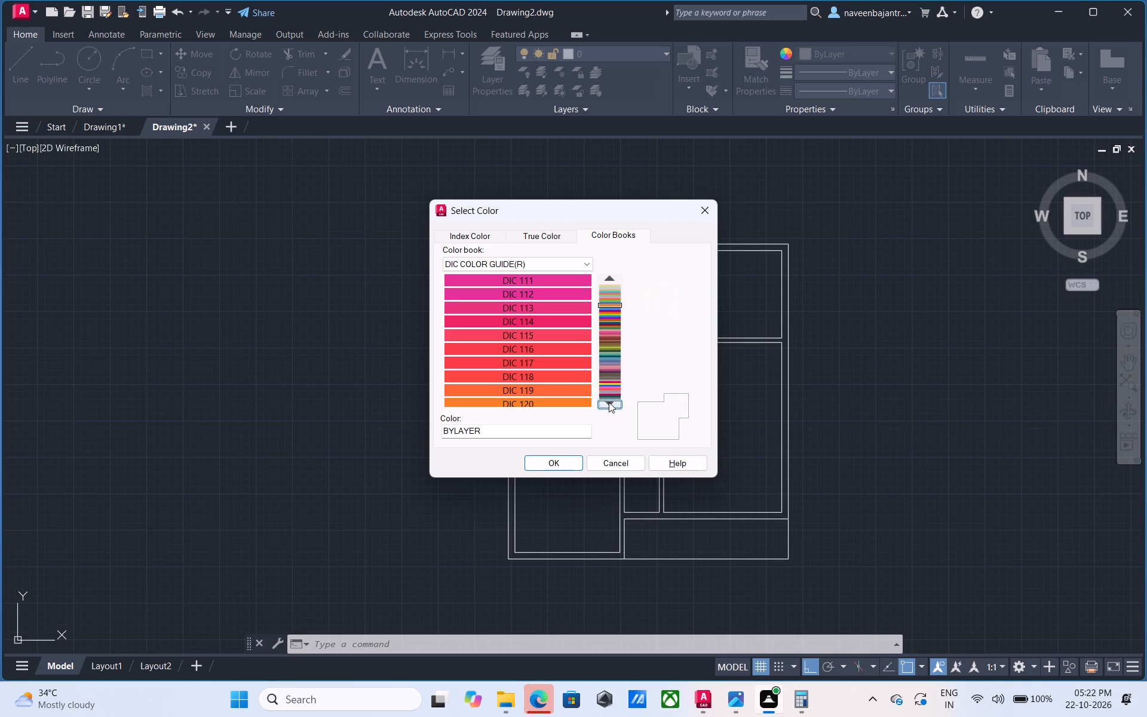
left_click(609, 402)
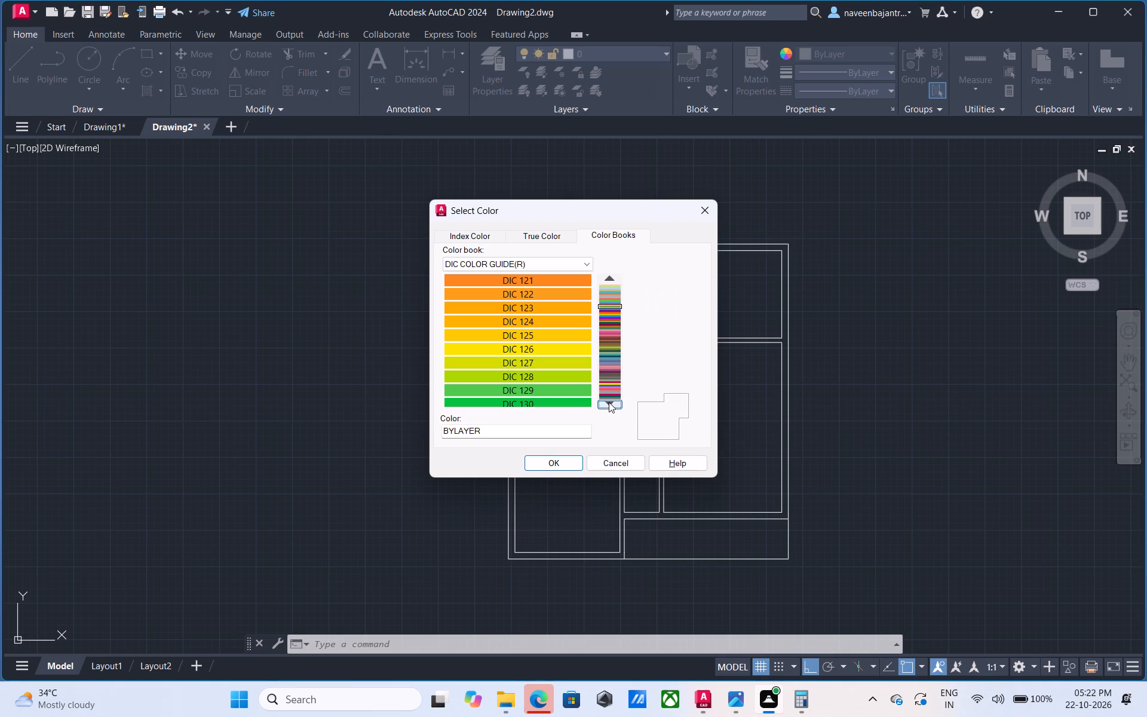
left_click(609, 402)
left_click(609, 402)
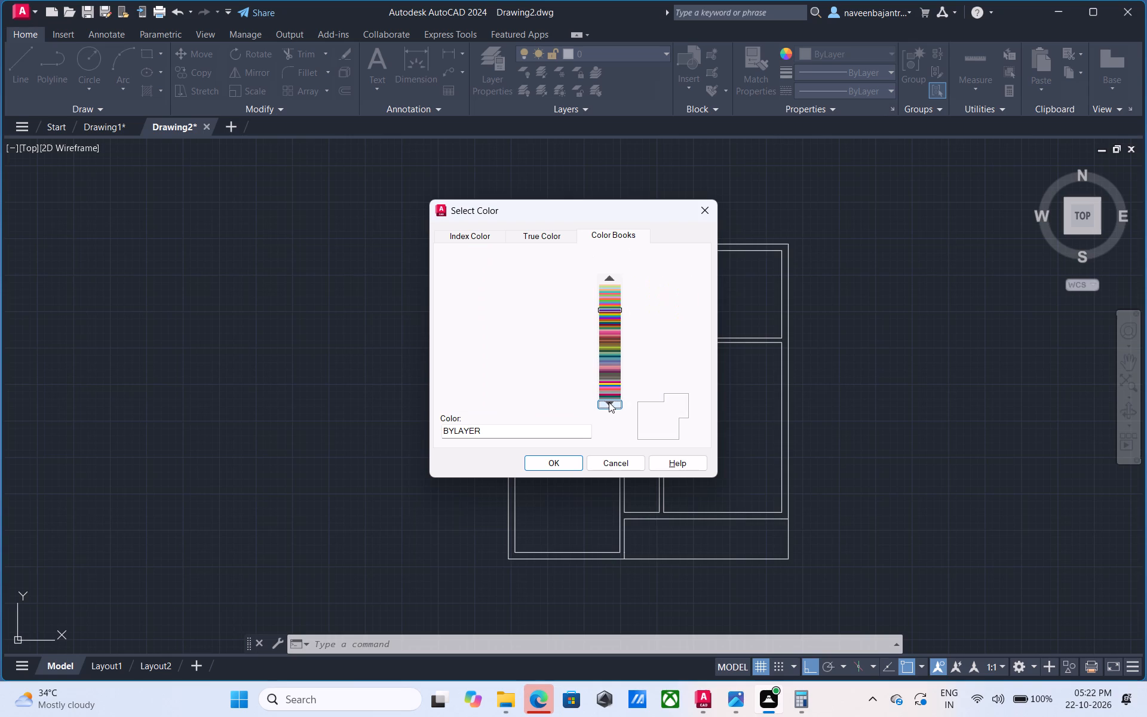
left_click(609, 402)
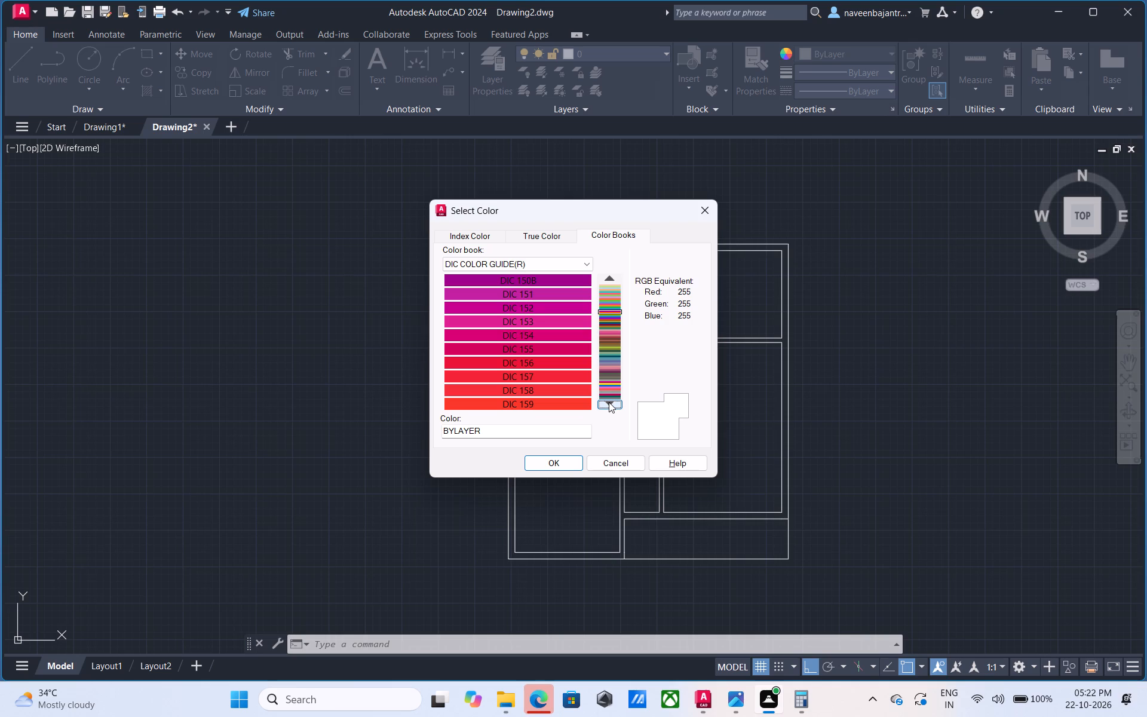
left_click(609, 402)
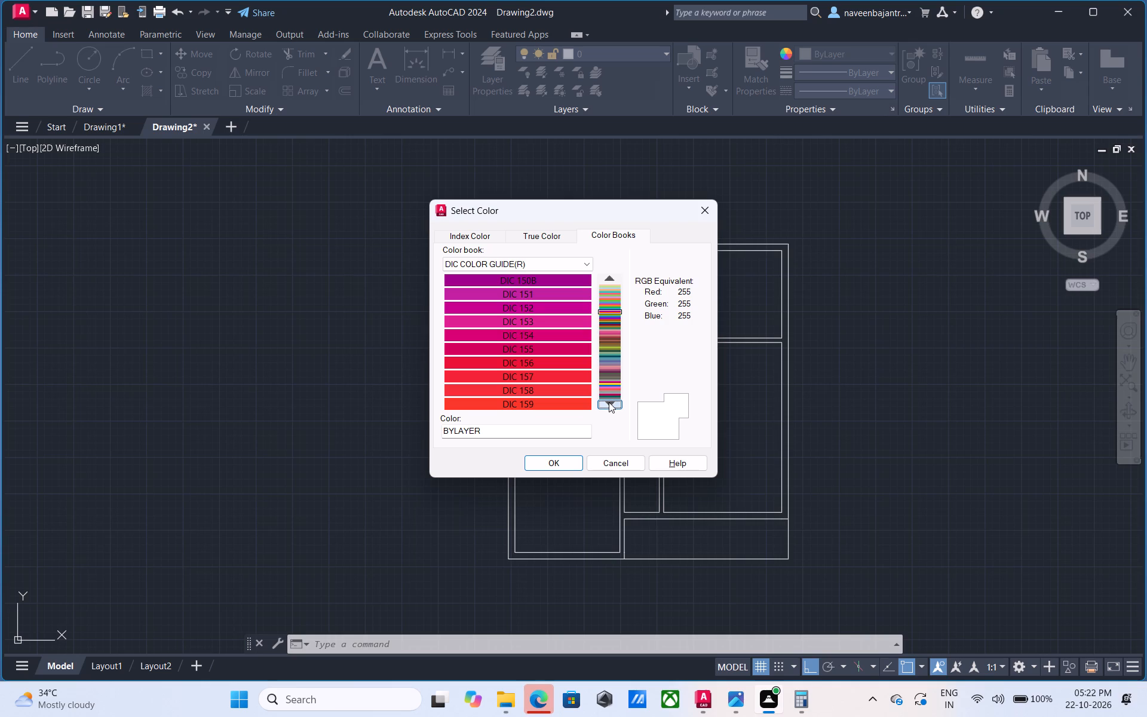
left_click(609, 402)
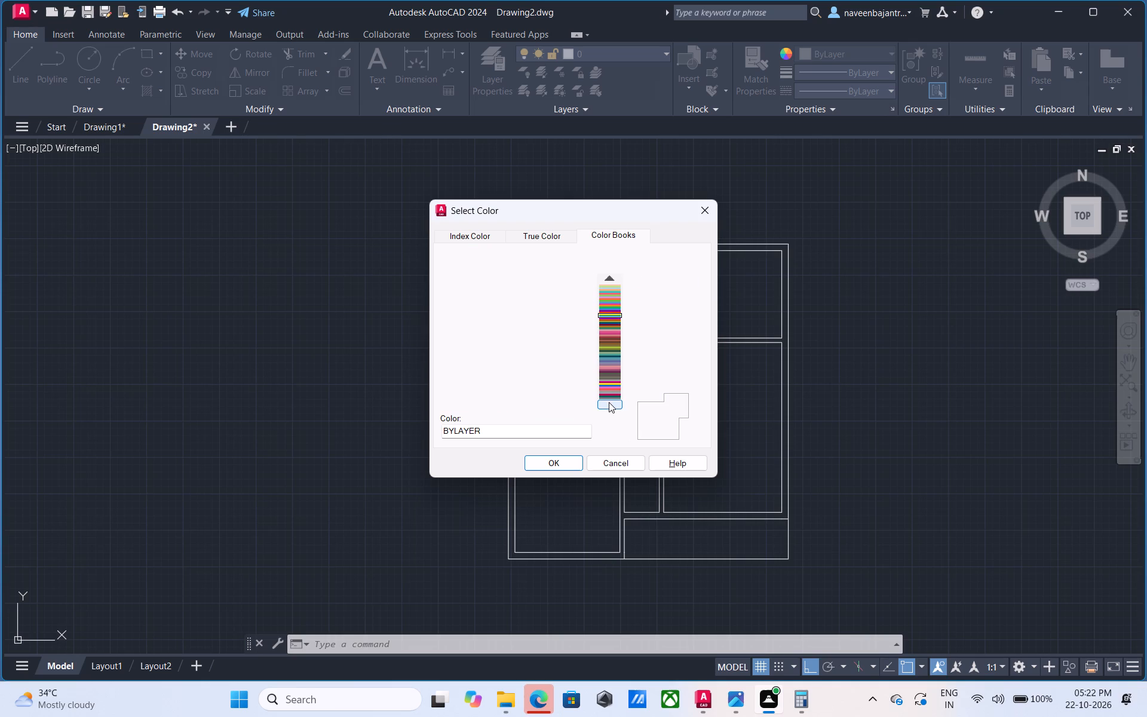
left_click(609, 402)
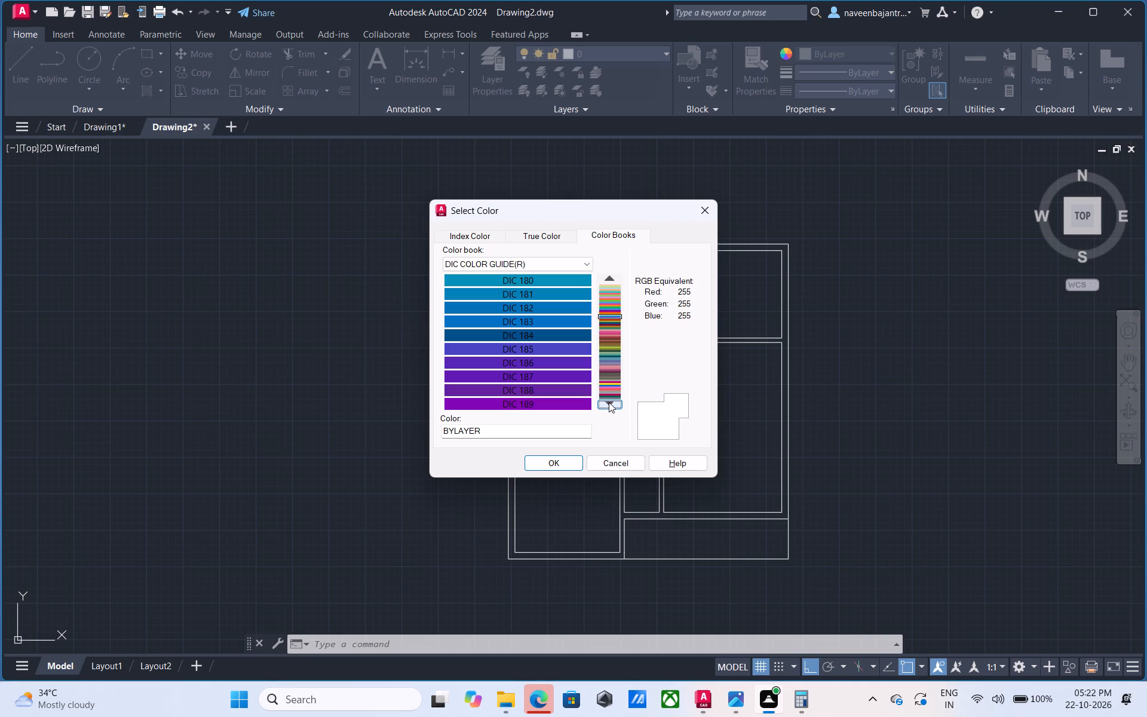
left_click(609, 402)
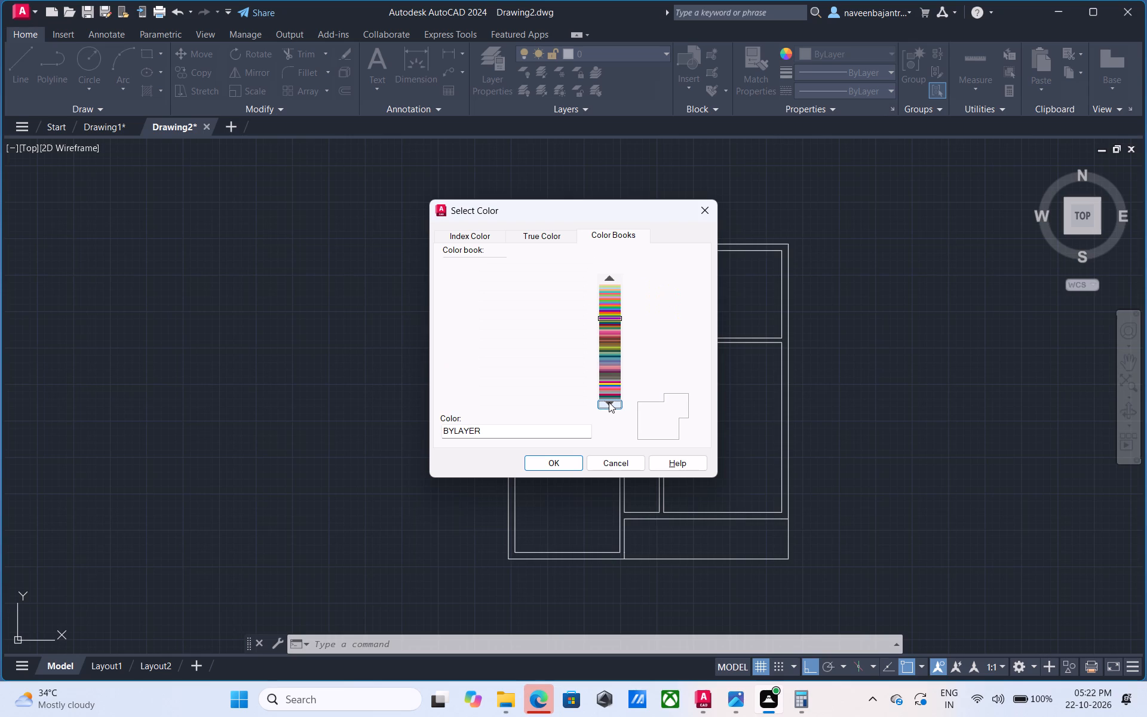
left_click(609, 402)
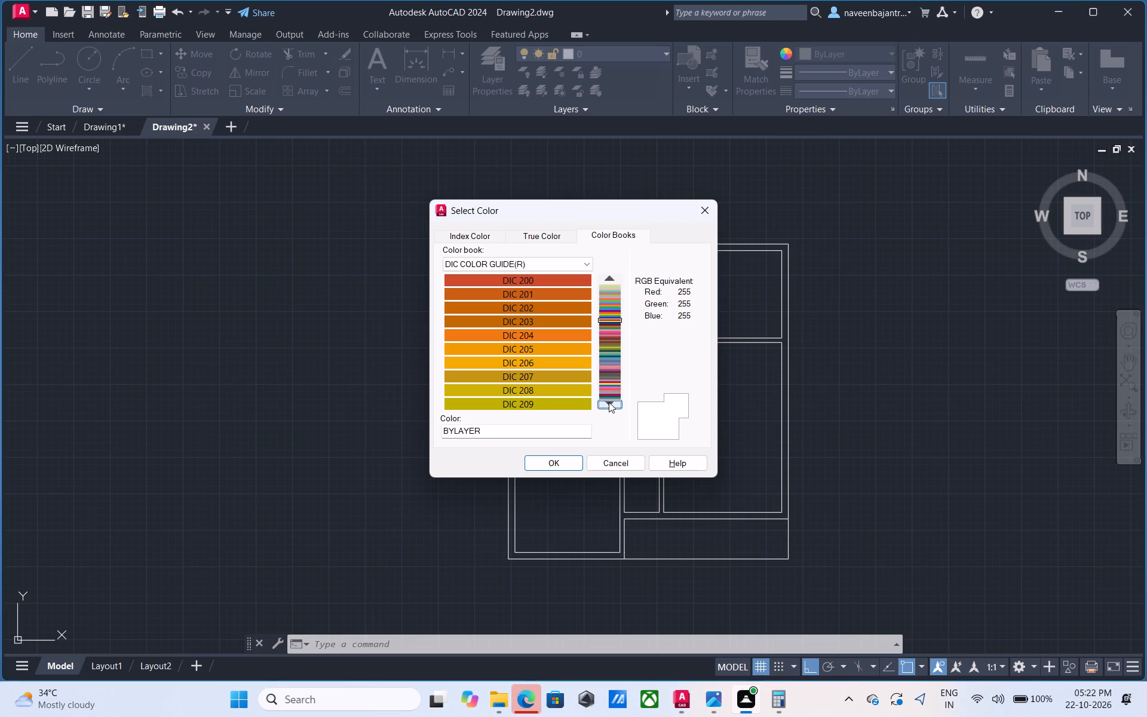
left_click(609, 402)
left_click(609, 402)
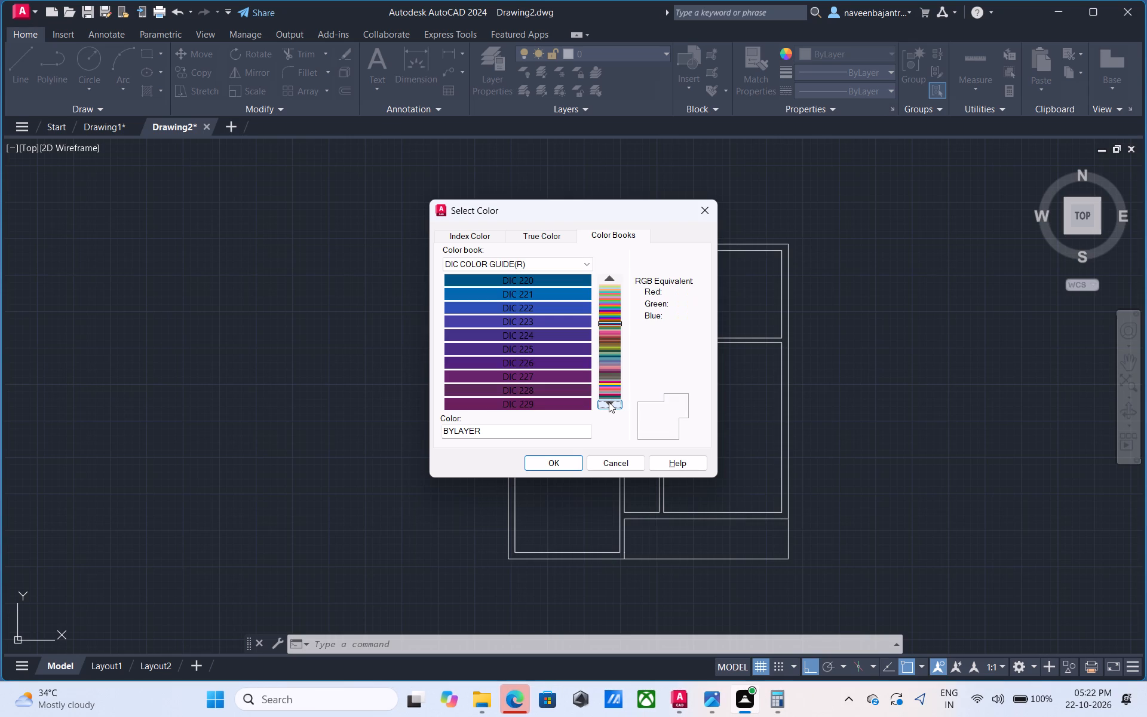
left_click(609, 402)
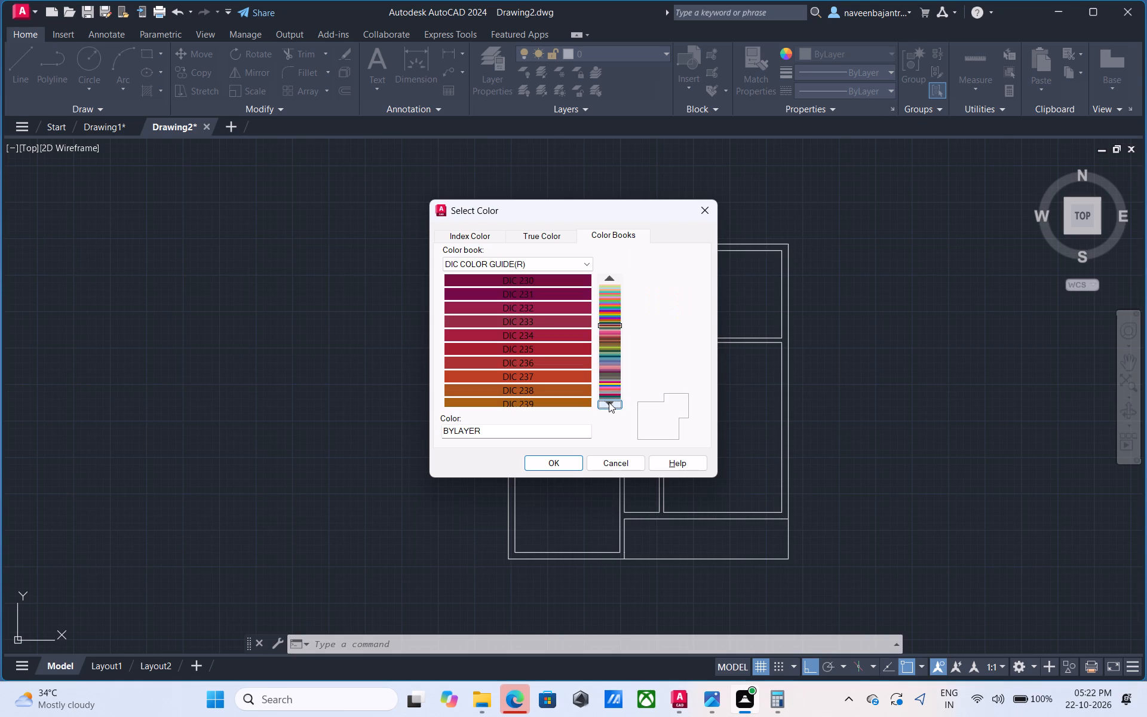
left_click(609, 402)
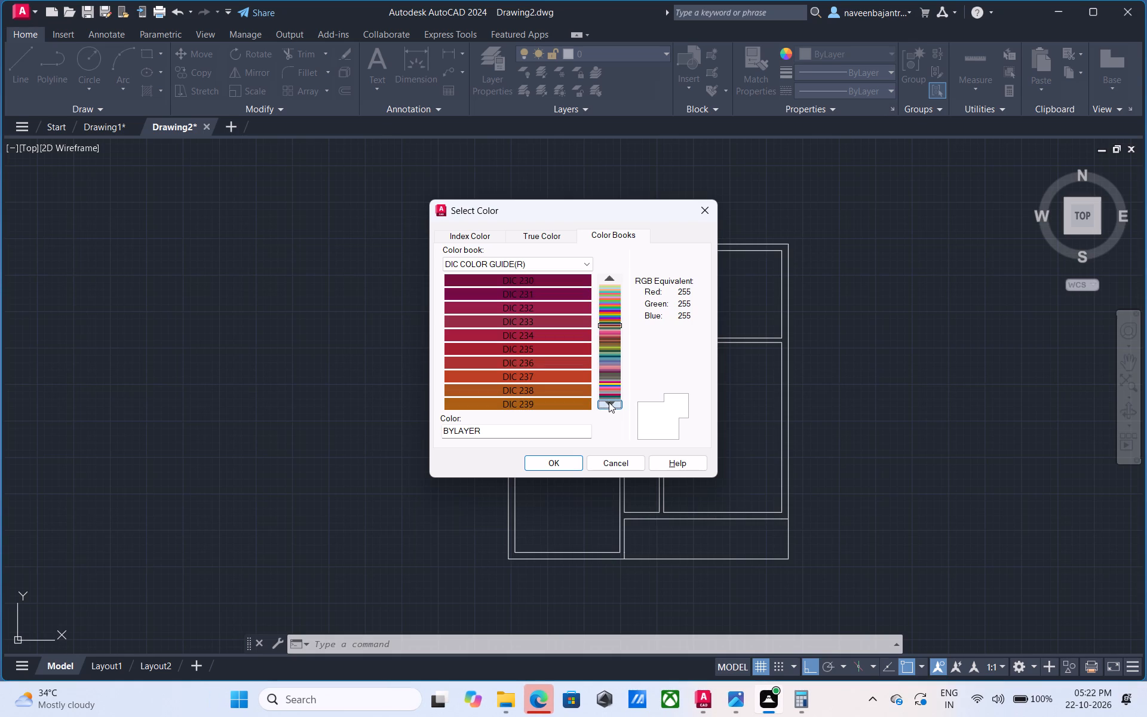
left_click(609, 402)
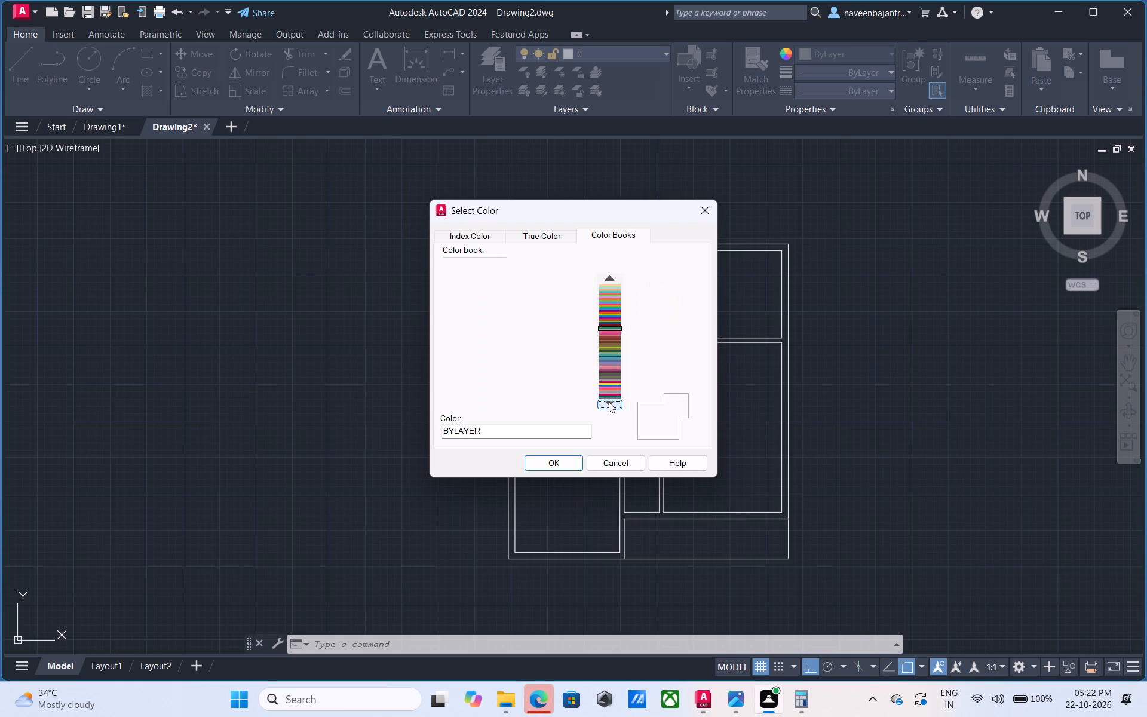
left_click(609, 402)
left_click(609, 402)
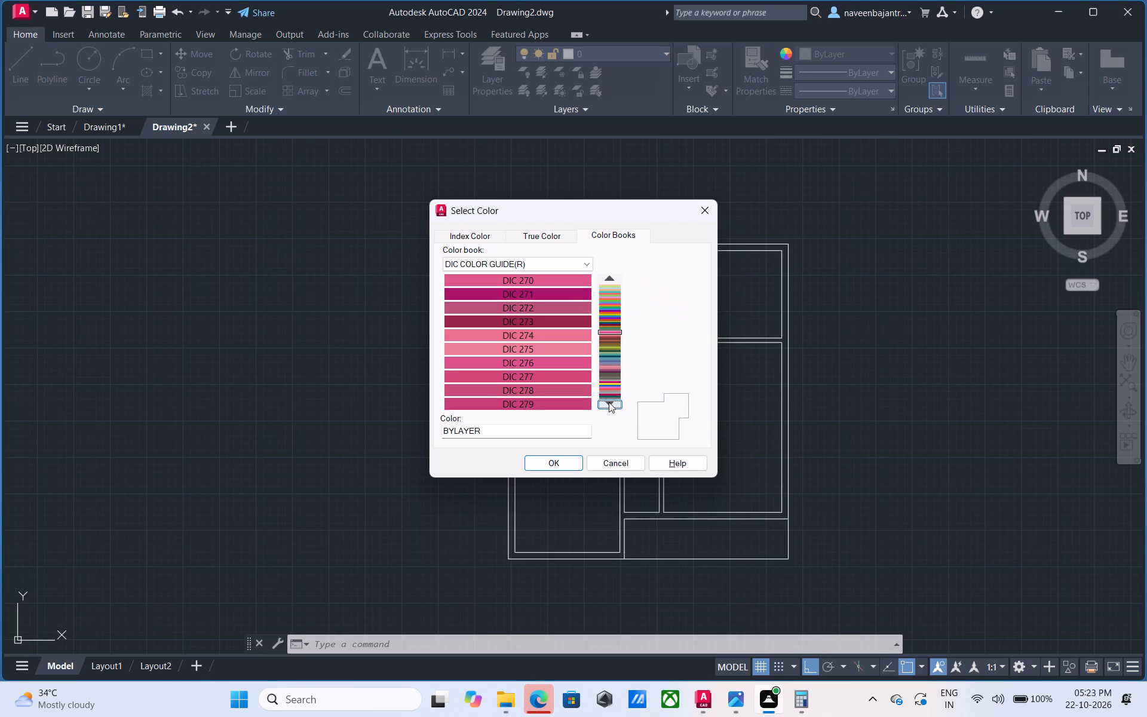
left_click(609, 402)
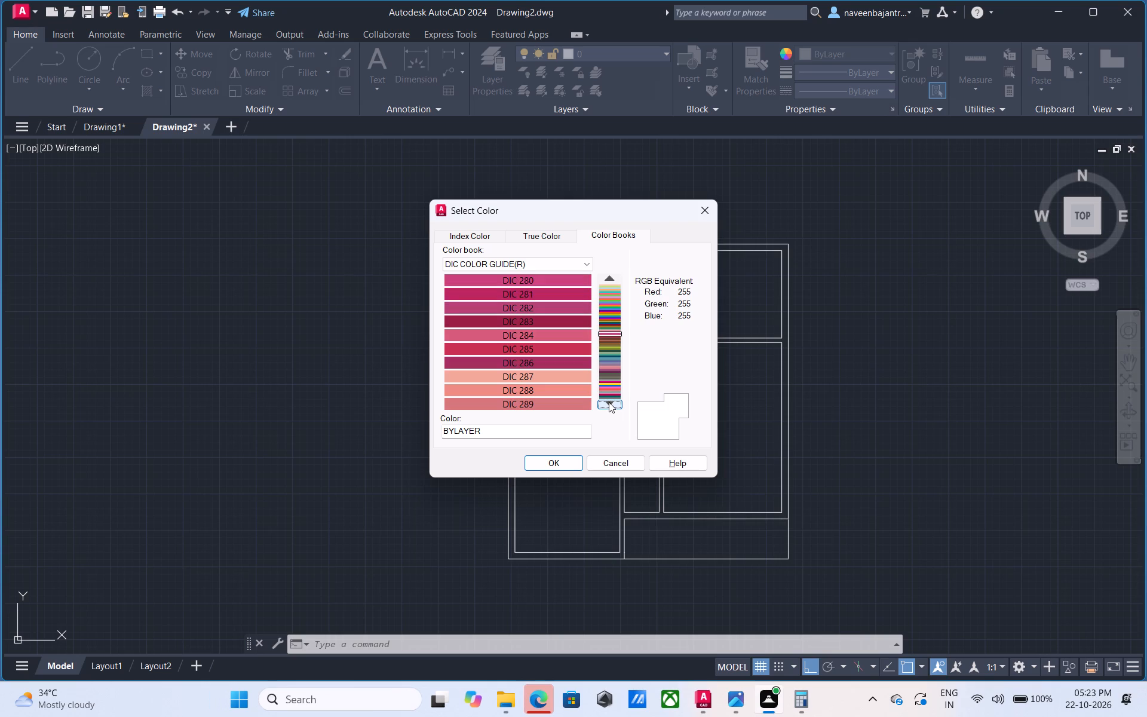
left_click(609, 402)
left_click(609, 402)
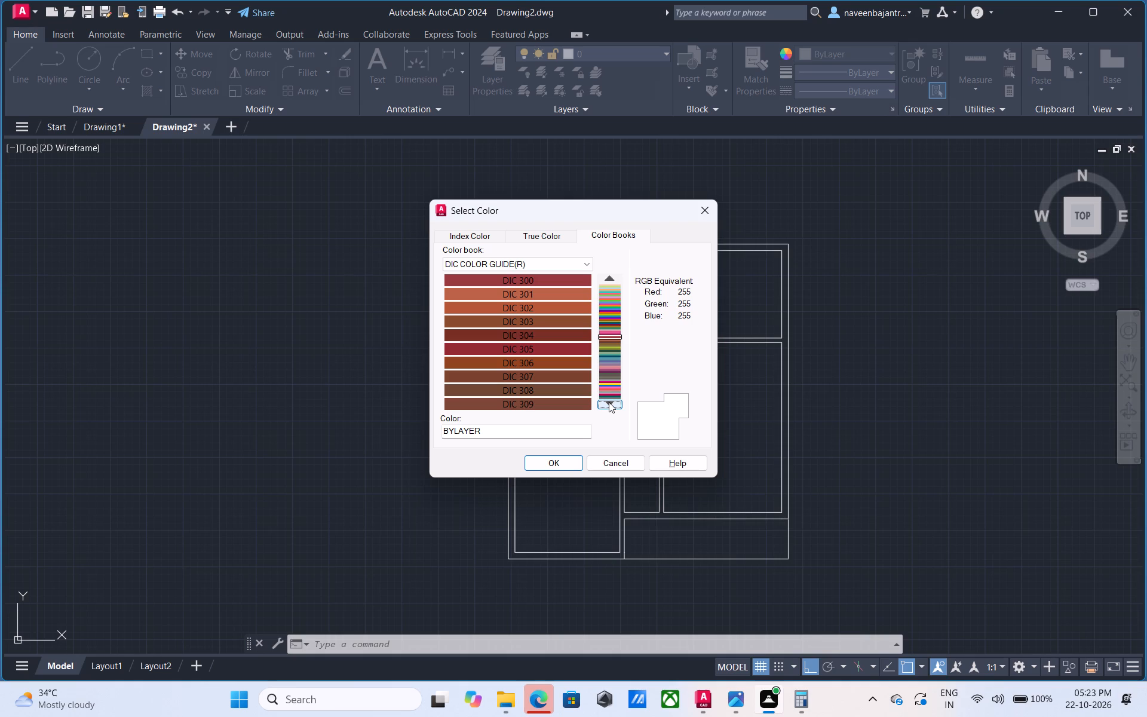
left_click(609, 402)
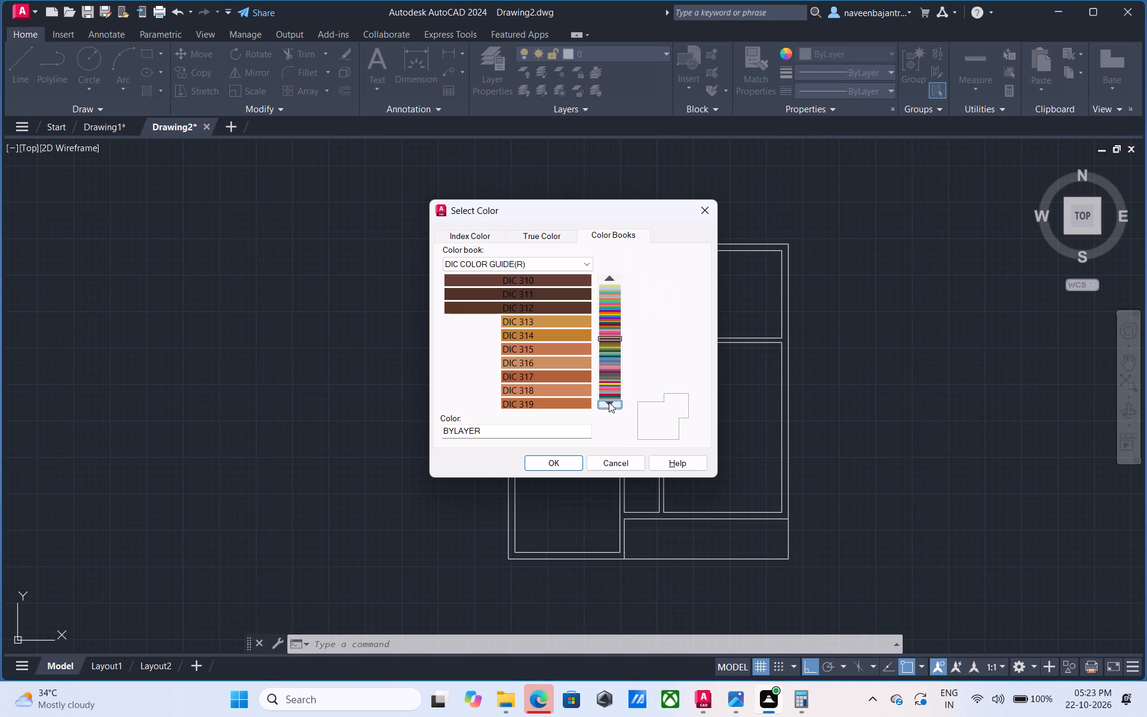
left_click(609, 402)
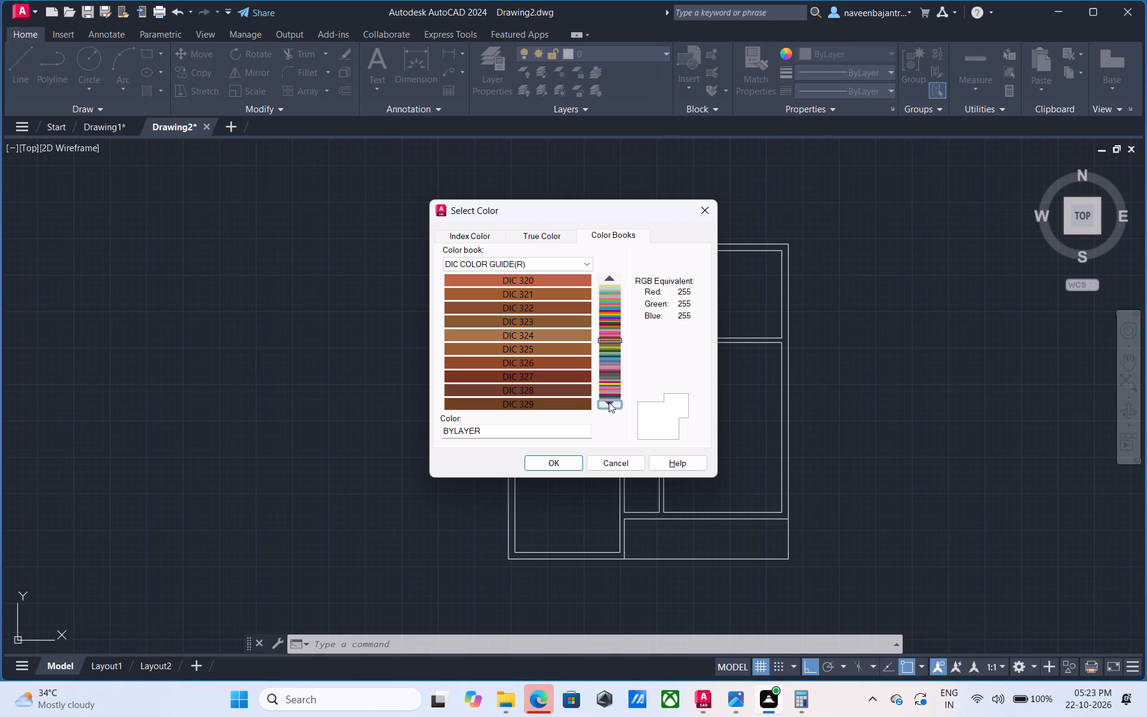
left_click(609, 402)
left_click(609, 402)
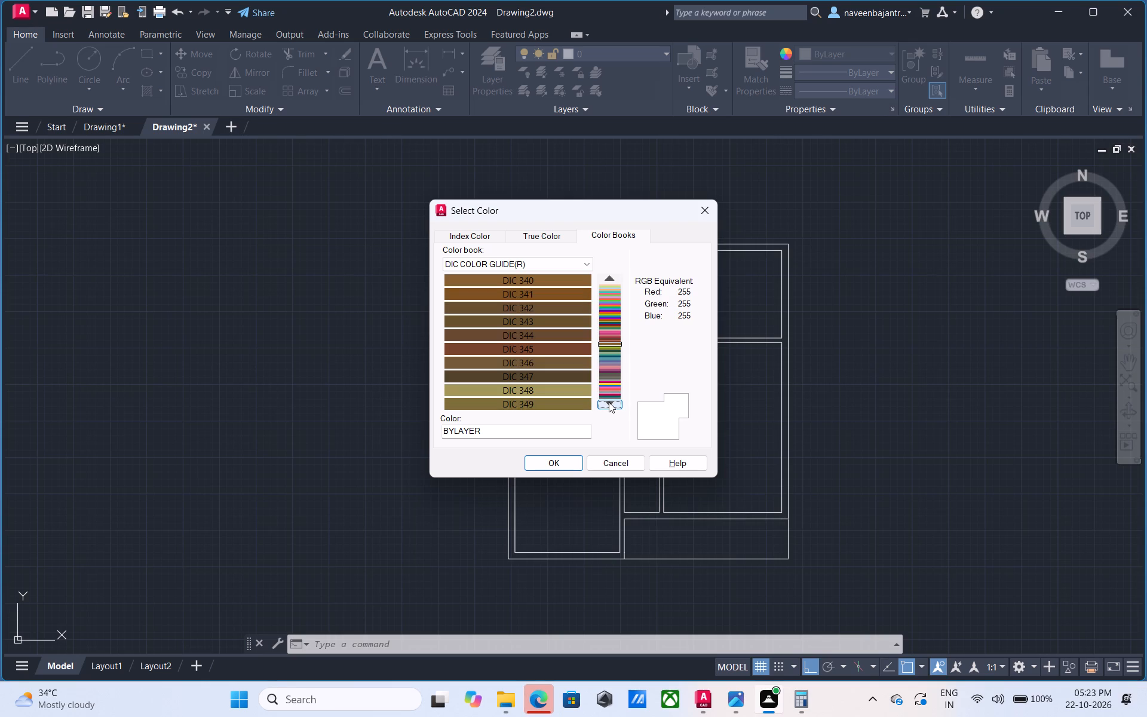
left_click(609, 402)
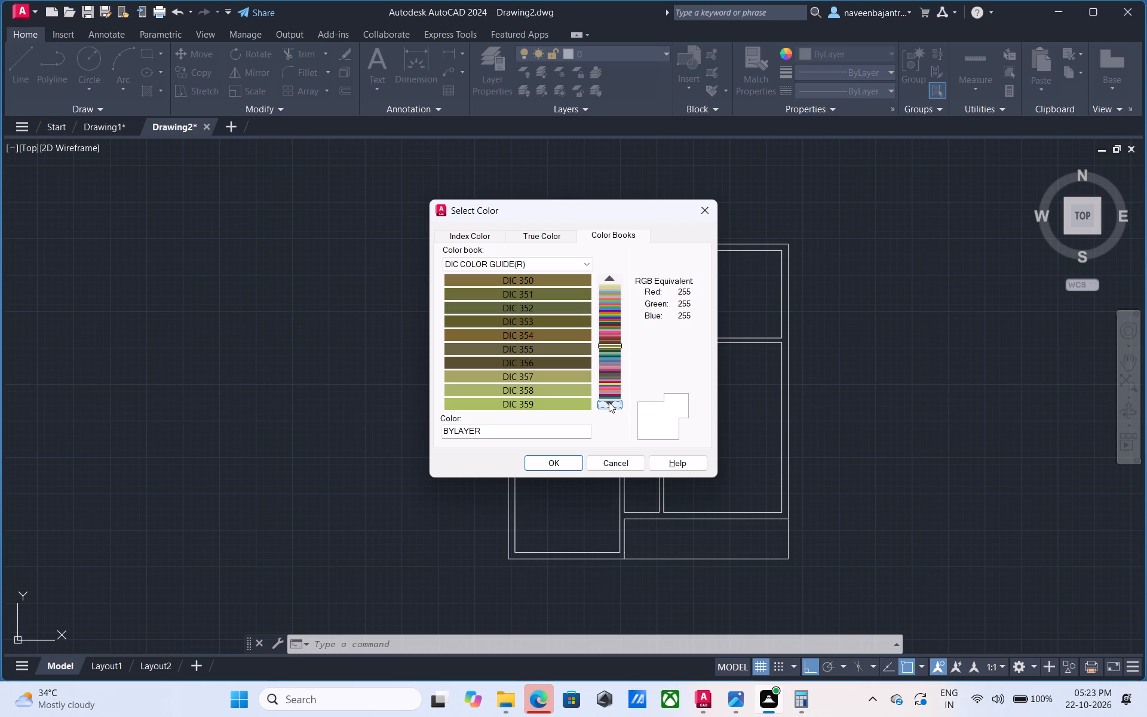
left_click(609, 402)
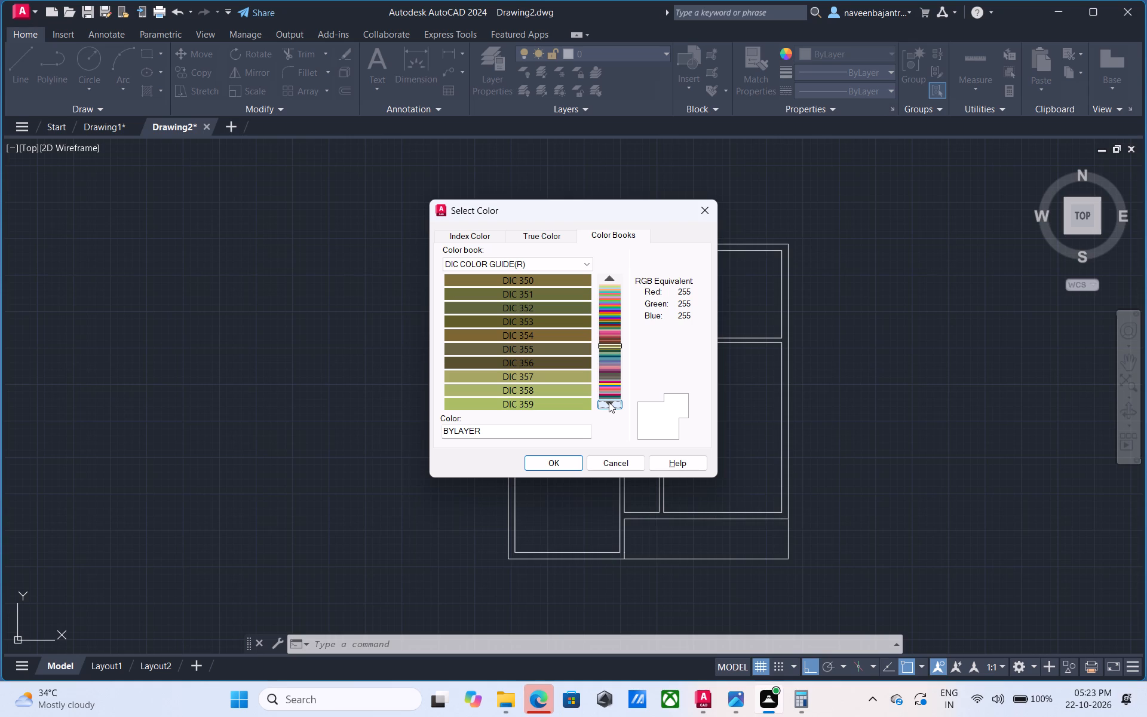
left_click(609, 402)
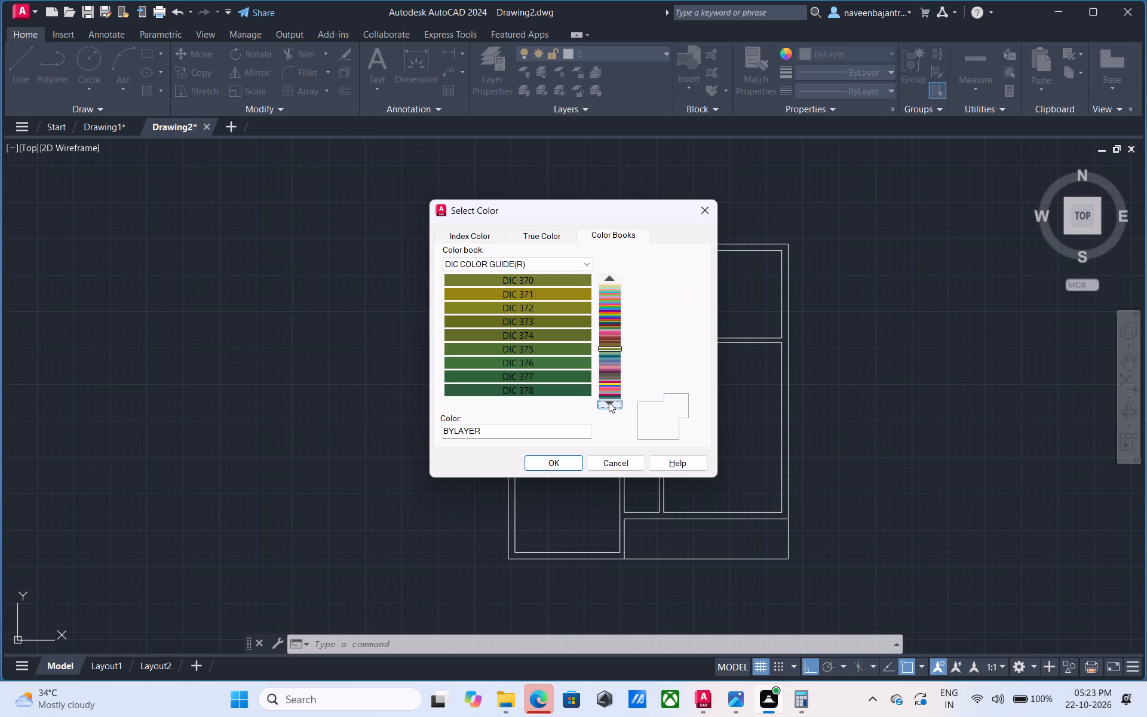
left_click(609, 402)
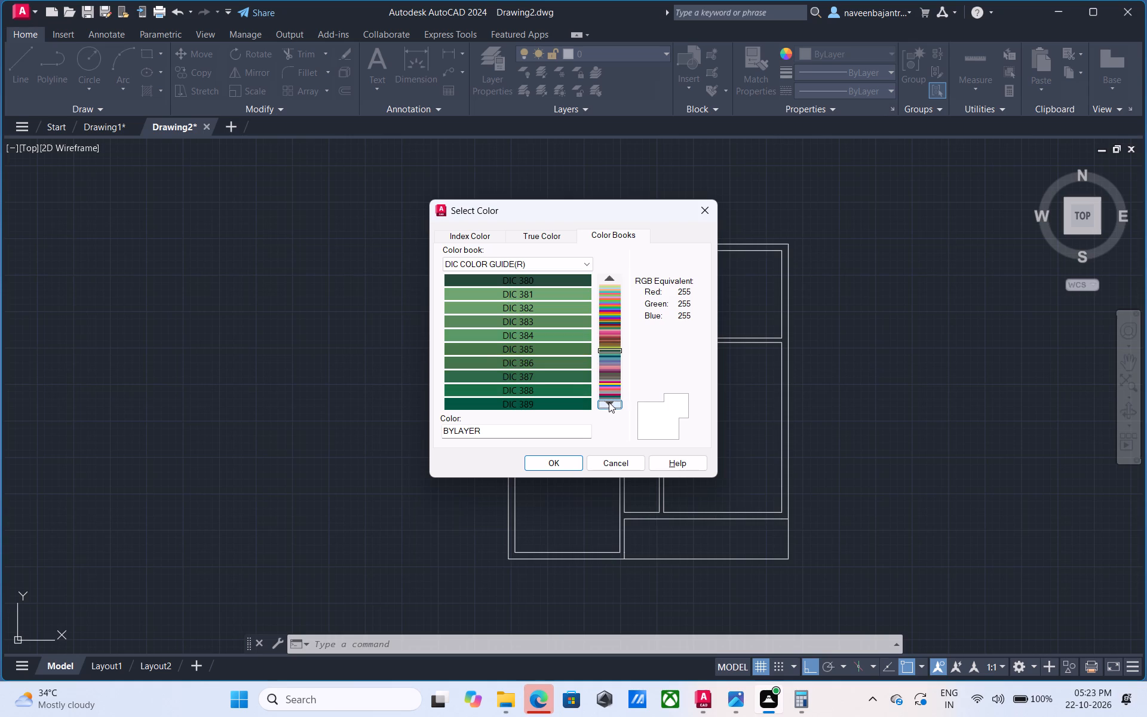
right_click(609, 402)
right_click(609, 402)
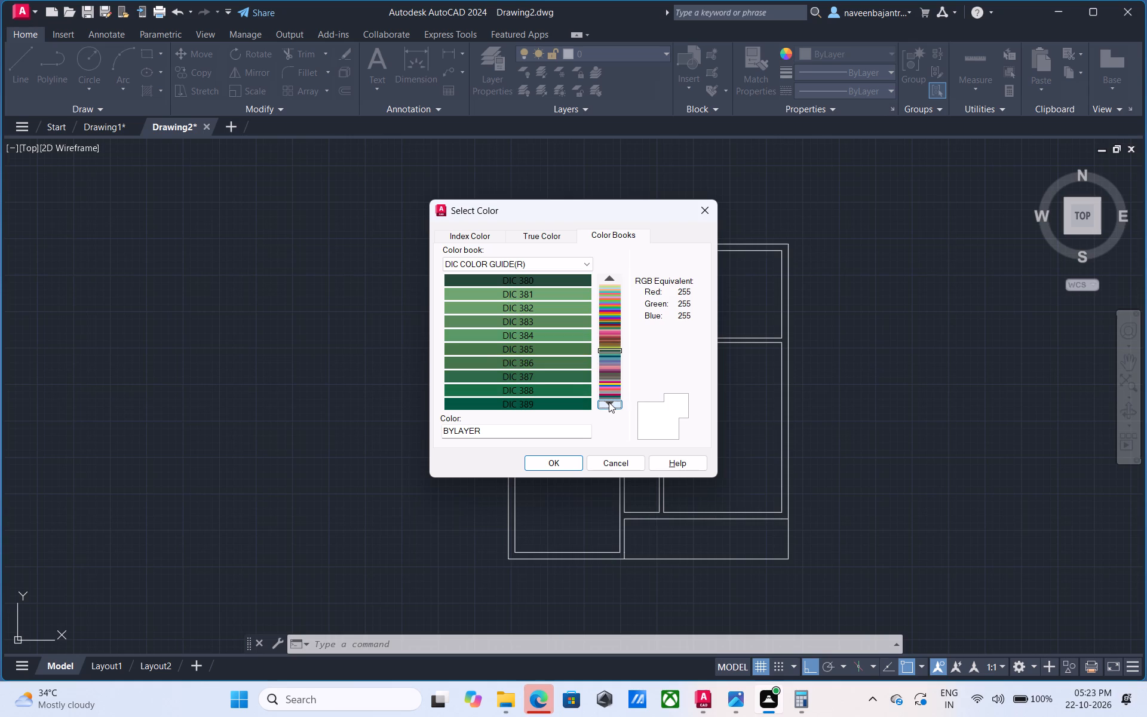
right_click(609, 402)
right_click(609, 402)
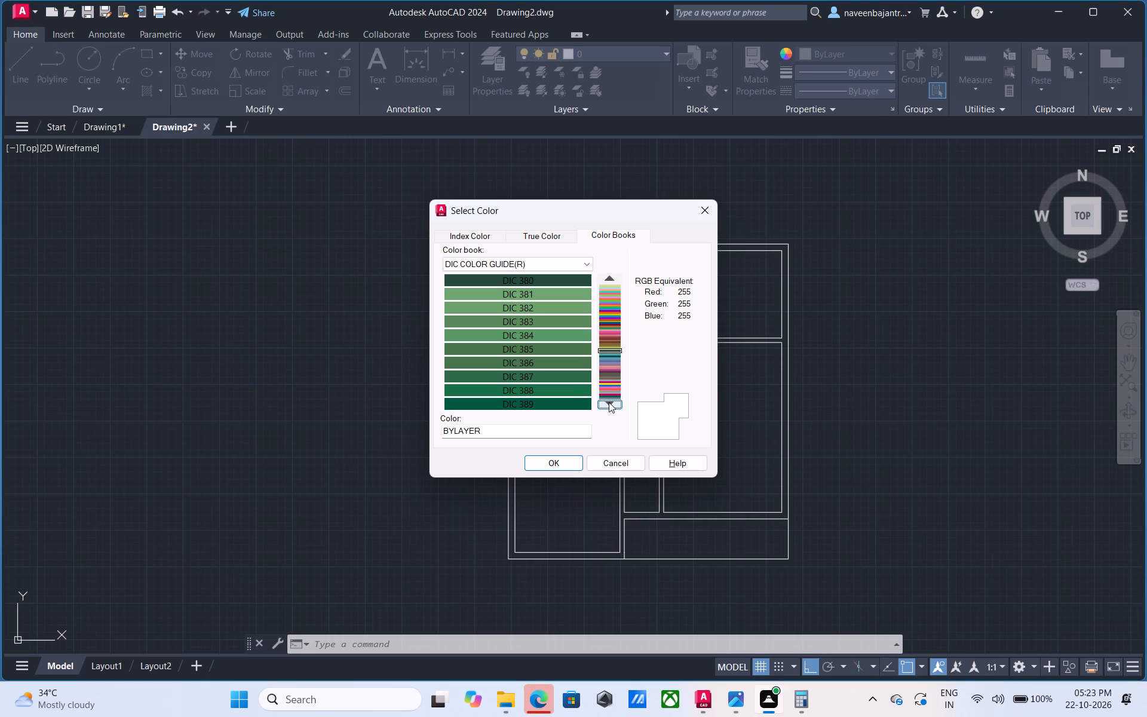
Continue browsing the DIC COLOR GUIDE(R) color book forward, examining the swatches from DIC 390 through DIC 529.
right_click(609, 402)
left_click(609, 402)
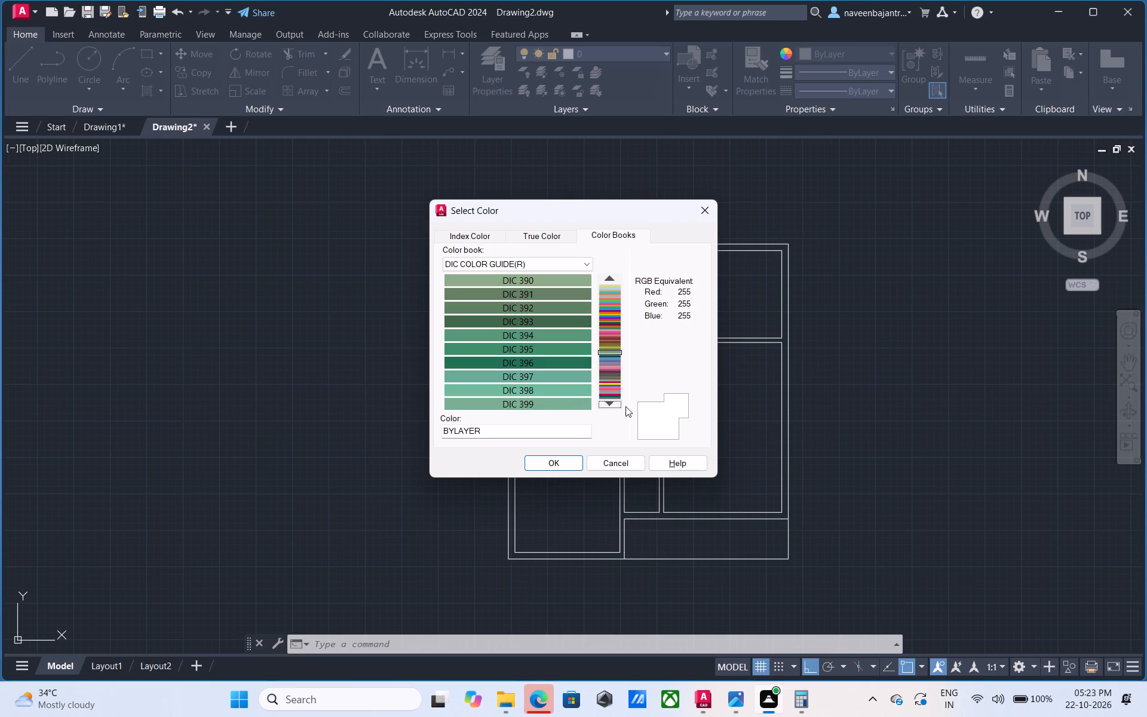
left_click(613, 406)
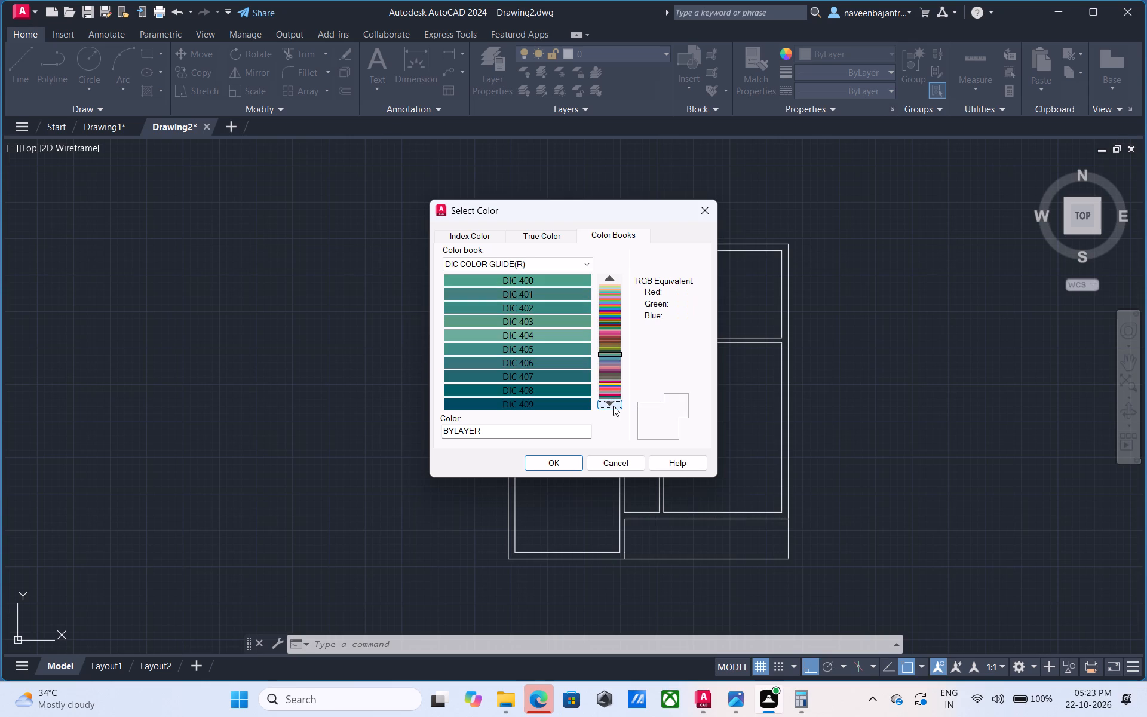
left_click(613, 406)
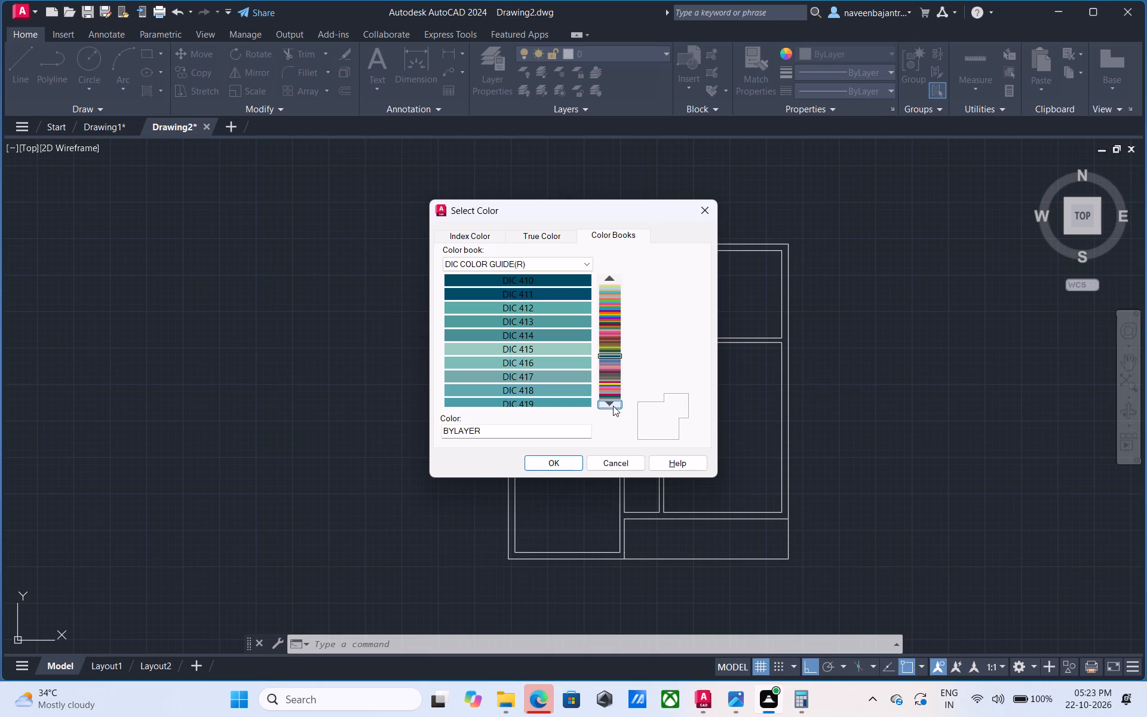
left_click(613, 406)
left_click(613, 406)
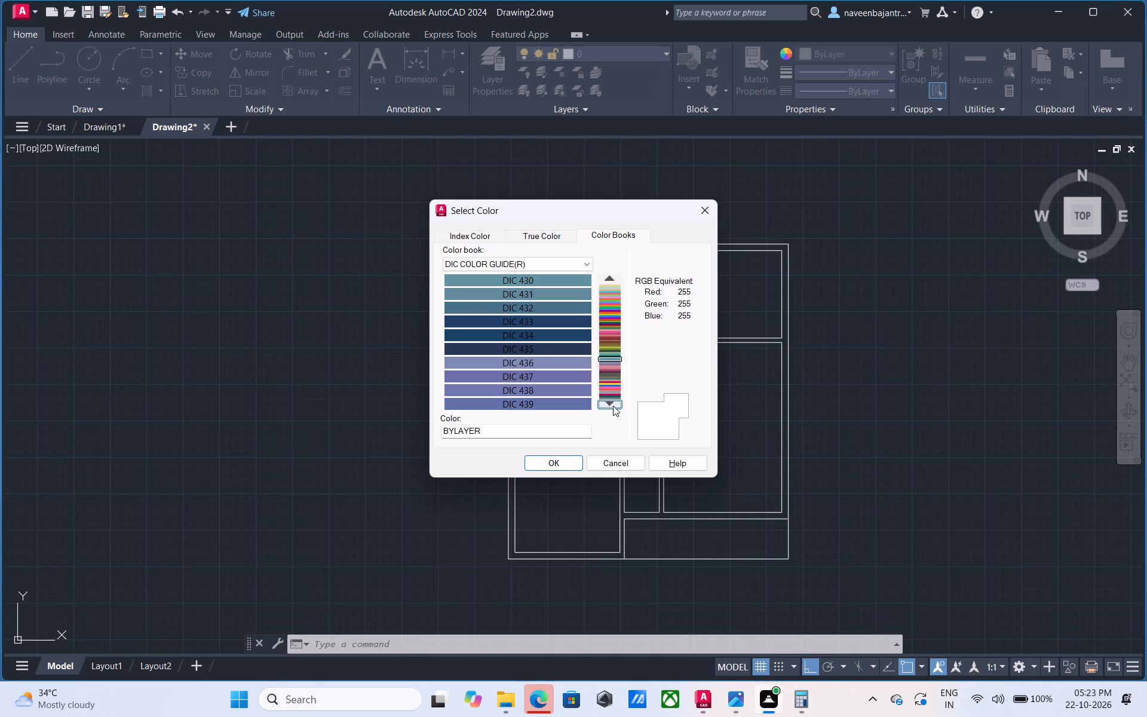
left_click(606, 402)
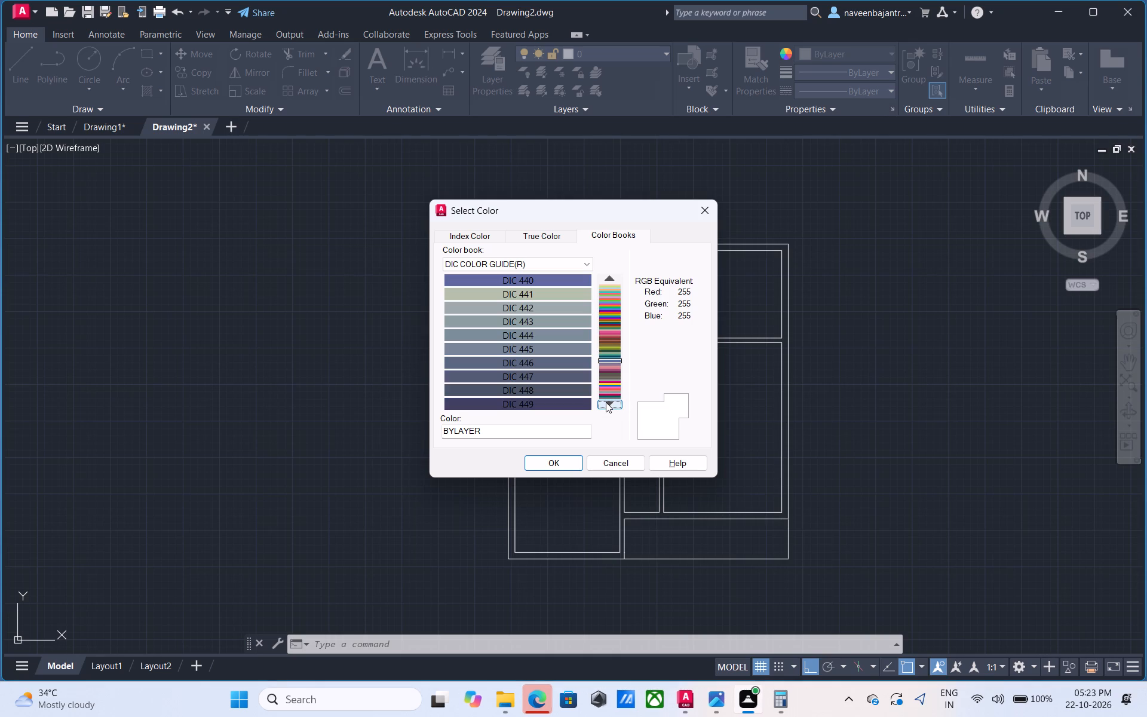
left_click(606, 402)
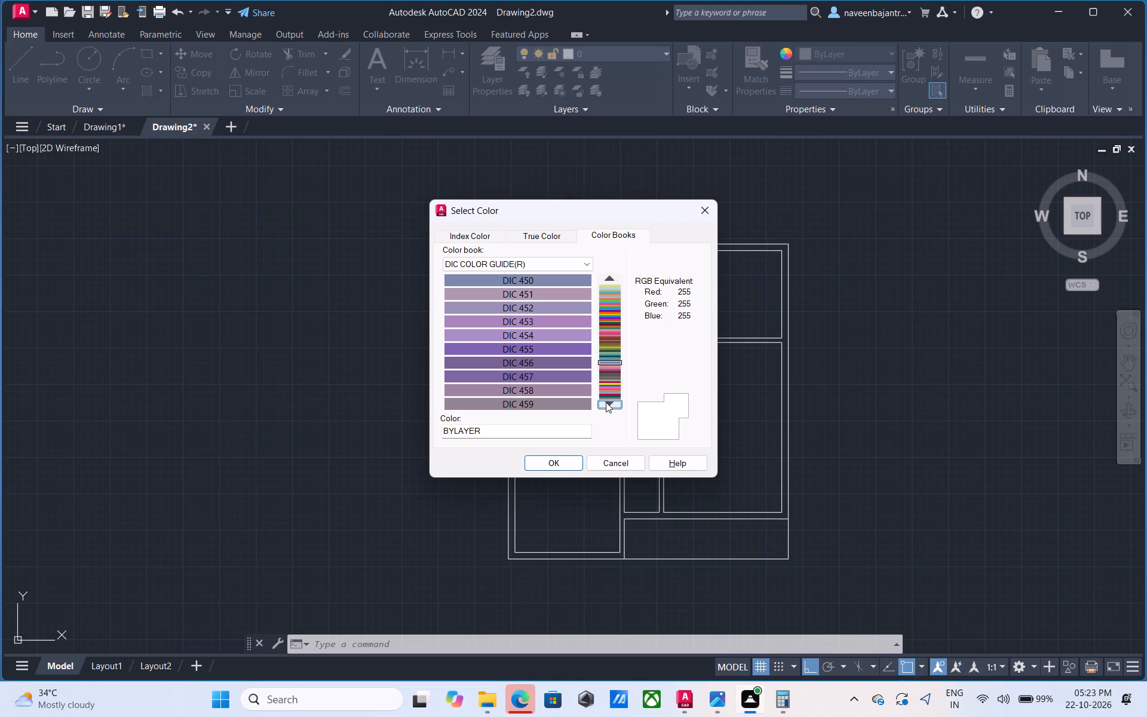
left_click(606, 402)
left_click(606, 402)
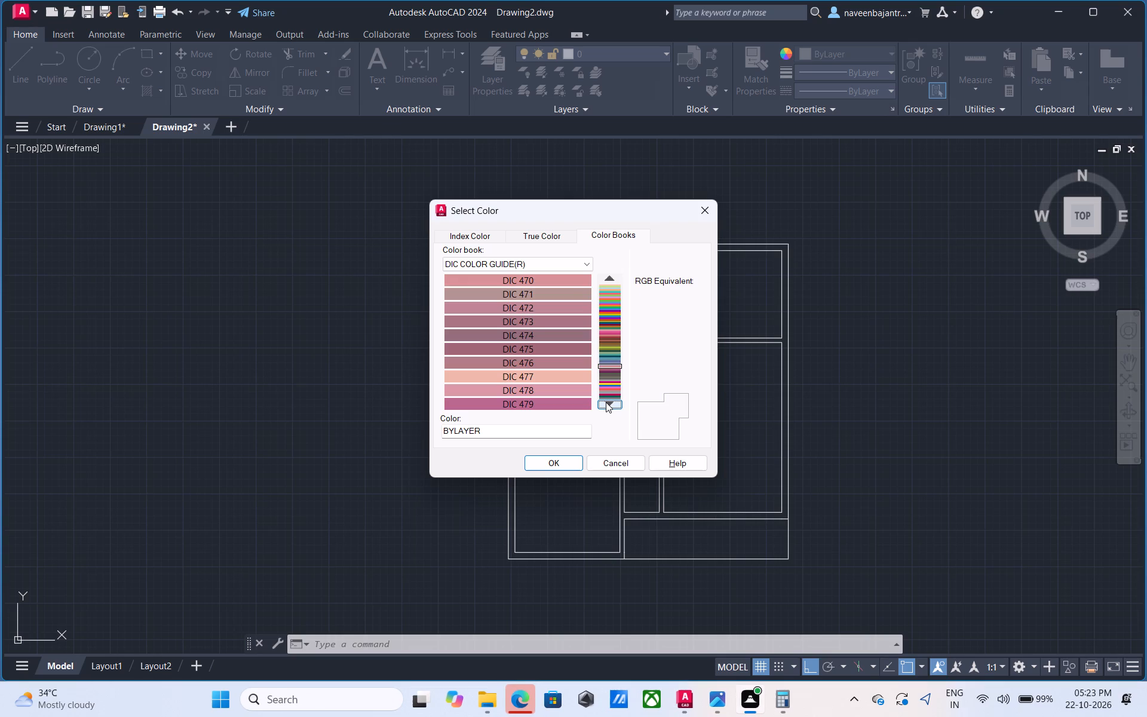
left_click(607, 402)
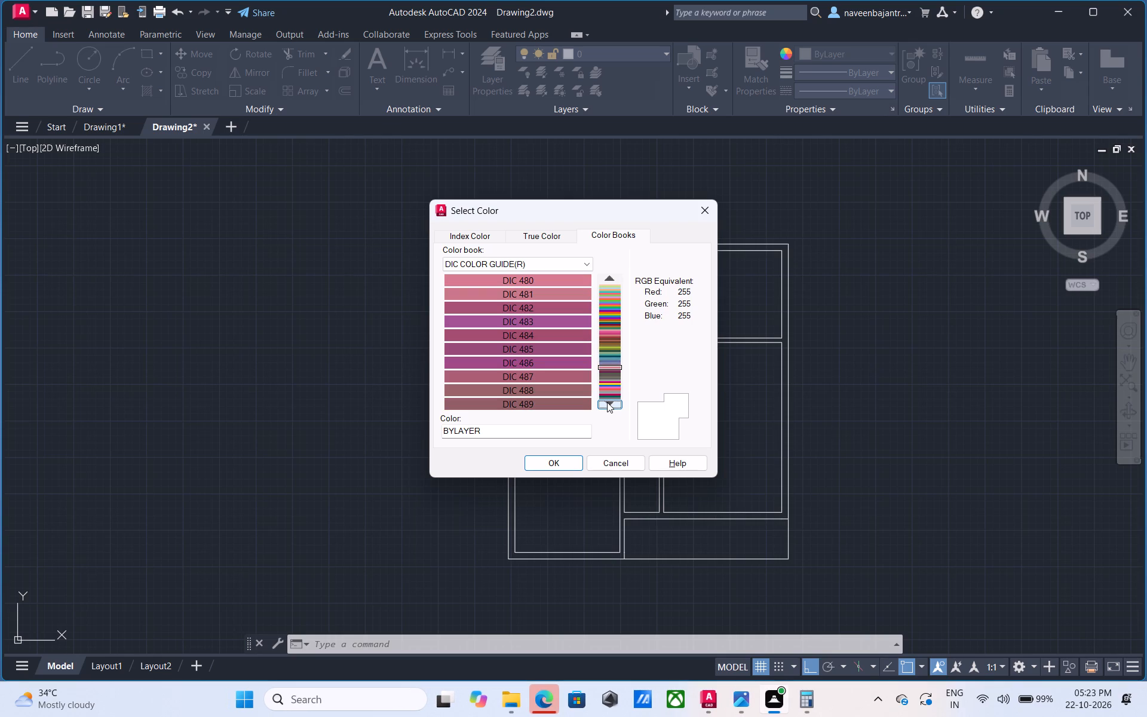
left_click(607, 402)
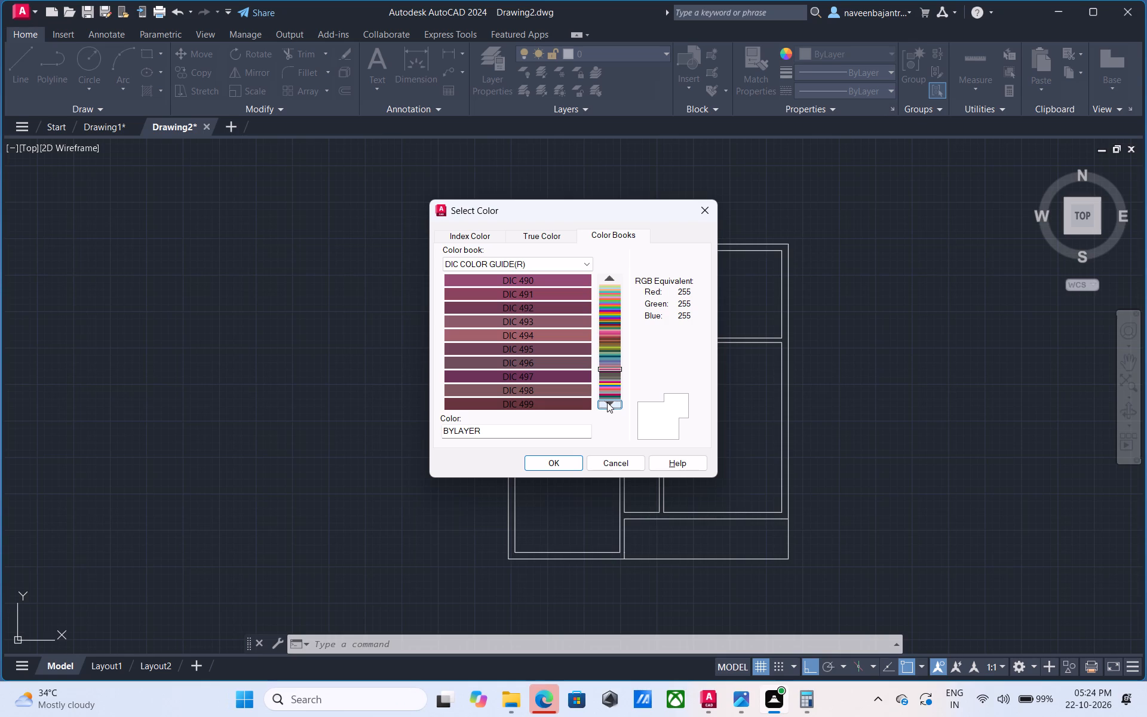
left_click(607, 402)
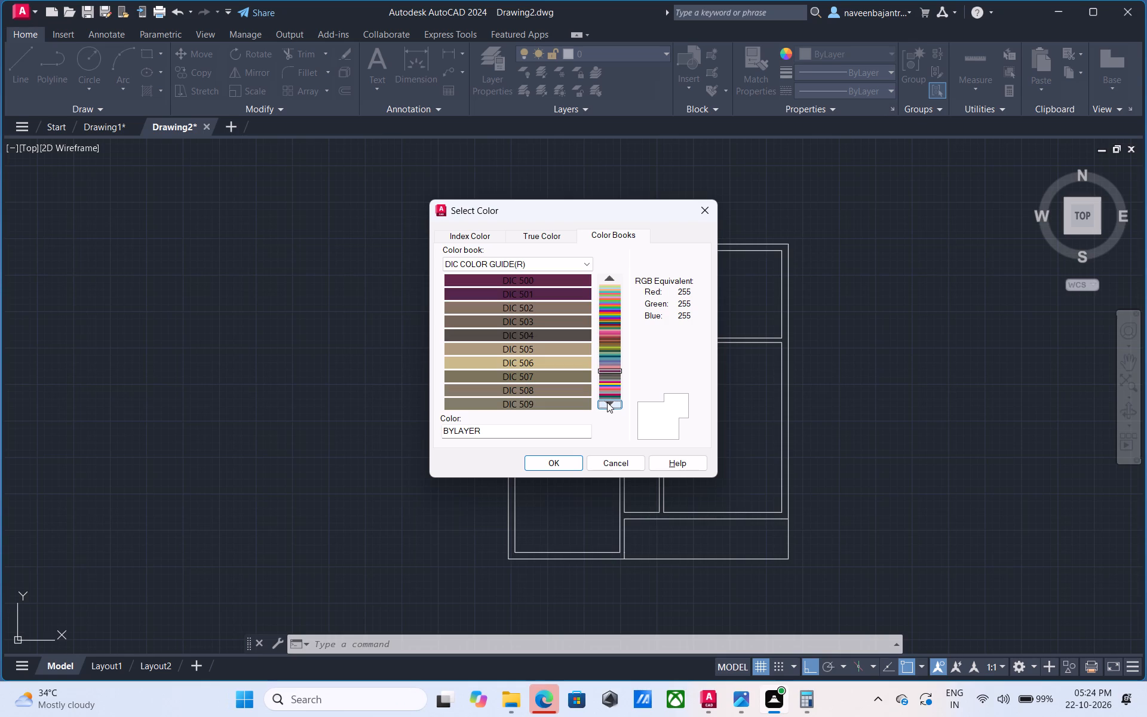
left_click(607, 402)
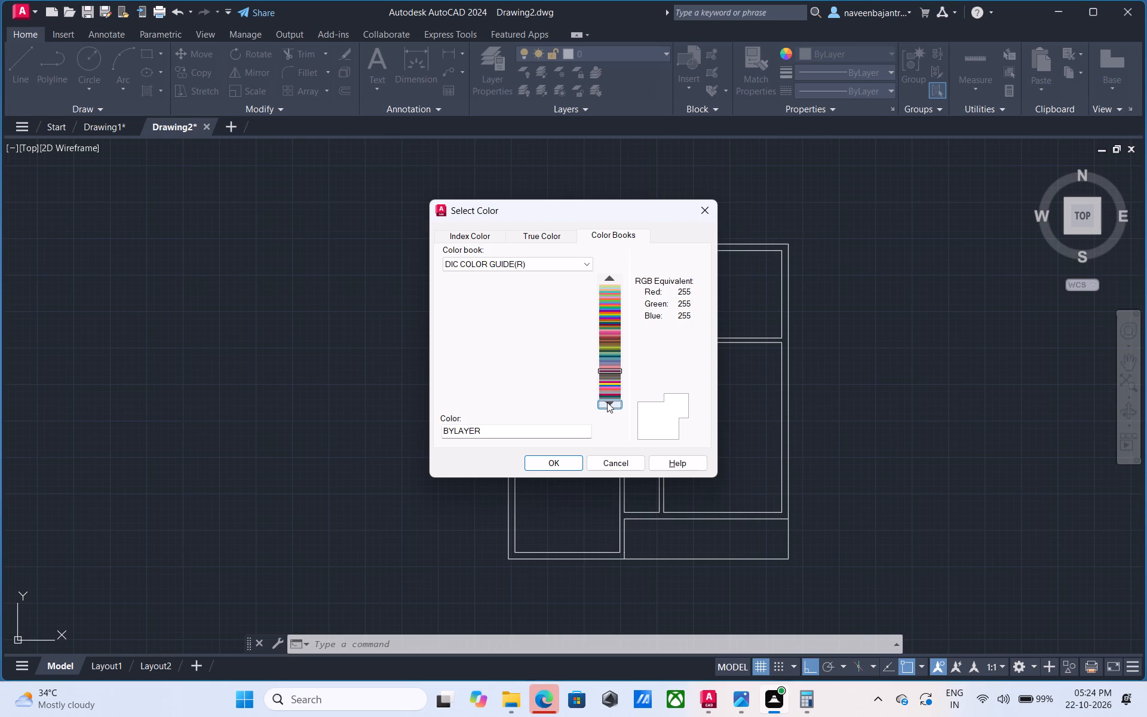
left_click(607, 402)
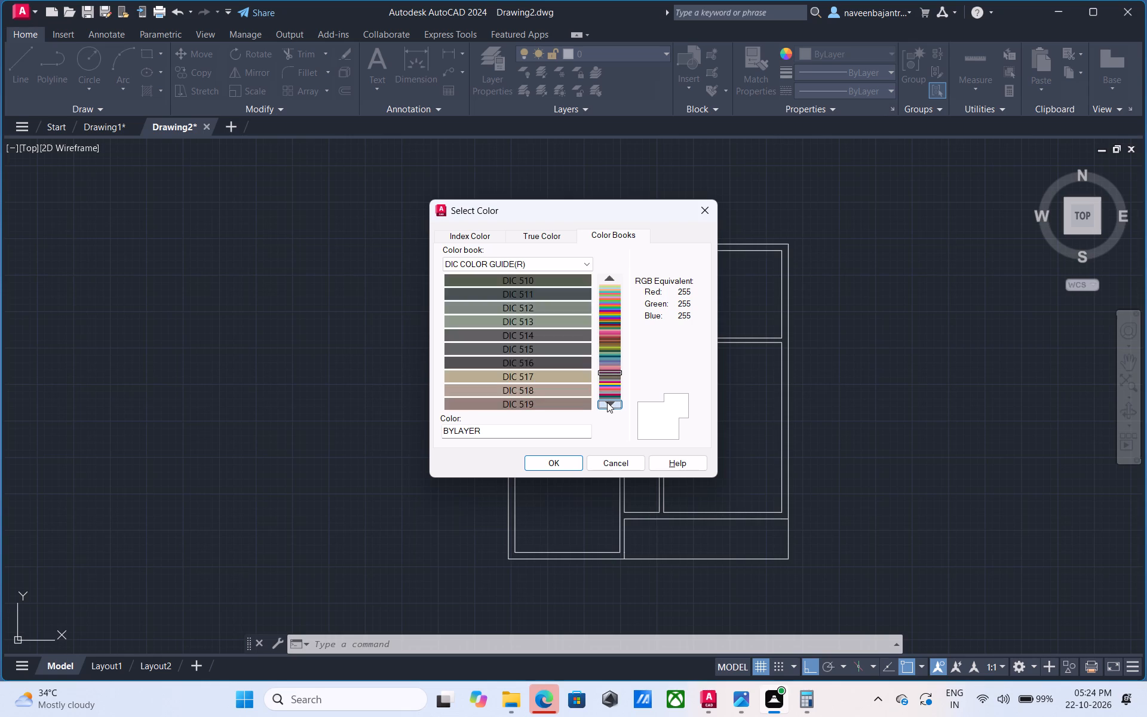
Browse back through the DIC COLOR GUIDE(R) color book, re-examining the swatches from DIC 519 down to DIC 280.
left_click(609, 277)
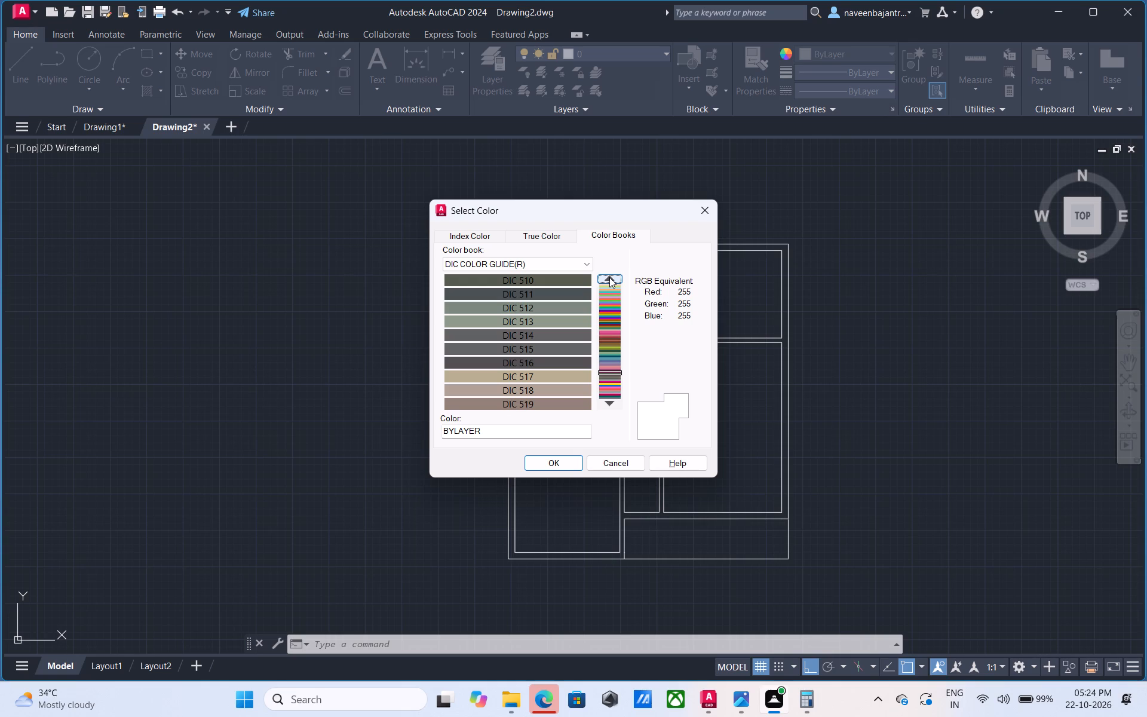
left_click(609, 277)
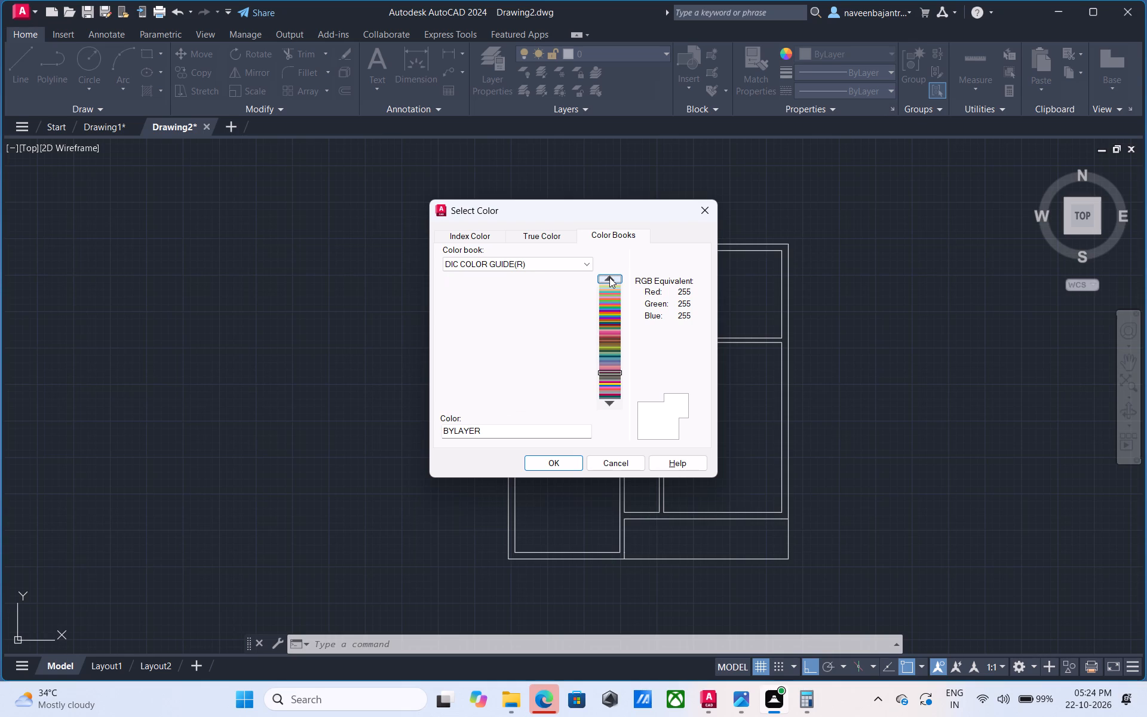
left_click(609, 277)
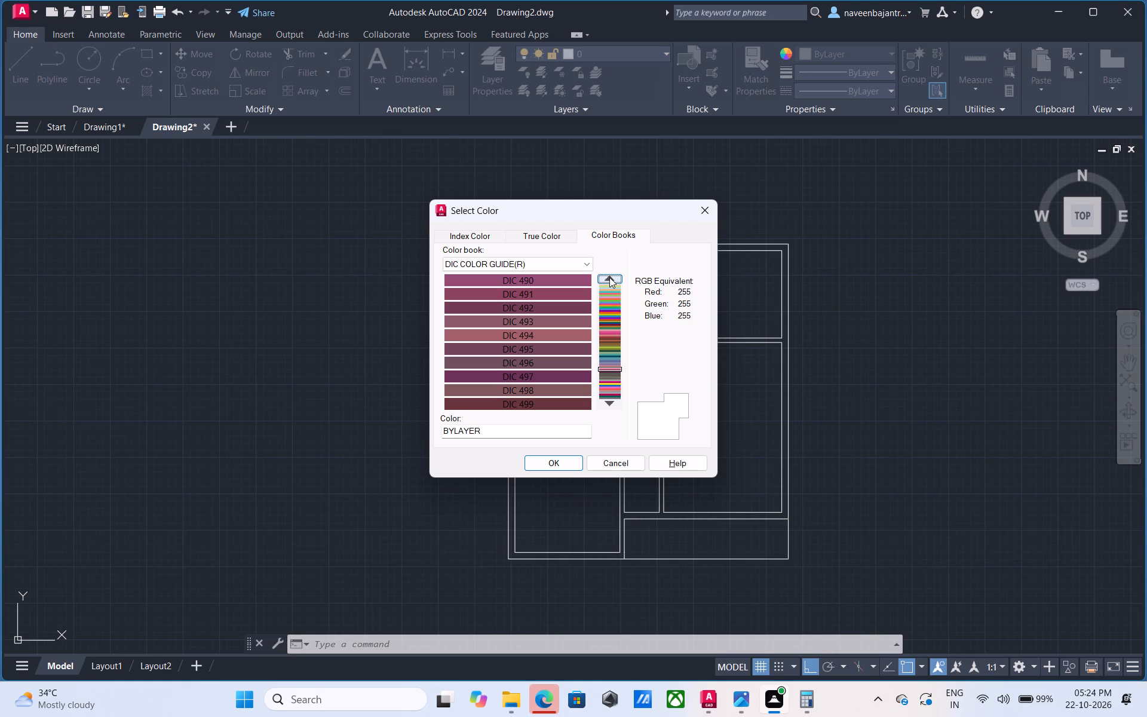
left_click(609, 277)
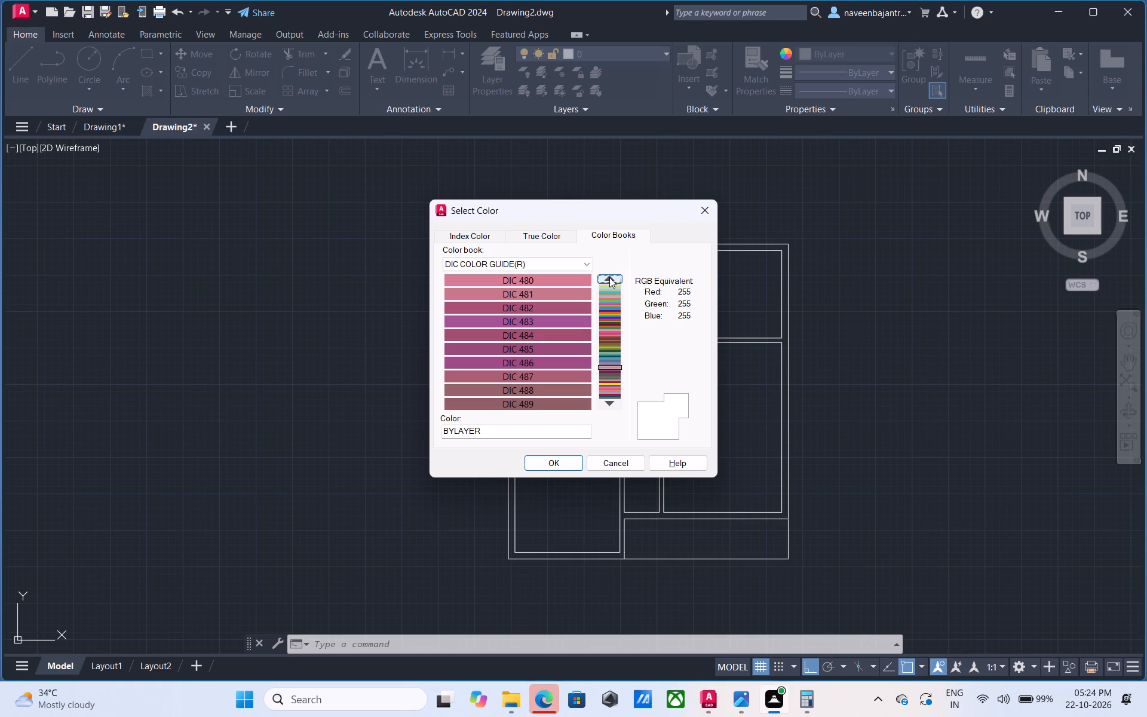
left_click(609, 277)
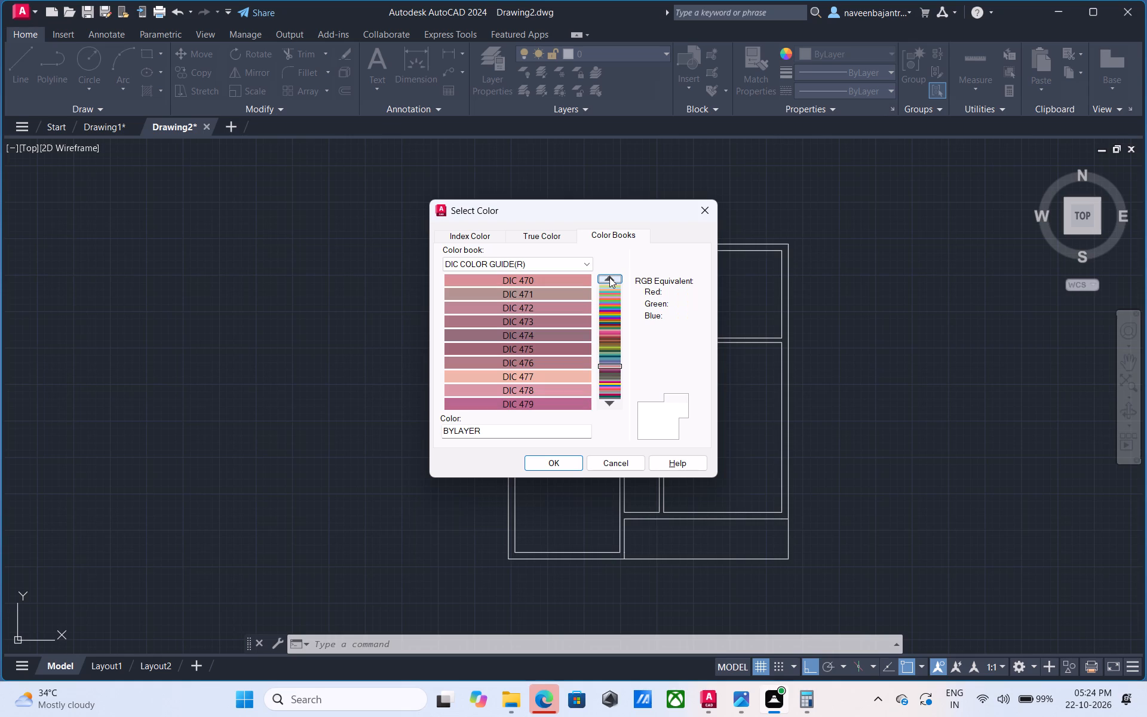
left_click(609, 277)
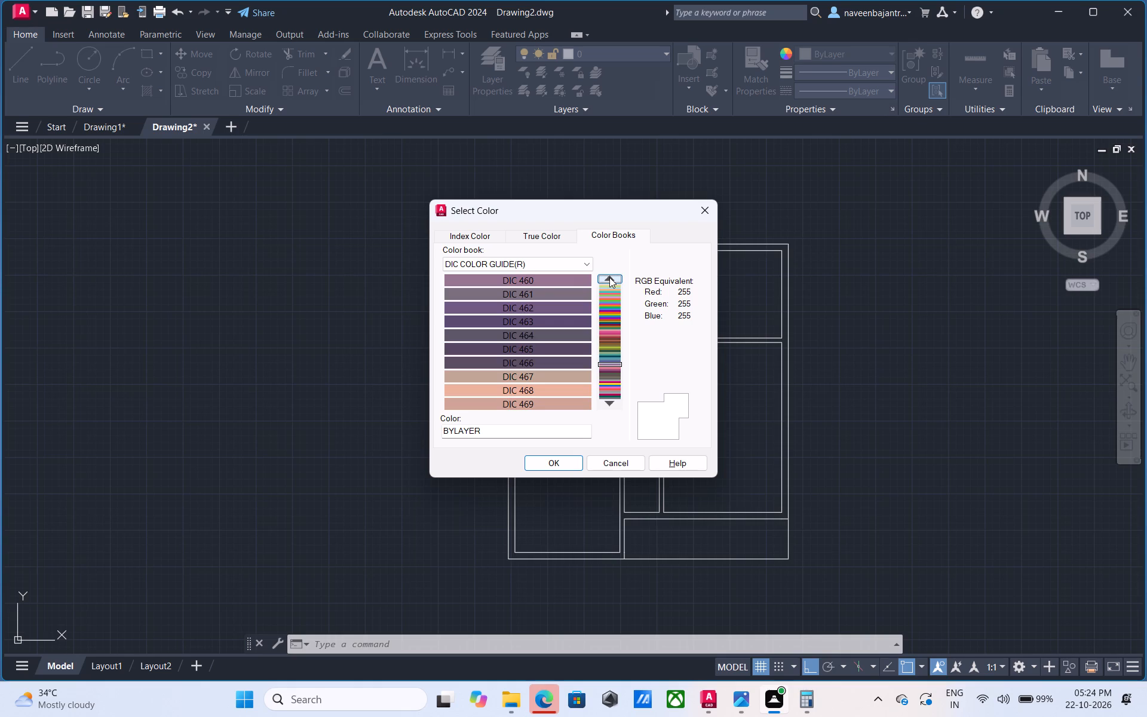
left_click(609, 277)
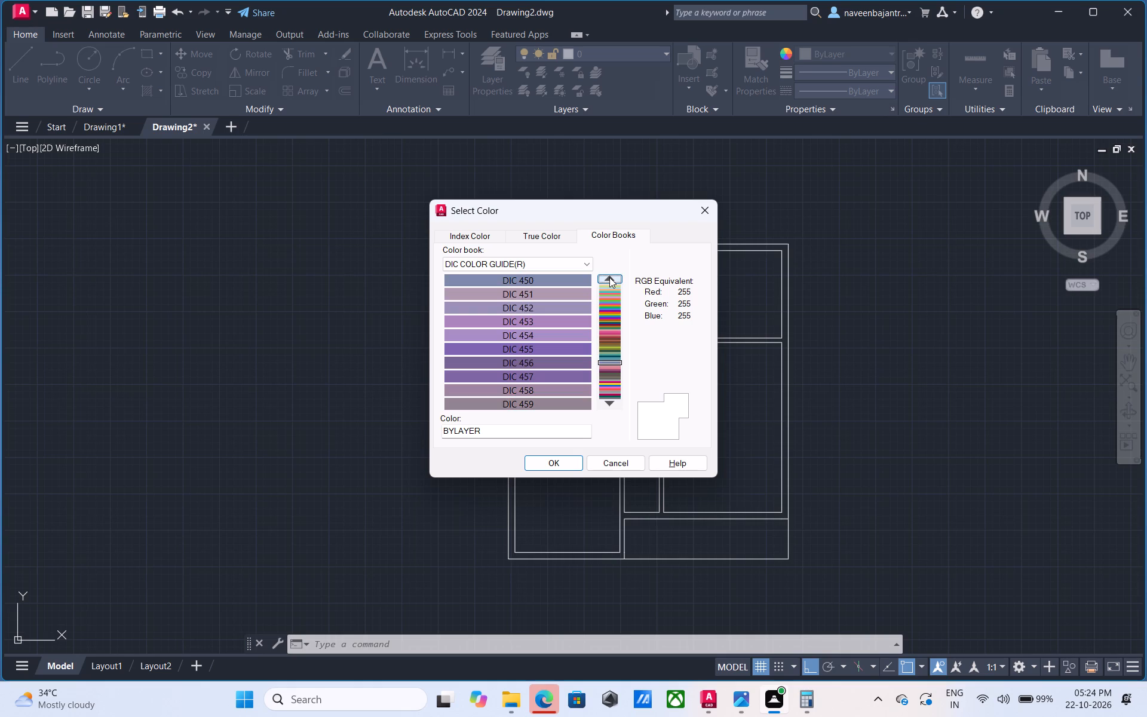
left_click(609, 277)
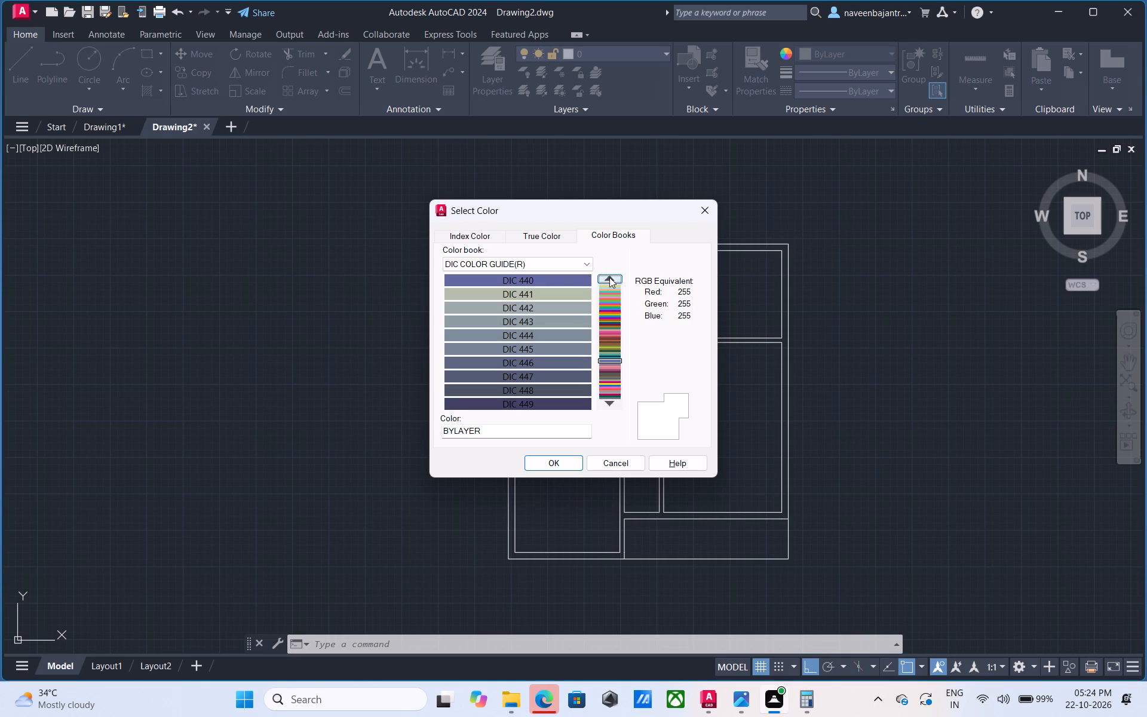
left_click(609, 277)
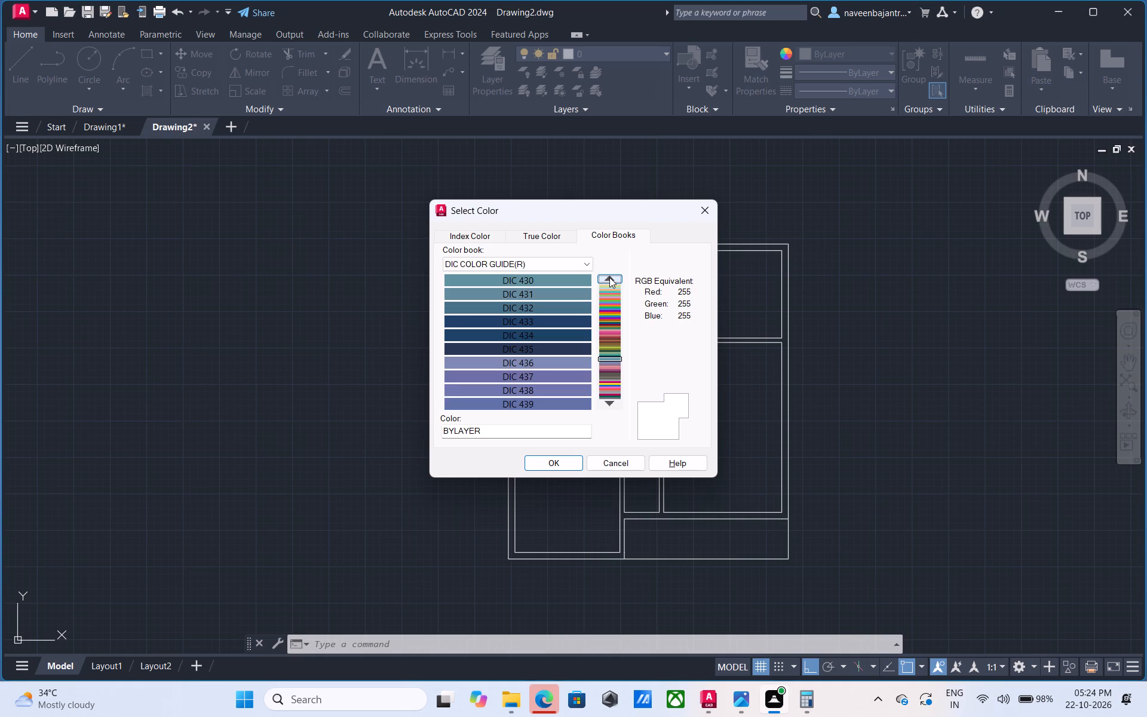
left_click(609, 277)
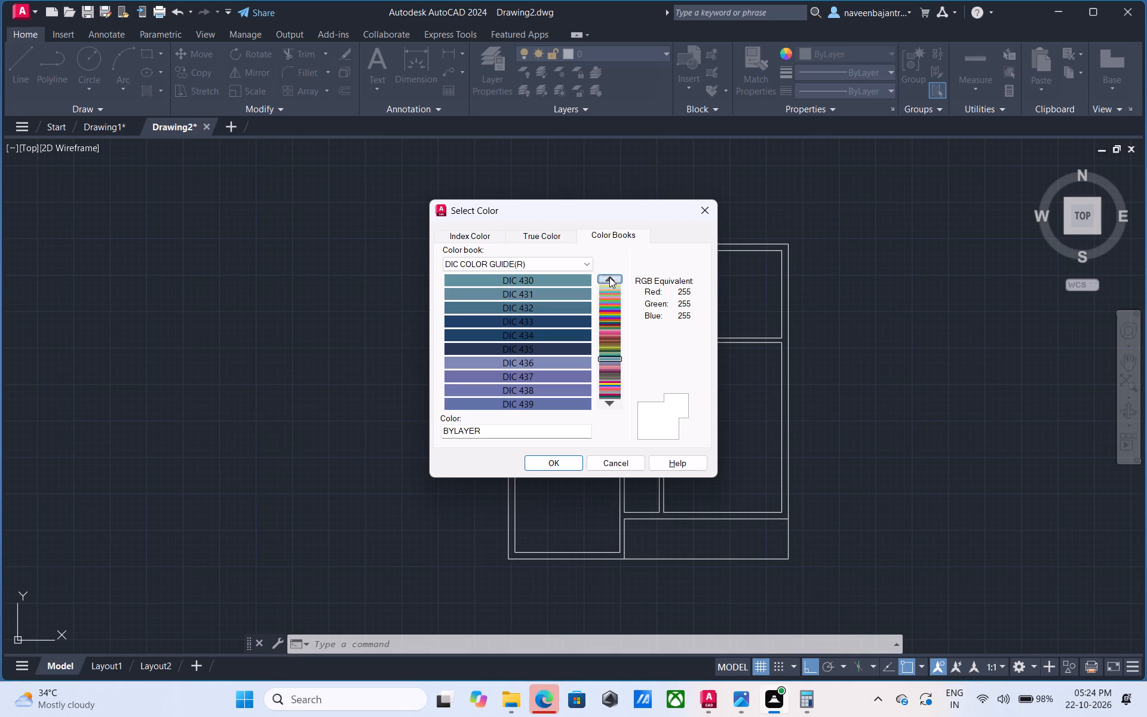
left_click(609, 277)
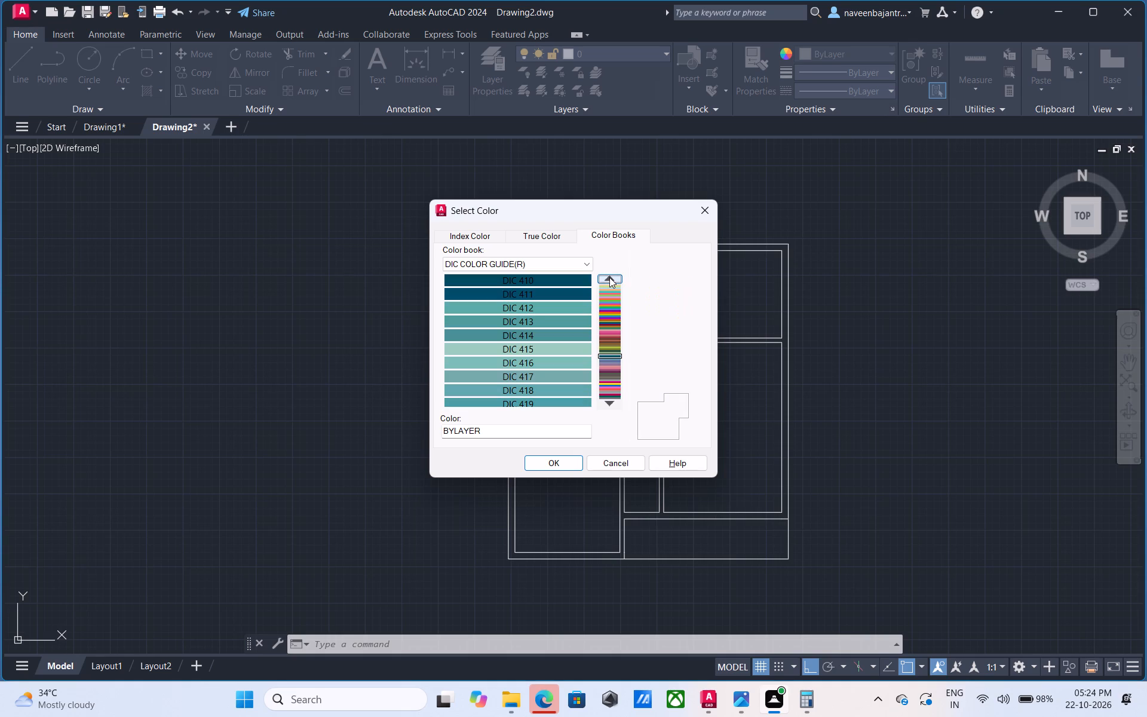
left_click(609, 277)
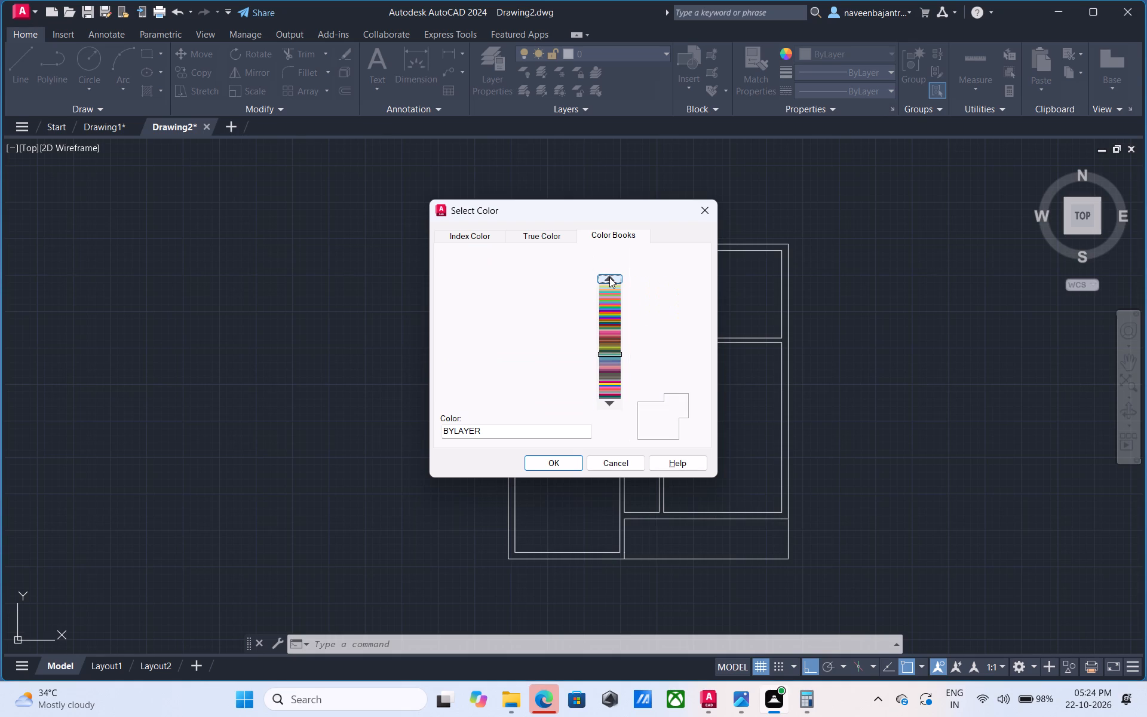
left_click(609, 277)
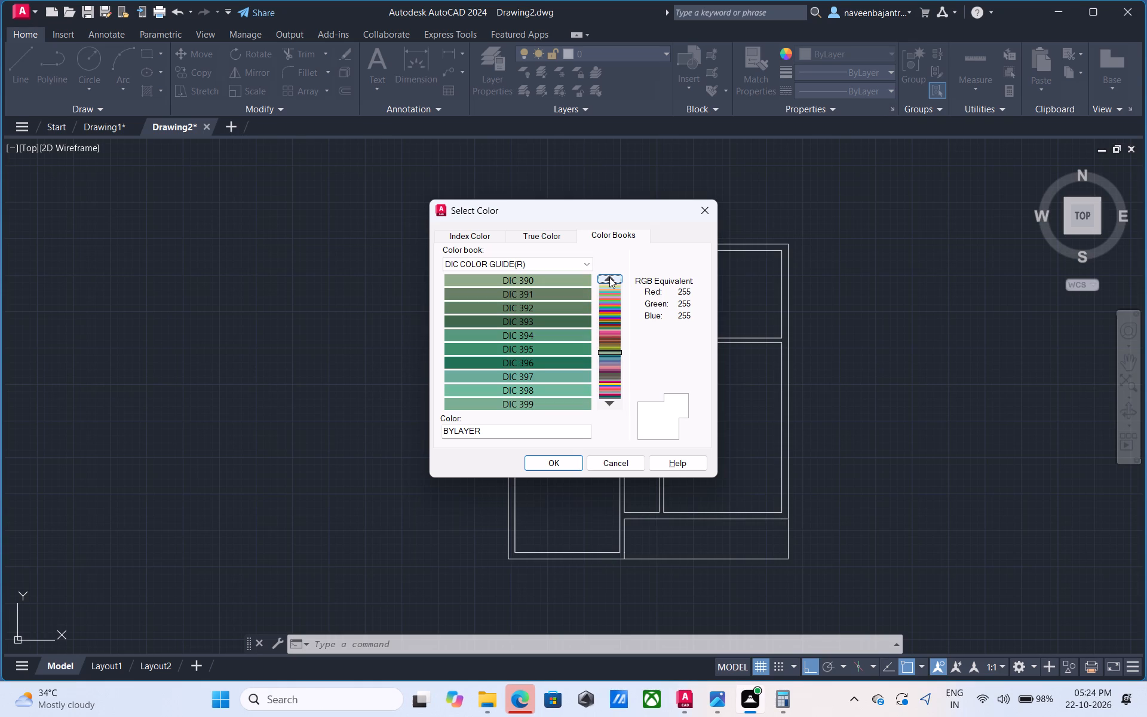
left_click(609, 277)
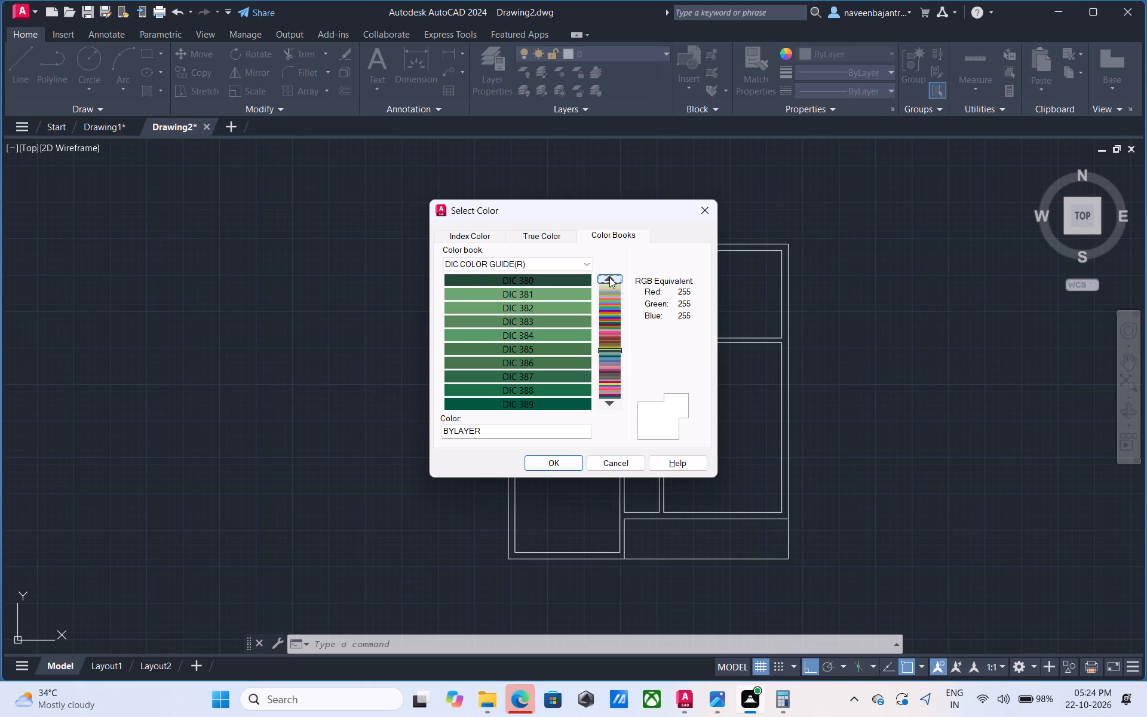
left_click(609, 277)
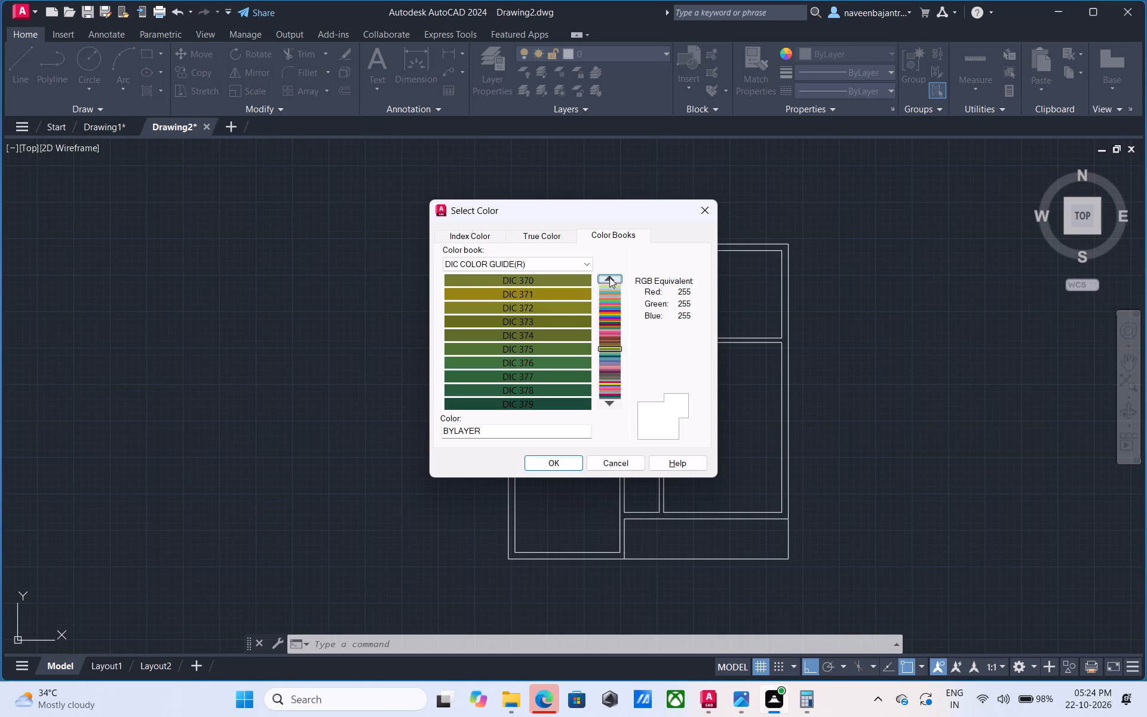
left_click(609, 277)
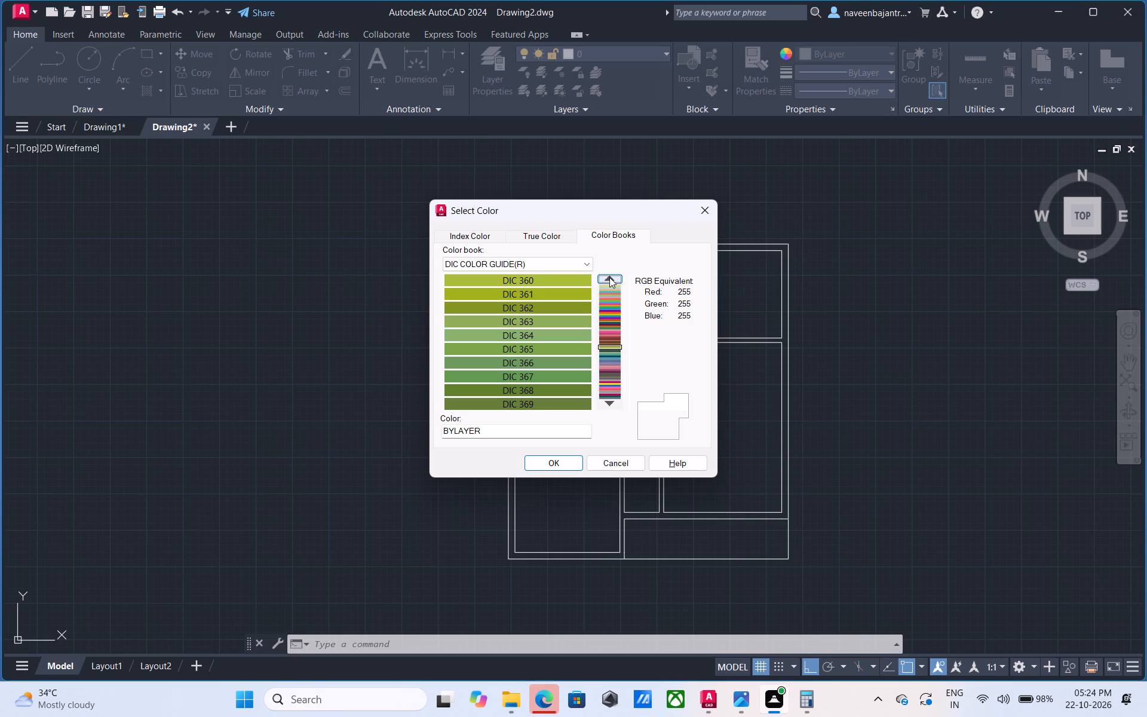
left_click(609, 277)
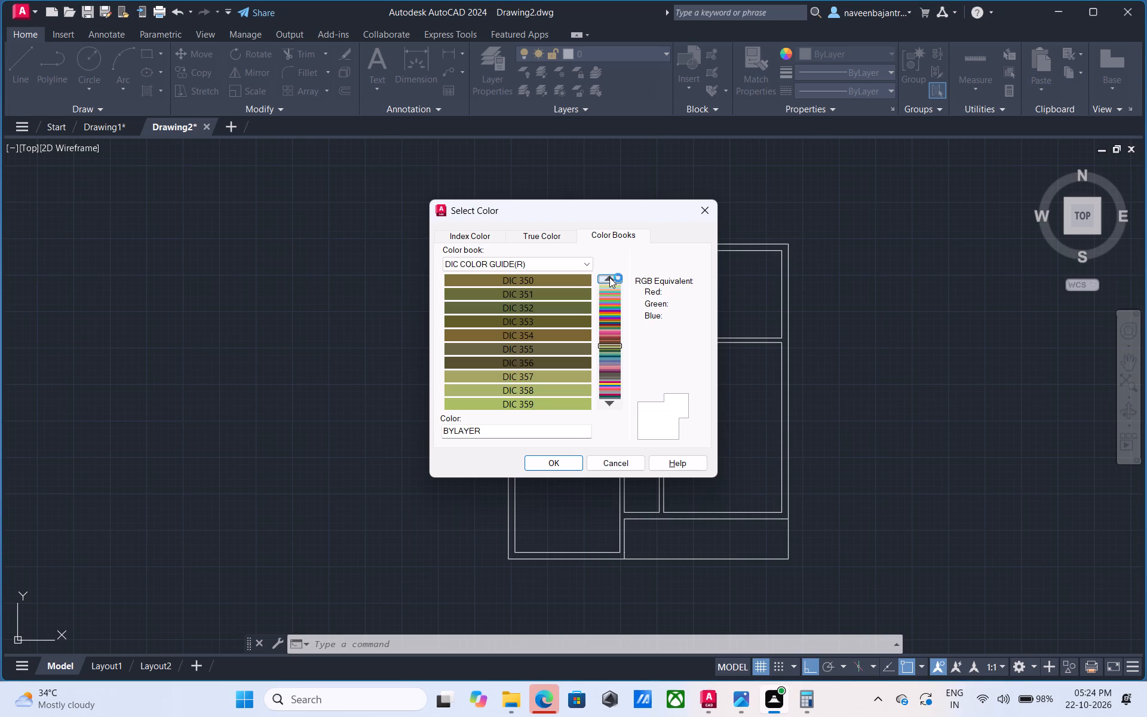
left_click(609, 277)
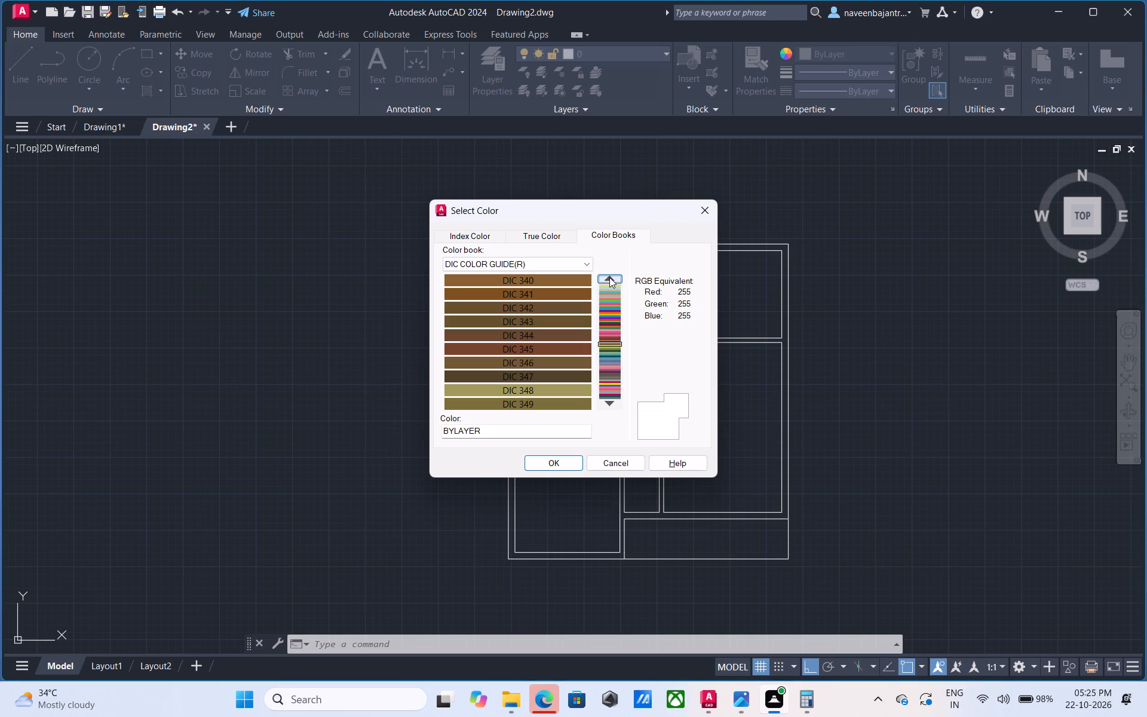
left_click(609, 277)
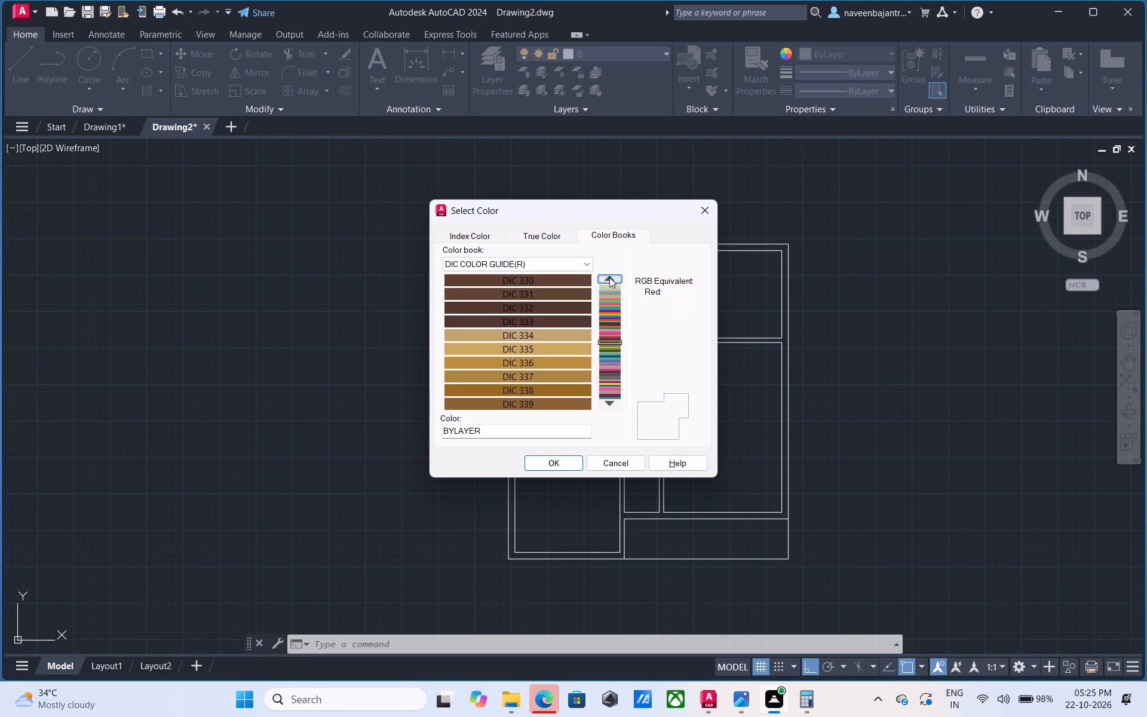
left_click(609, 277)
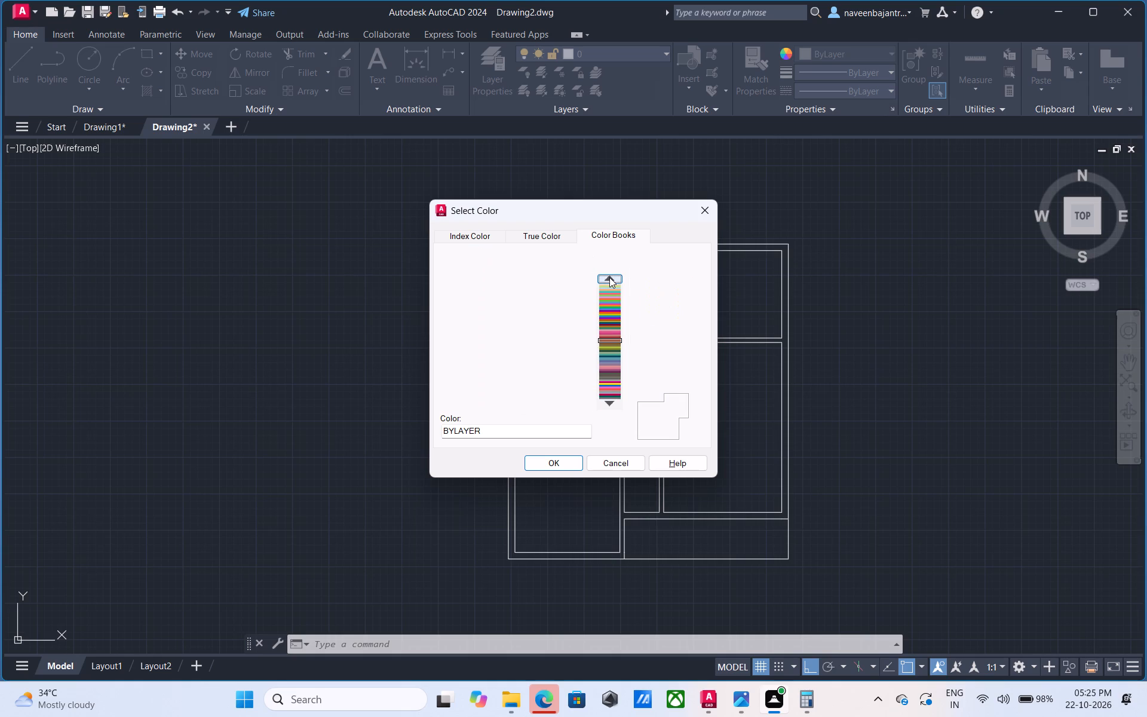
left_click(609, 277)
left_click(609, 277)
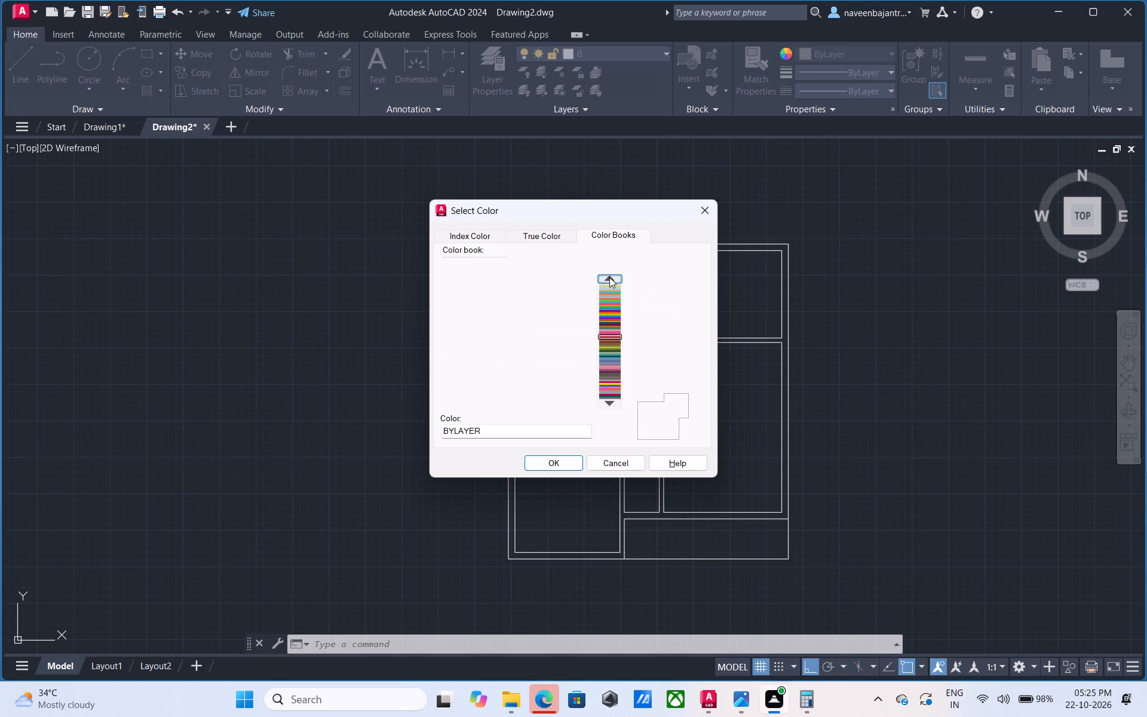
left_click(609, 277)
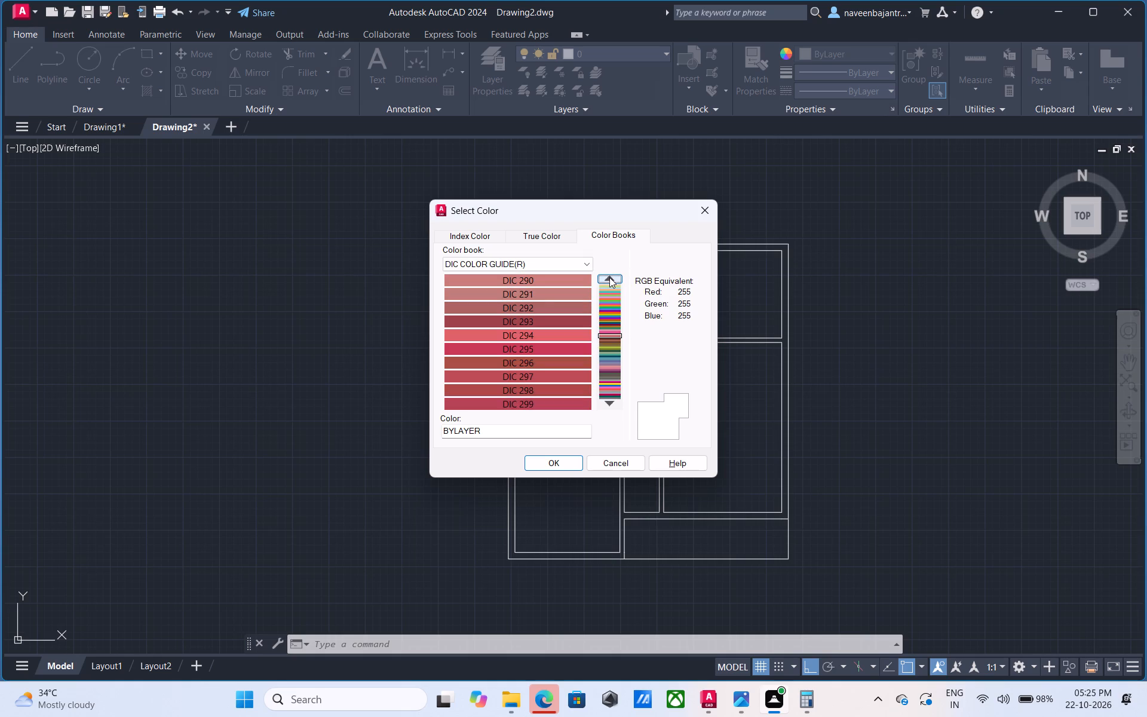
left_click(609, 277)
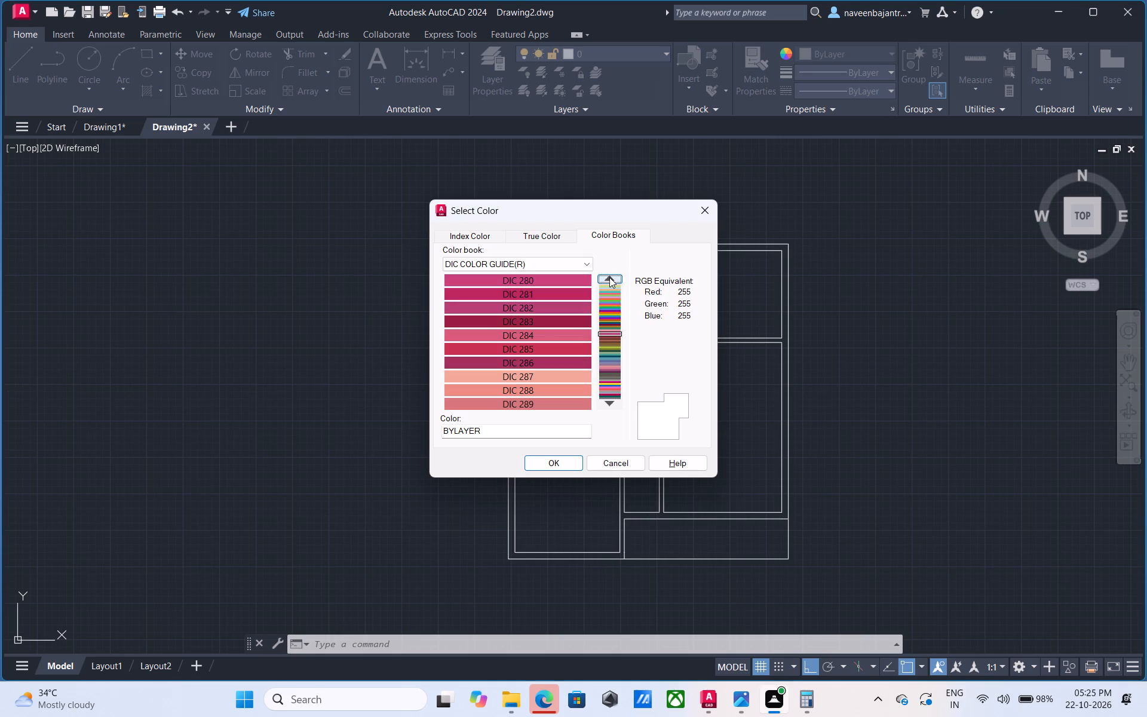
Continue browsing back through the DIC COLOR GUIDE(R) color book, examining the swatches from DIC 279 down to DIC 170.
left_click(609, 277)
left_click(609, 277)
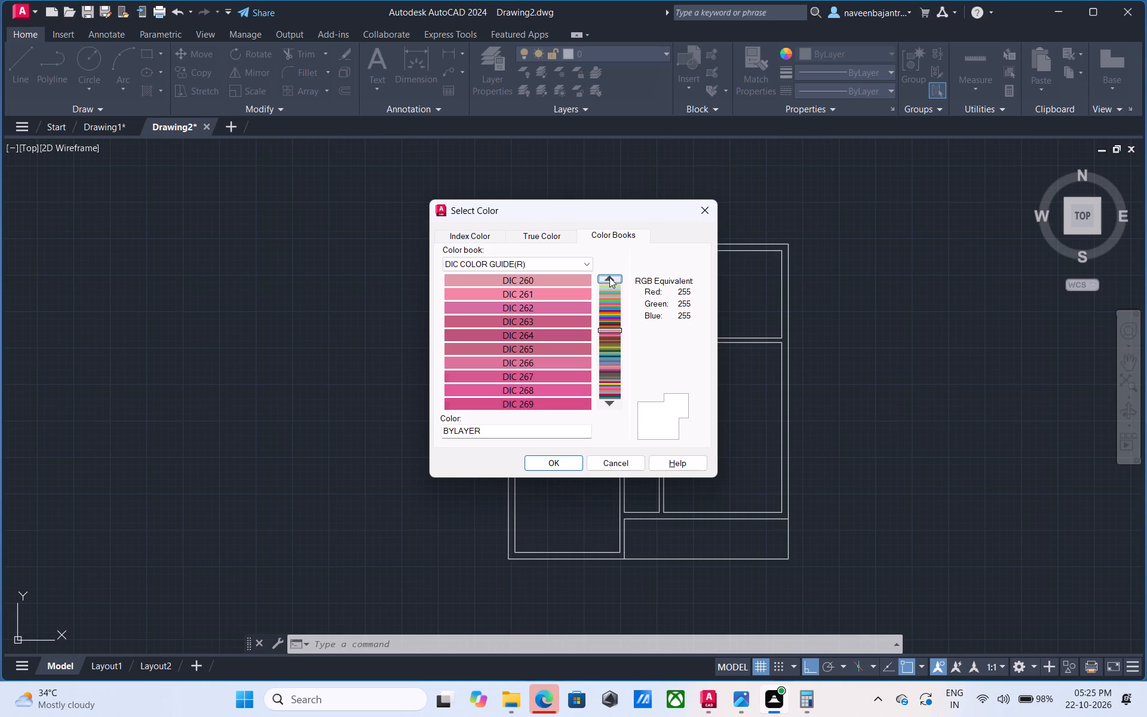
left_click(609, 277)
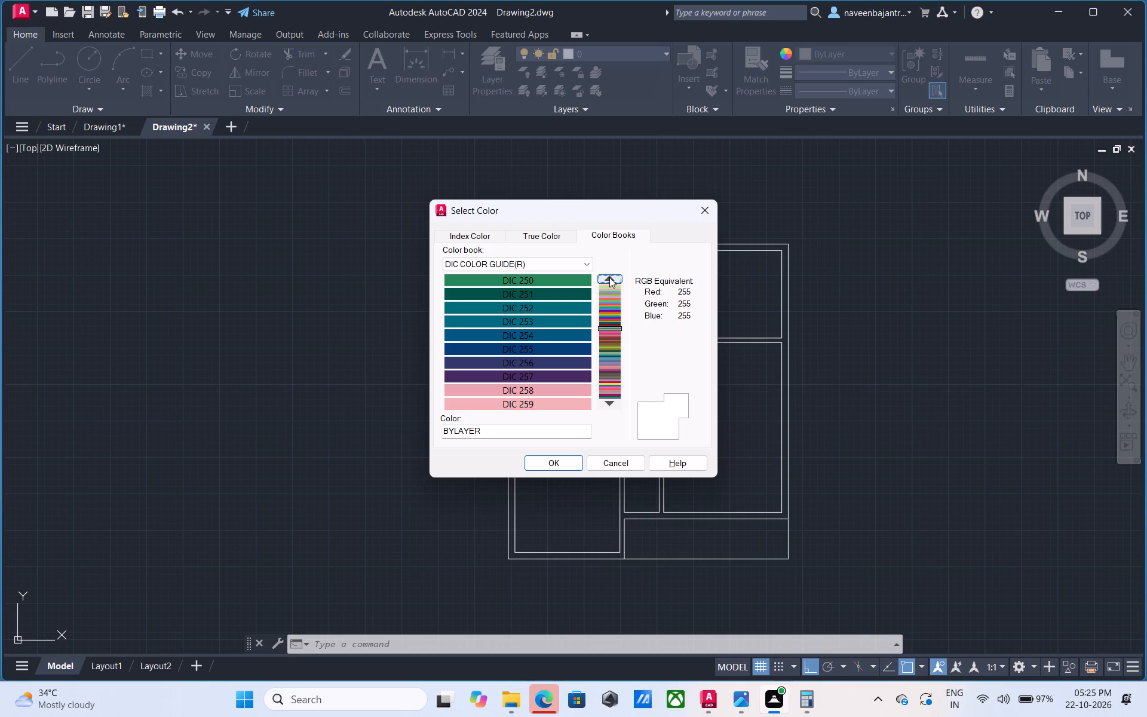
left_click(609, 277)
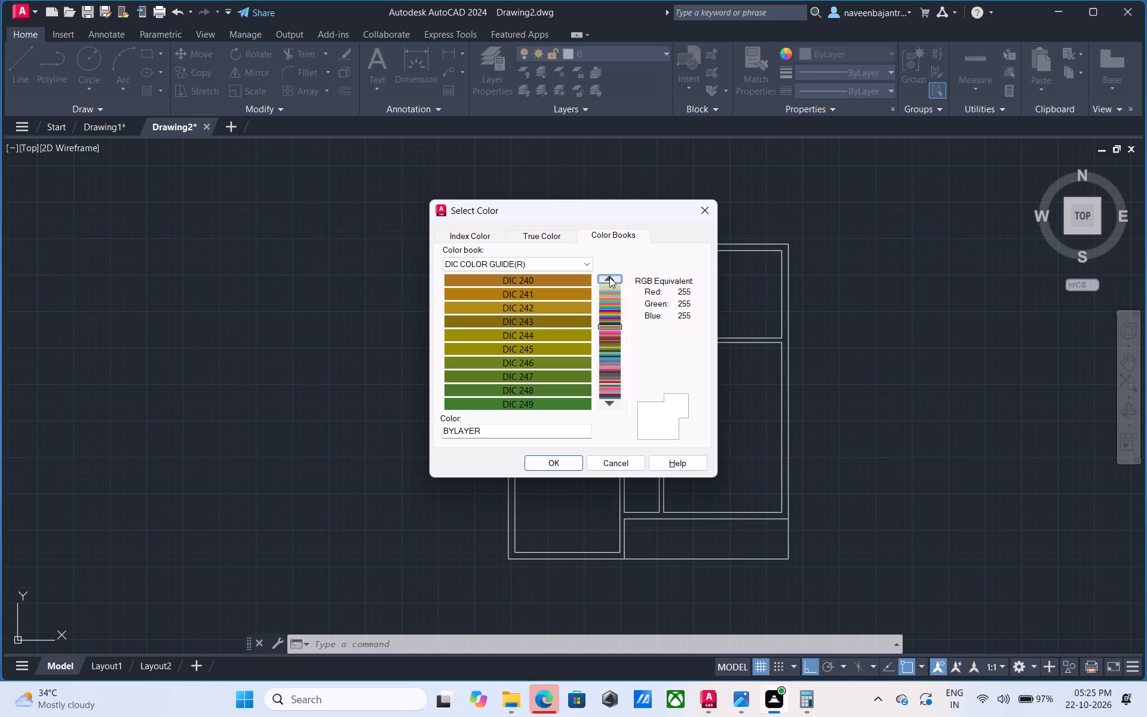
left_click(609, 277)
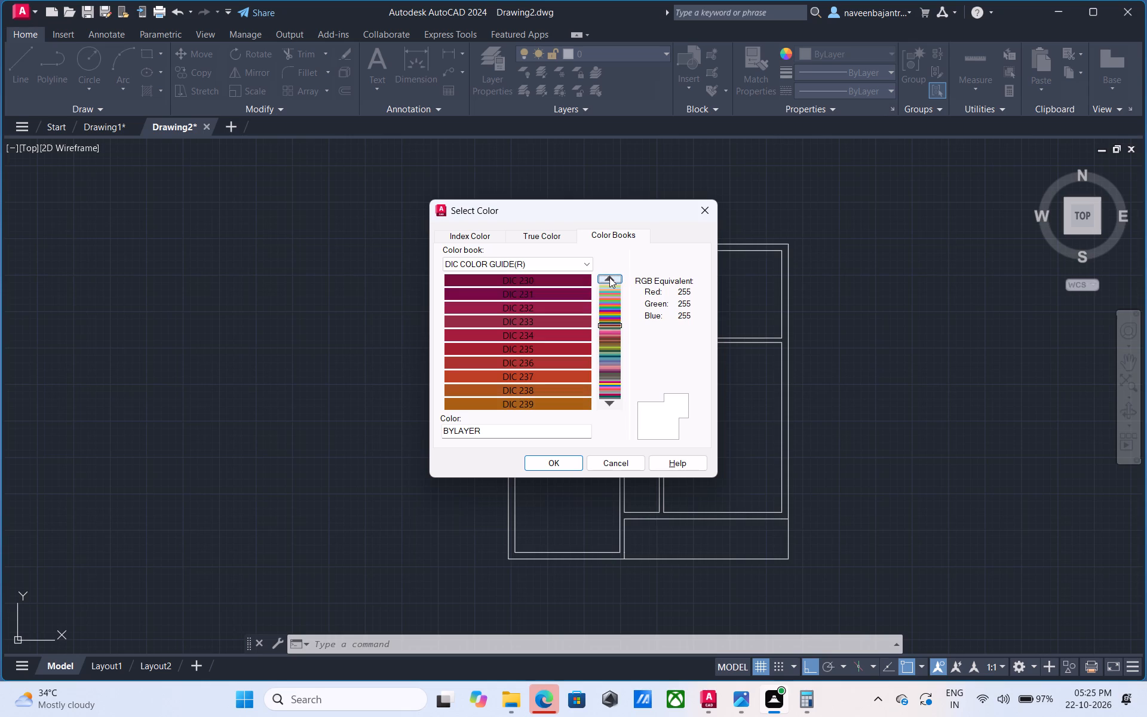
left_click(609, 277)
left_click(609, 277)
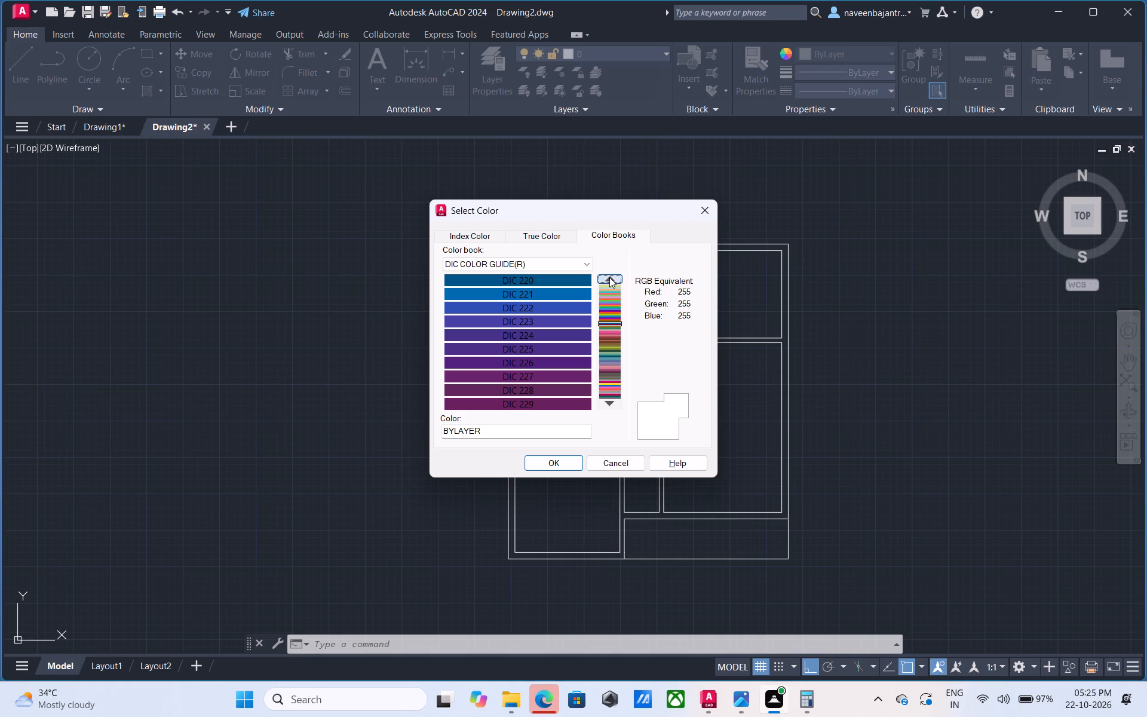
left_click(609, 277)
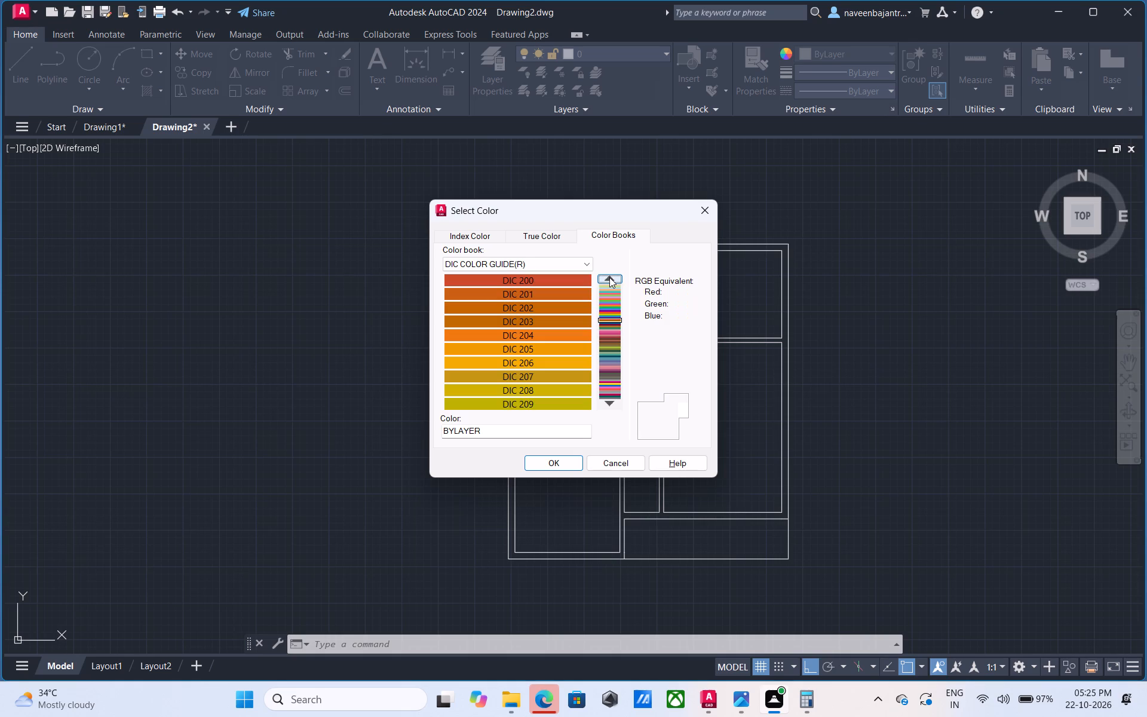
left_click(609, 277)
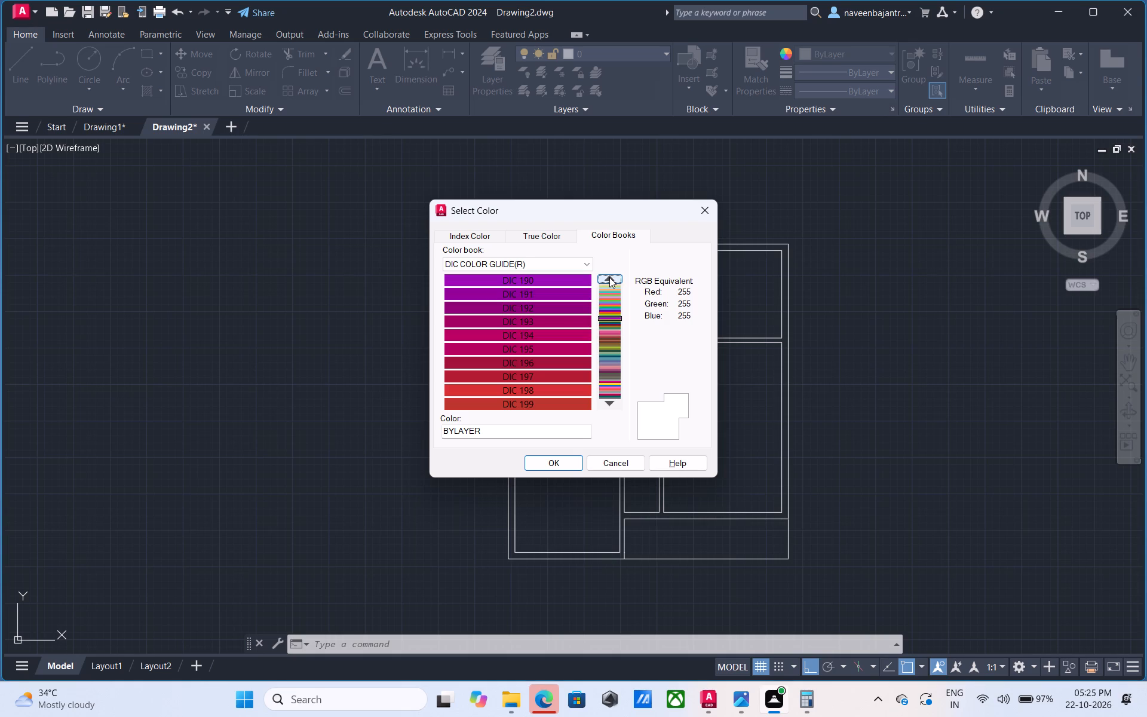
left_click(609, 277)
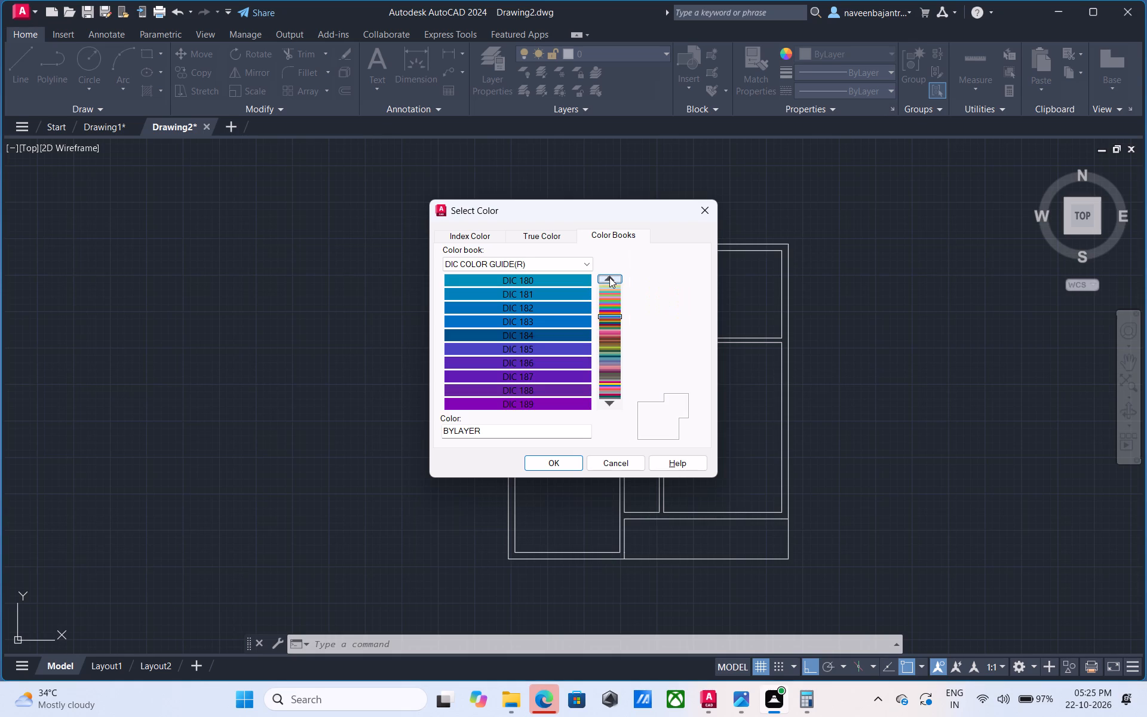
left_click(609, 277)
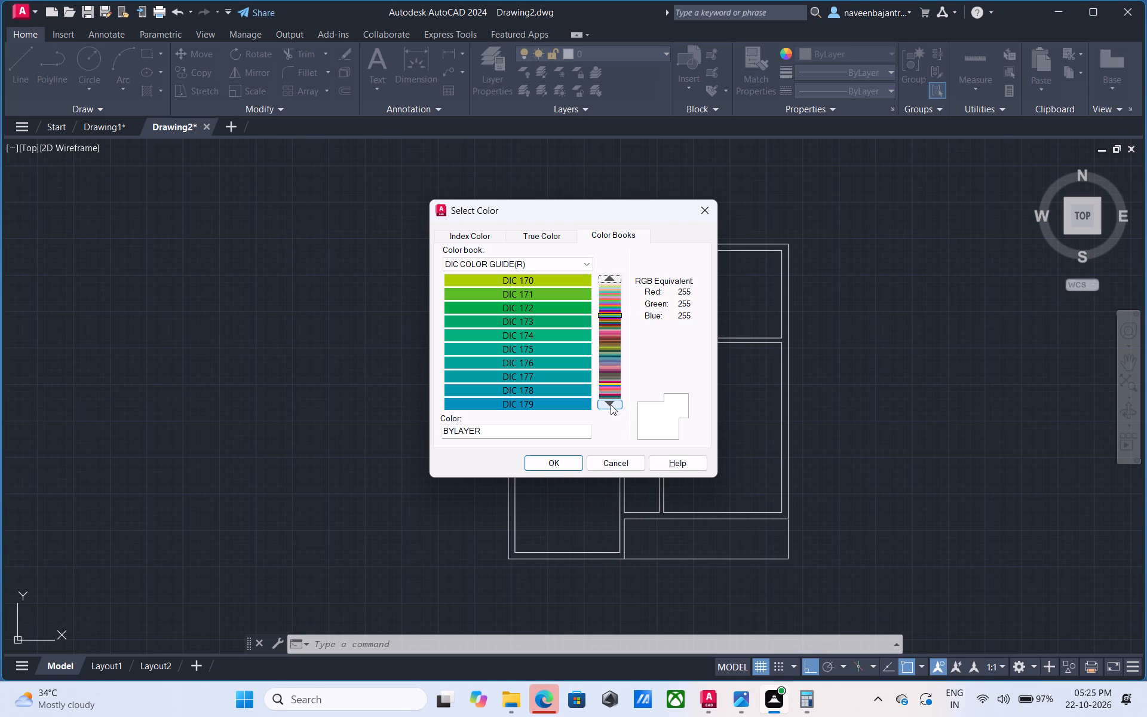
Browse forward again through the DIC COLOR GUIDE(R) color book, re-examining the swatches from DIC 180 through DIC 349.
left_click(611, 405)
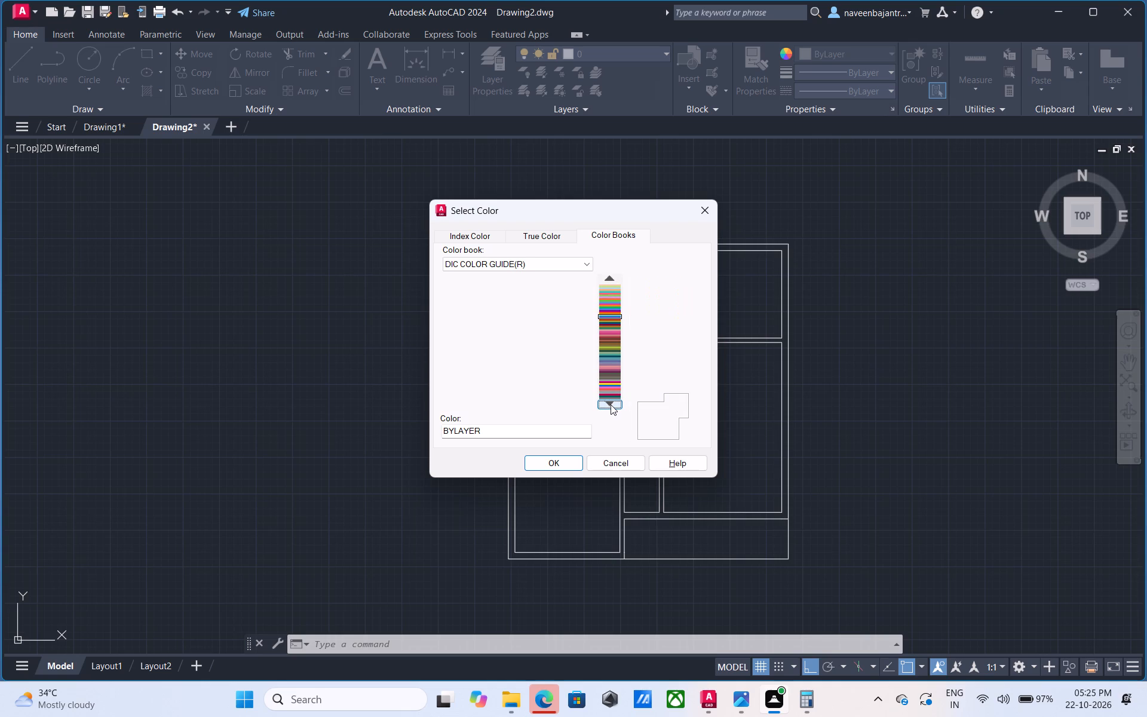
left_click(611, 405)
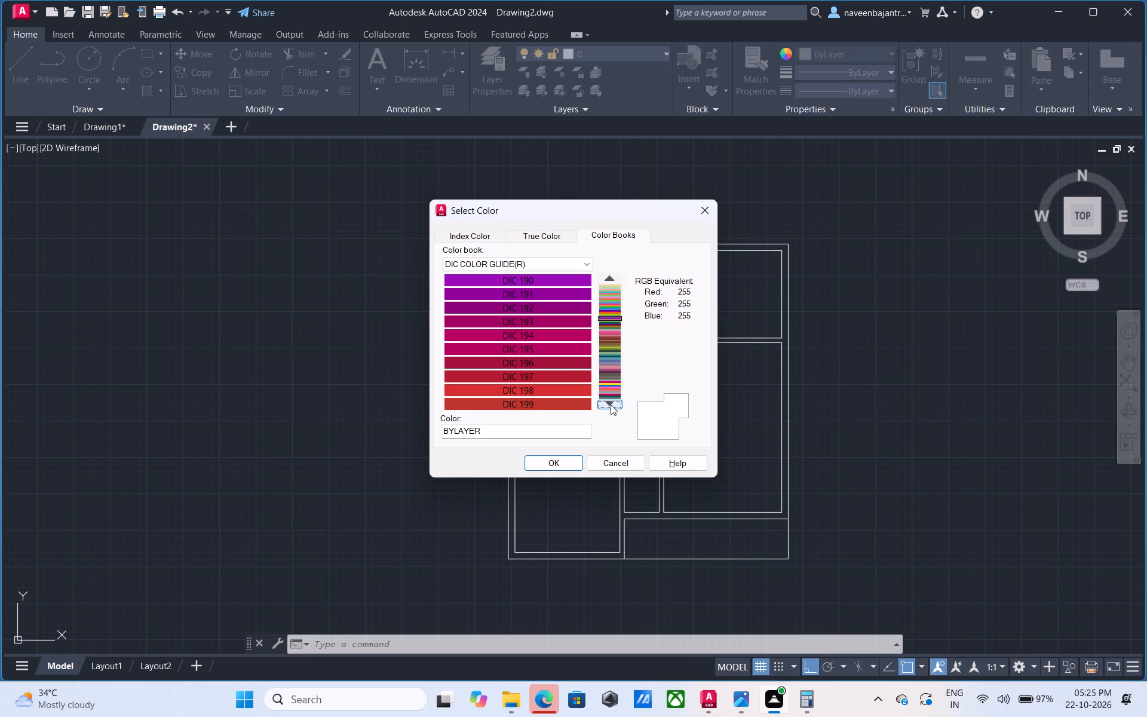
left_click(611, 405)
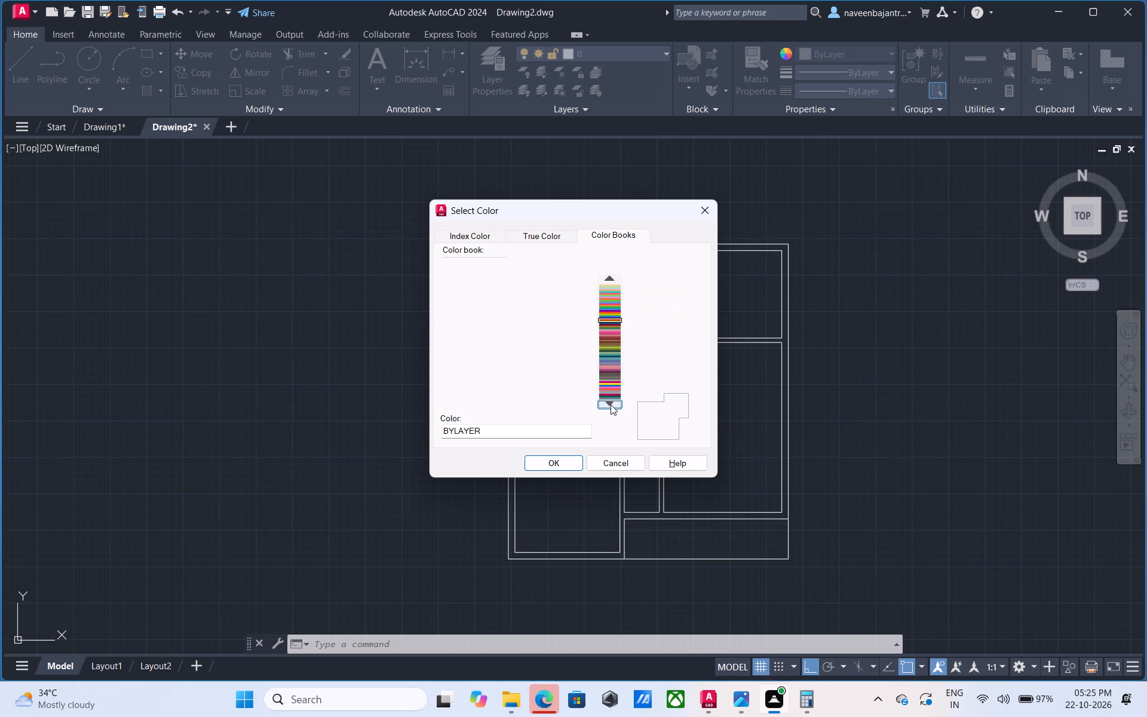
left_click(611, 405)
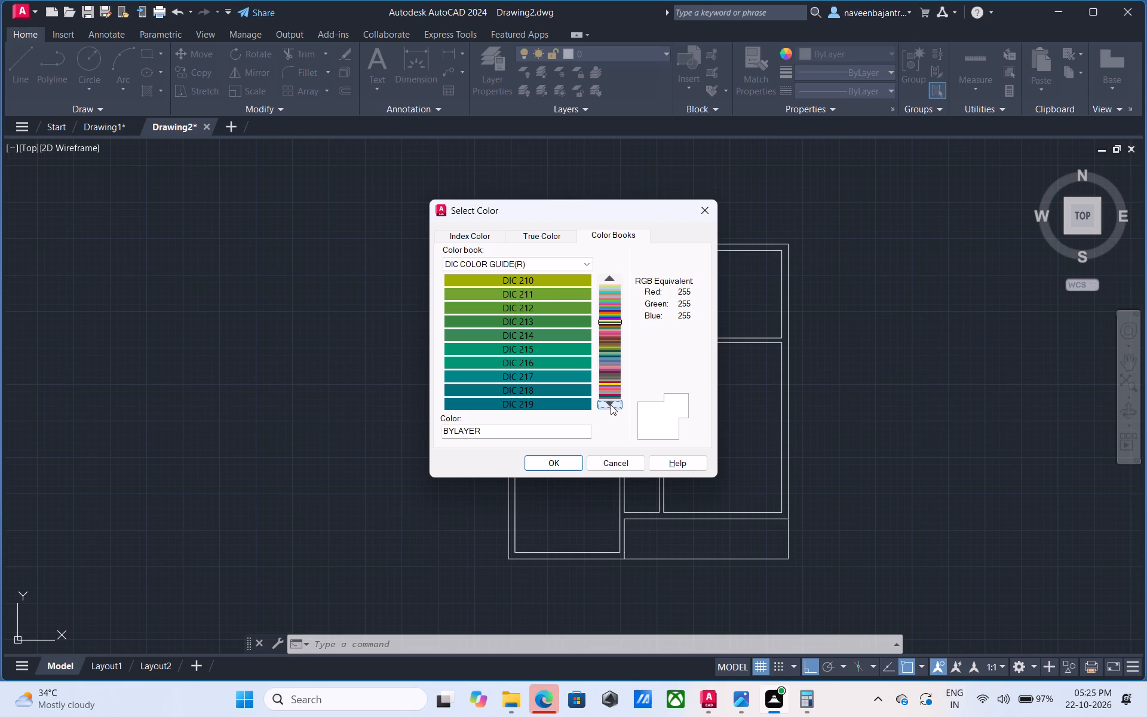
left_click(611, 405)
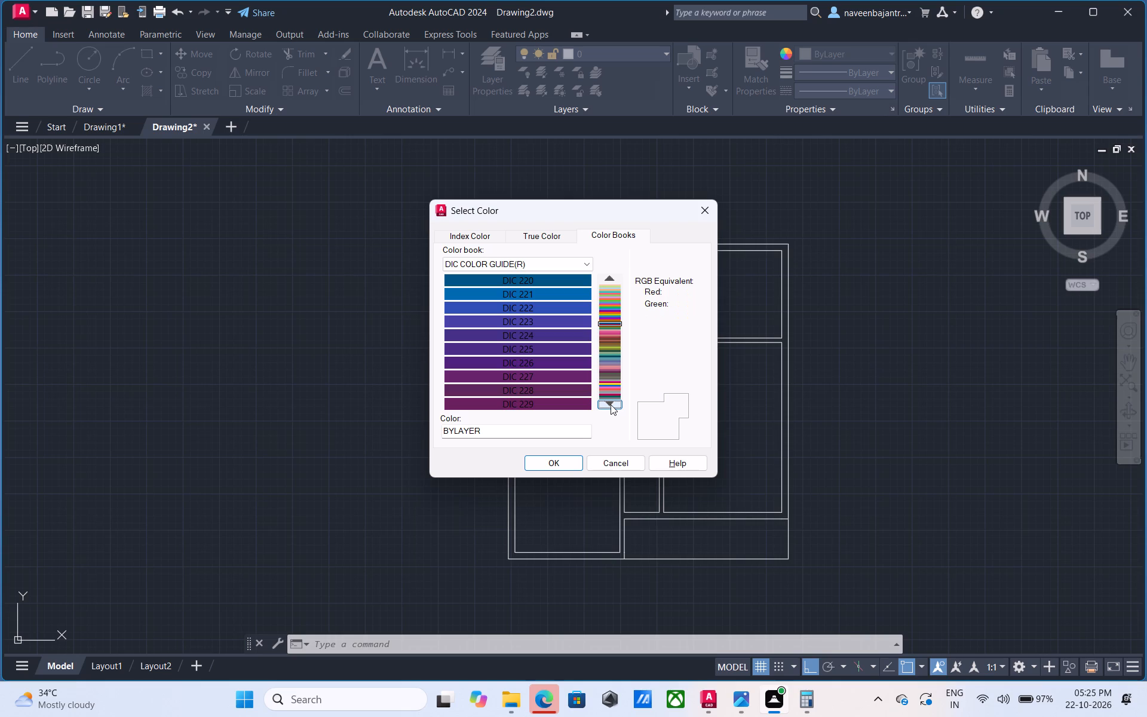
left_click(611, 405)
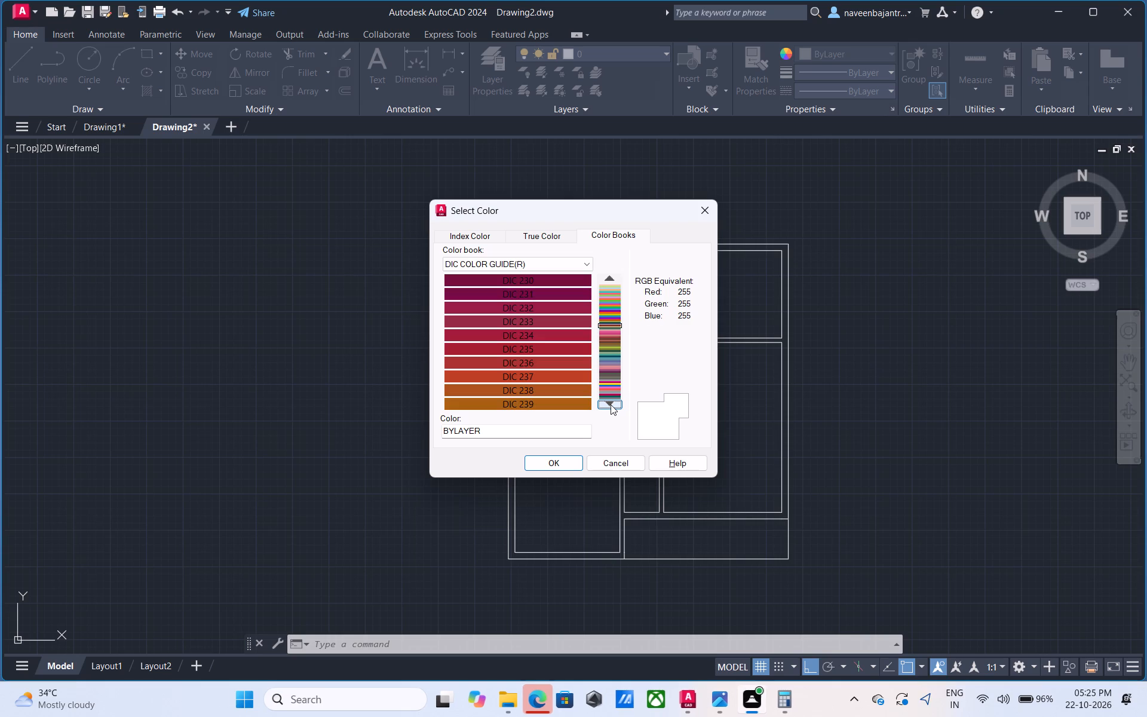
left_click(611, 405)
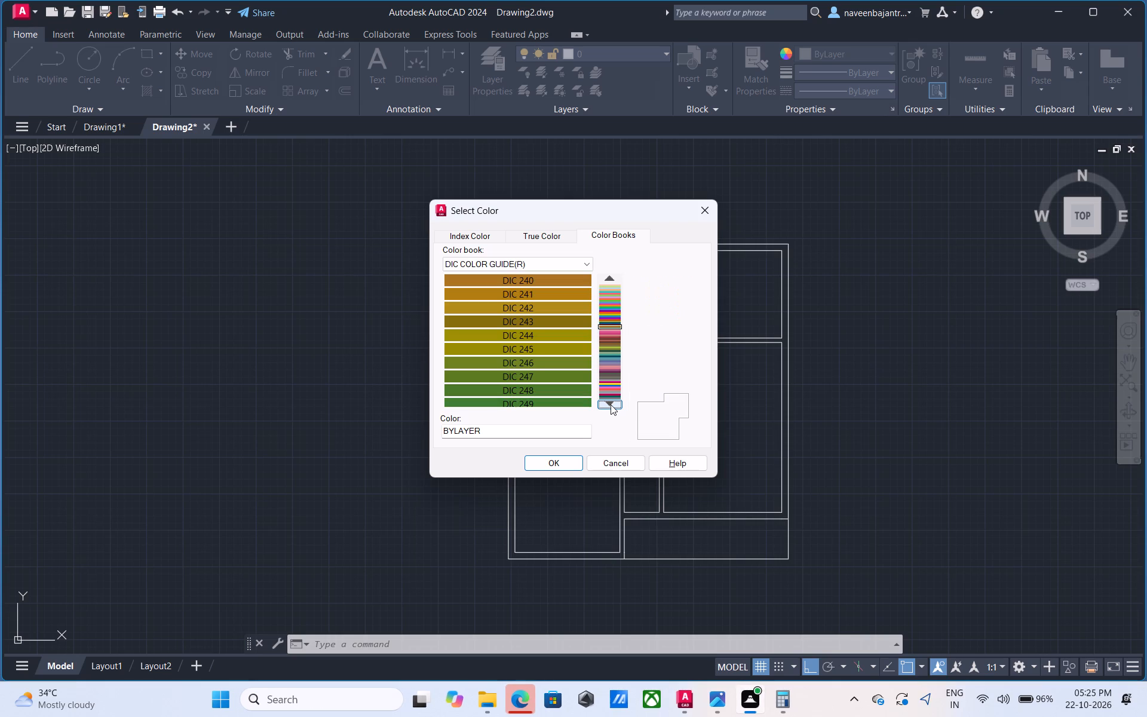
left_click(611, 405)
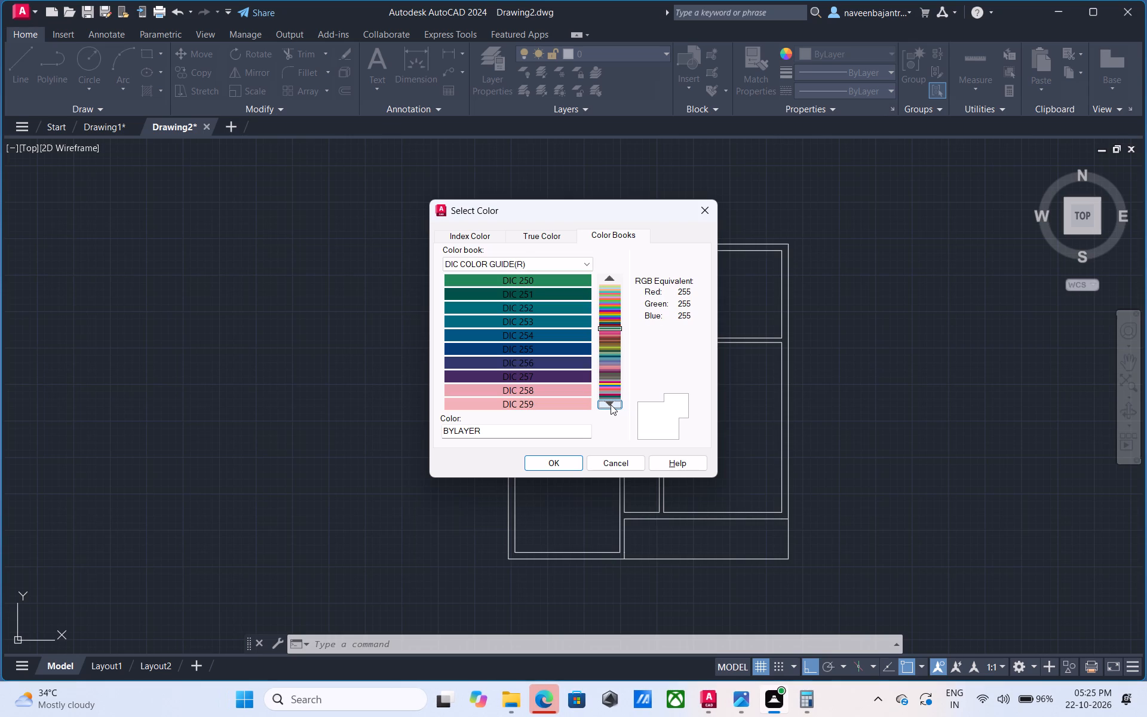
left_click(611, 405)
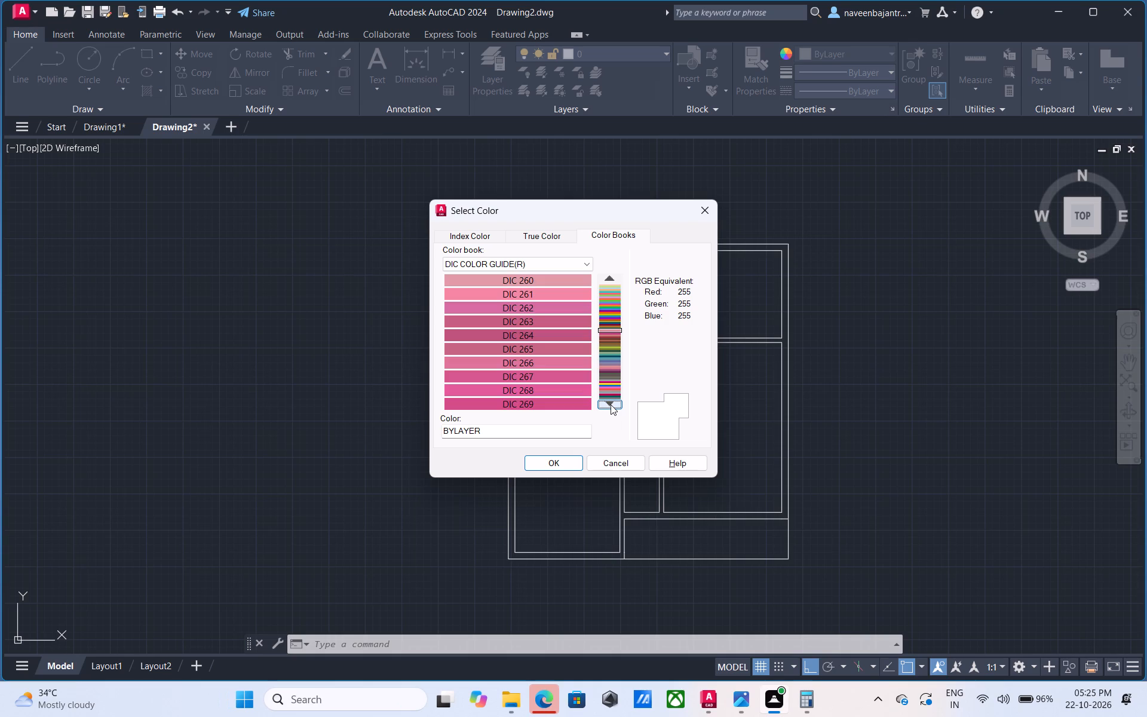
left_click(611, 405)
left_click(611, 405)
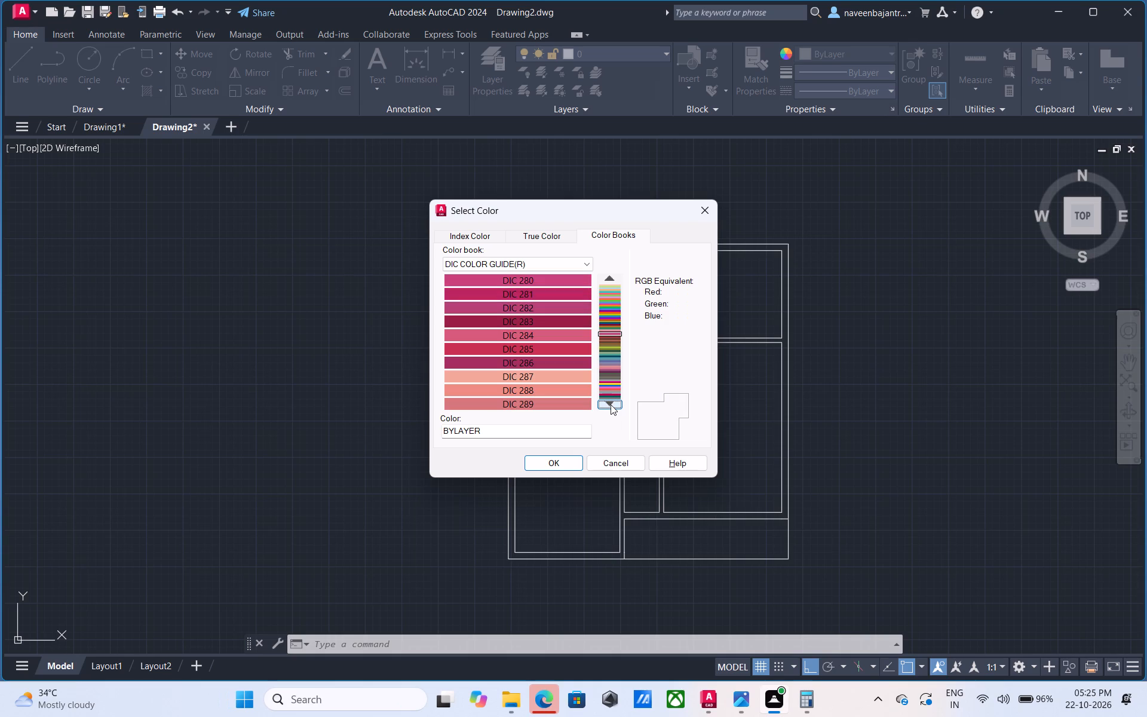
left_click(611, 405)
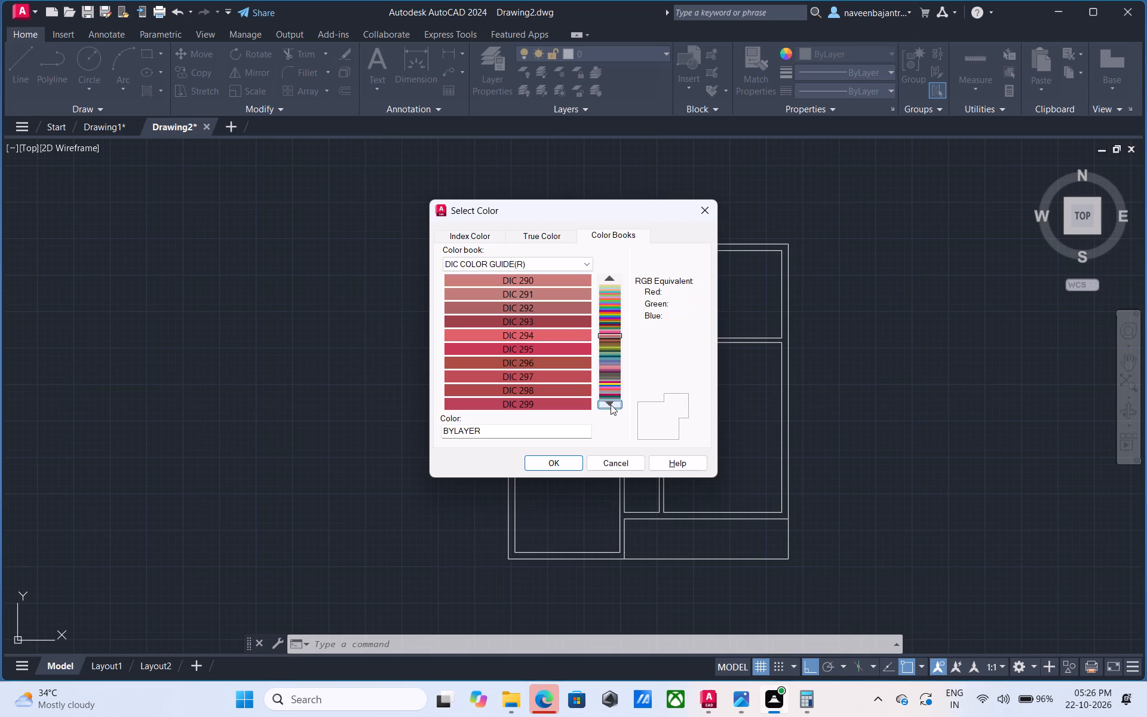
left_click(611, 405)
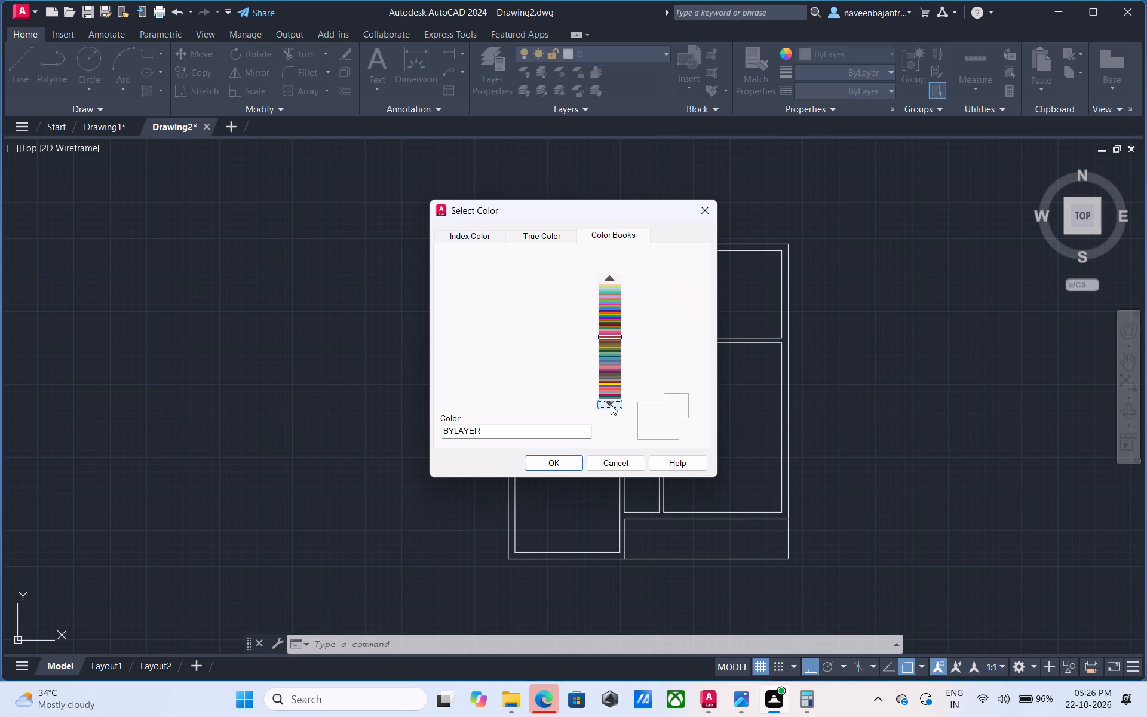
left_click(611, 405)
left_click(611, 405)
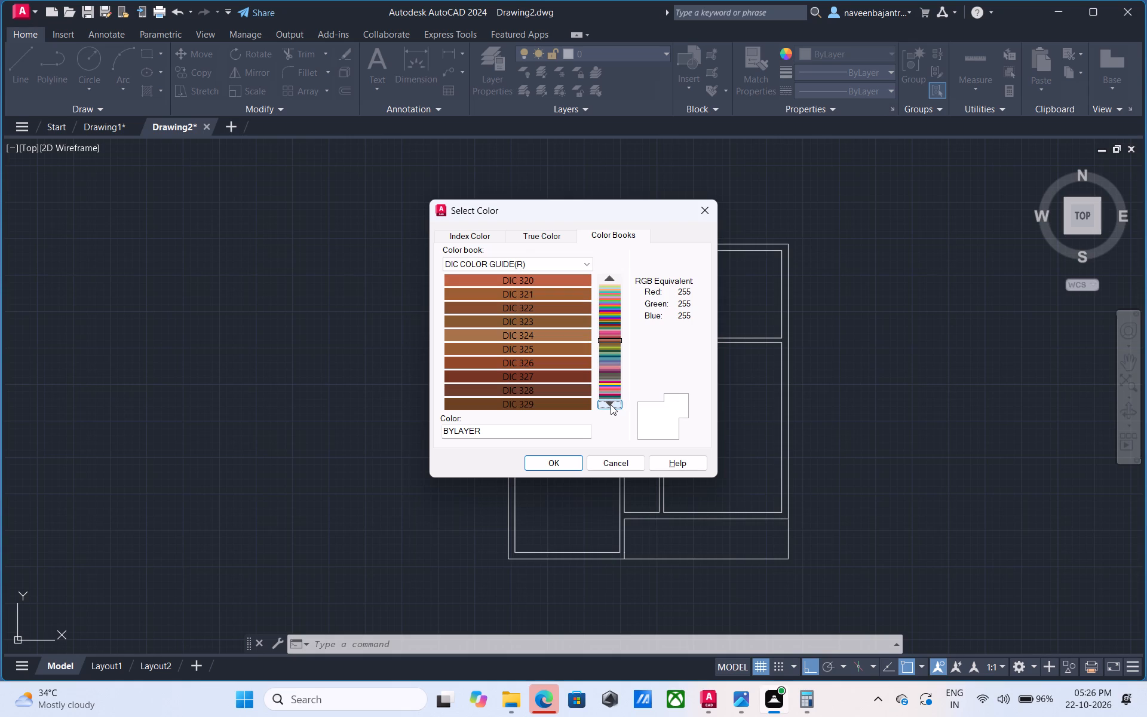
left_click(611, 405)
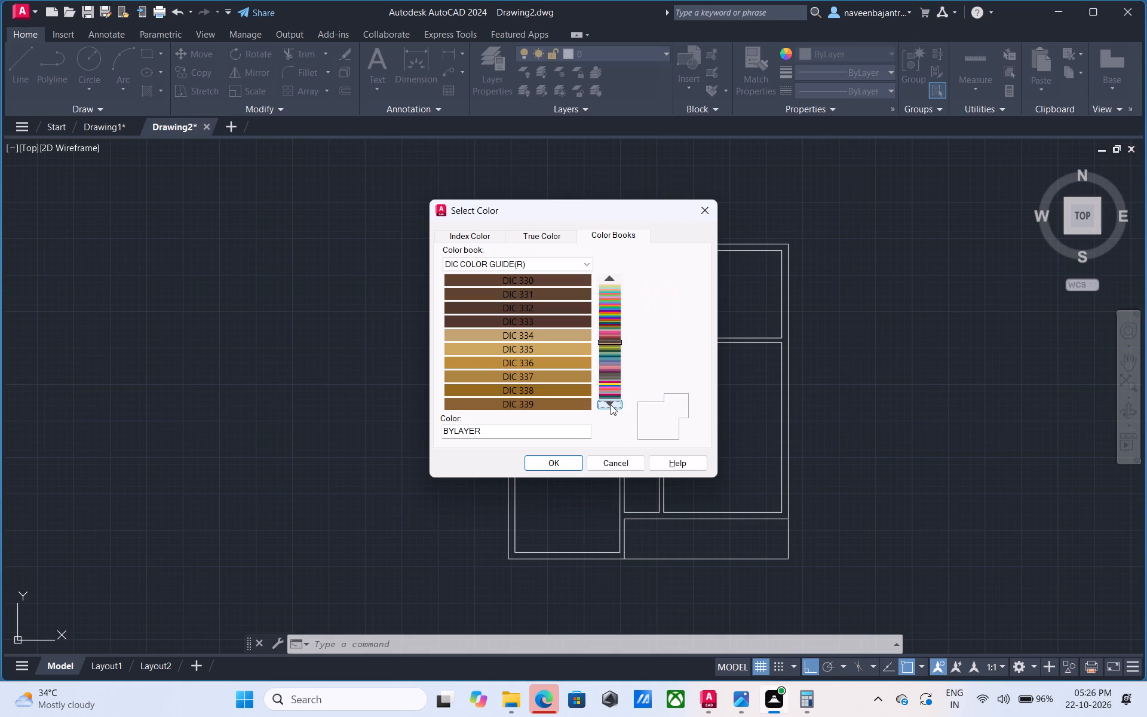
left_click(611, 405)
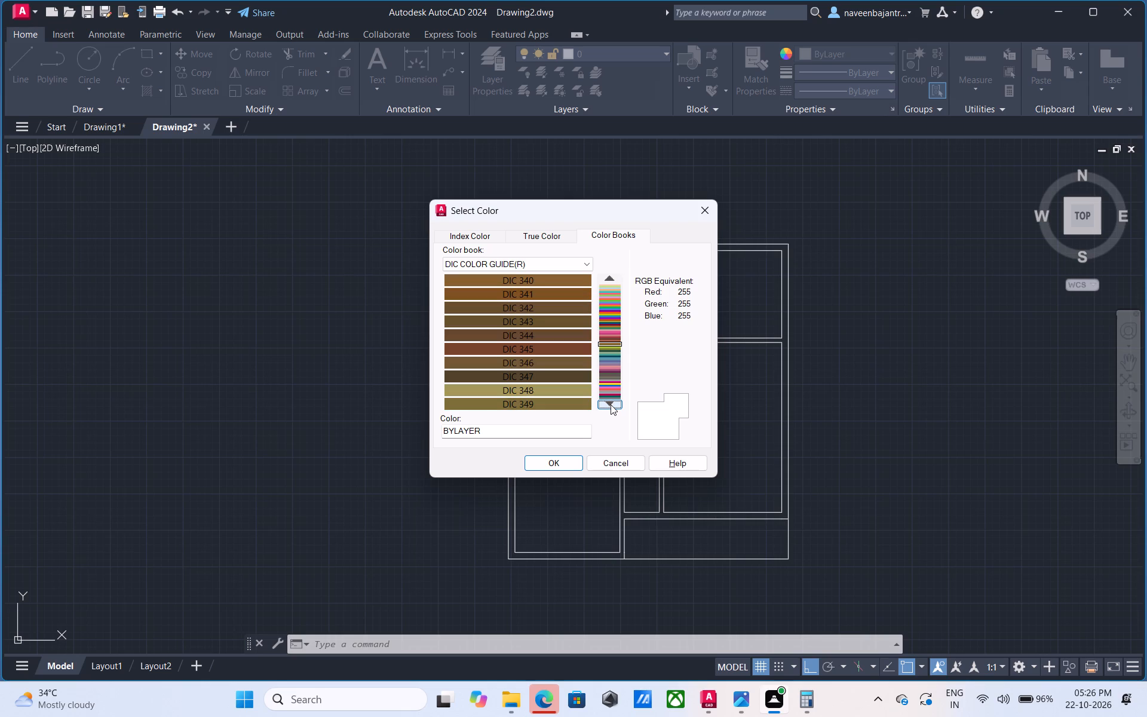
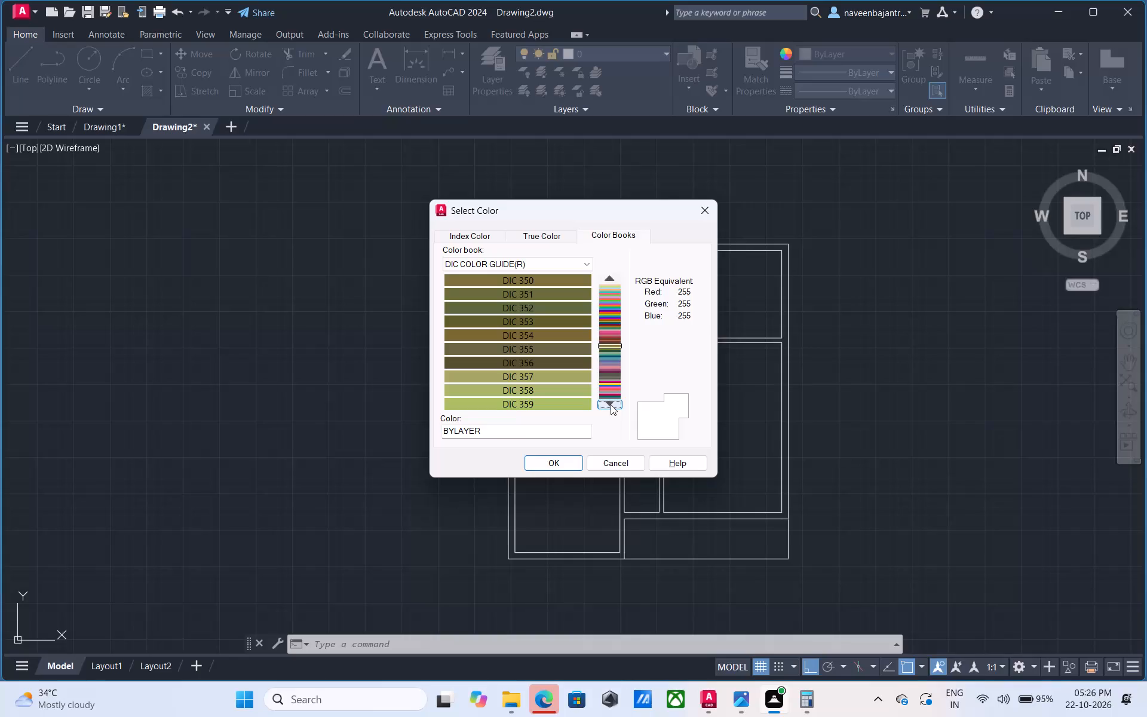
Continue browsing forward through the DIC COLOR GUIDE(R) color book, examining the swatches from DIC 350 through DIC 529.
left_click(611, 405)
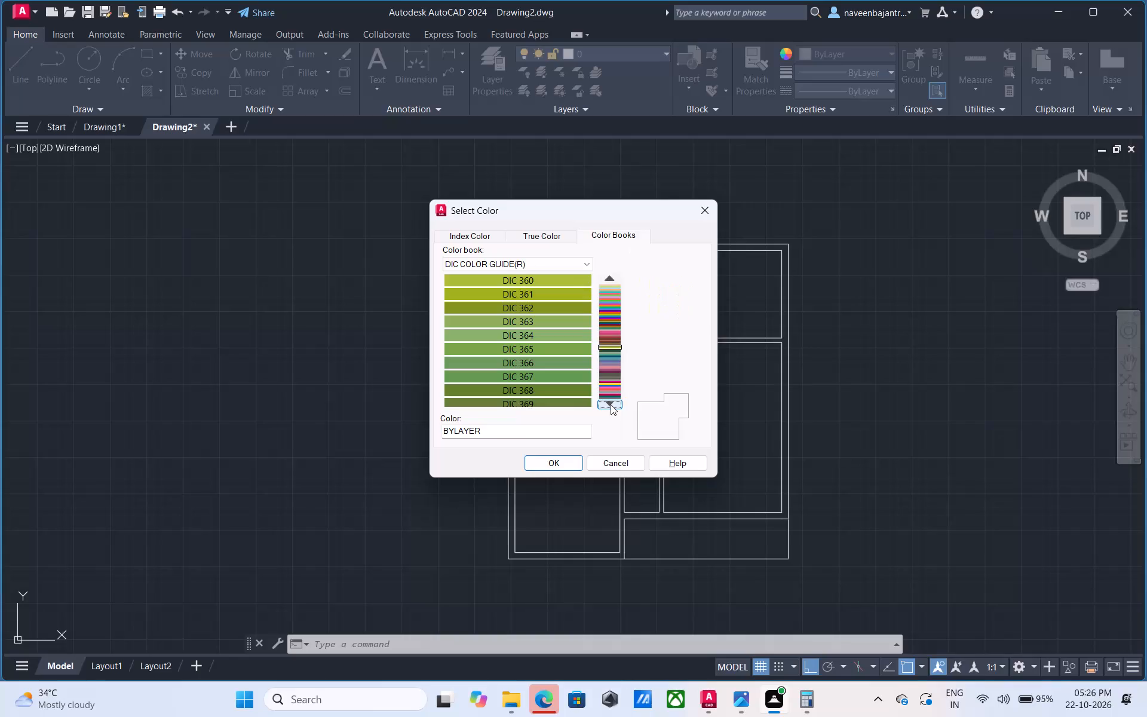
left_click(611, 405)
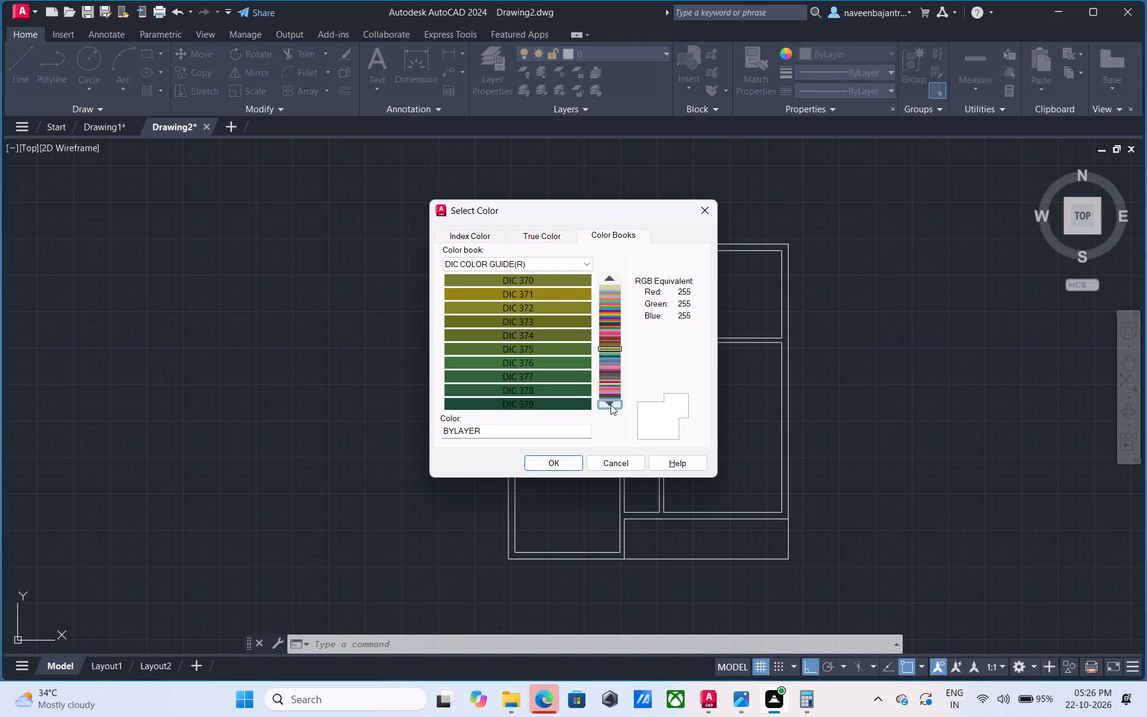
left_click(611, 405)
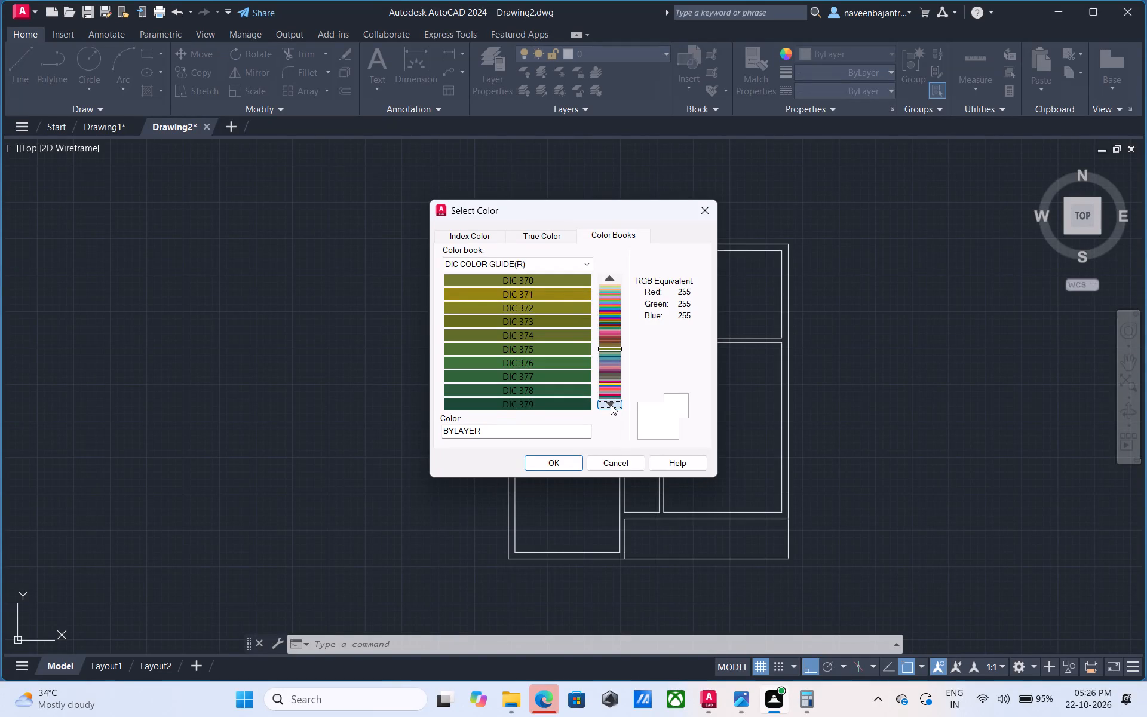
left_click(611, 405)
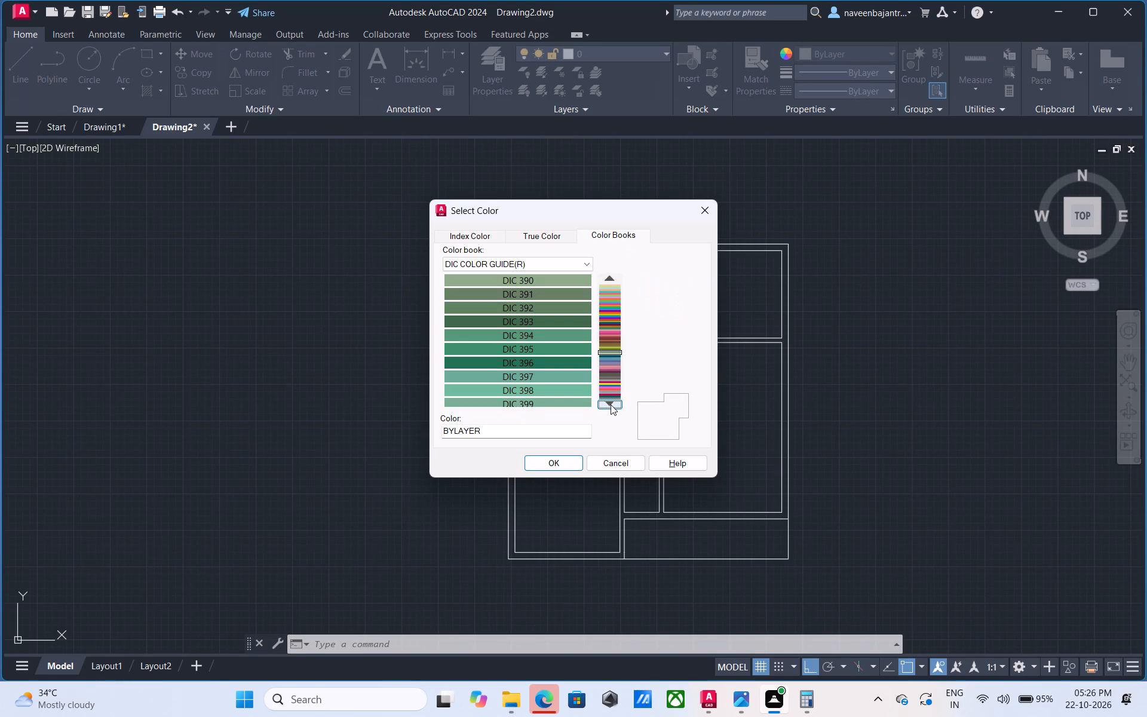
left_click(611, 405)
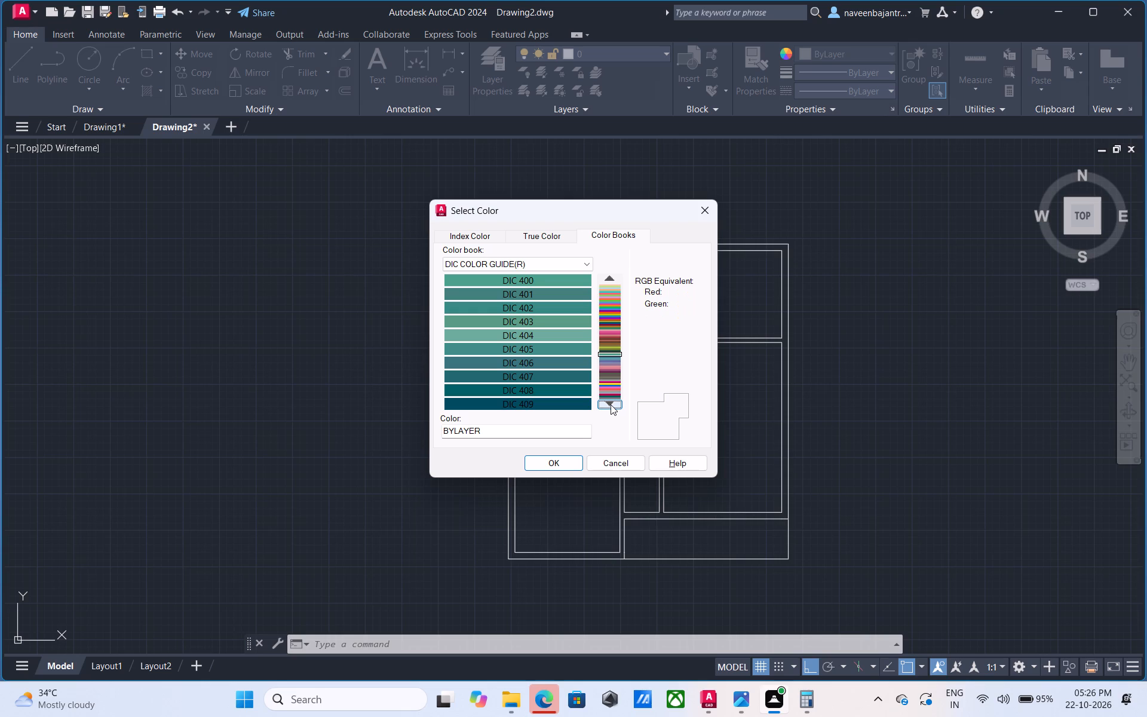
left_click(611, 405)
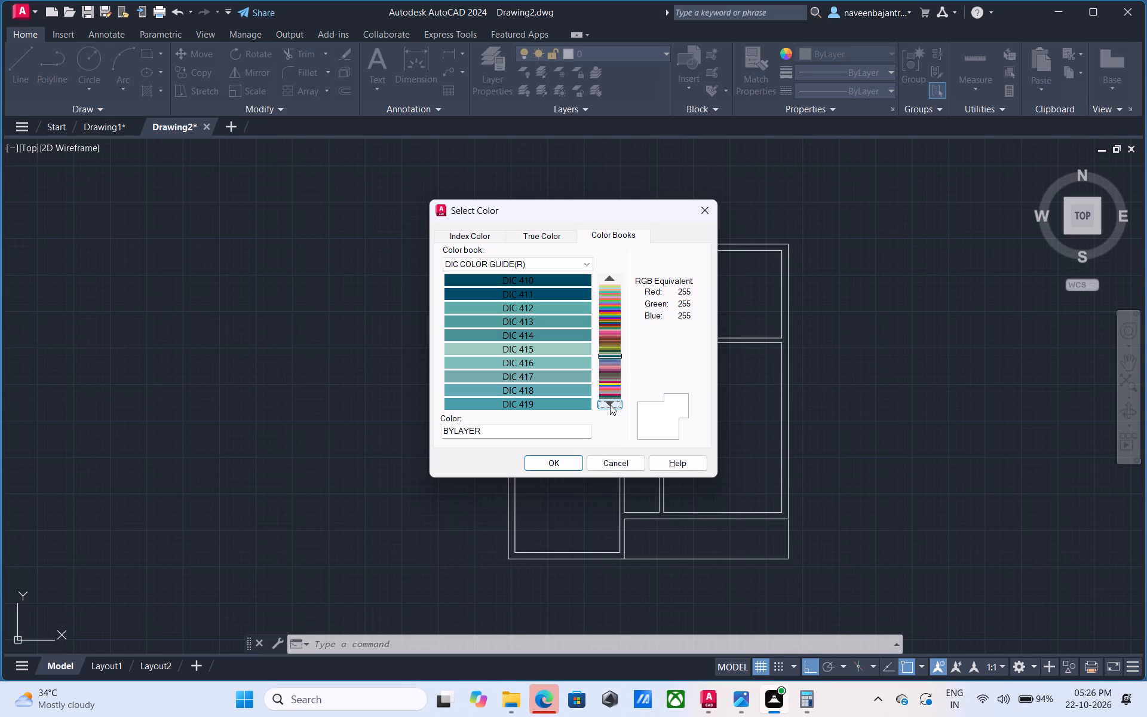
left_click(610, 405)
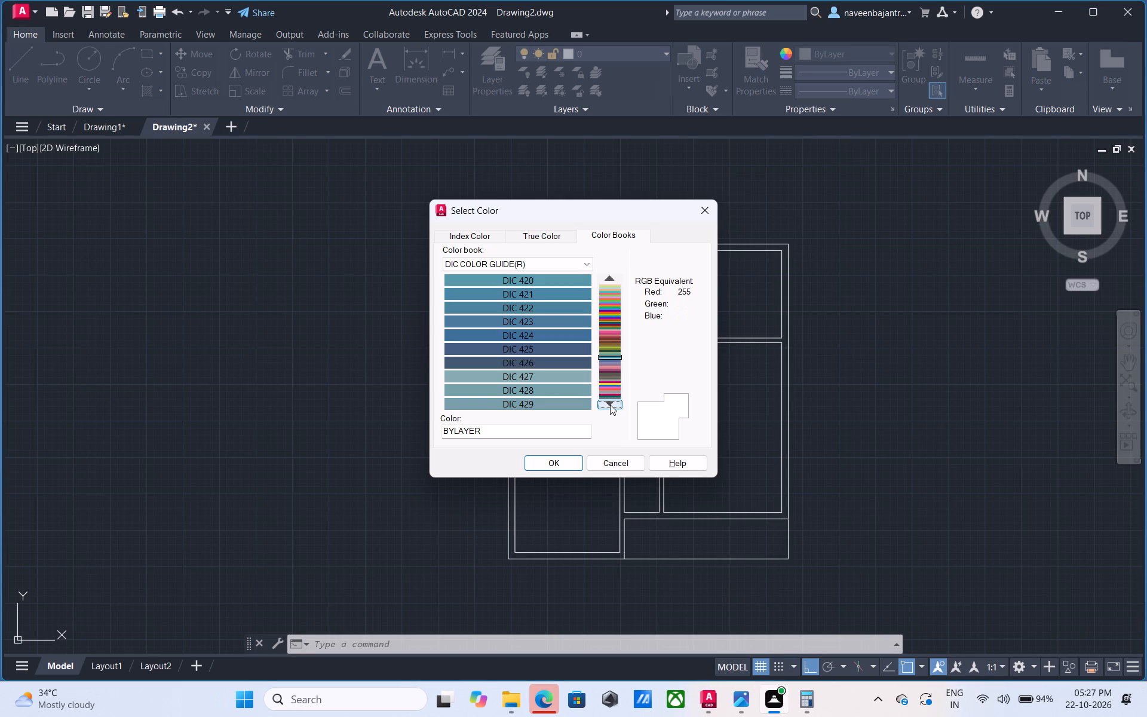
left_click(610, 405)
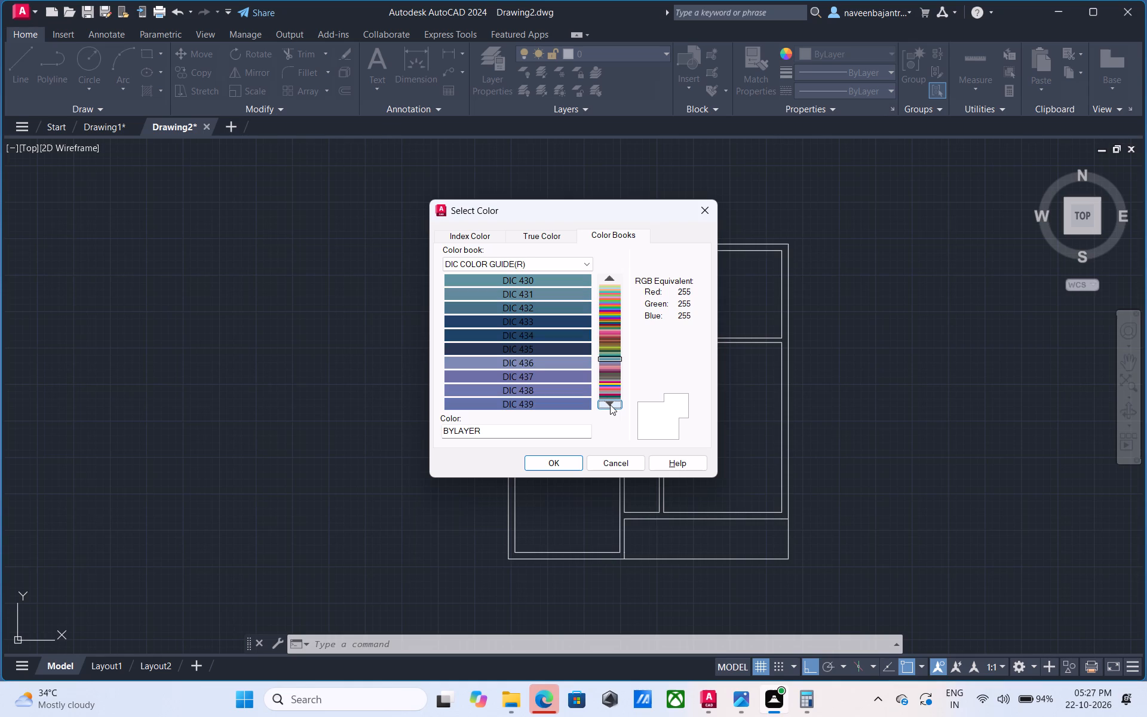
left_click(610, 405)
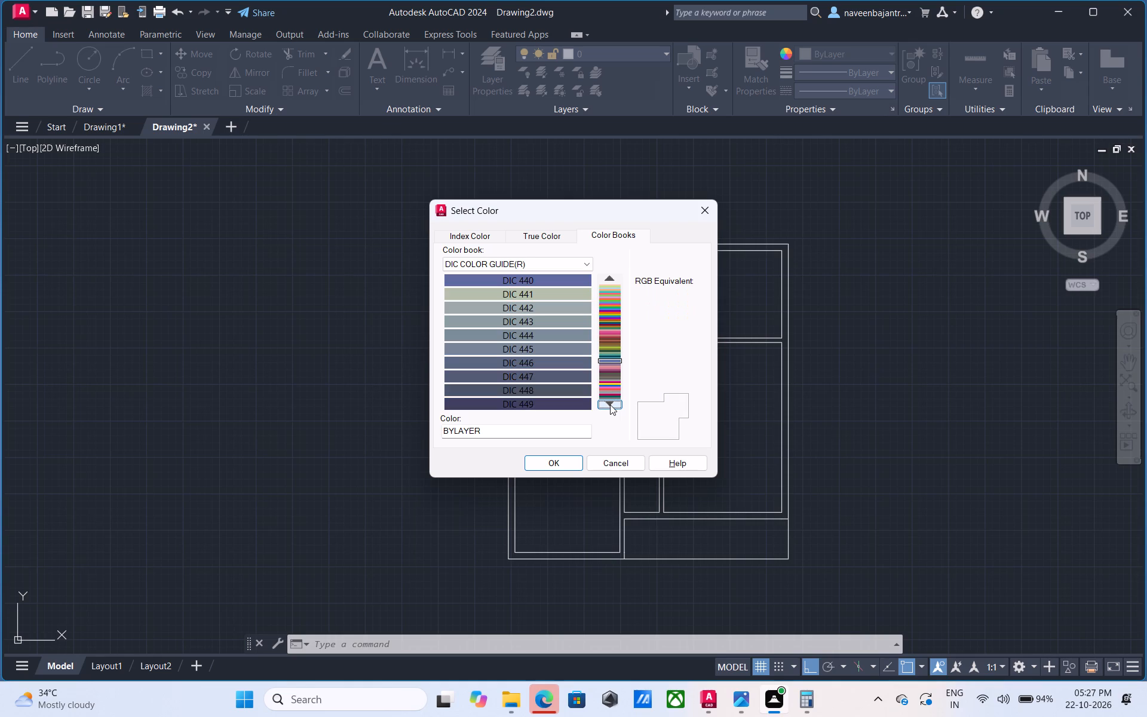
left_click(610, 405)
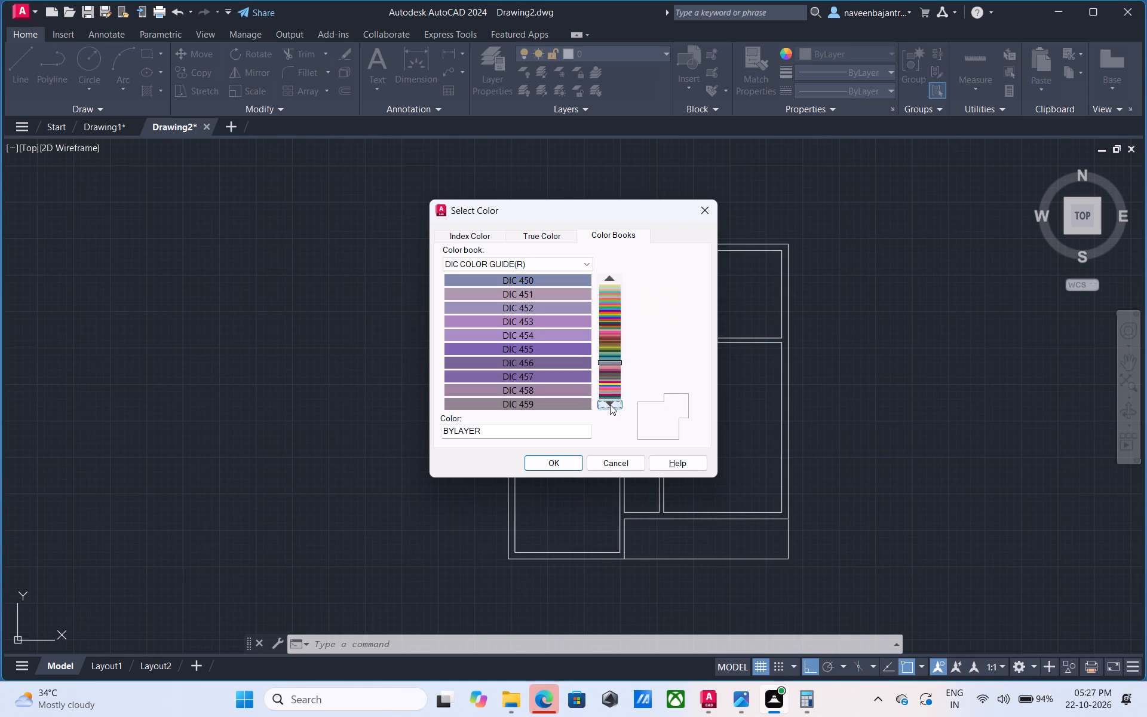
left_click(610, 405)
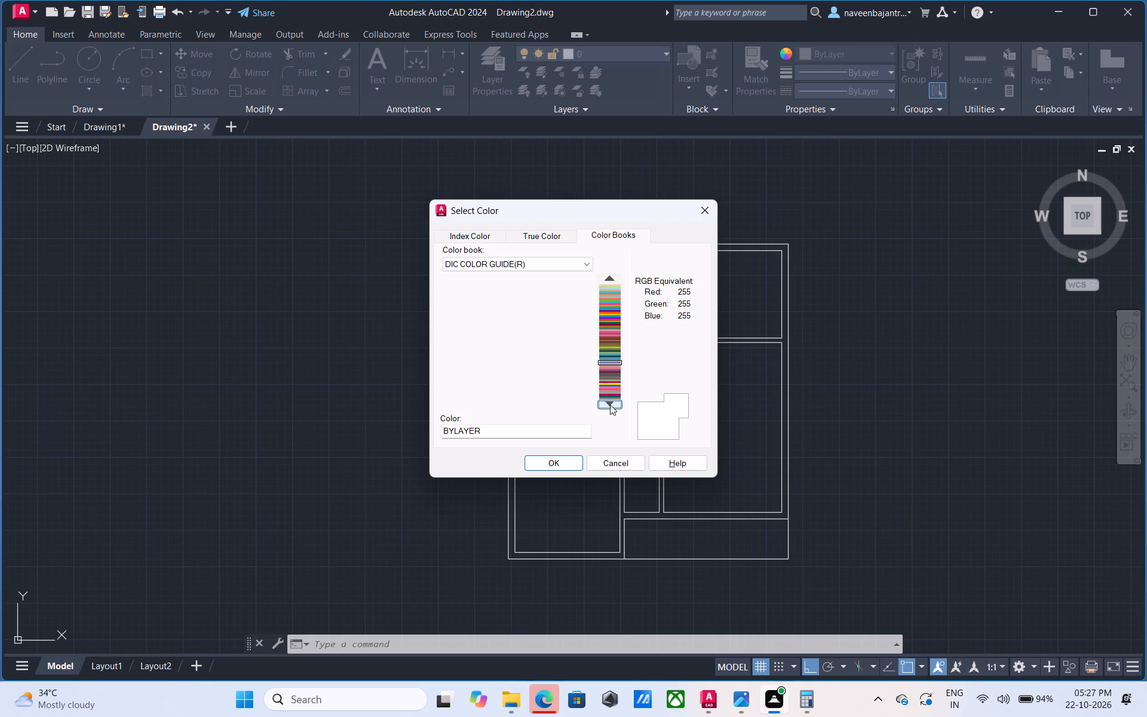
left_click(610, 405)
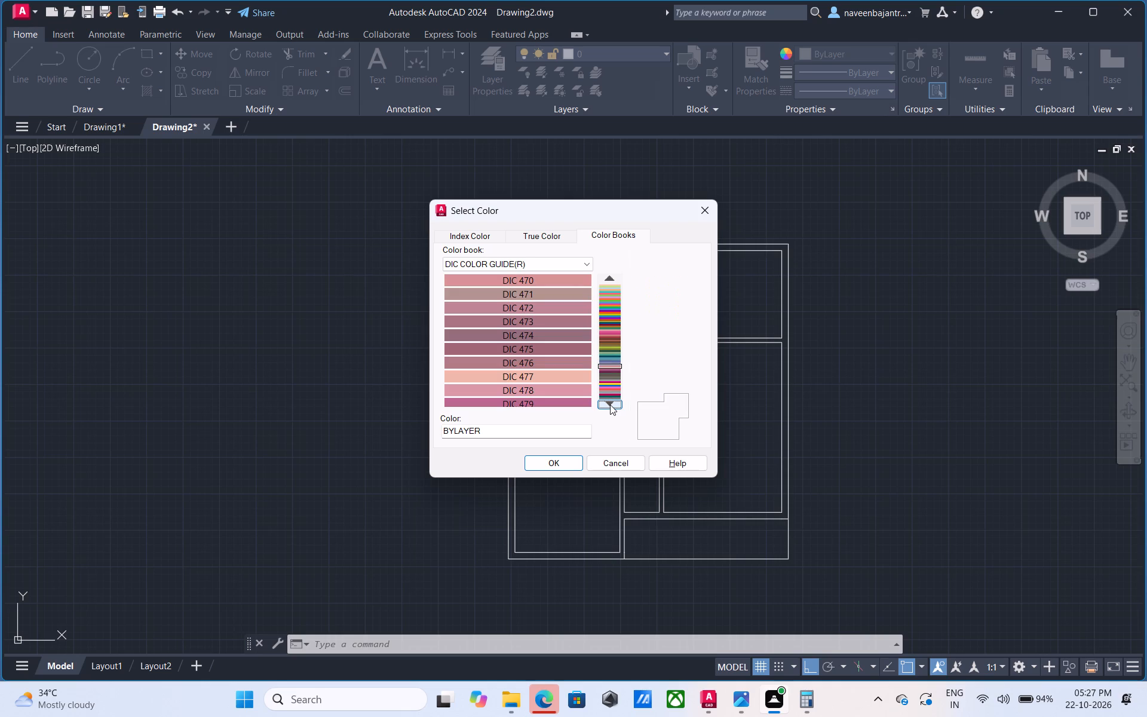
left_click(610, 405)
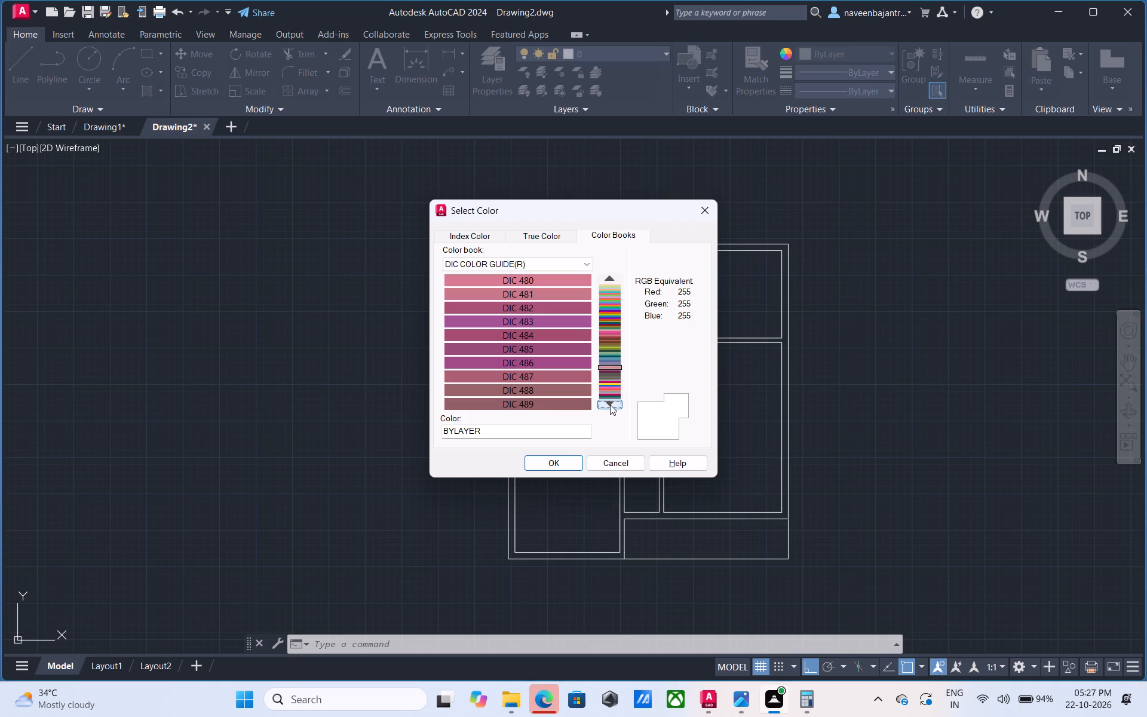
left_click(610, 405)
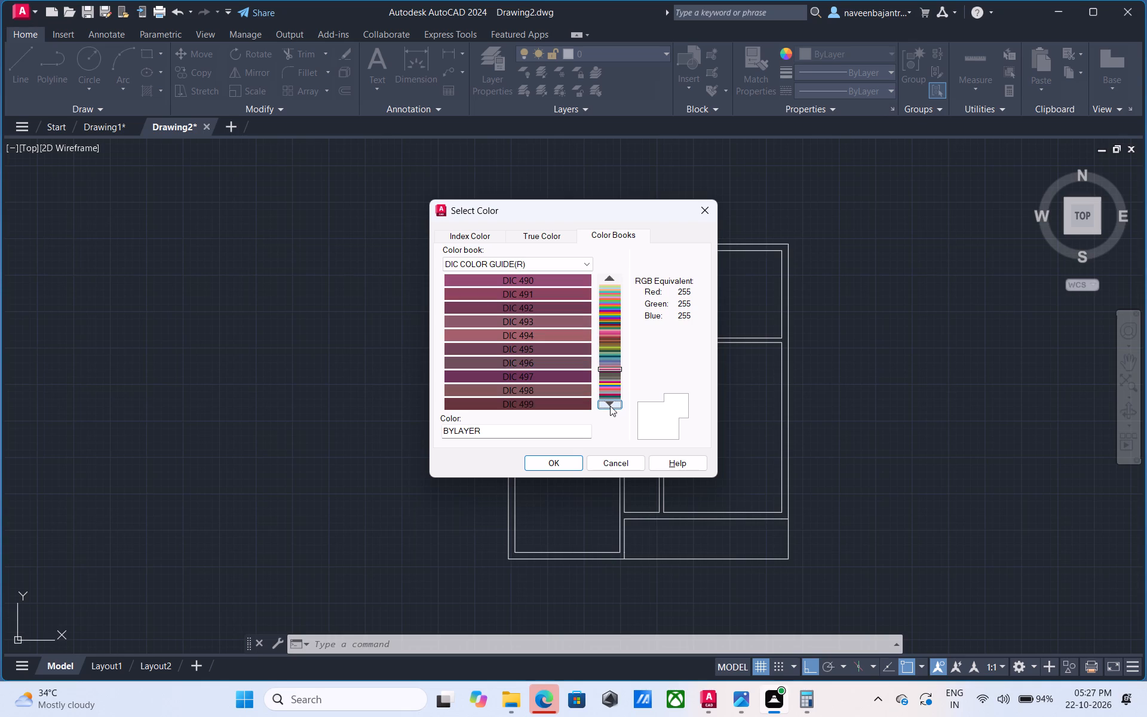
left_click(610, 406)
left_click(610, 406)
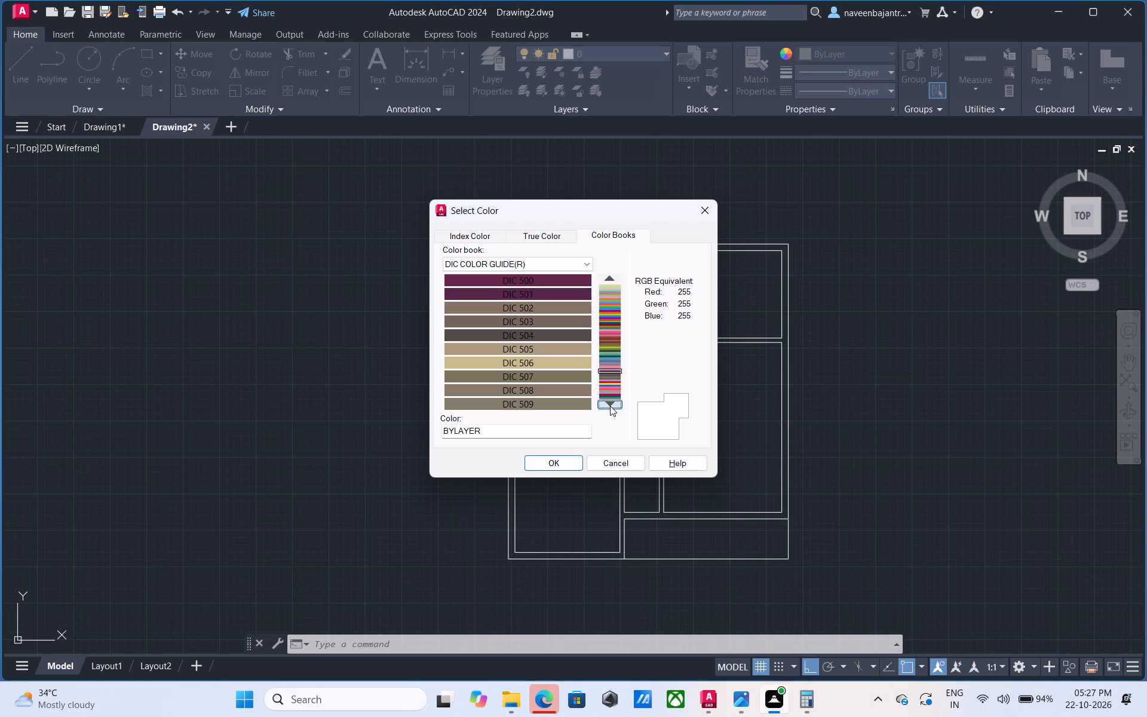
left_click(610, 406)
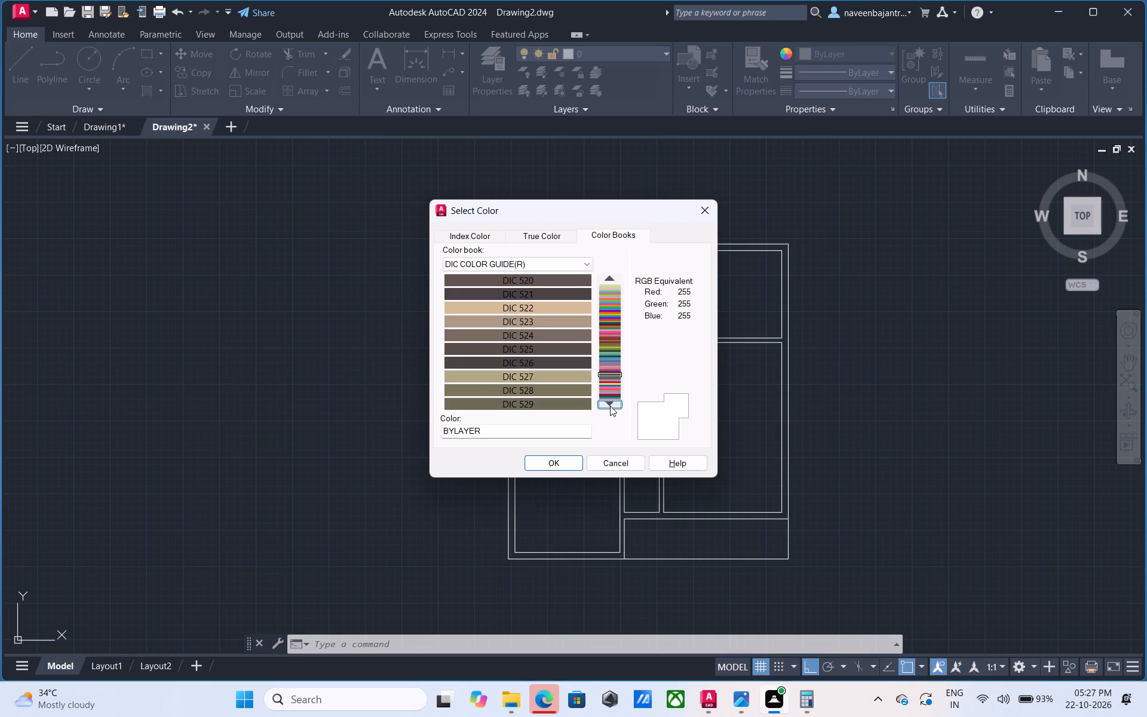
Set the current object color to DIC 527 from the DIC COLOR GUIDE(R) color book.
left_click(771, 701)
left_click(528, 342)
left_click(549, 372)
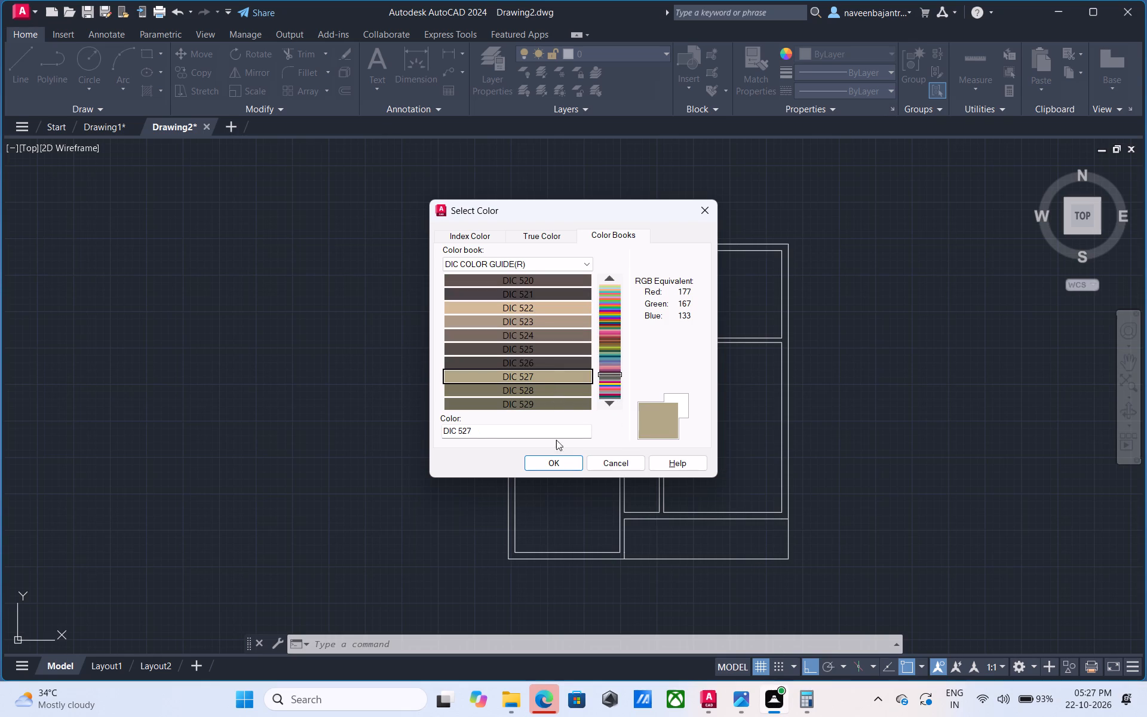
left_click(556, 462)
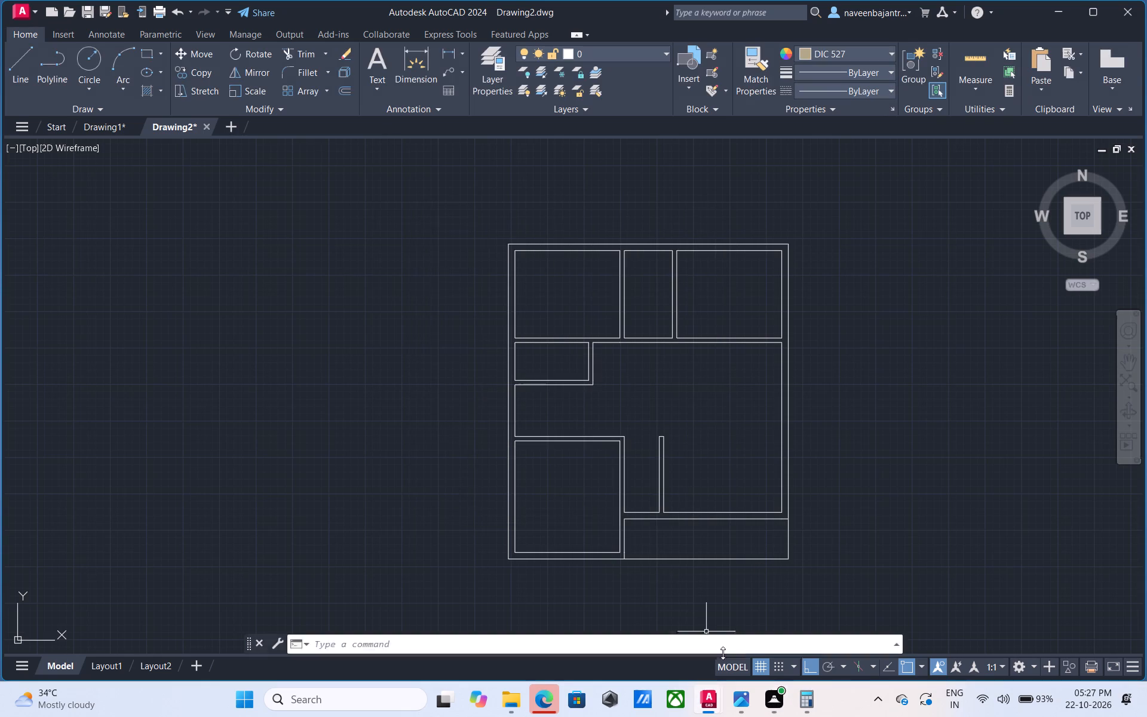
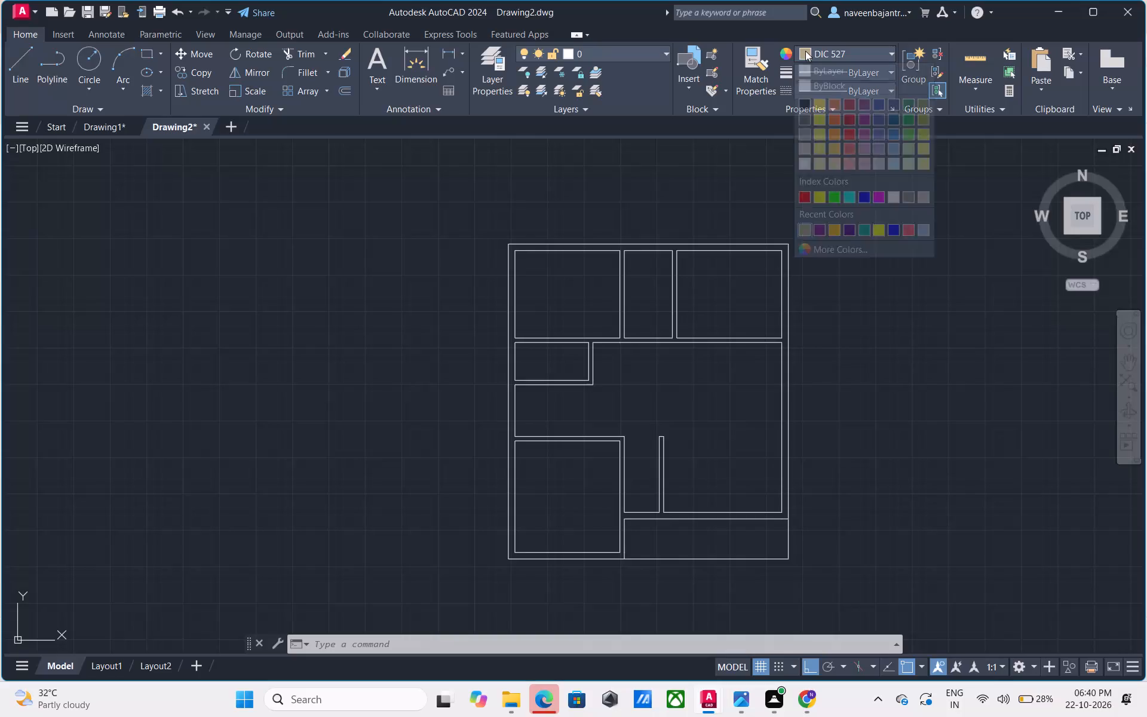
Reopen the color selection and examine the DIC COLOR GUIDE(R) swatches one by one from DIC 11 through DIC 46.
left_click(811, 250)
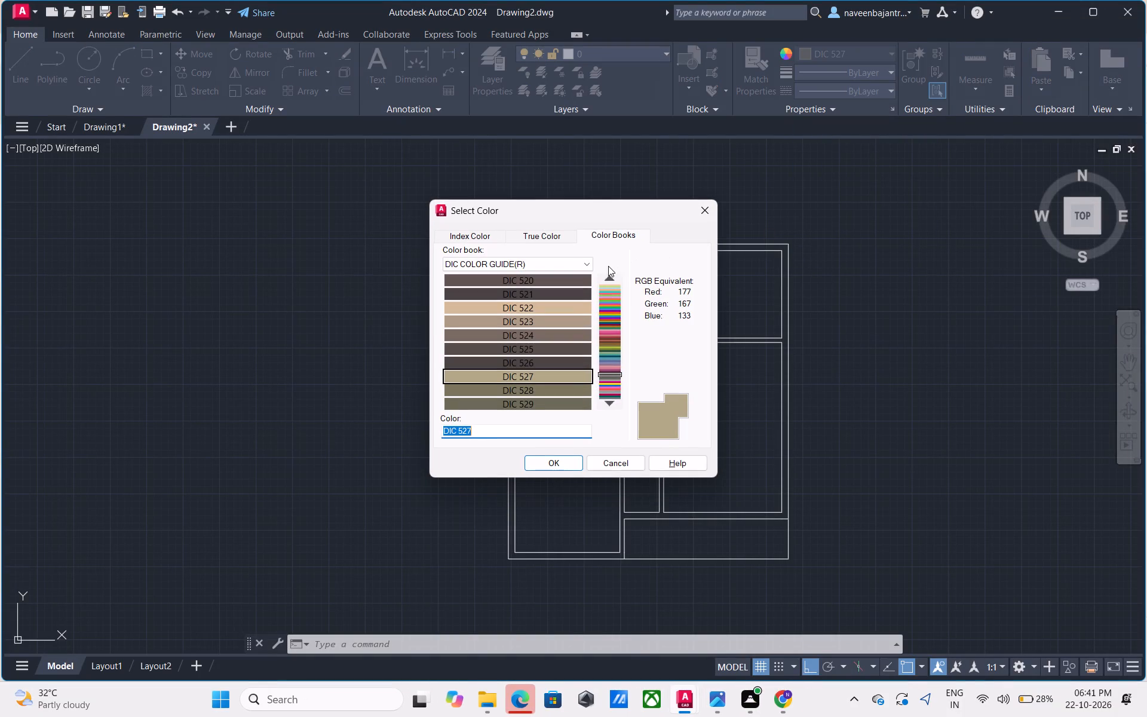
left_click(608, 274)
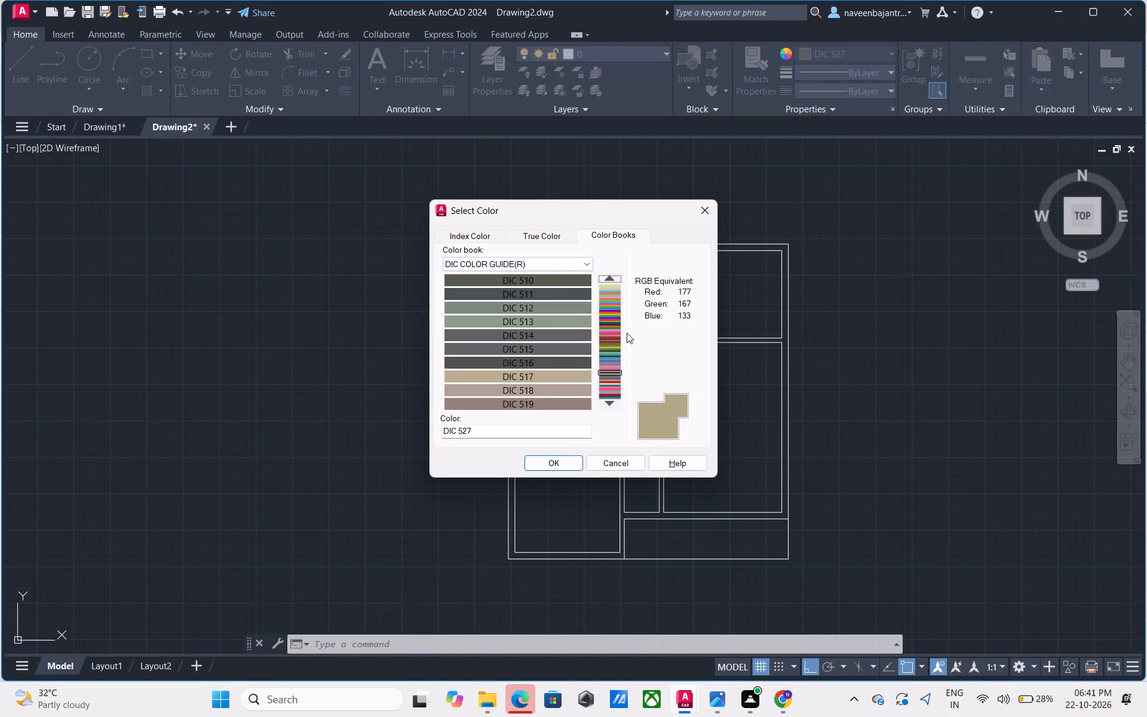
left_click(606, 286)
left_click(564, 283)
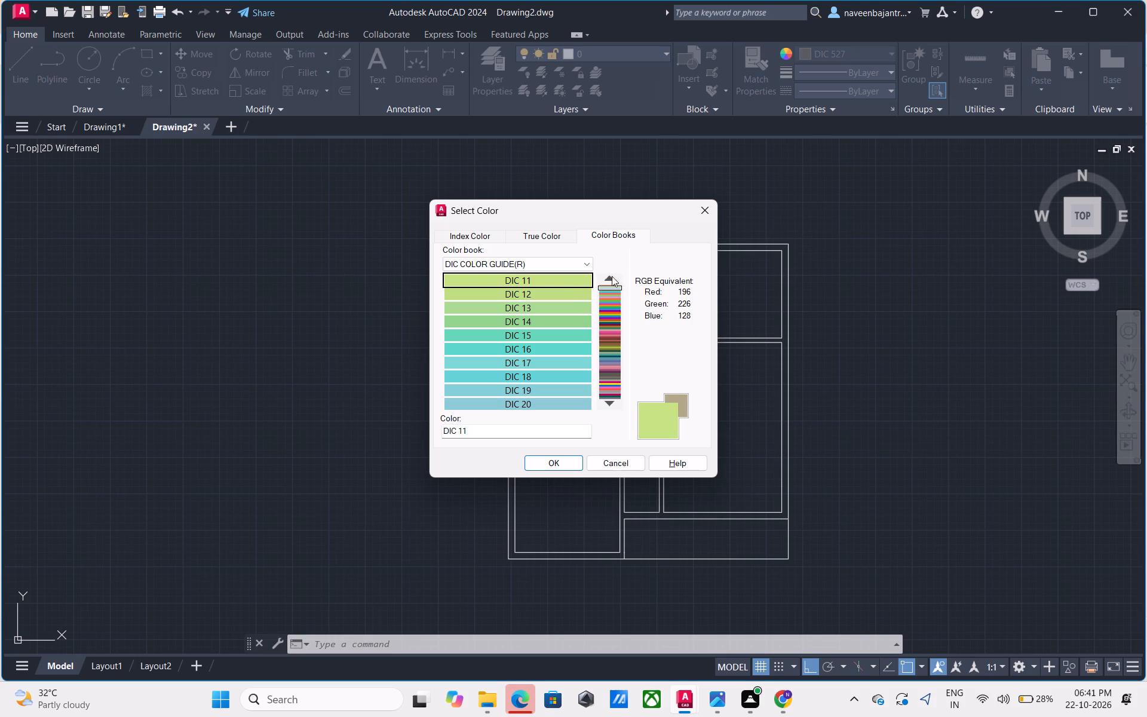
key("Down")
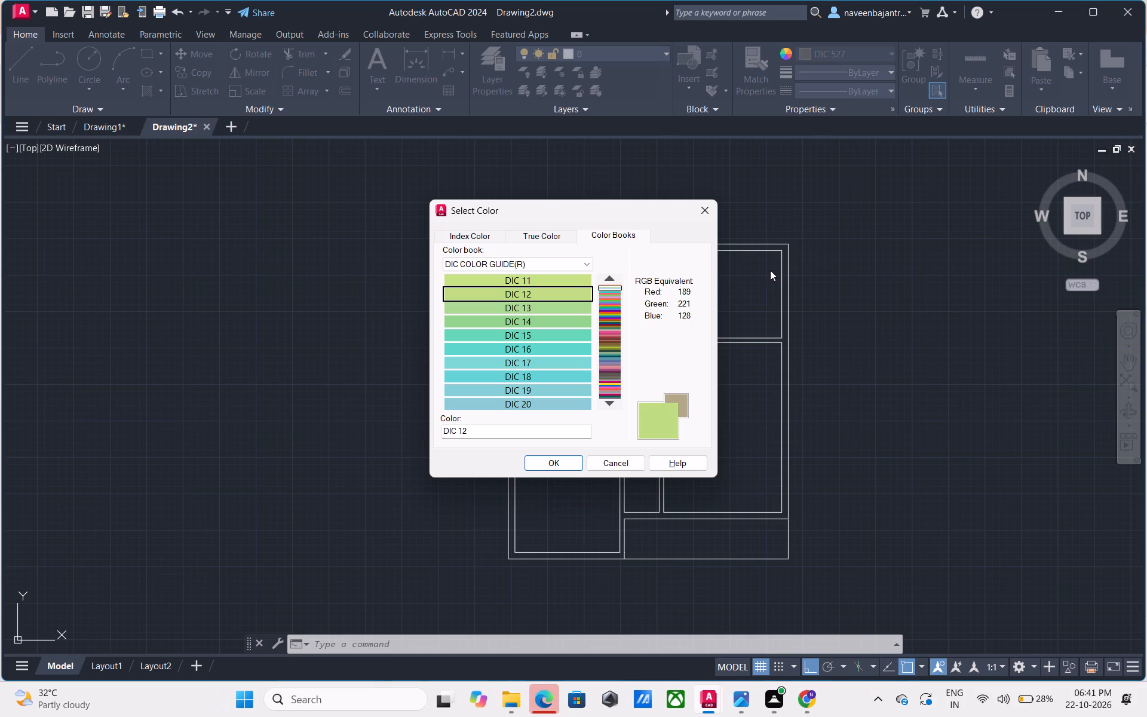
key("Down")
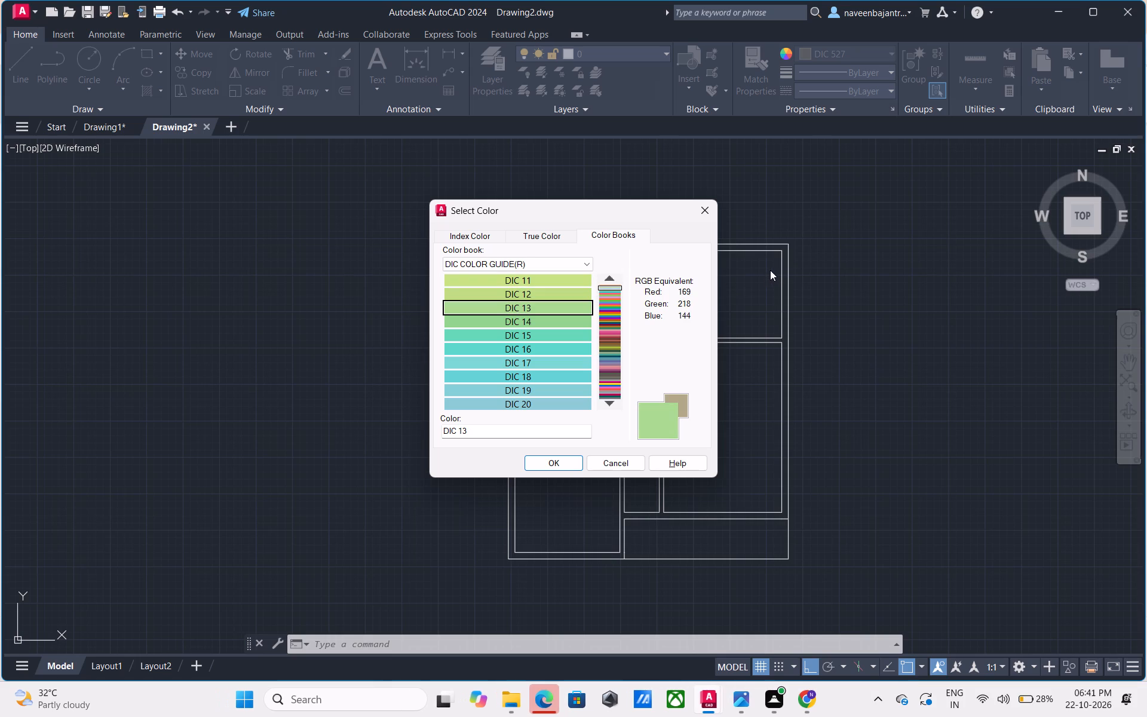
key("Down")
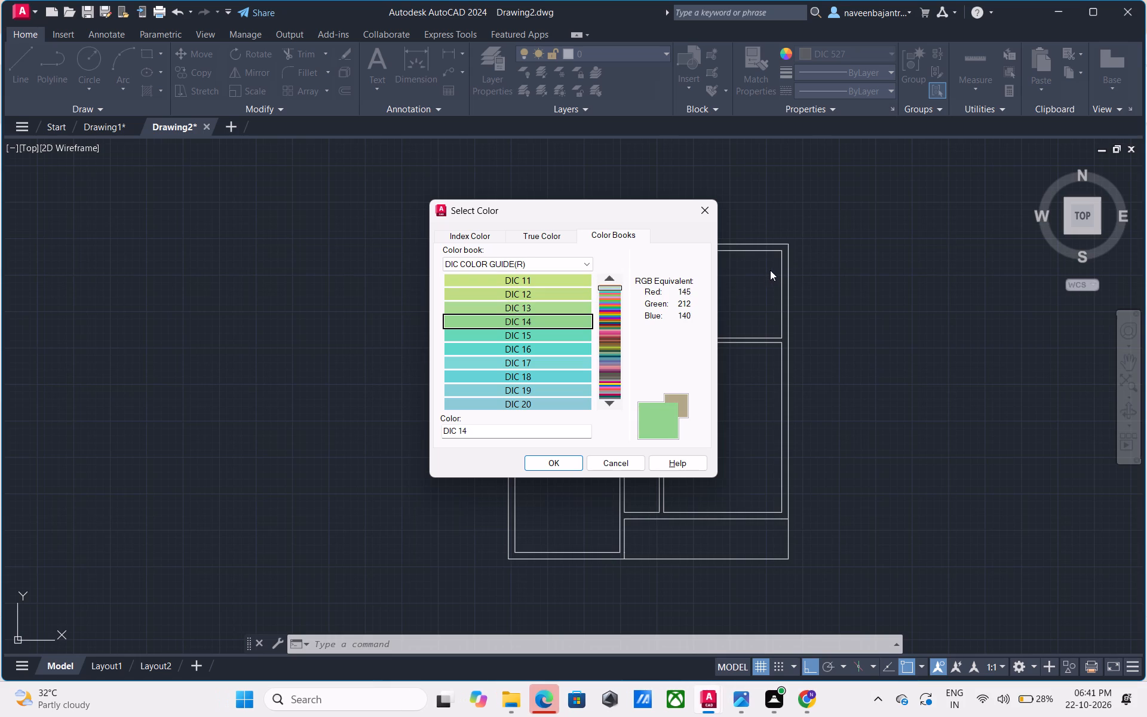
key("Down")
key("Down")
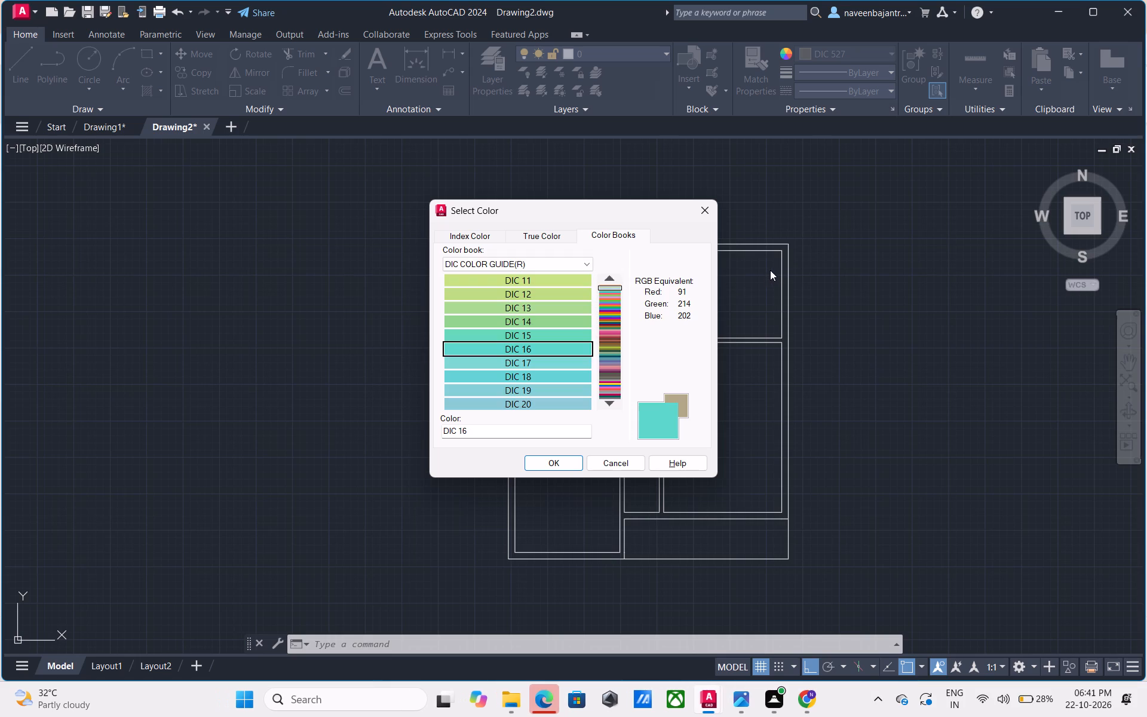
key("Down")
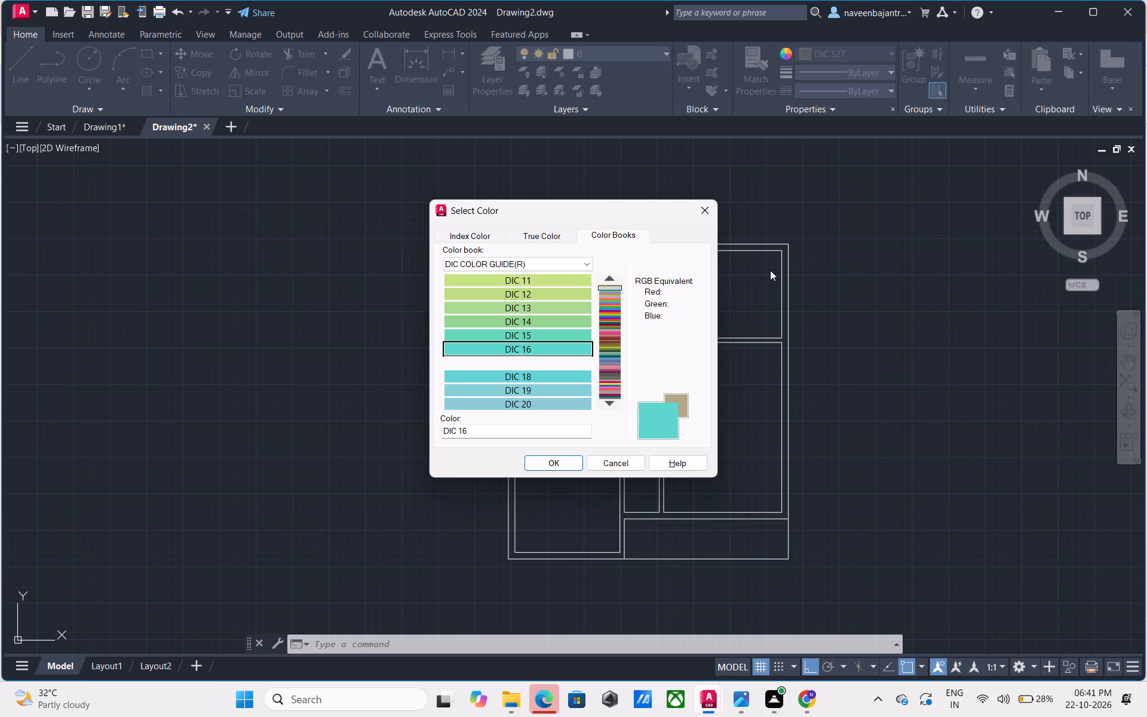
key("Down")
key("Down")
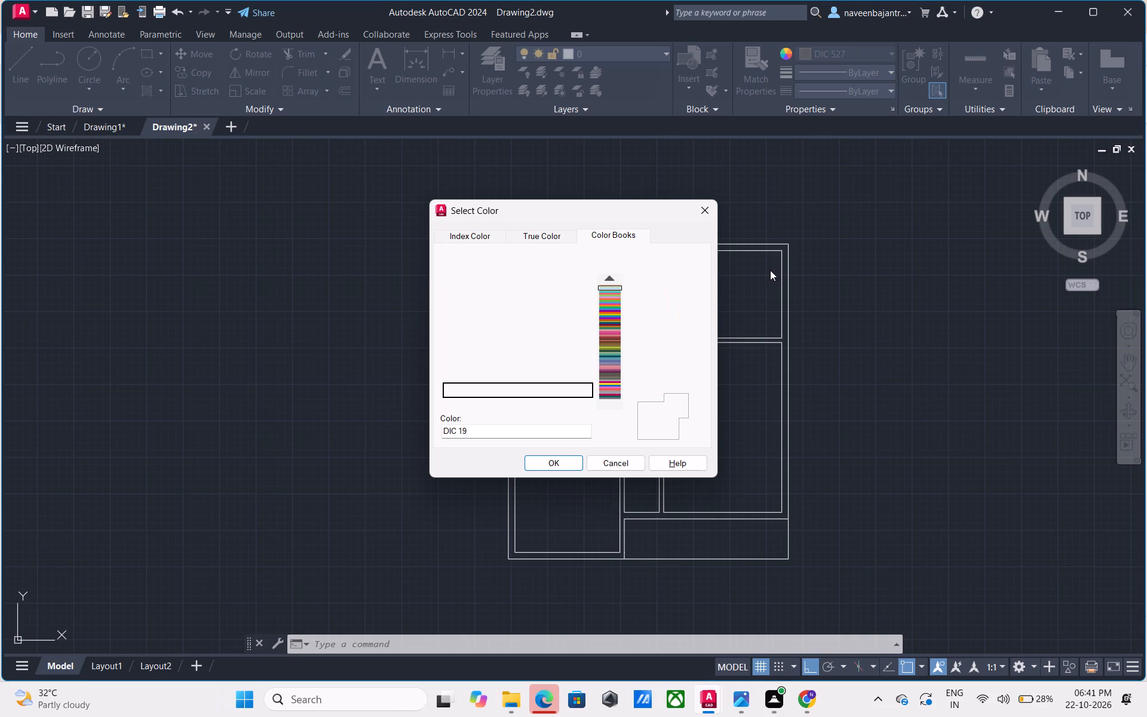
key("Down")
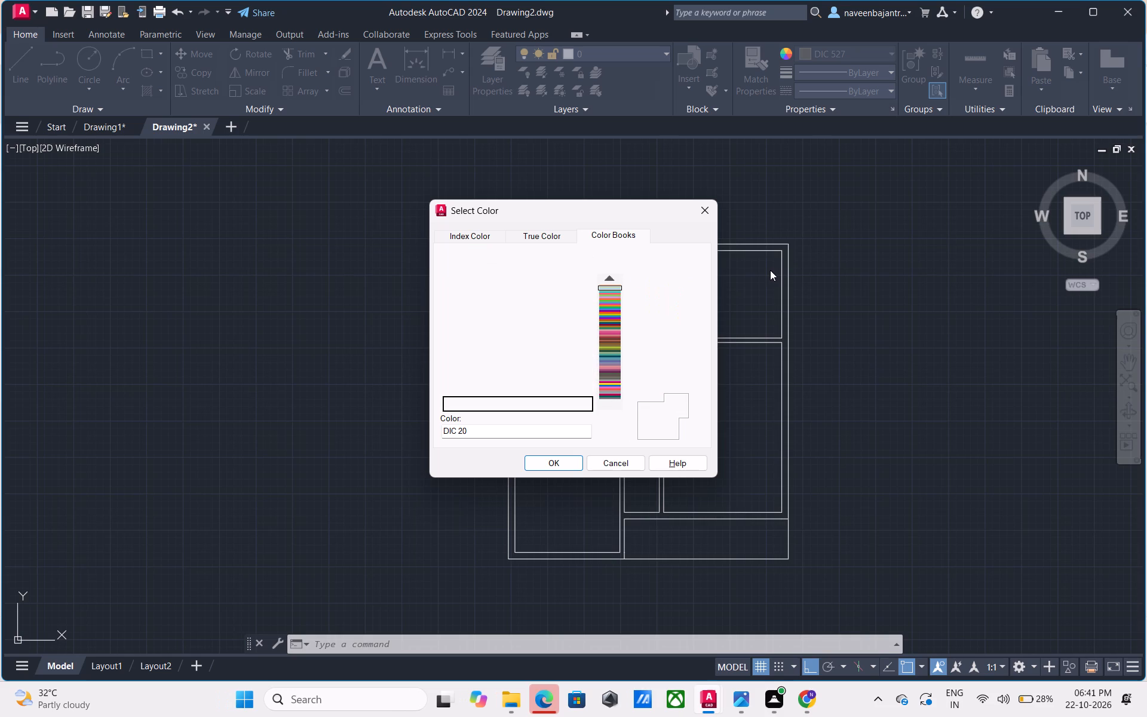
key("Down")
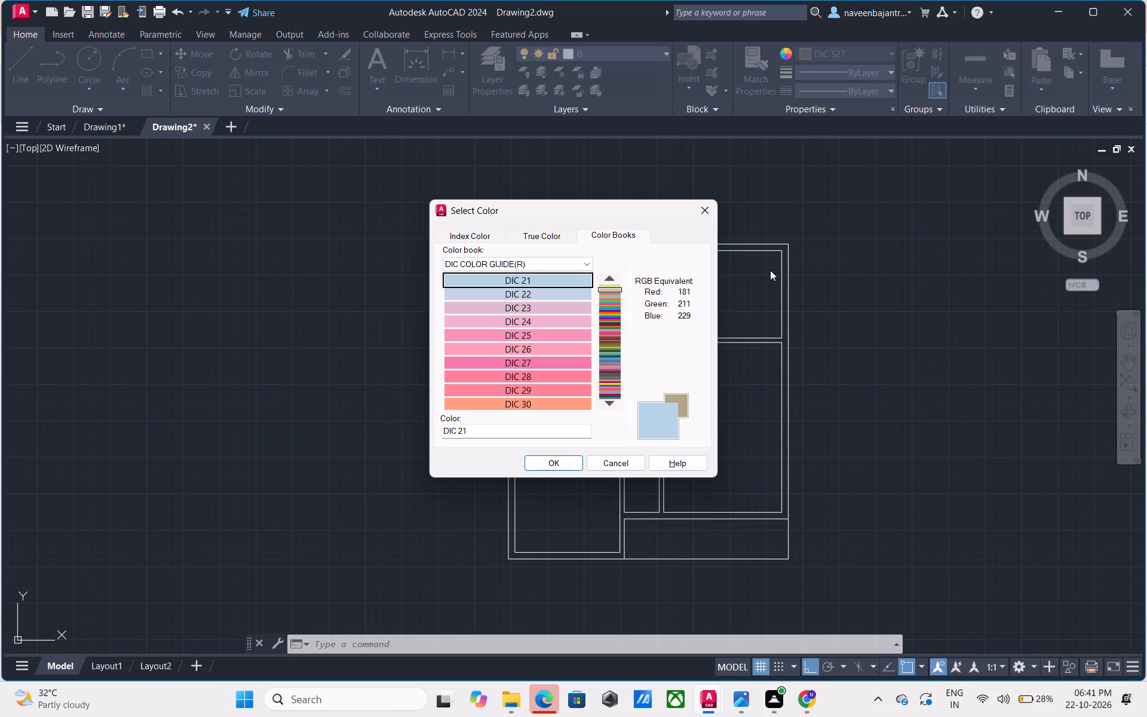
key("Down")
key("Down")
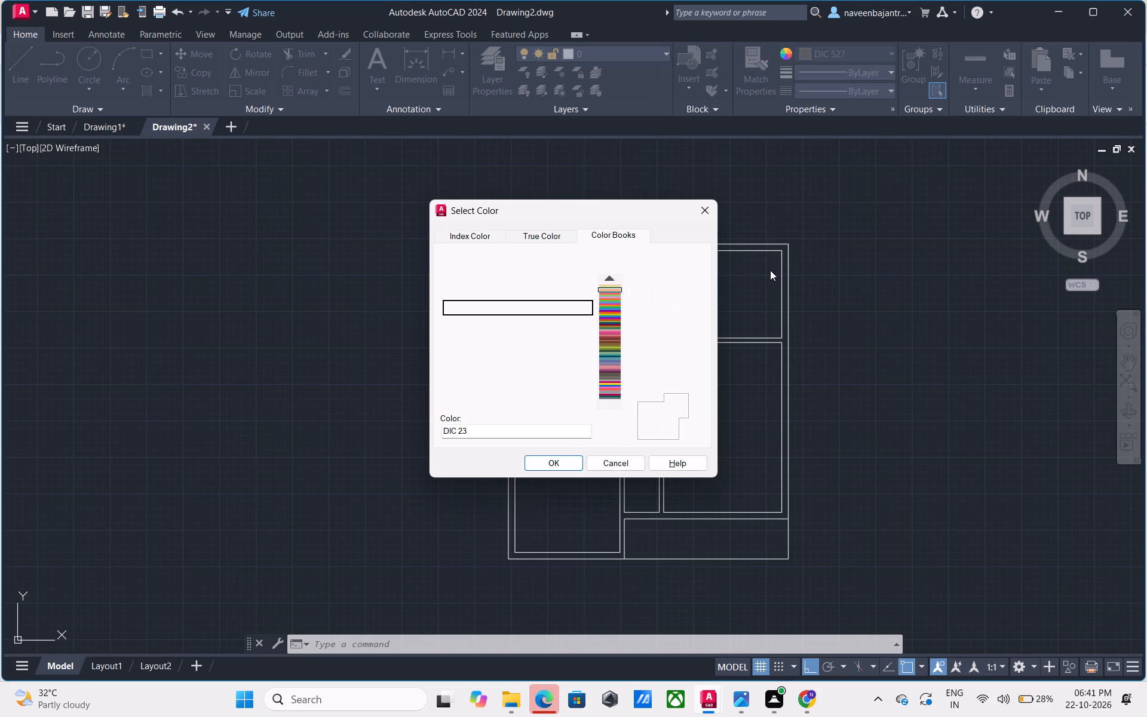
key("Down")
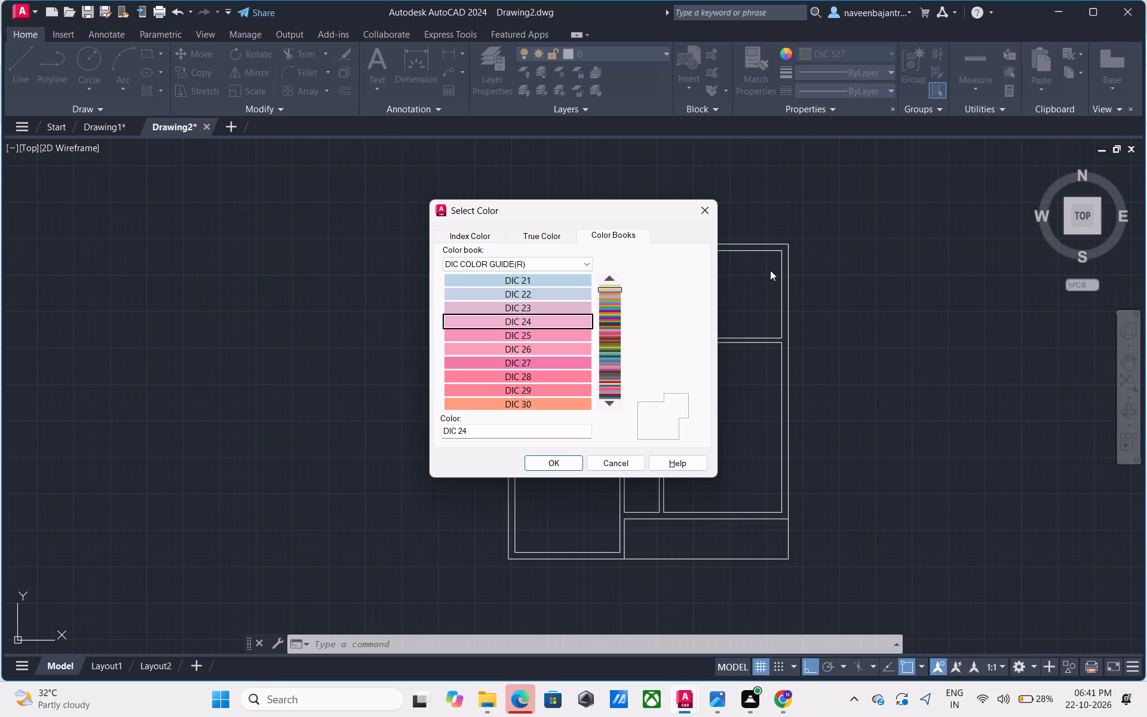
key("Down")
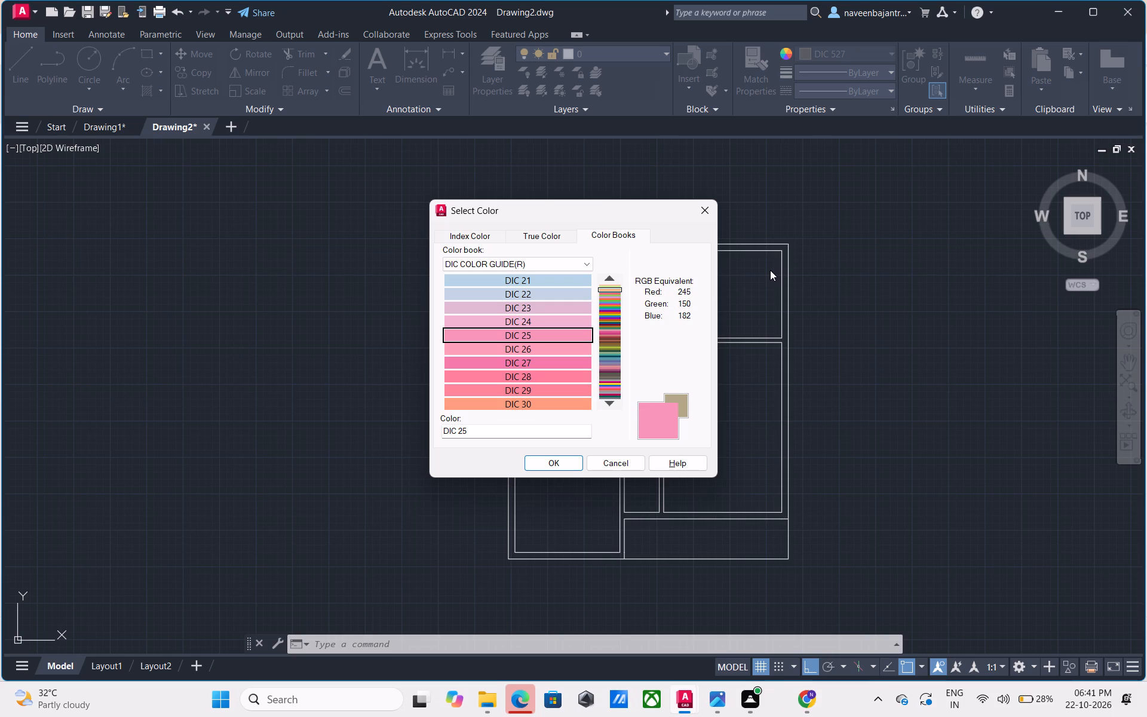
key("Down")
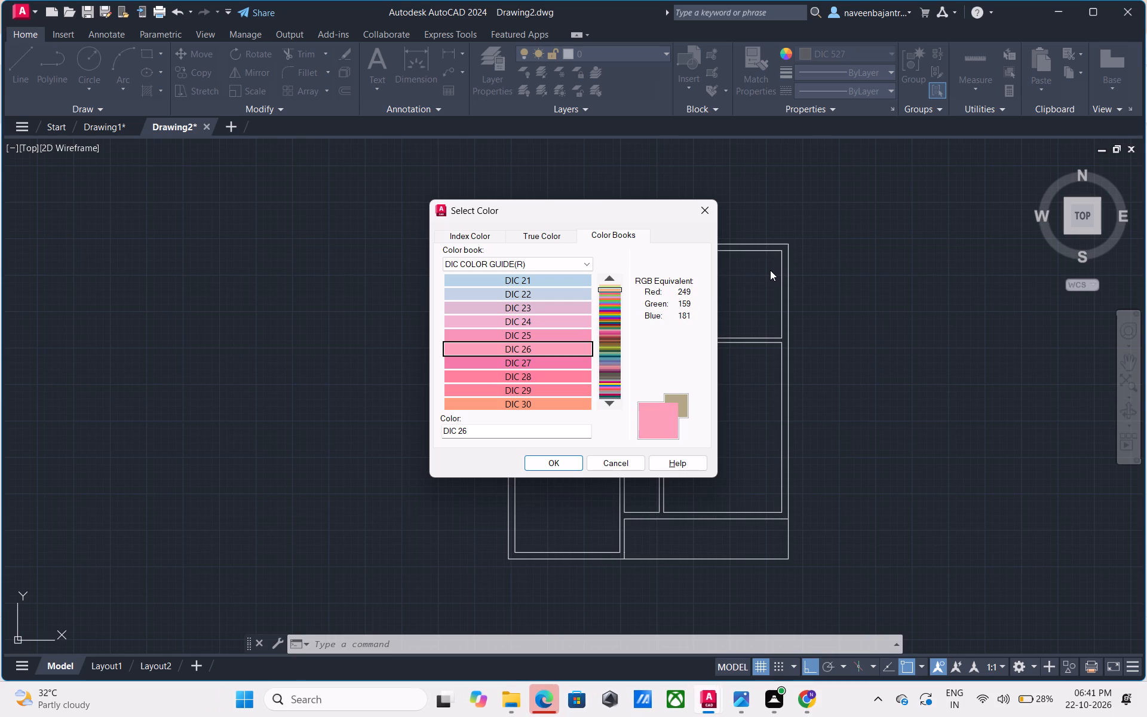
key("Down")
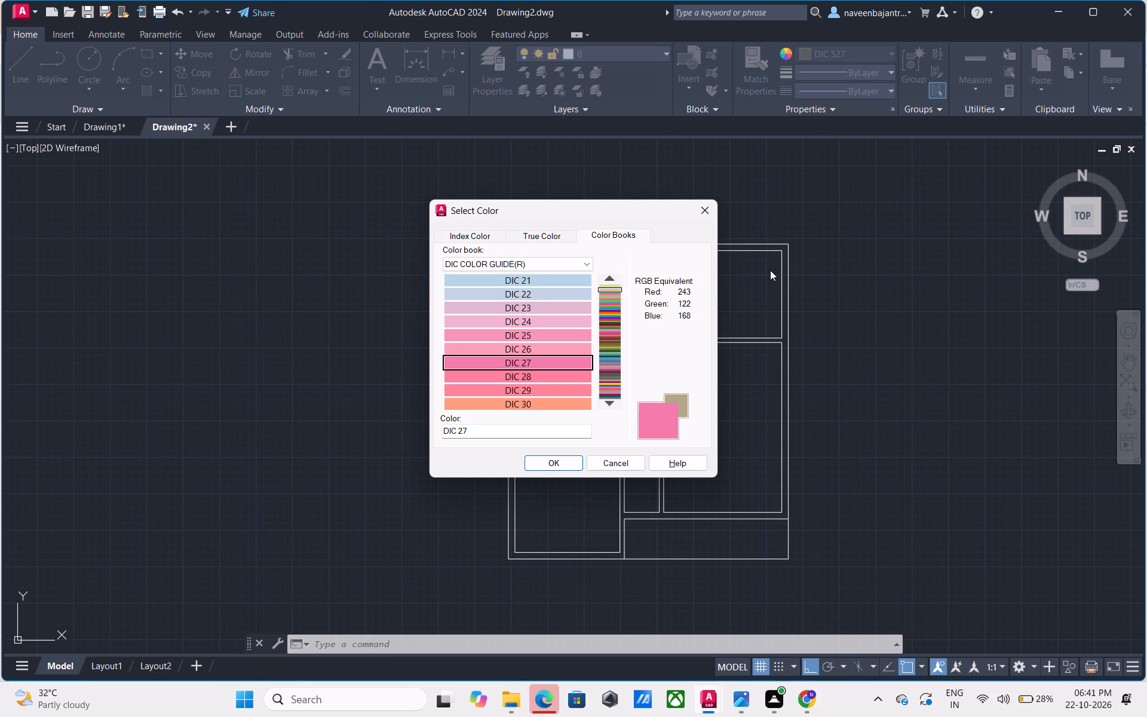
key("Down")
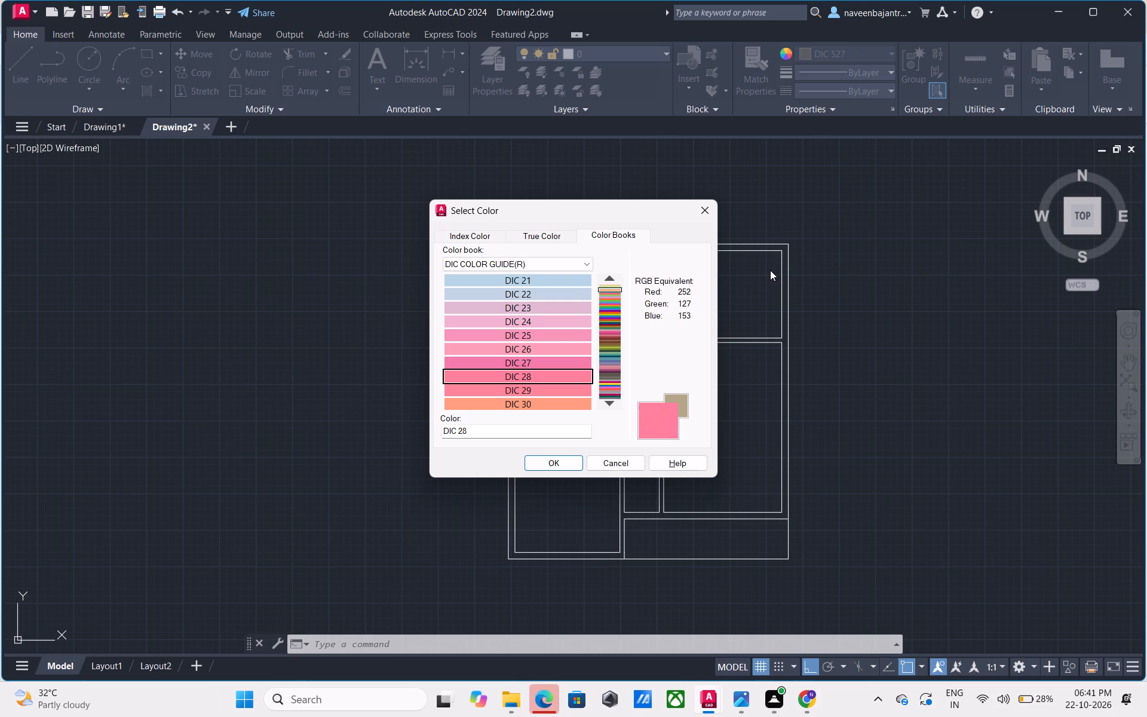
key("Down")
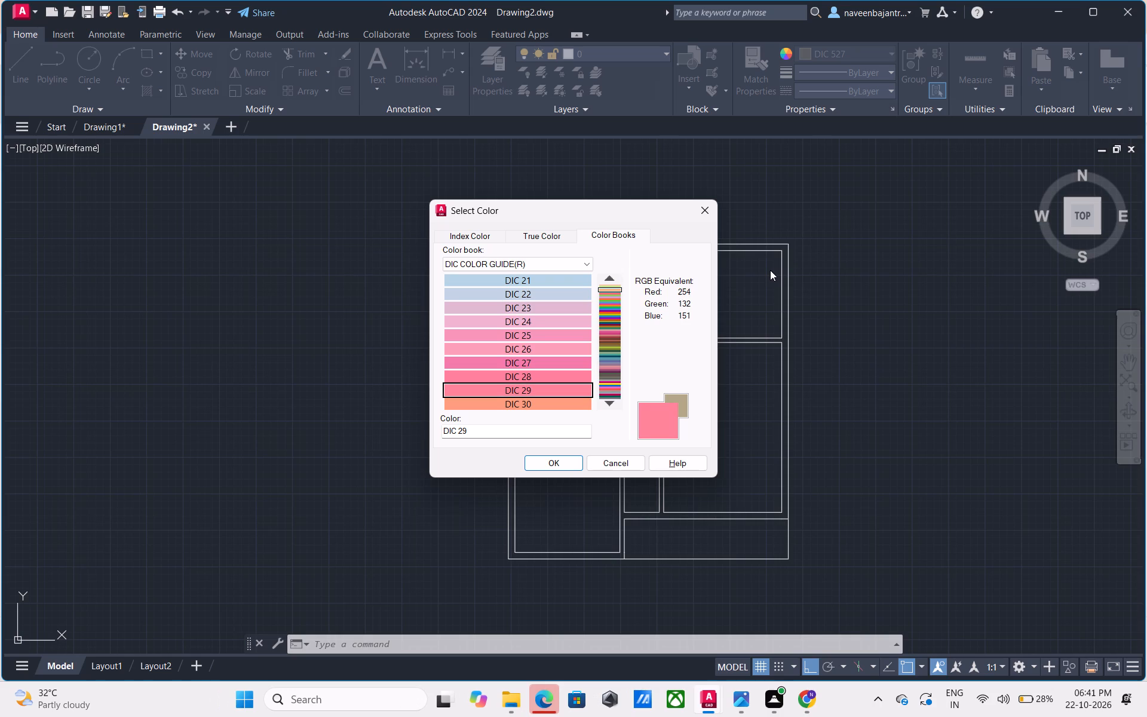
key("Down")
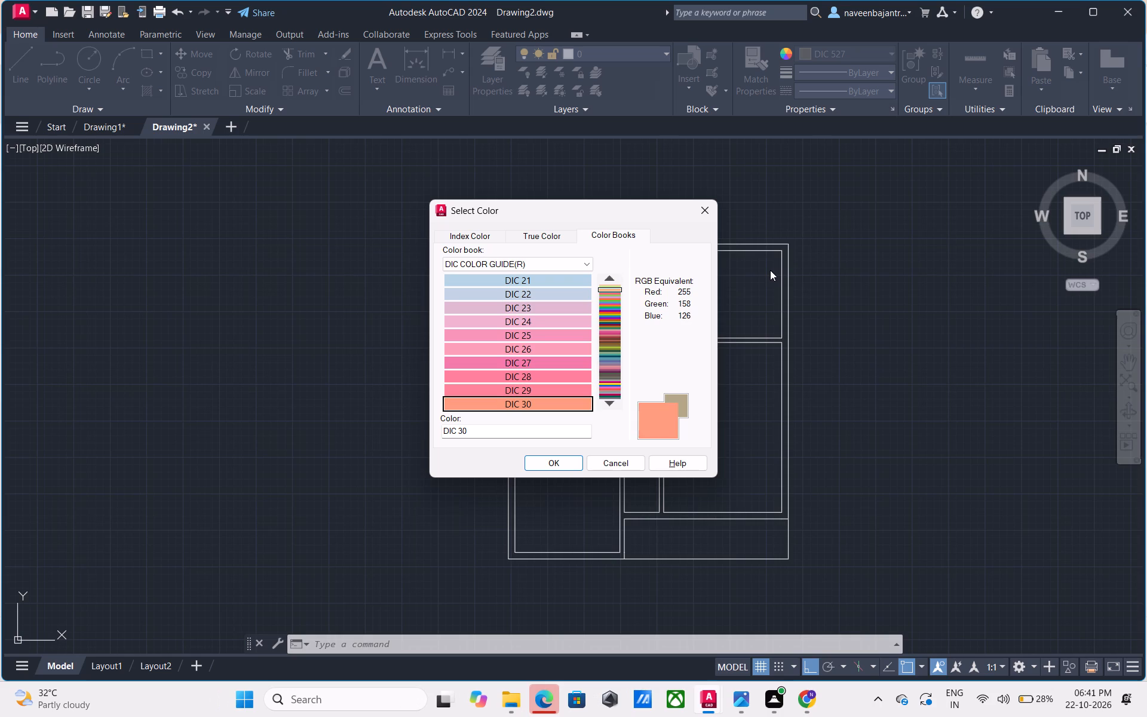
key("Down")
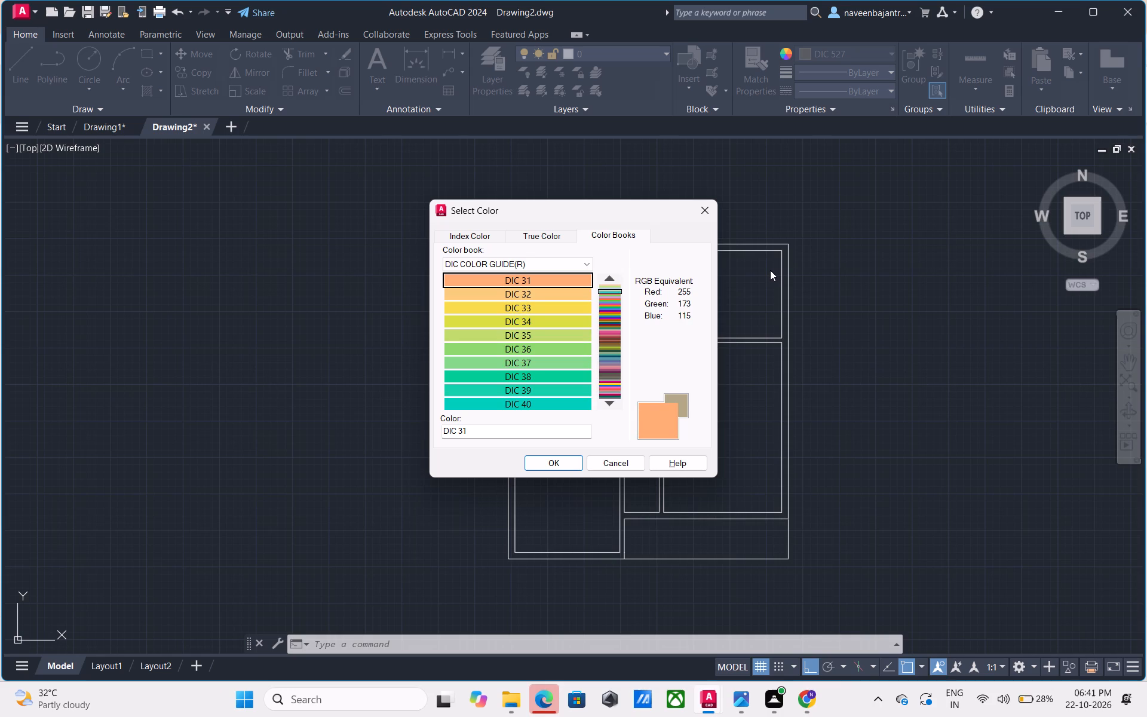
key("Down")
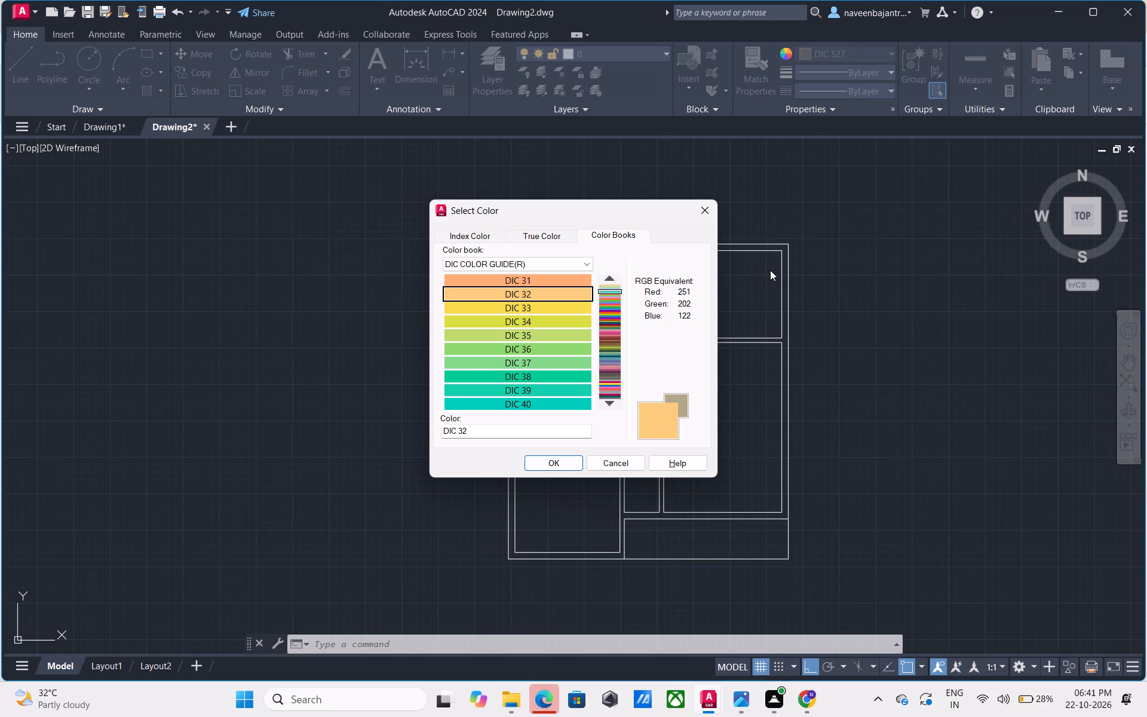
key("Down")
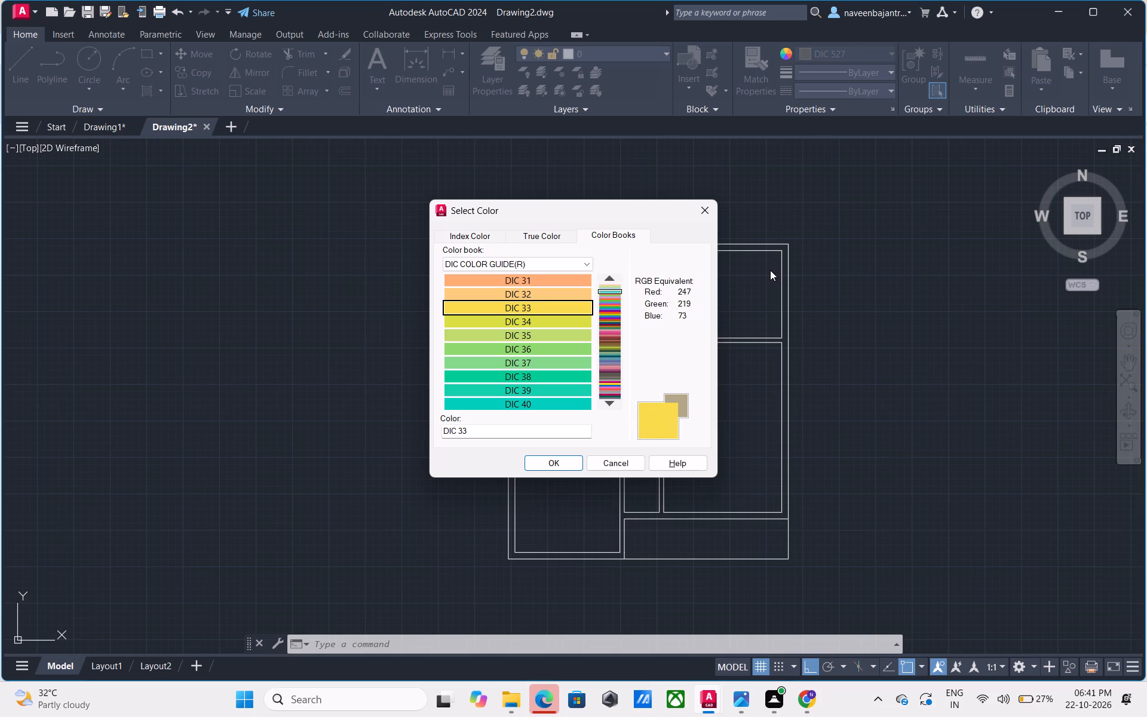
key("Down")
key("Down")
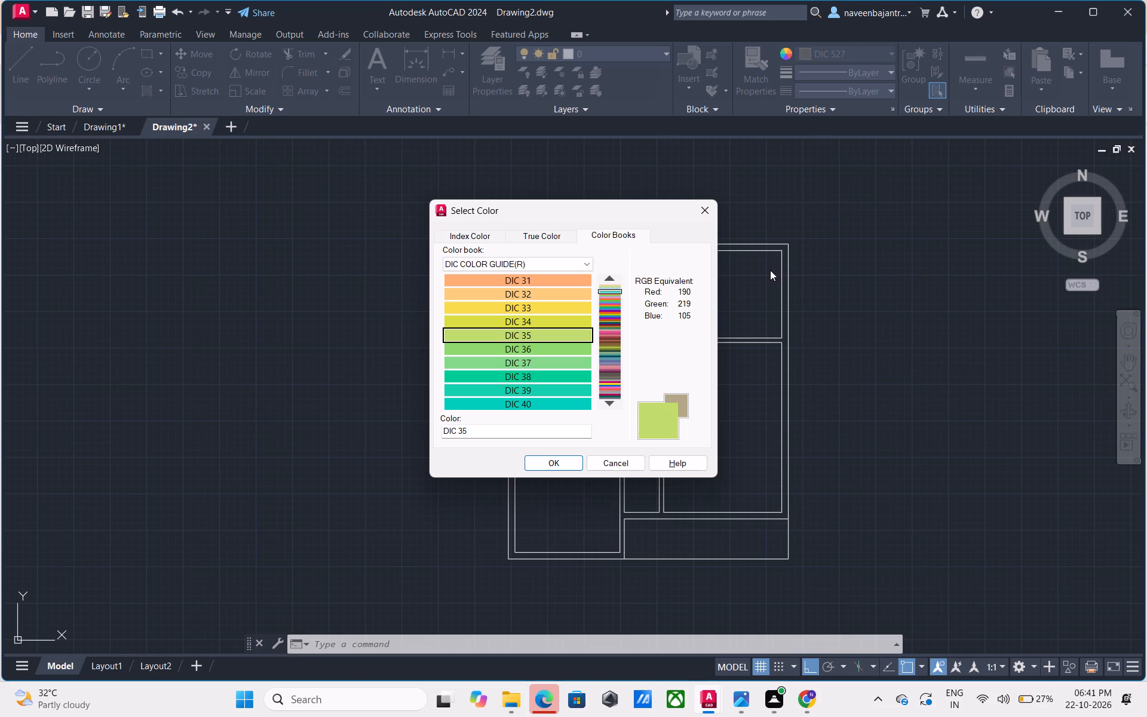
key("Down")
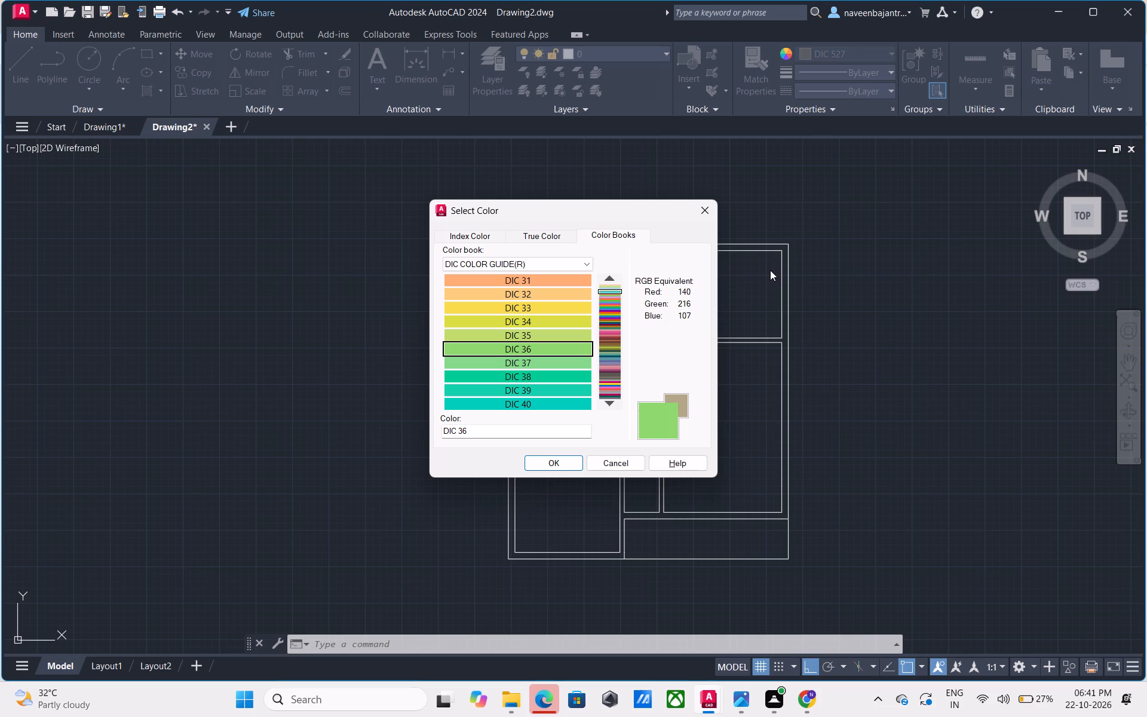
key("Down")
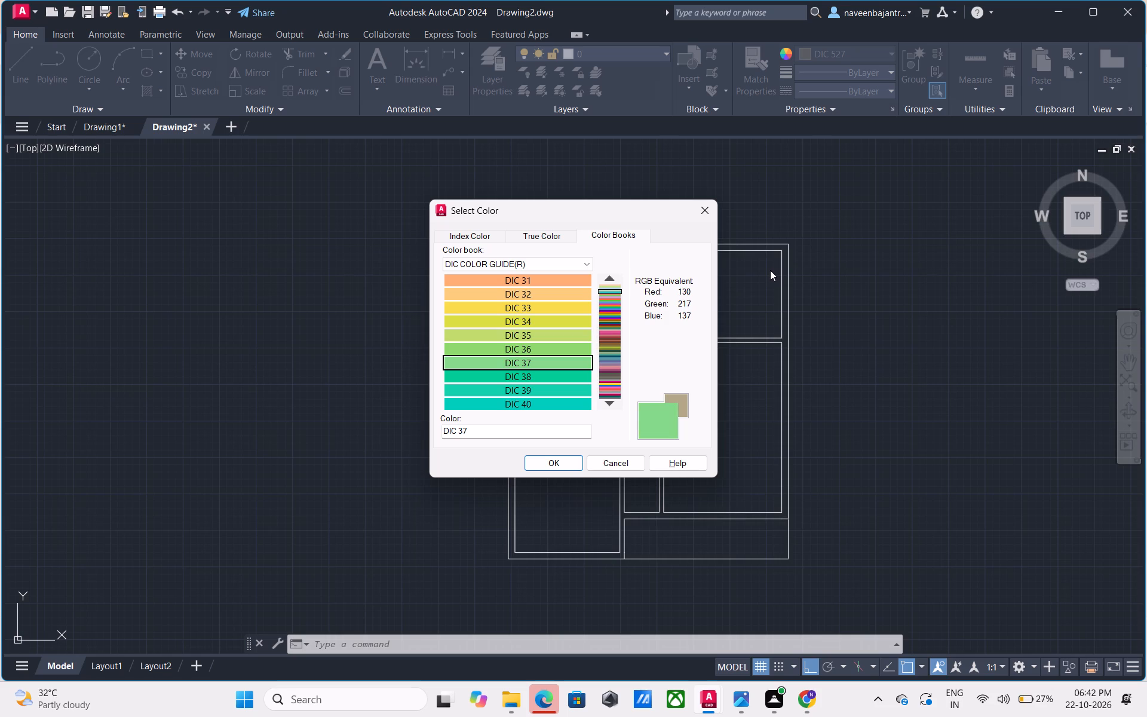
key("Down")
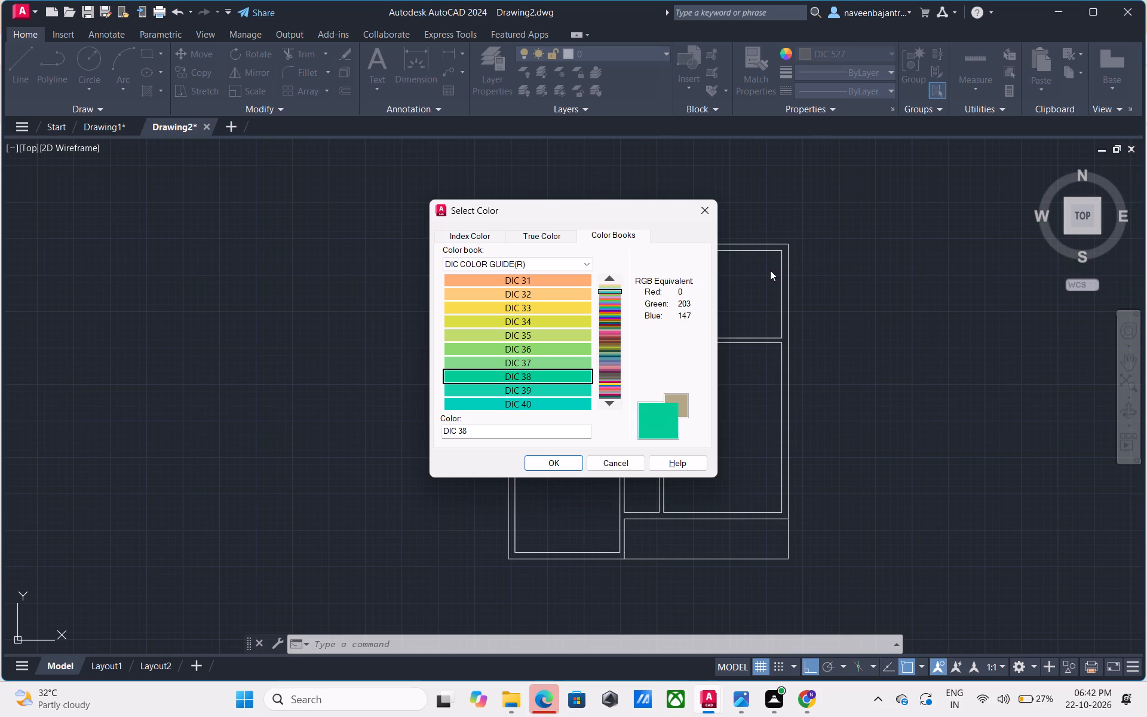
key("Down")
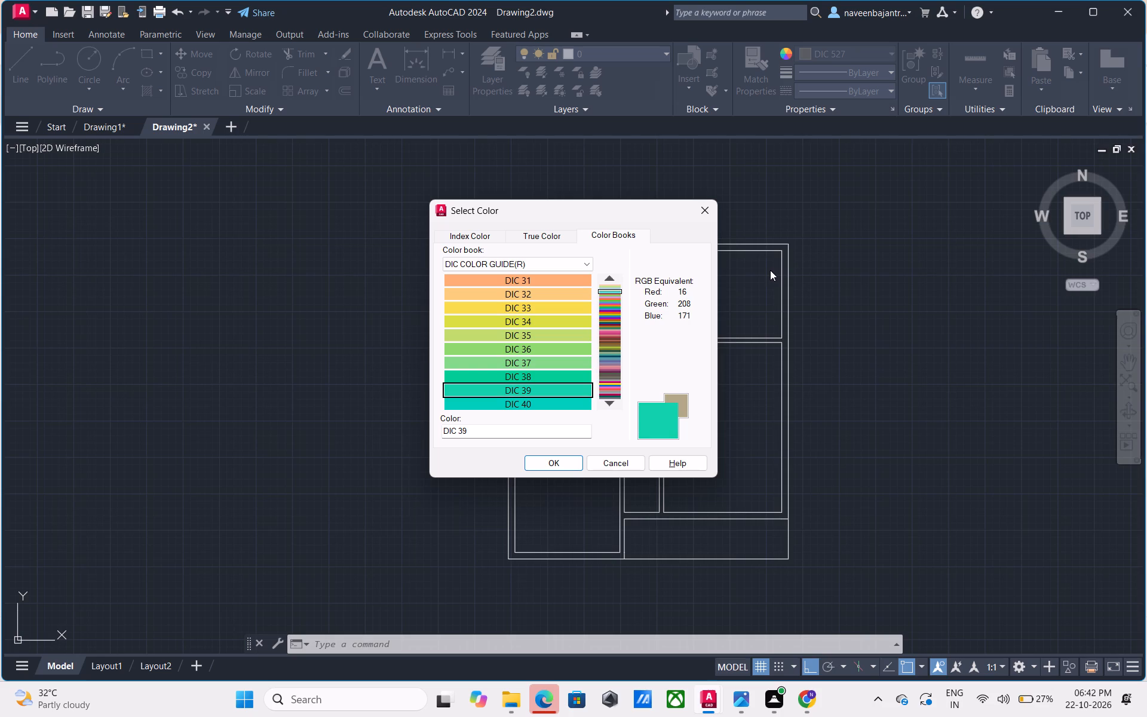
key("Down")
key("Down")
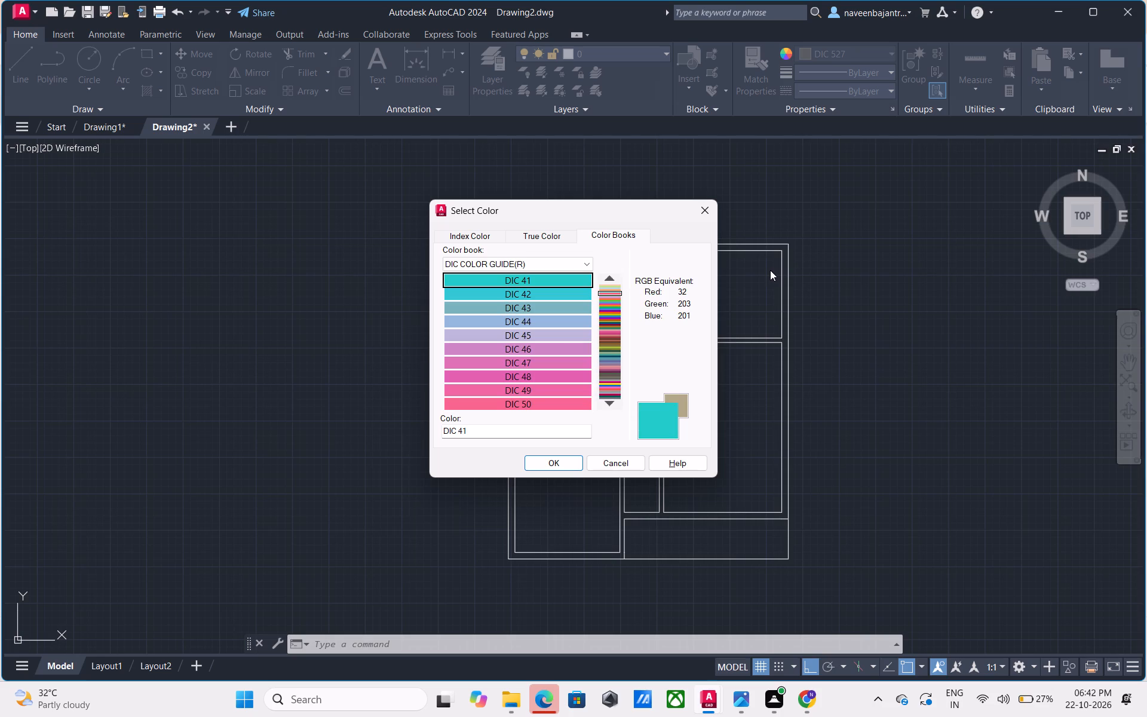
key("Down")
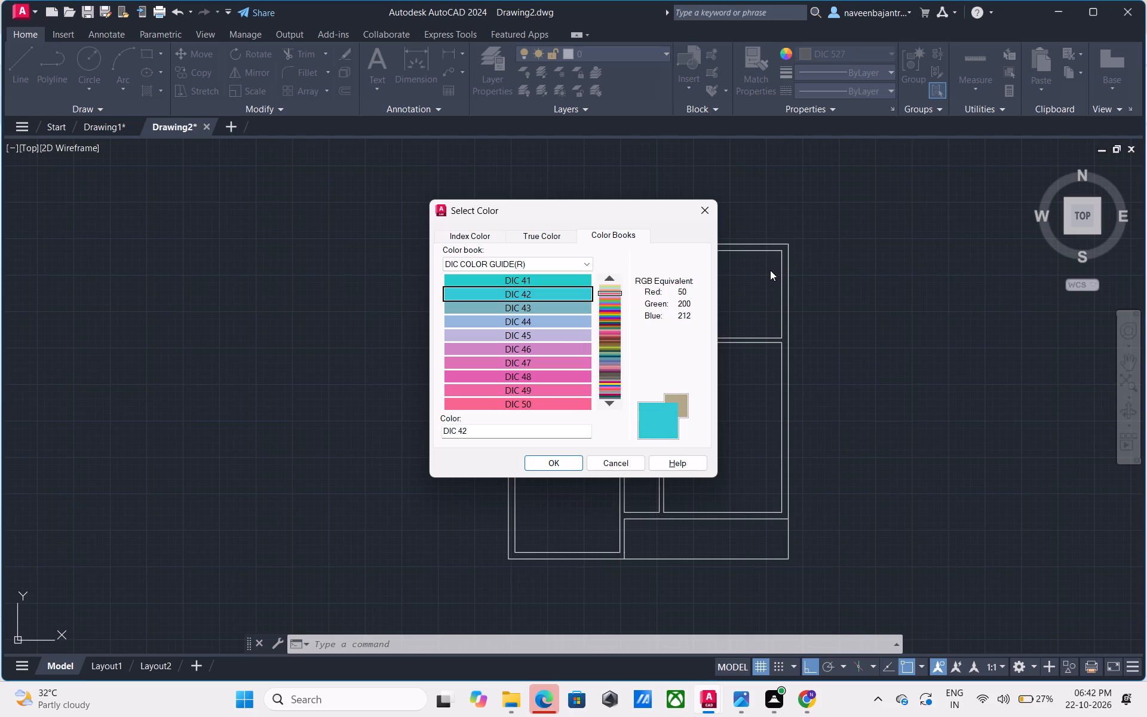
key("Down")
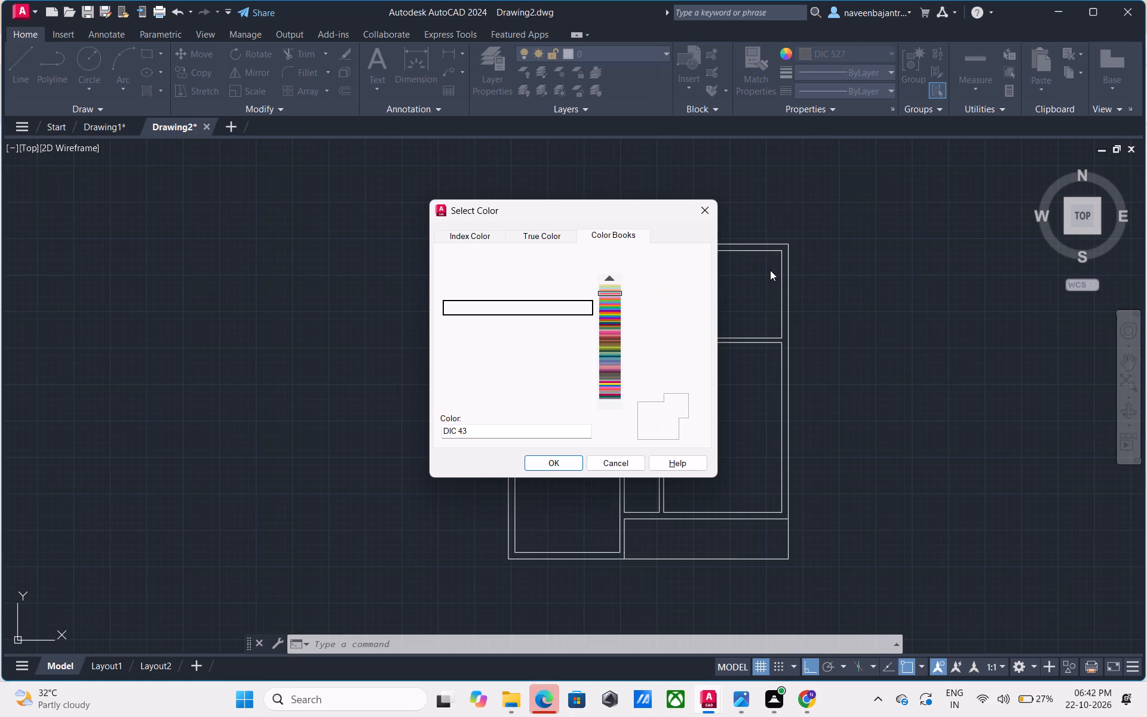
key("Down")
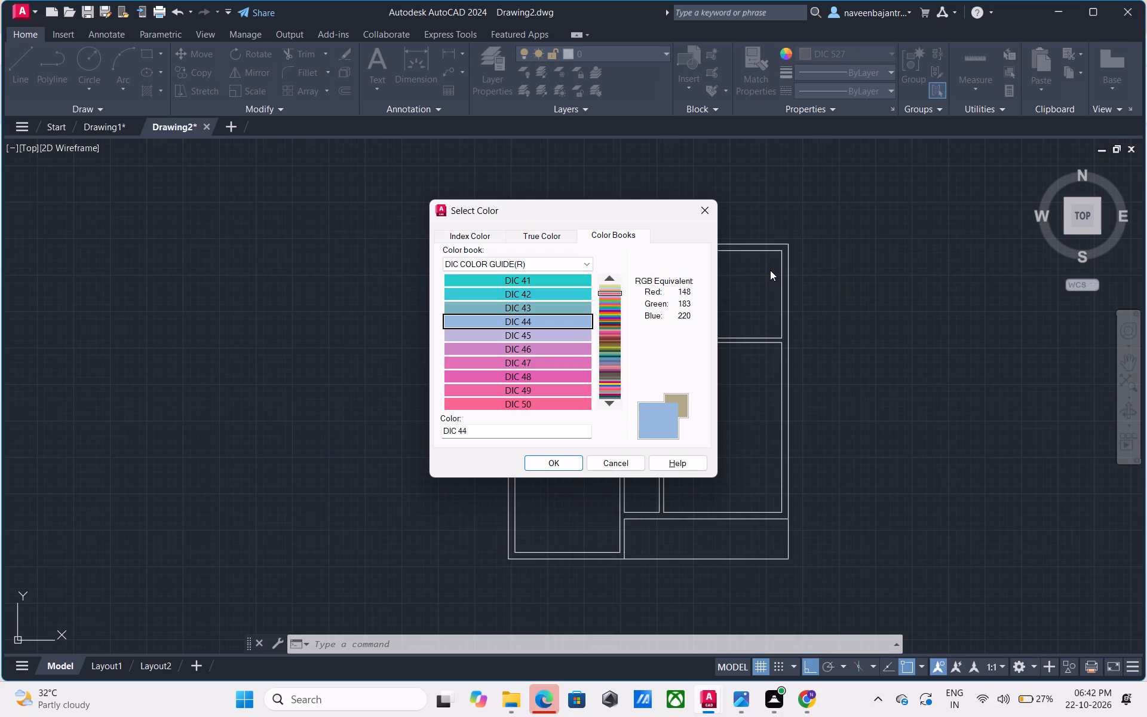
key("Down")
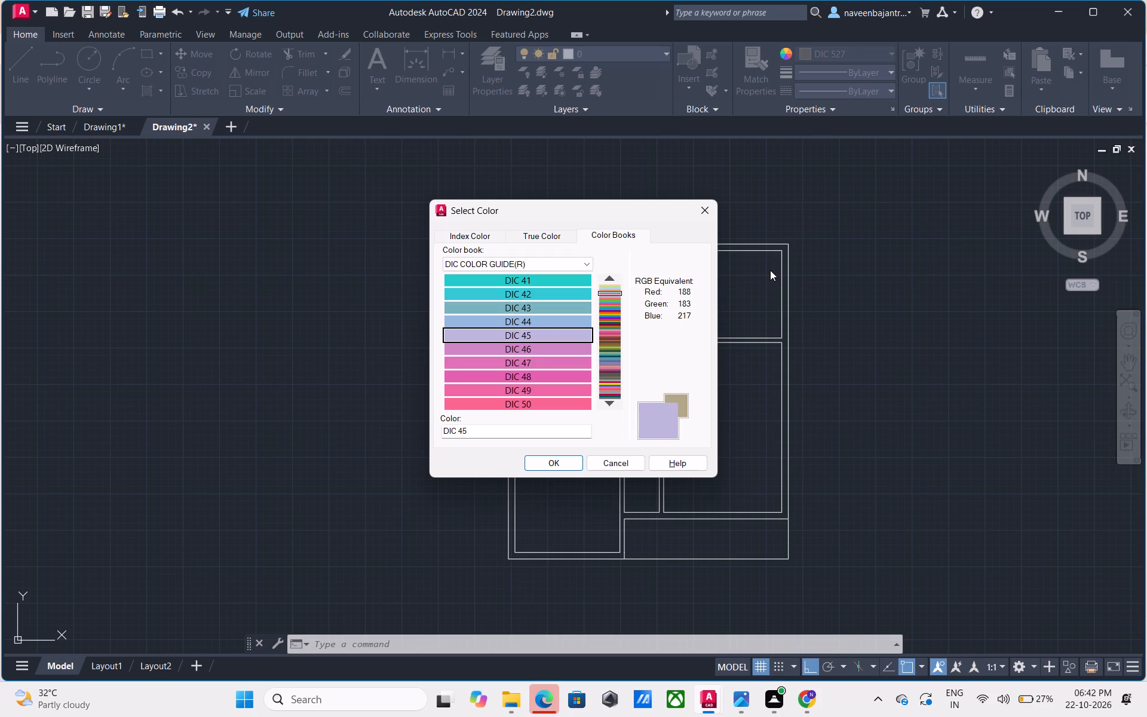
key("Down")
Continue examining the DIC COLOR GUIDE(R) swatches one by one from DIC 47 through DIC 54.
key("Down")
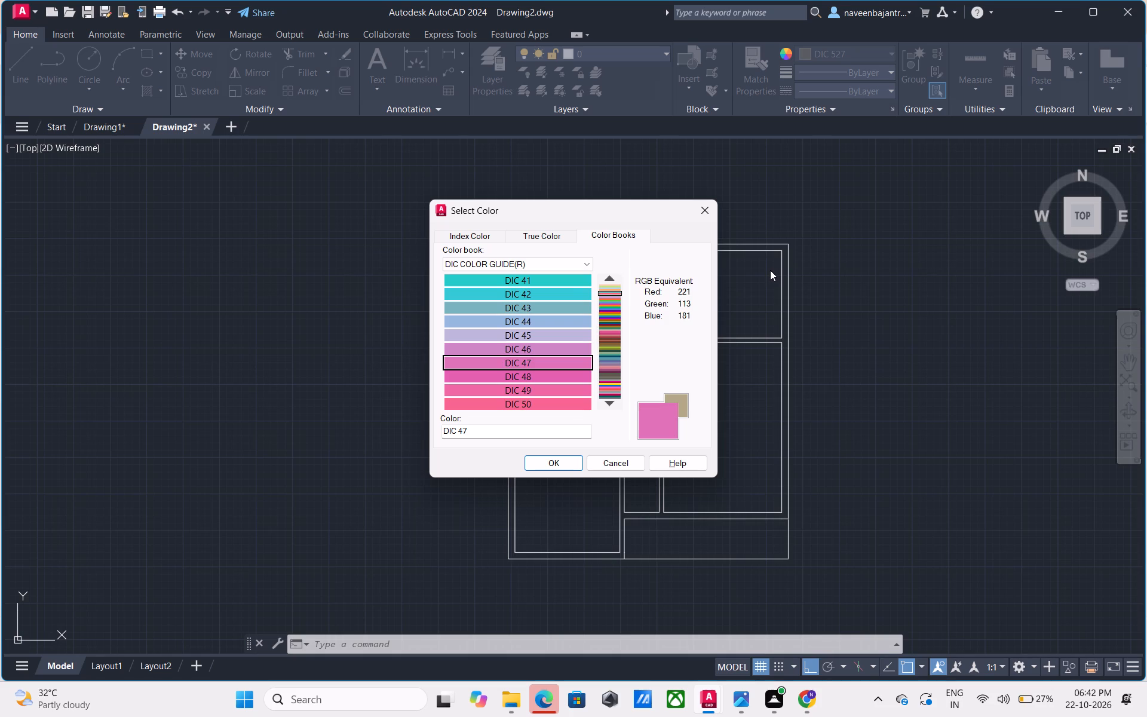
key("Down")
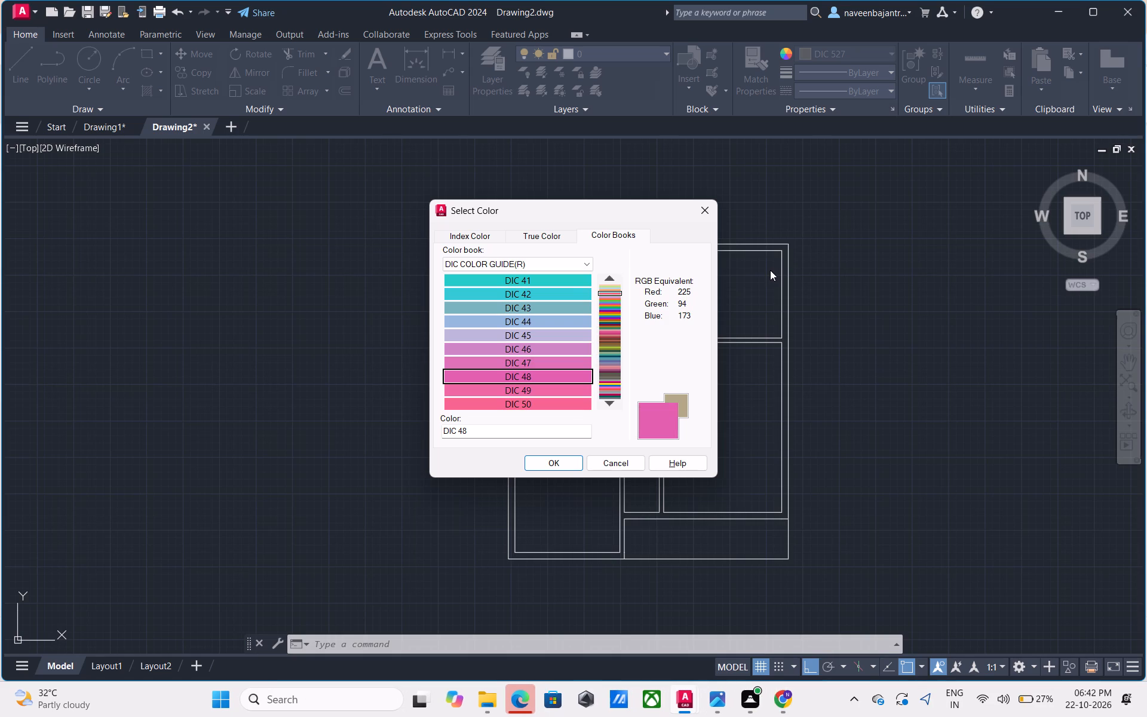
key("Down")
key("Down")
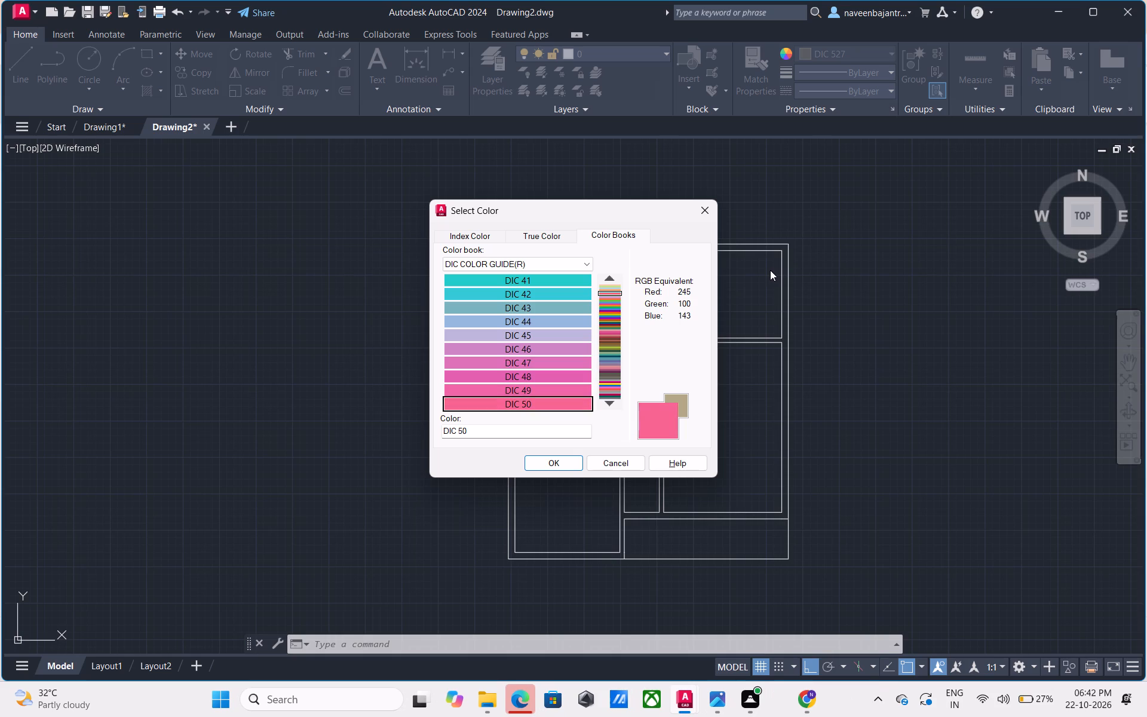
key("Down")
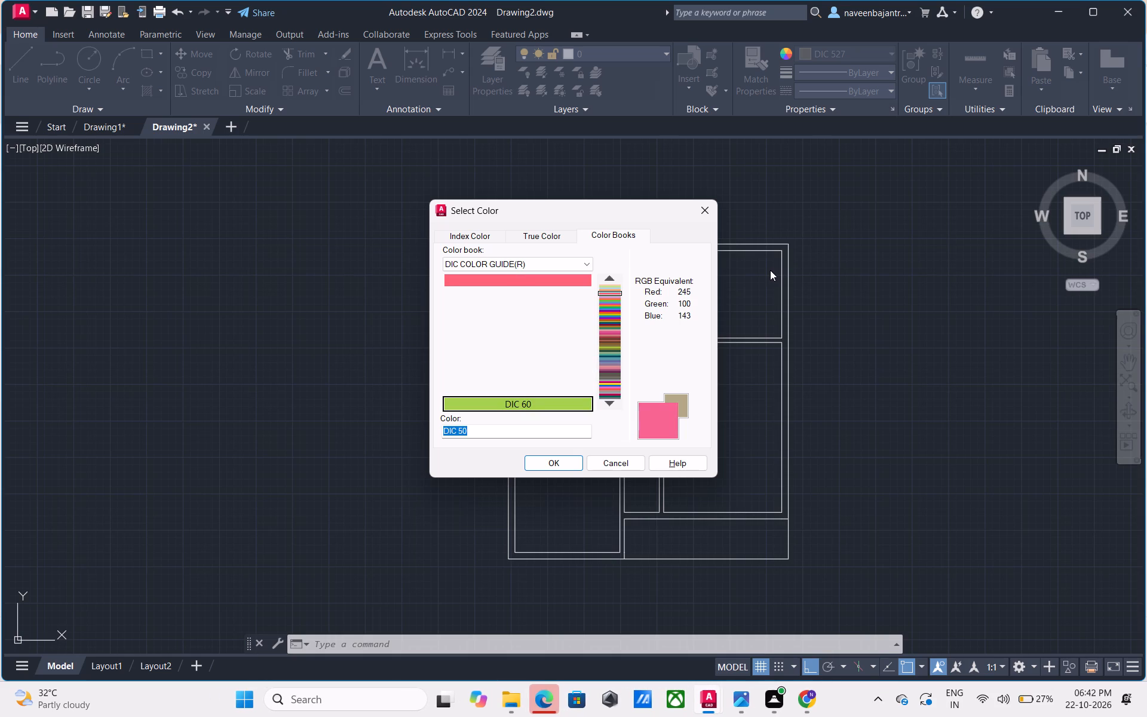
key("Down")
key("Down")
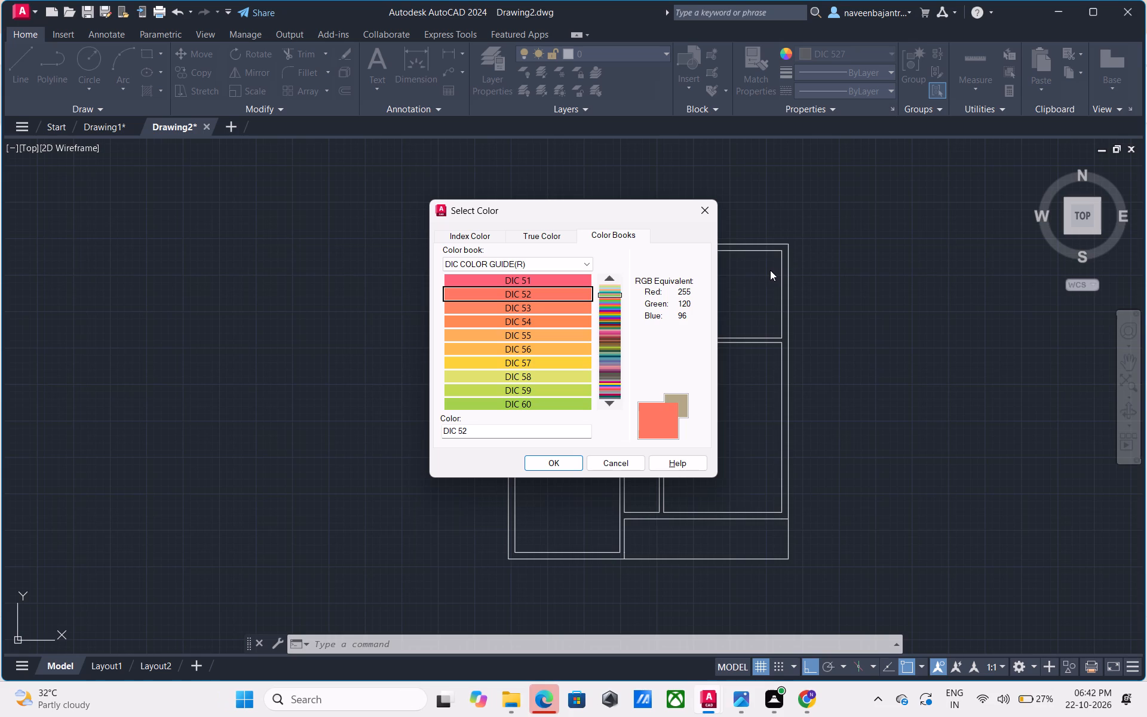
key("Down")
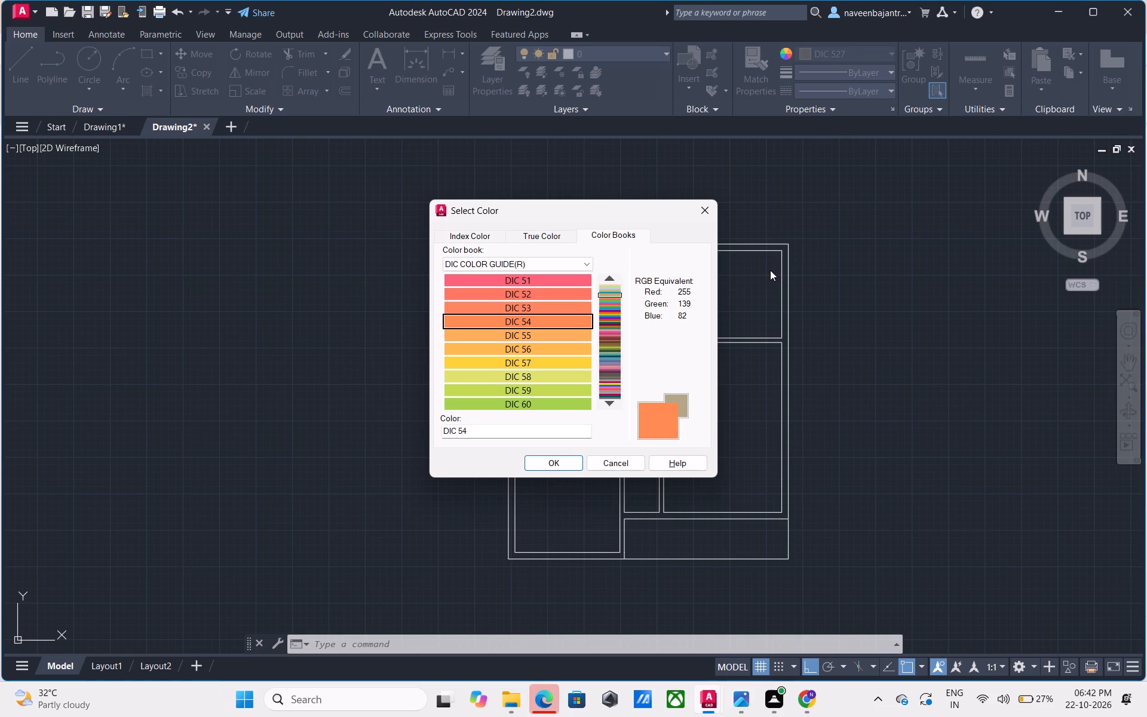
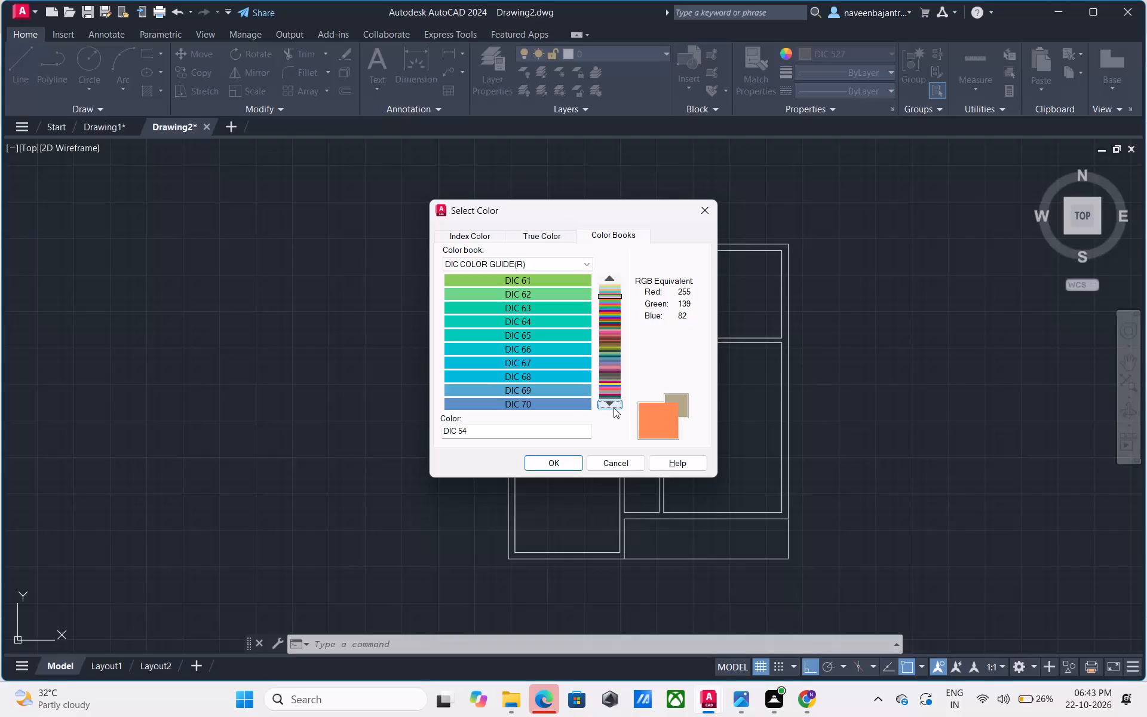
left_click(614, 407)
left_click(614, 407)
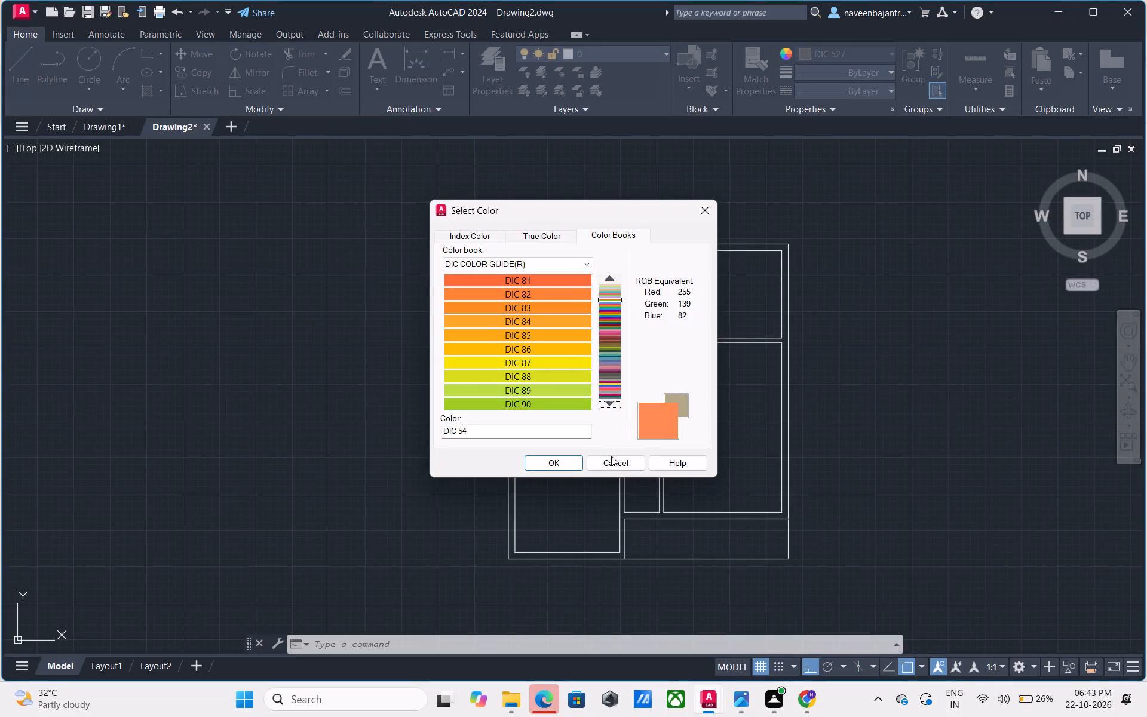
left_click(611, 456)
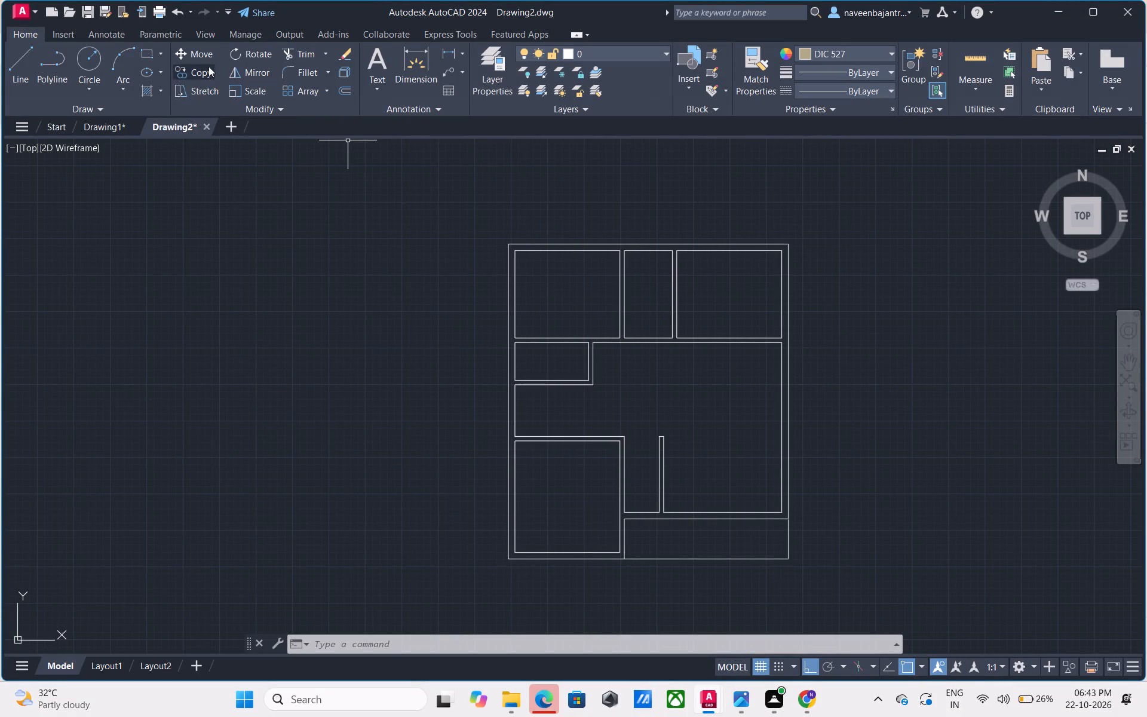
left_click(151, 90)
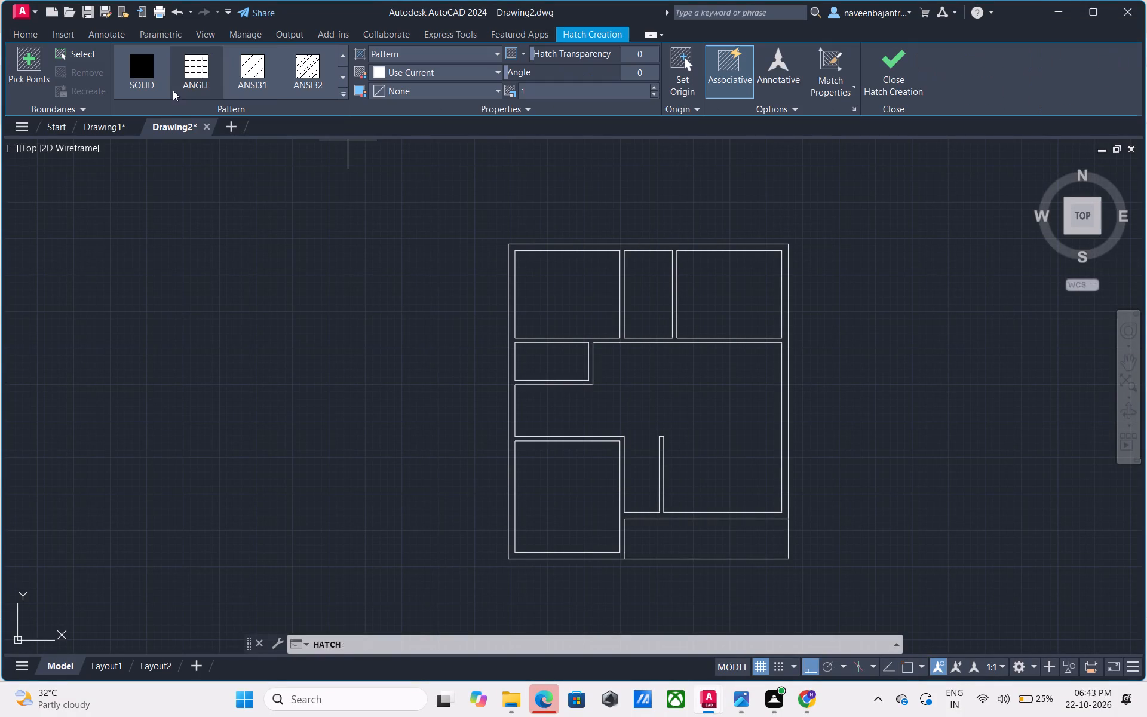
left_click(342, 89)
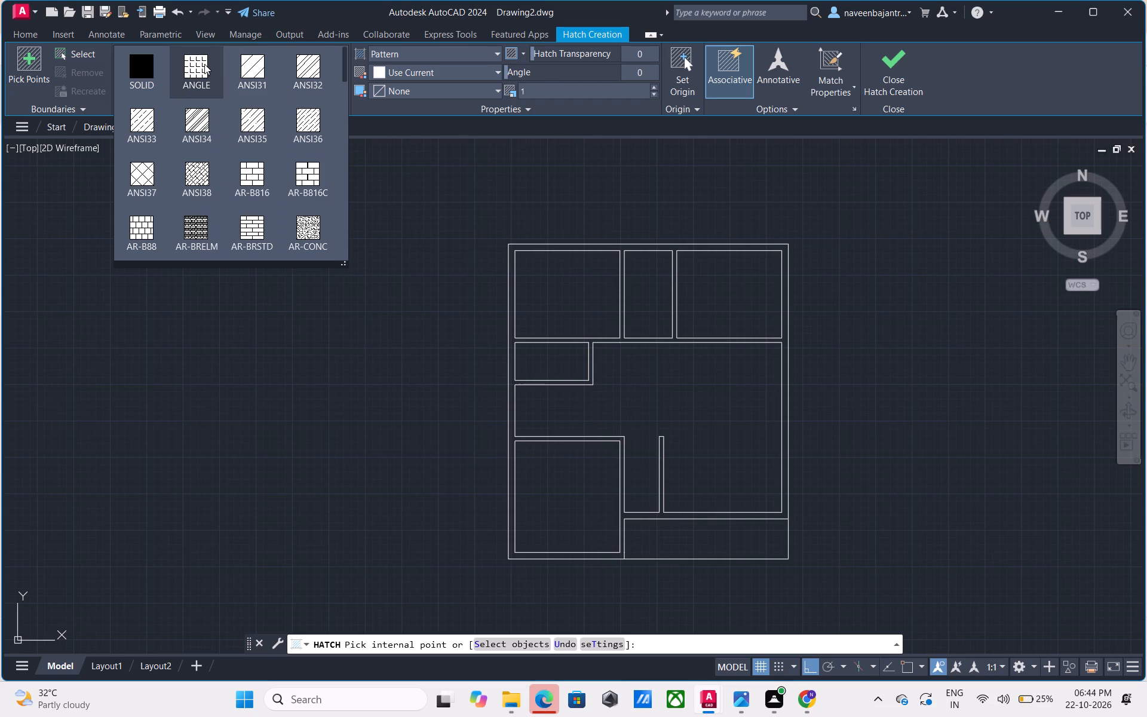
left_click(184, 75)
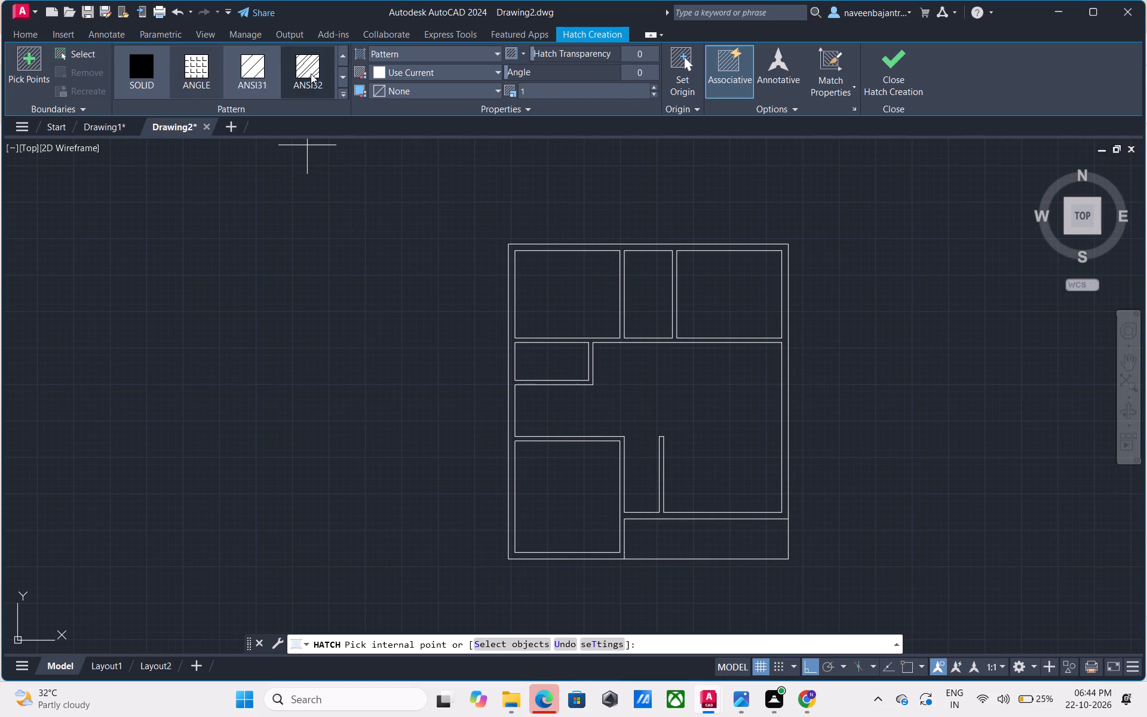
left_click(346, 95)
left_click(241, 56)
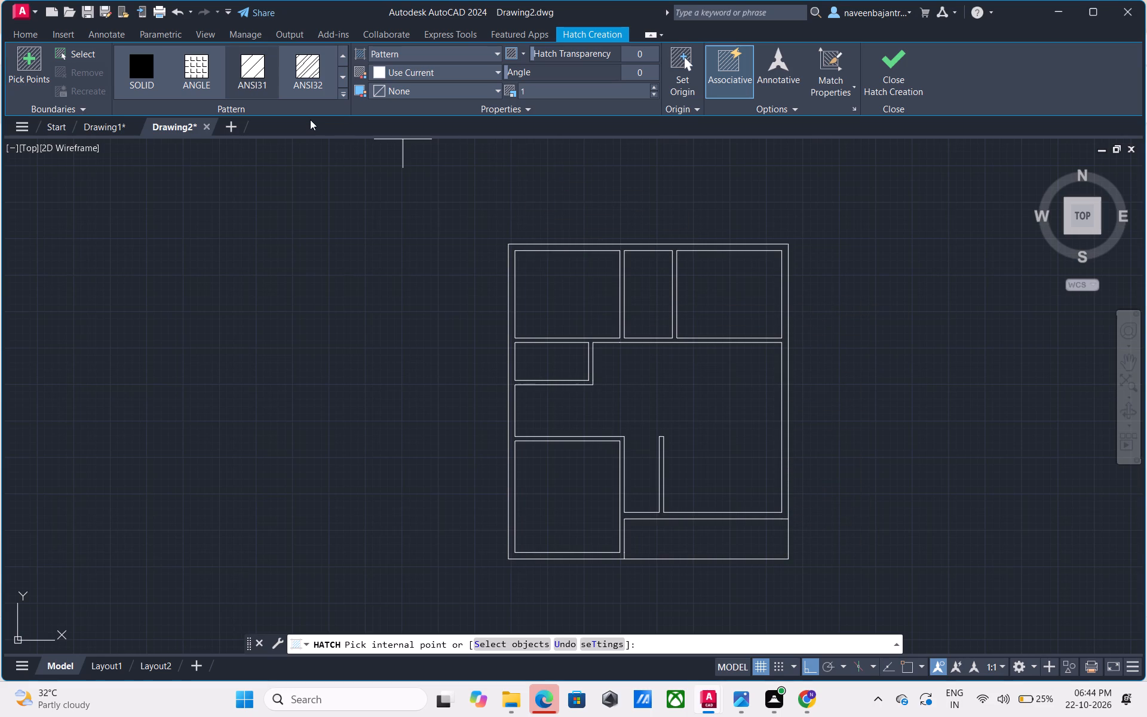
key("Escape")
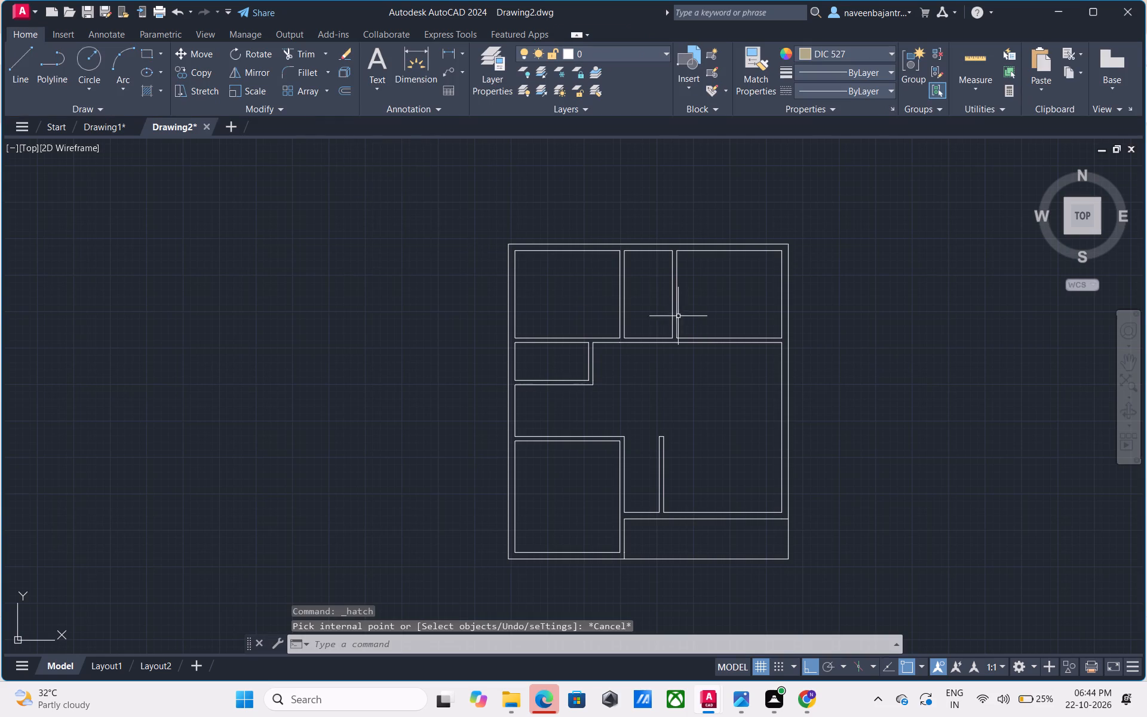
Examine the shades DIC 61 through DIC 84 in the DIC COLOR GUIDE(R) color book as candidates for the current object color.
scroll(686, 317, "up", 1)
scroll(686, 317, "down", 1)
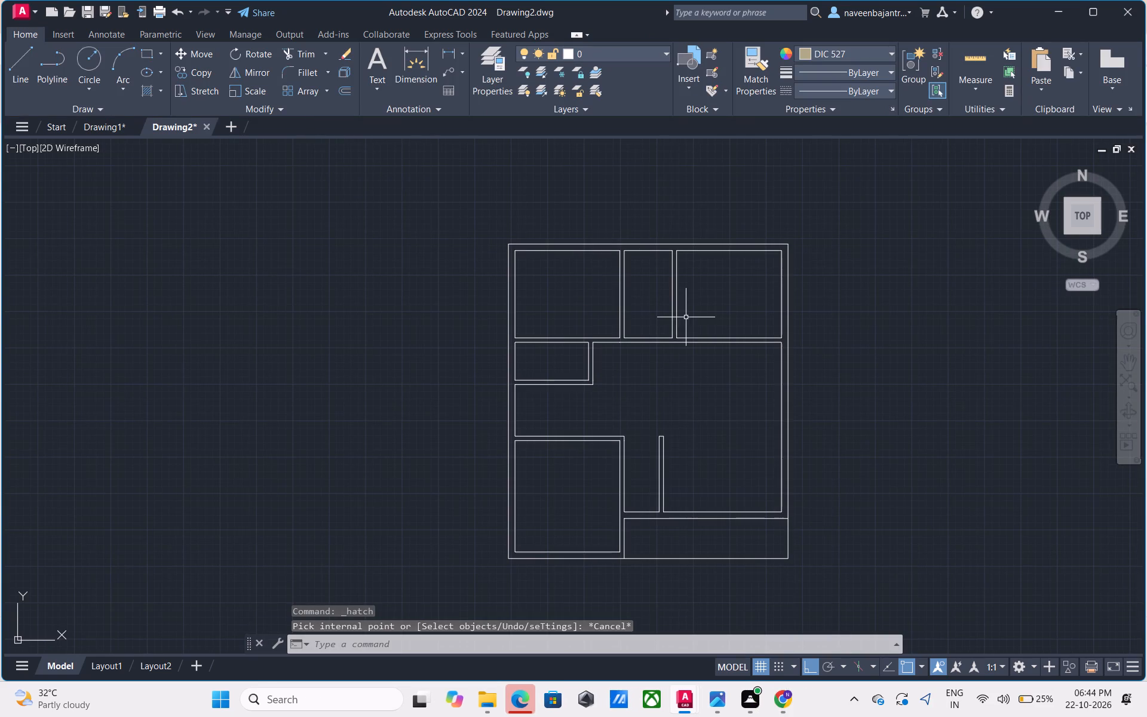
left_click(799, 53)
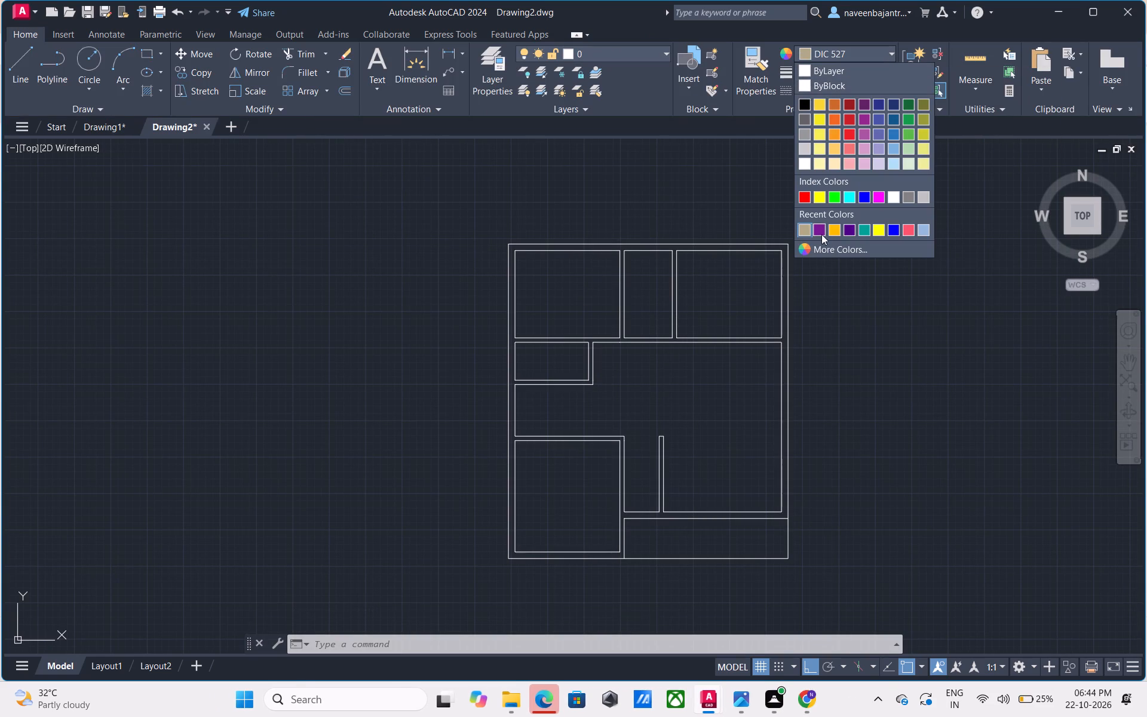
left_click(821, 246)
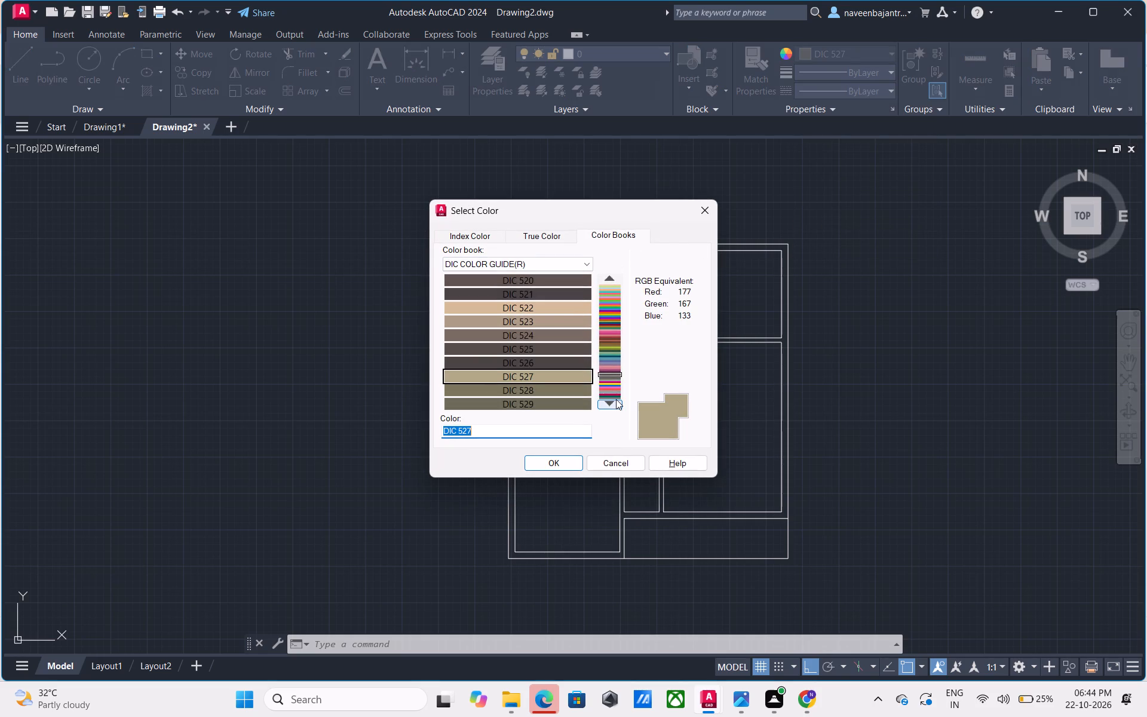
left_click(614, 288)
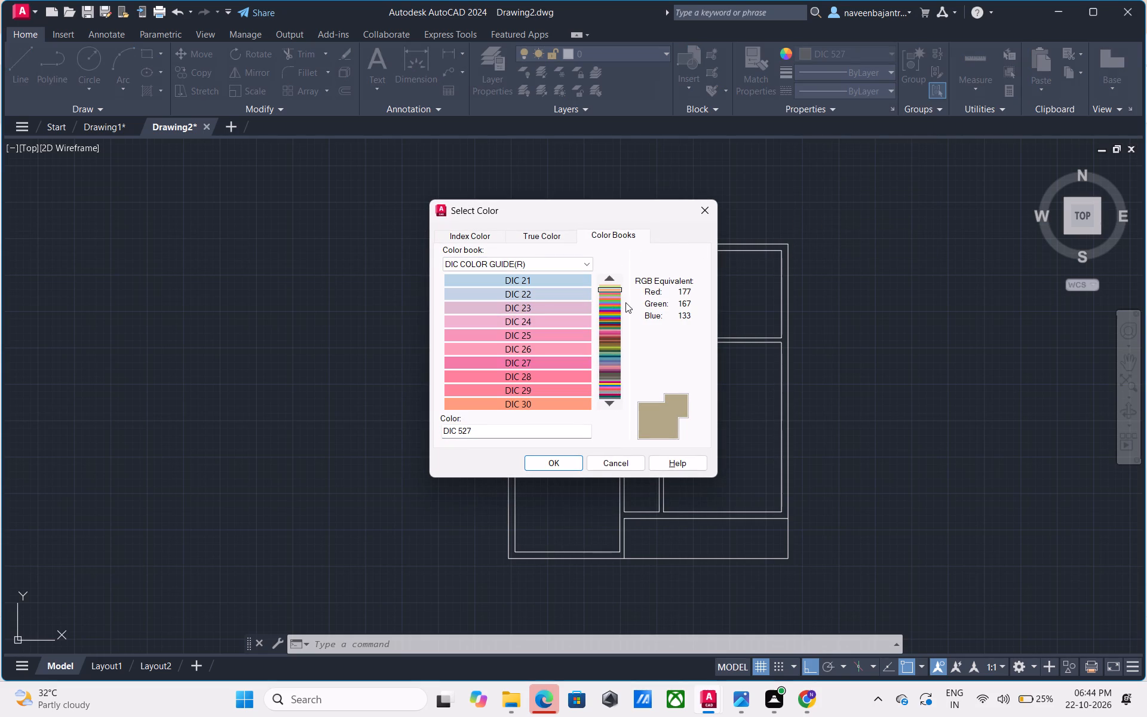
key("Down")
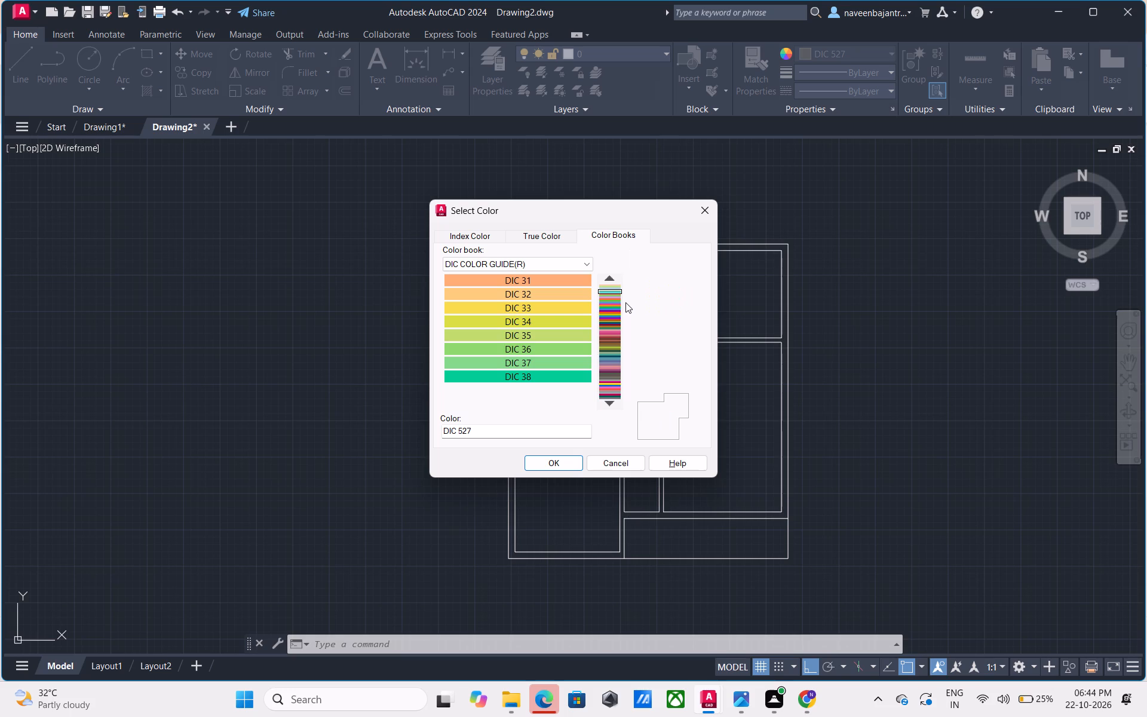
key("Down")
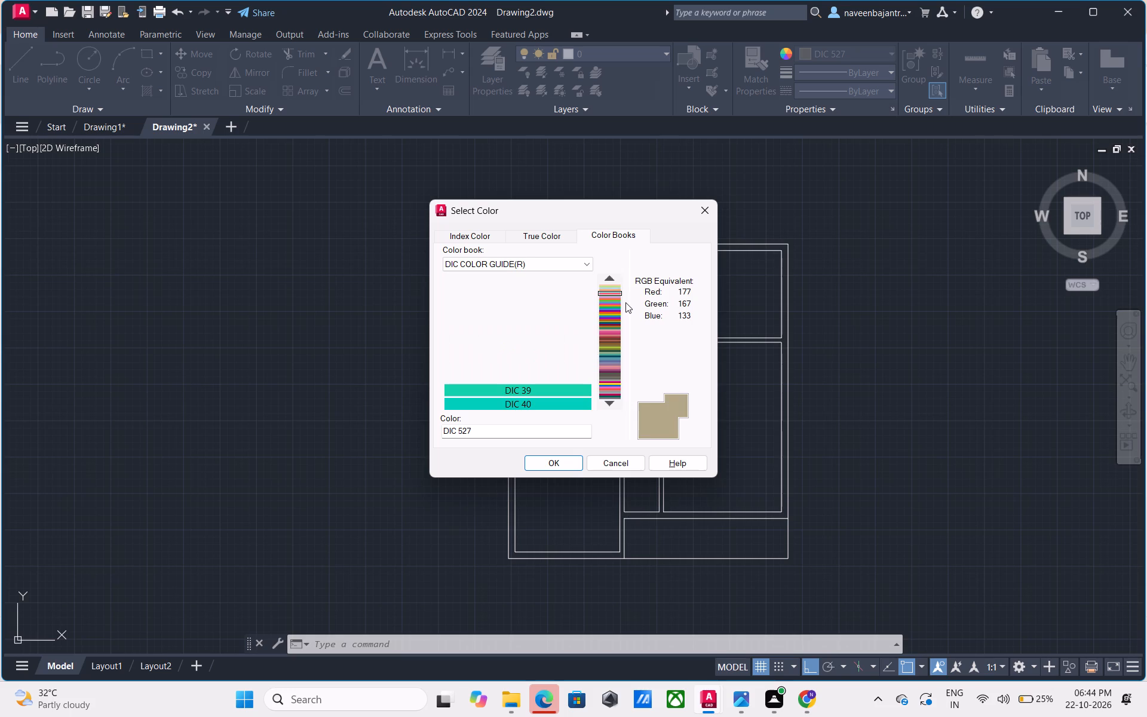
key("Down")
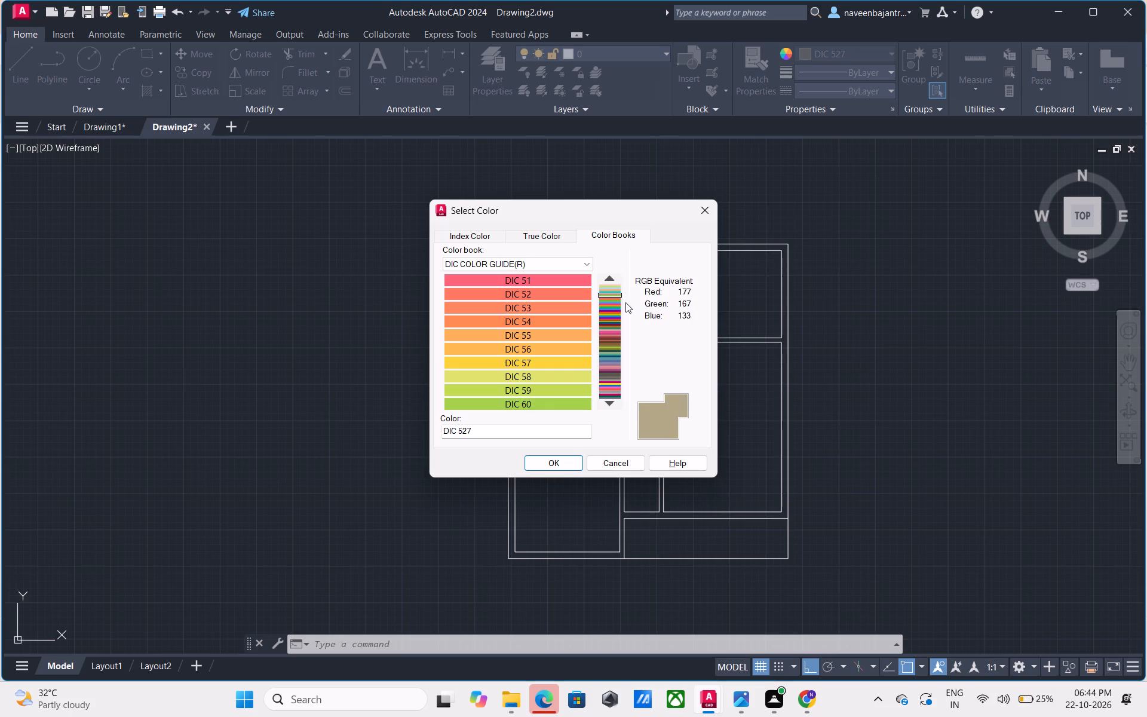
key("Down")
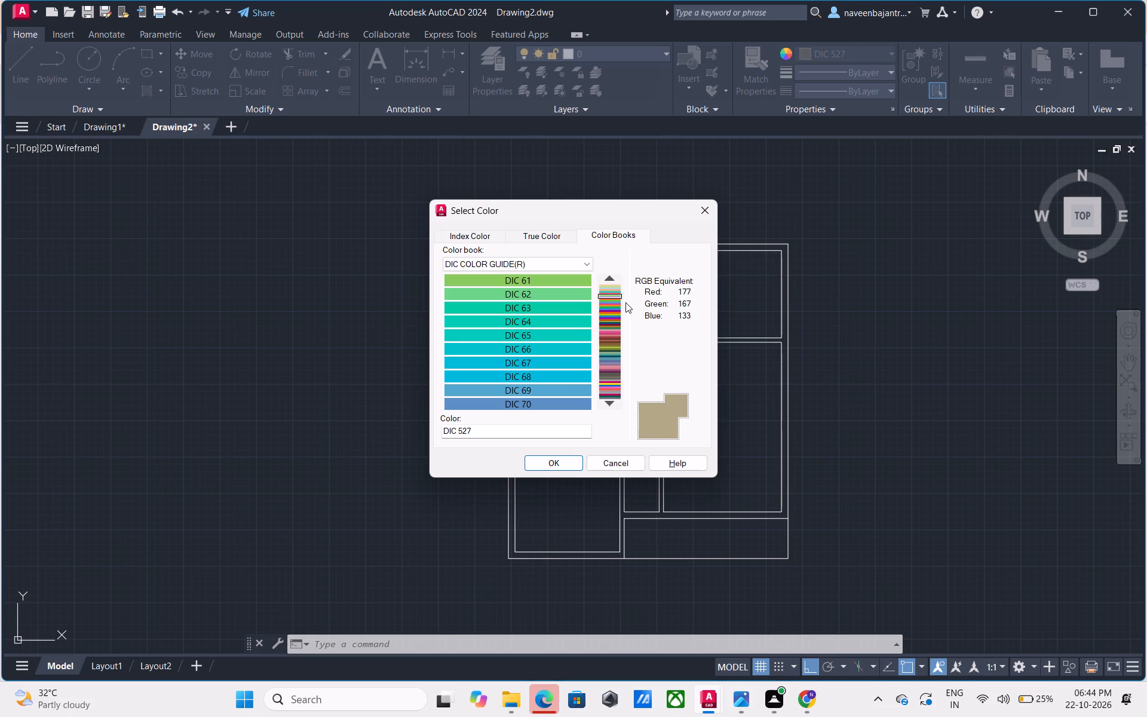
left_click(505, 277)
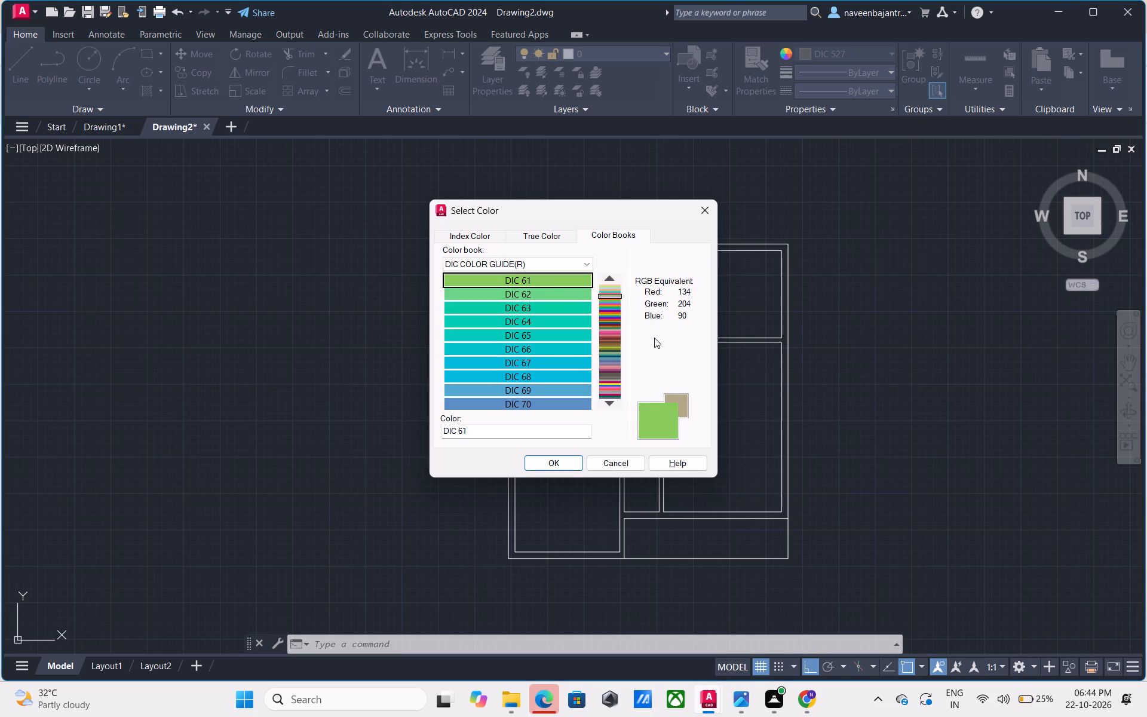
key("Down")
key("Down")
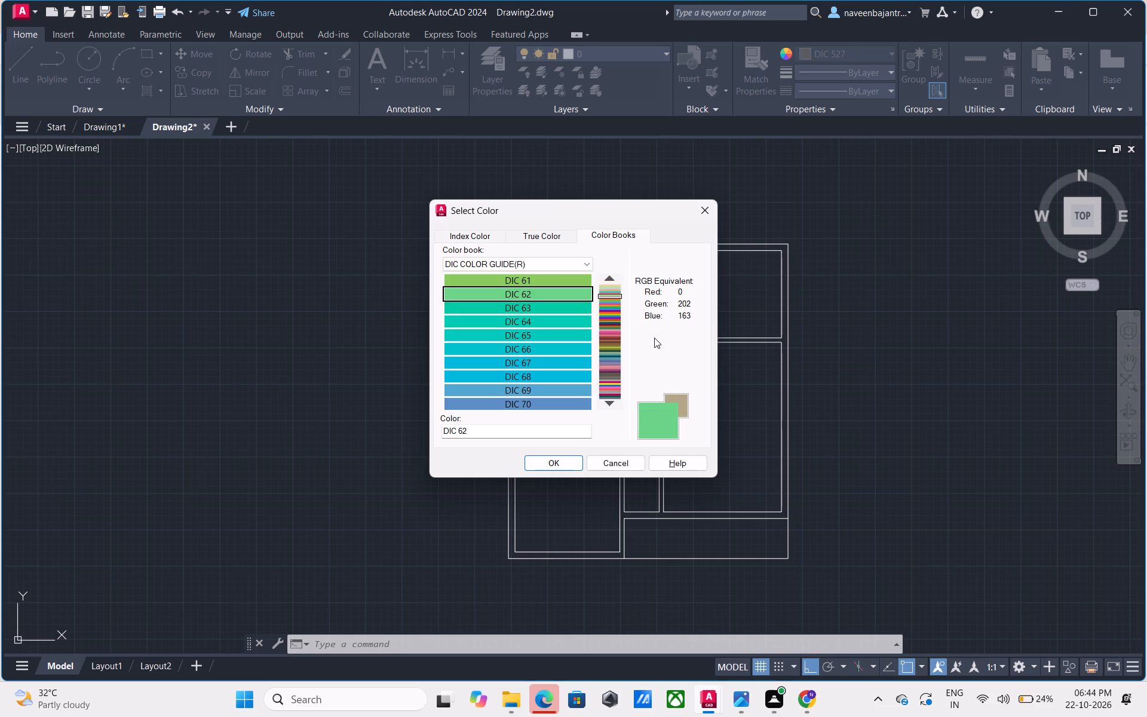
key("Down")
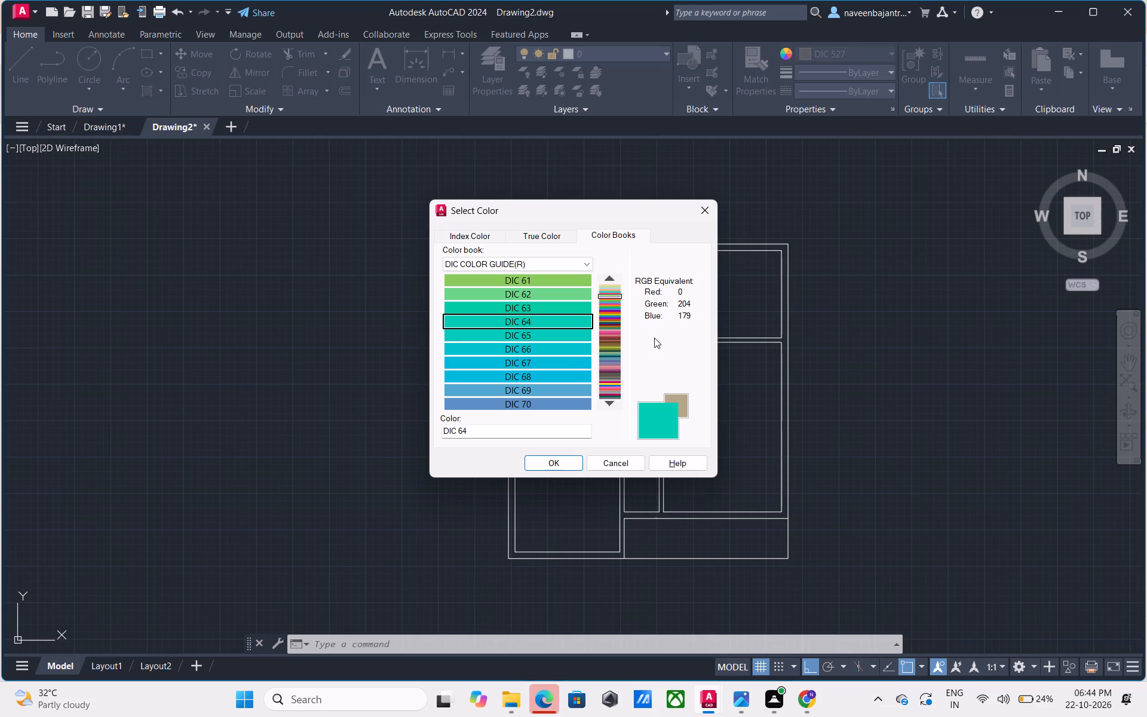
key("Down")
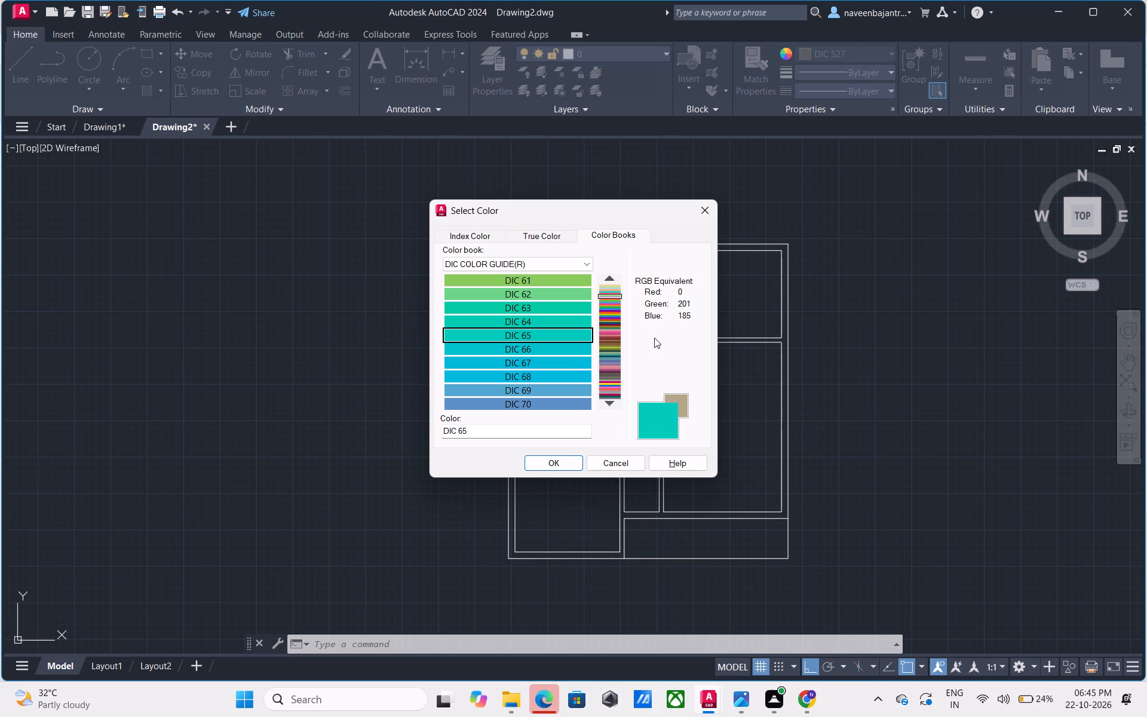
key("Down")
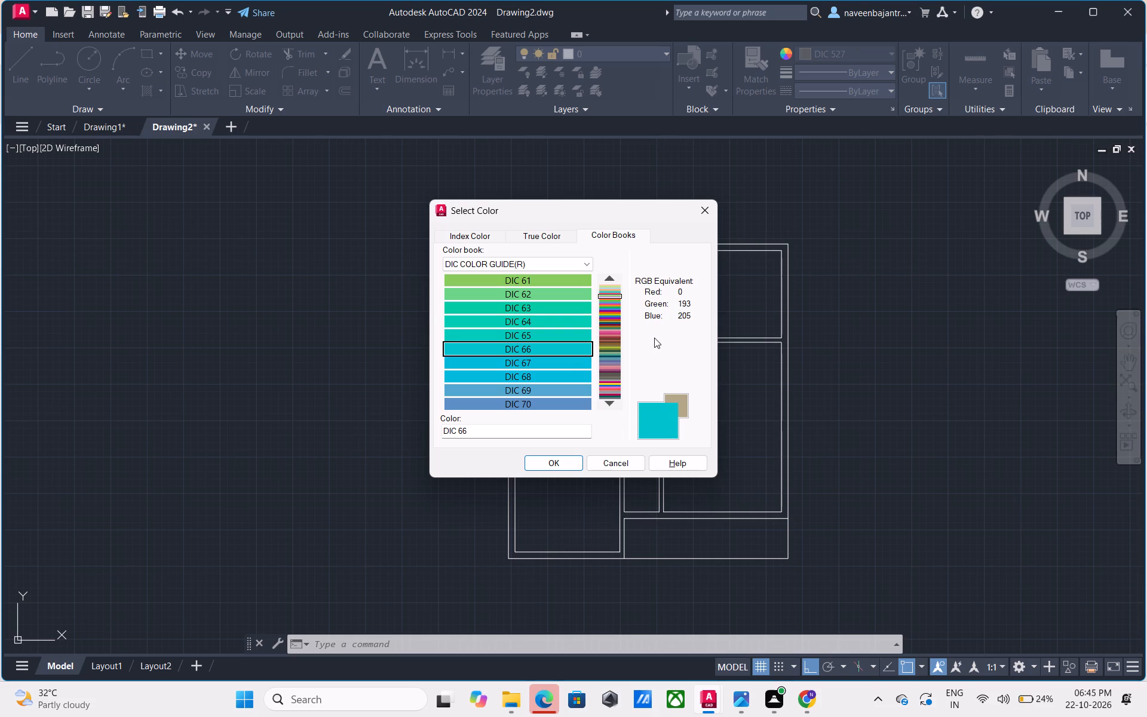
key("Down")
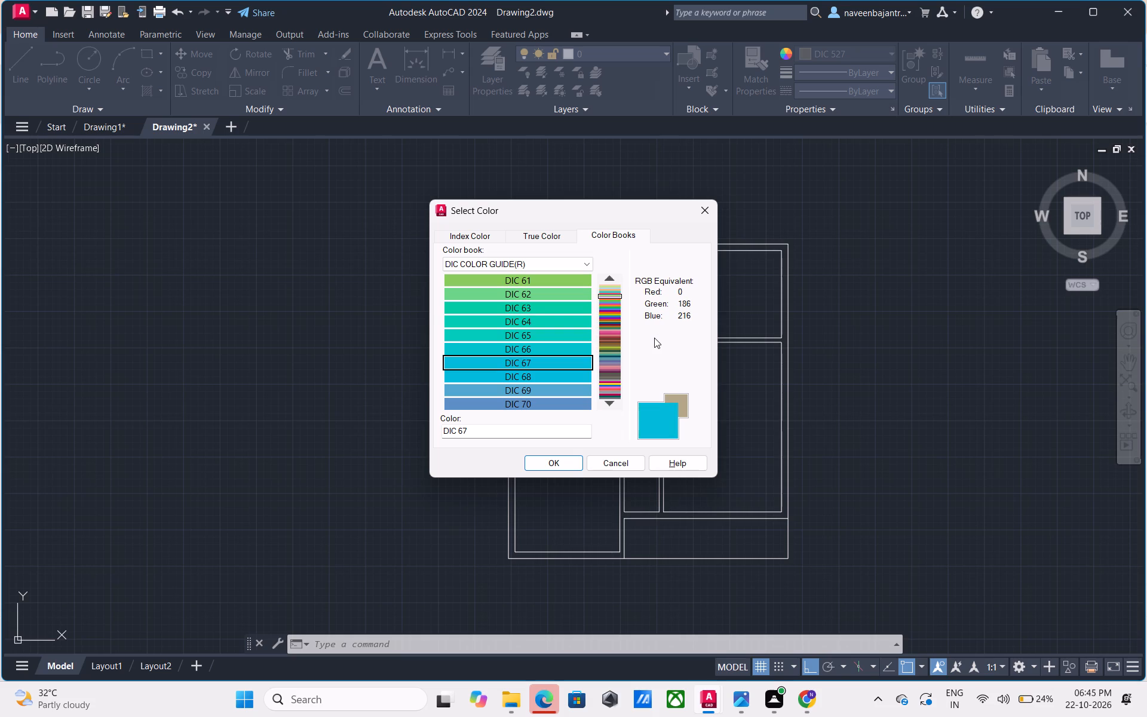
key("Down")
key("Down")
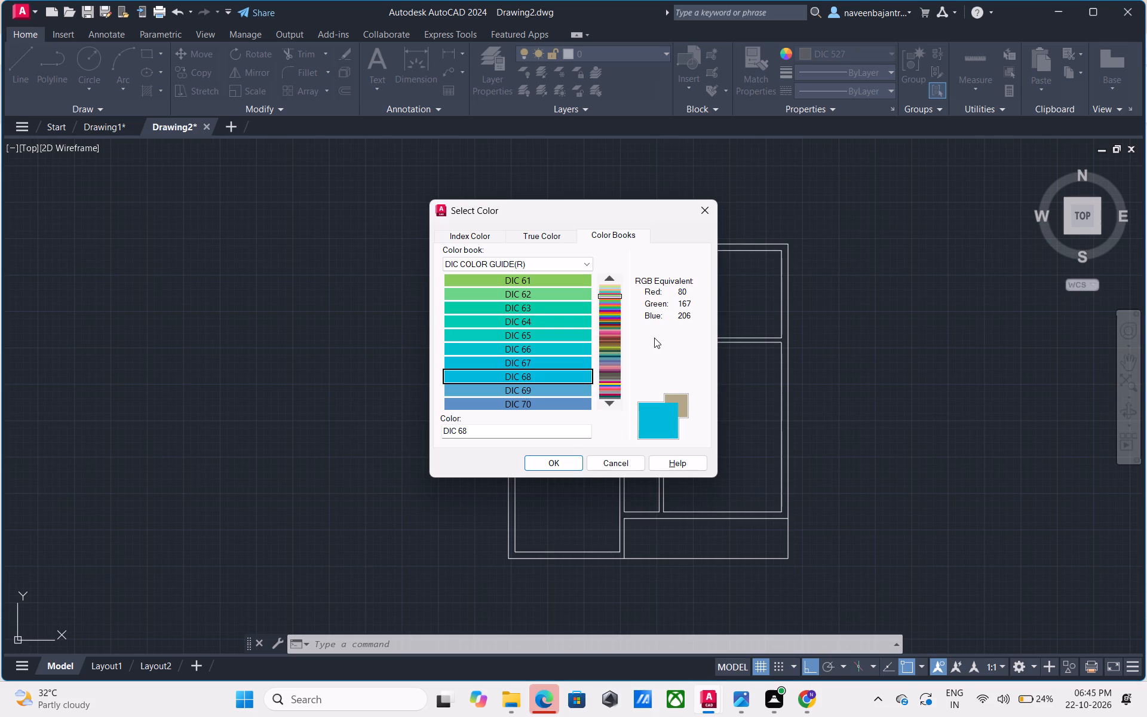
key("Down")
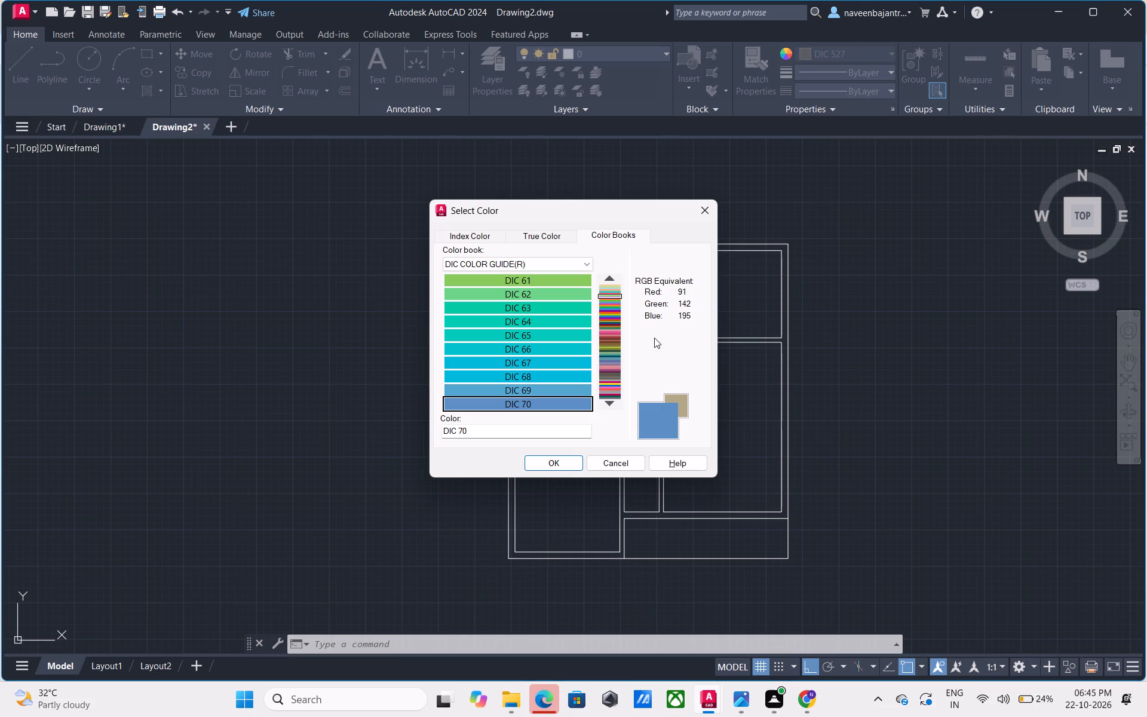
key("Down")
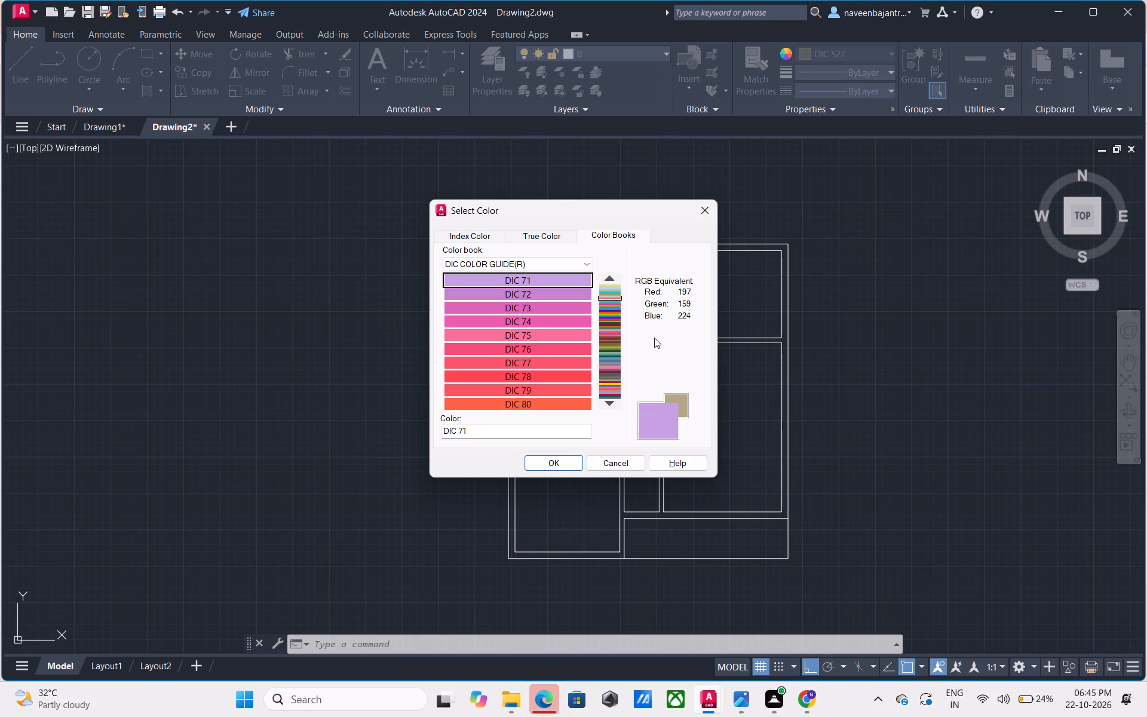
key("Down")
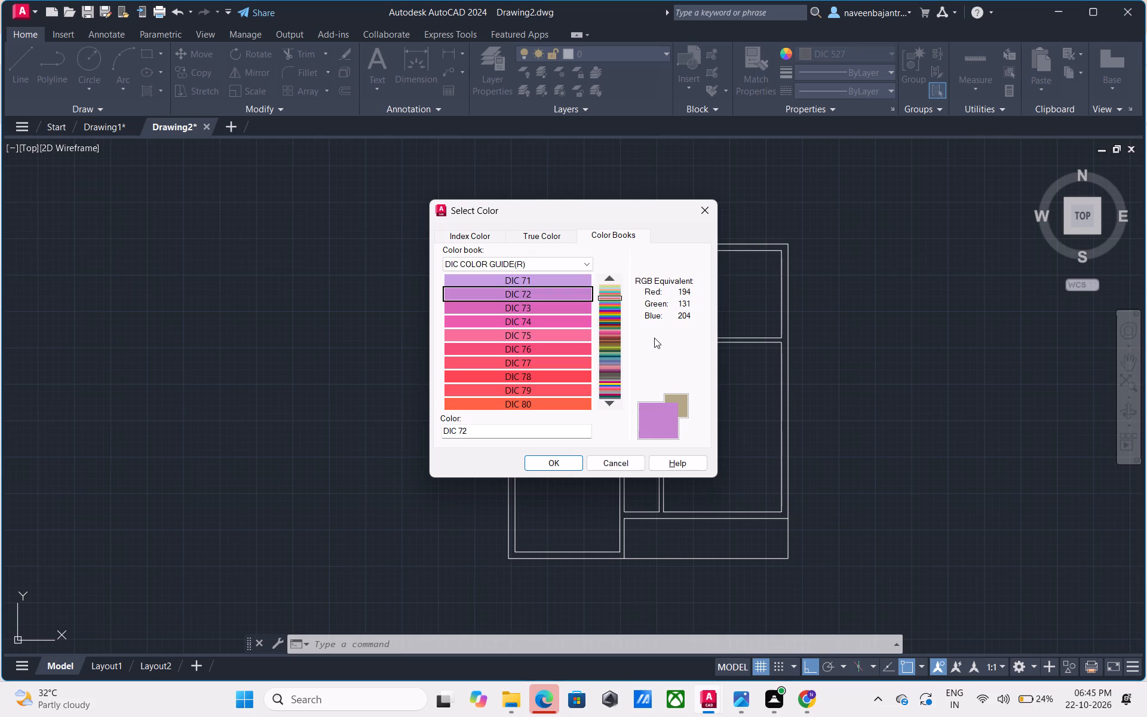
key("Down")
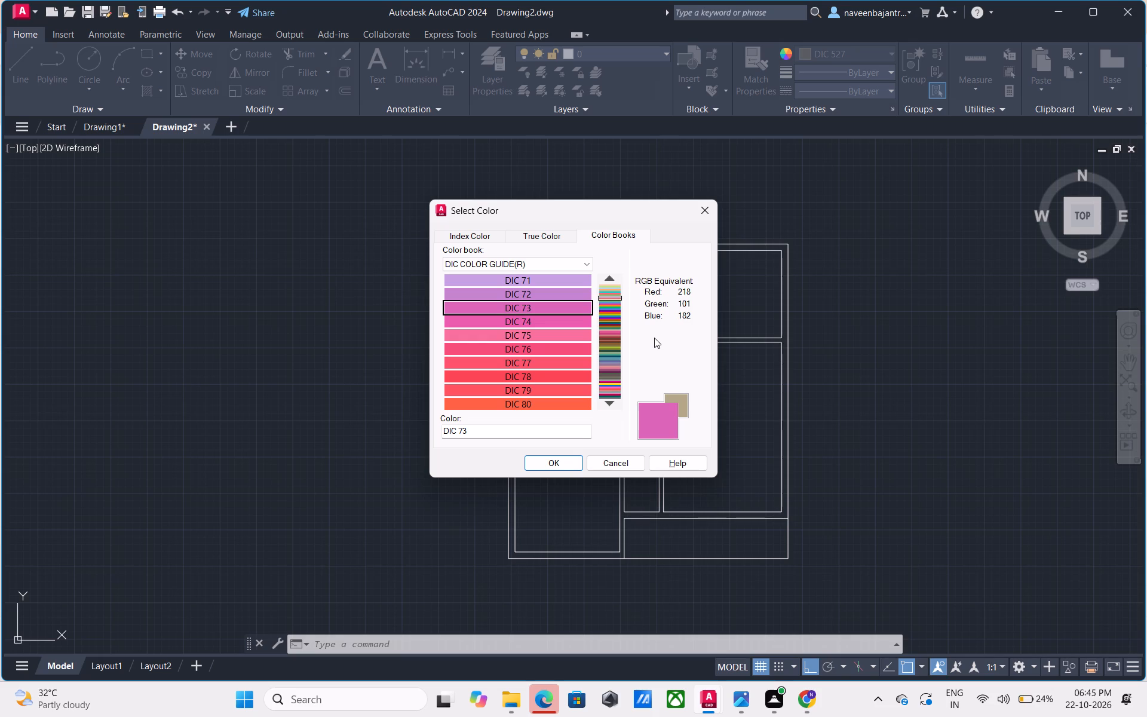
key("Down")
key("Down")
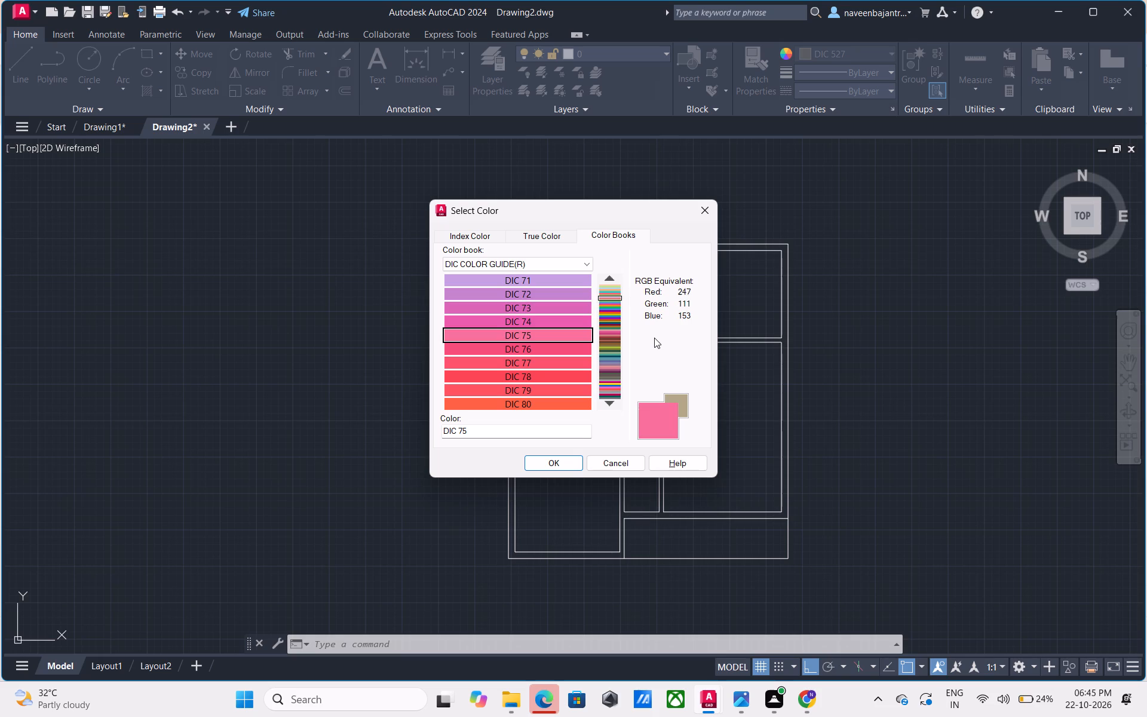
key("Down")
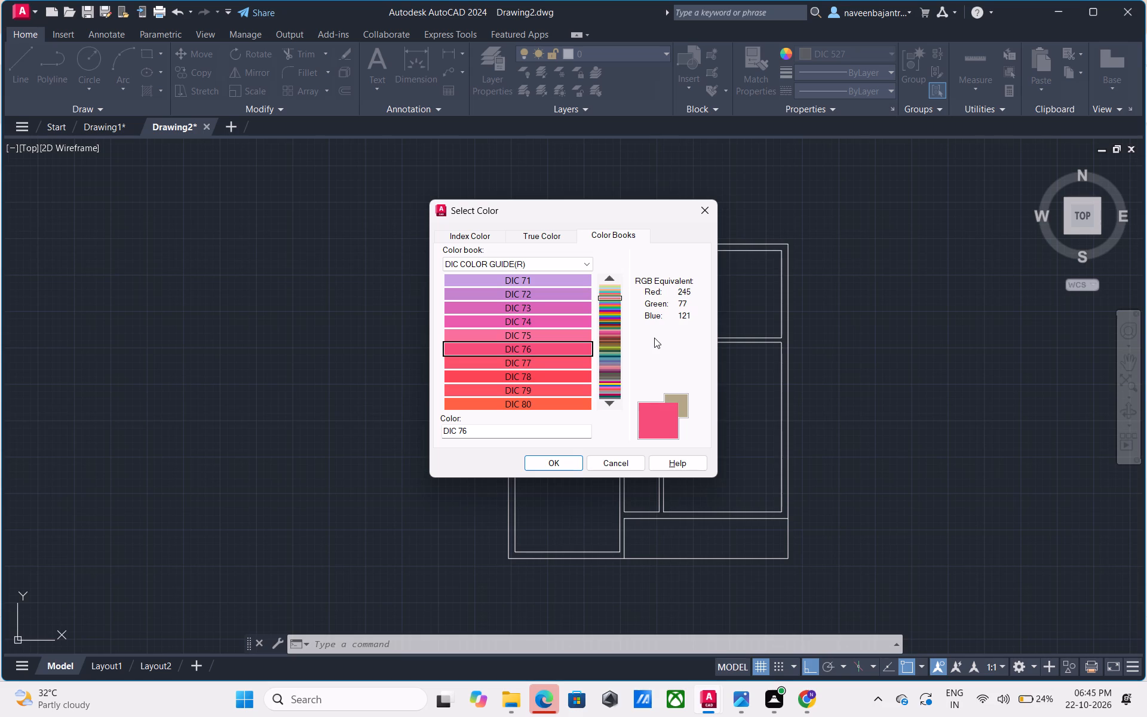
key("Down")
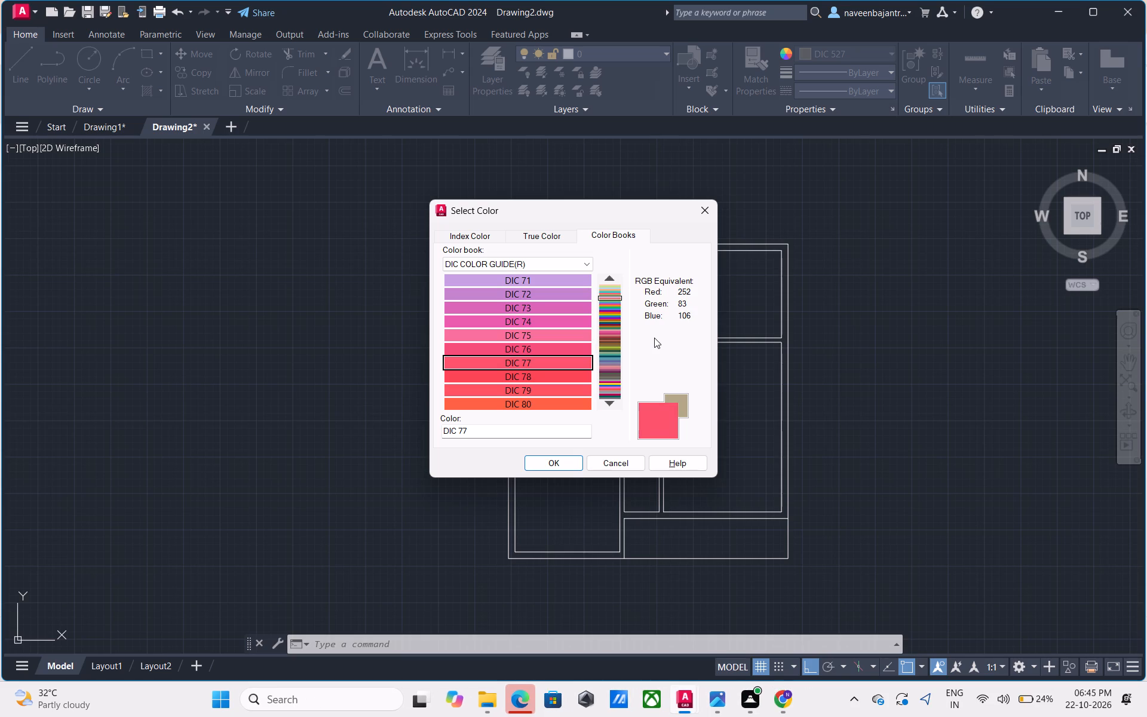
key("Down")
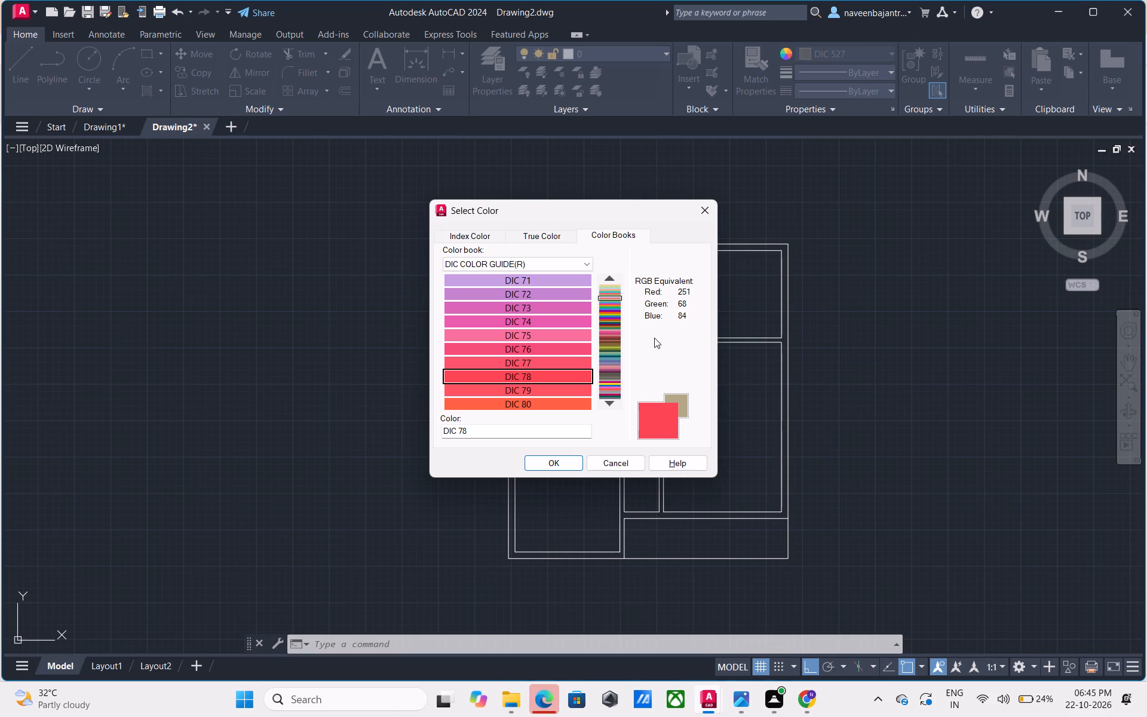
key("Down")
key("Down")
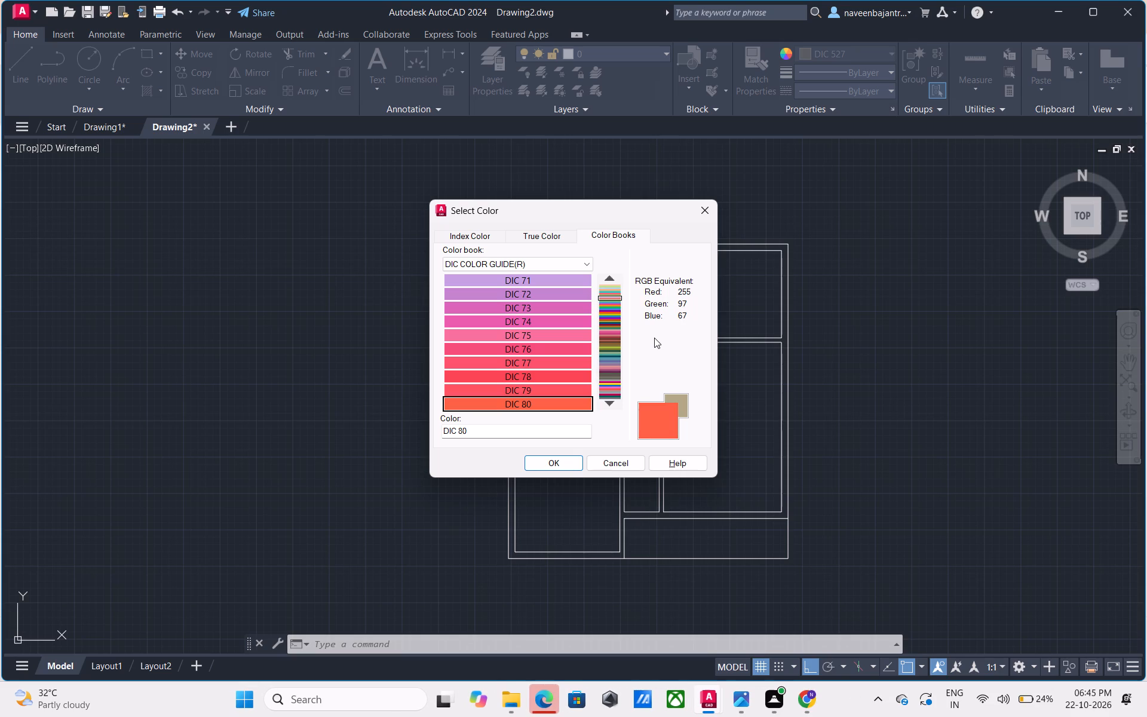
key("Down")
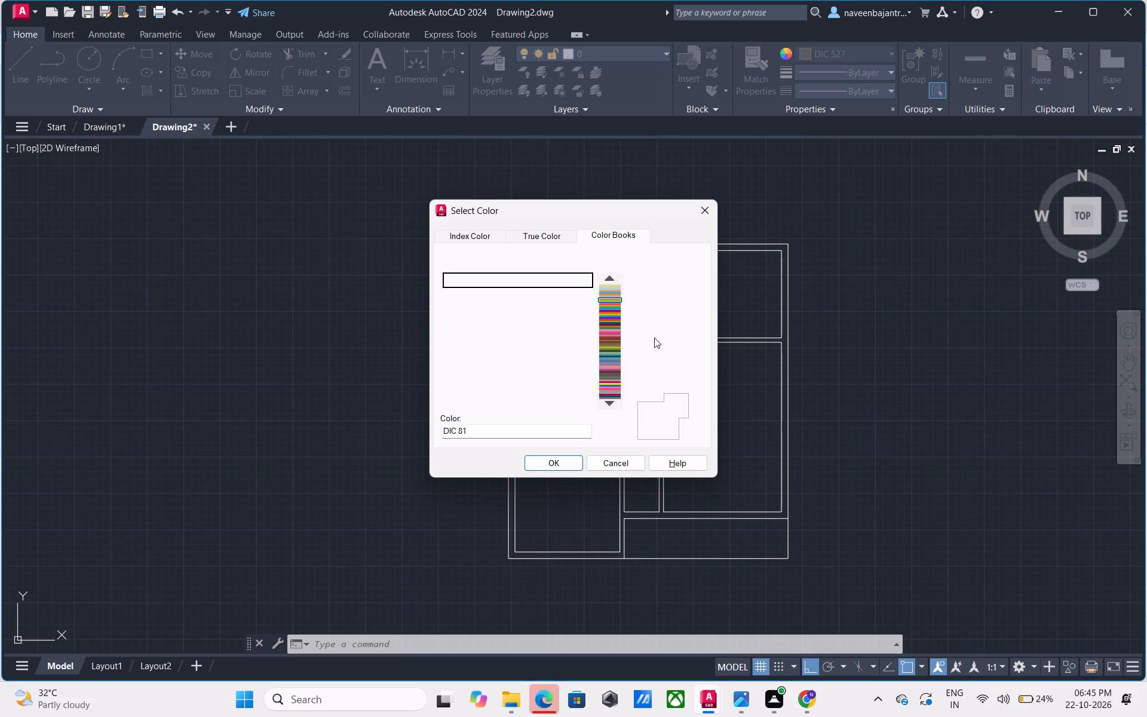
key("Down")
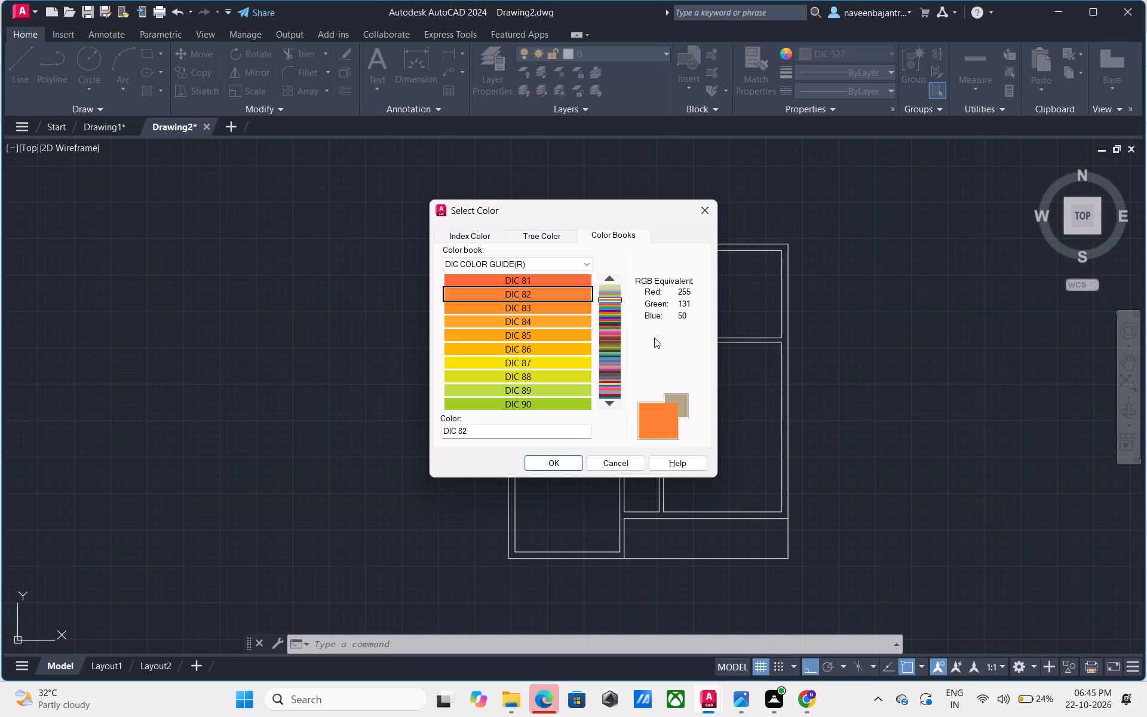
key("Down")
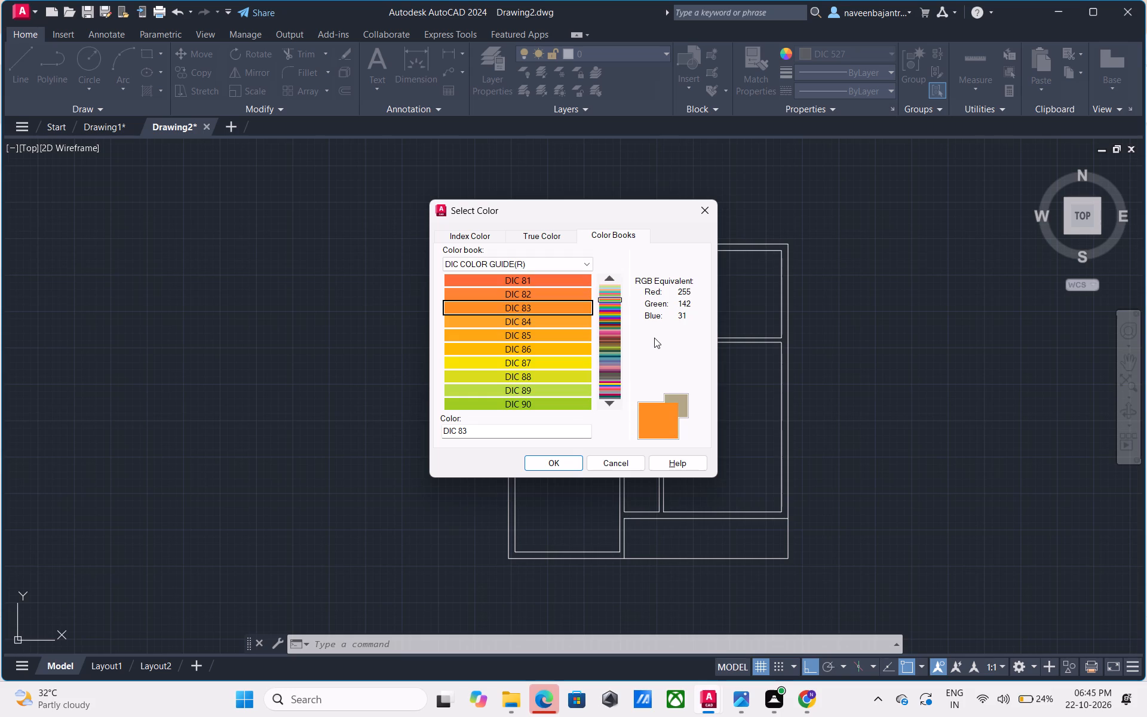
key("Down")
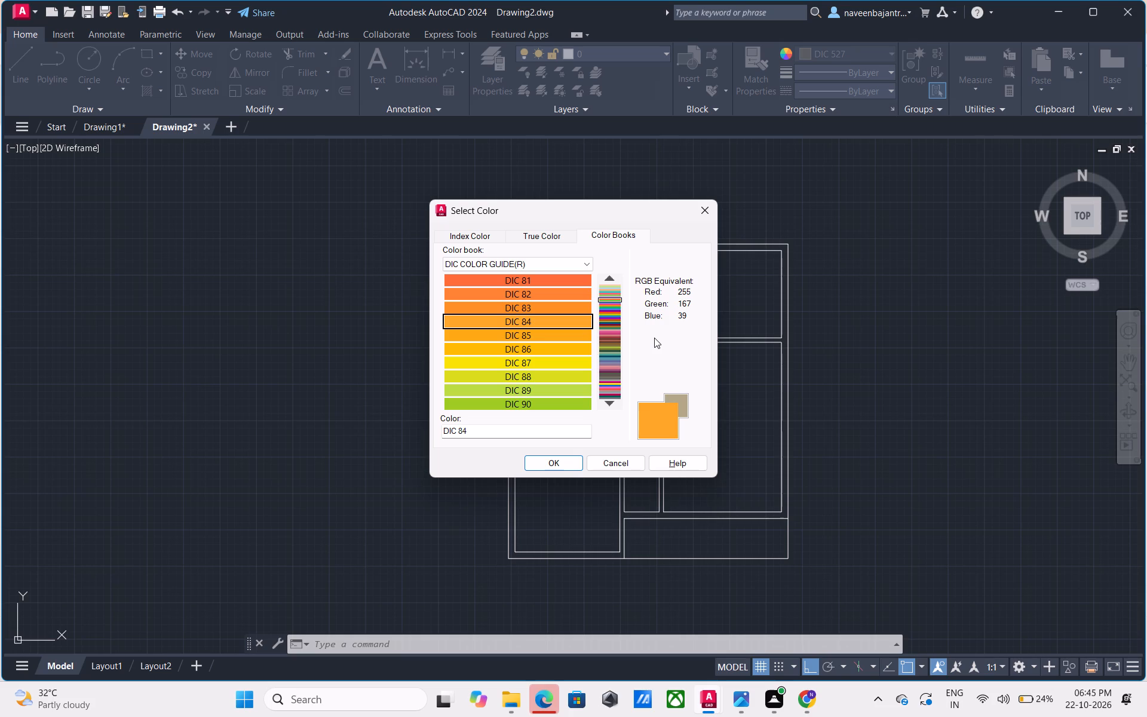
Examine the shades DIC 85 through DIC 118 in the DIC COLOR GUIDE(R) color book as candidates for the current object color.
key("Down")
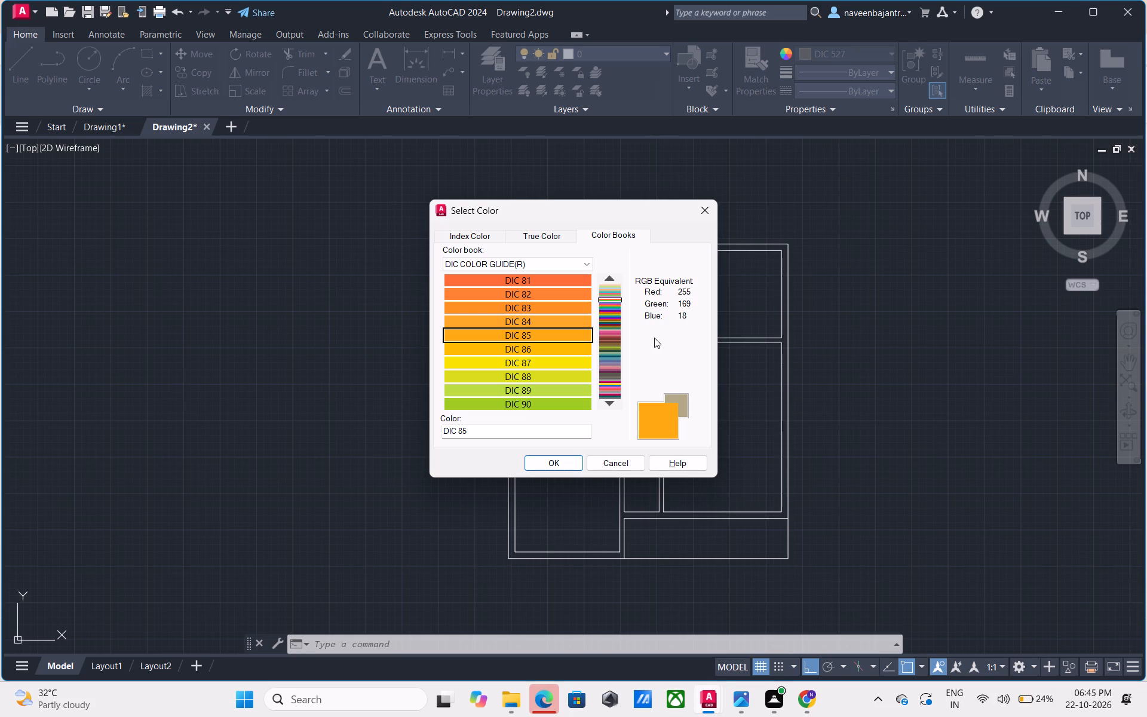
key("Down")
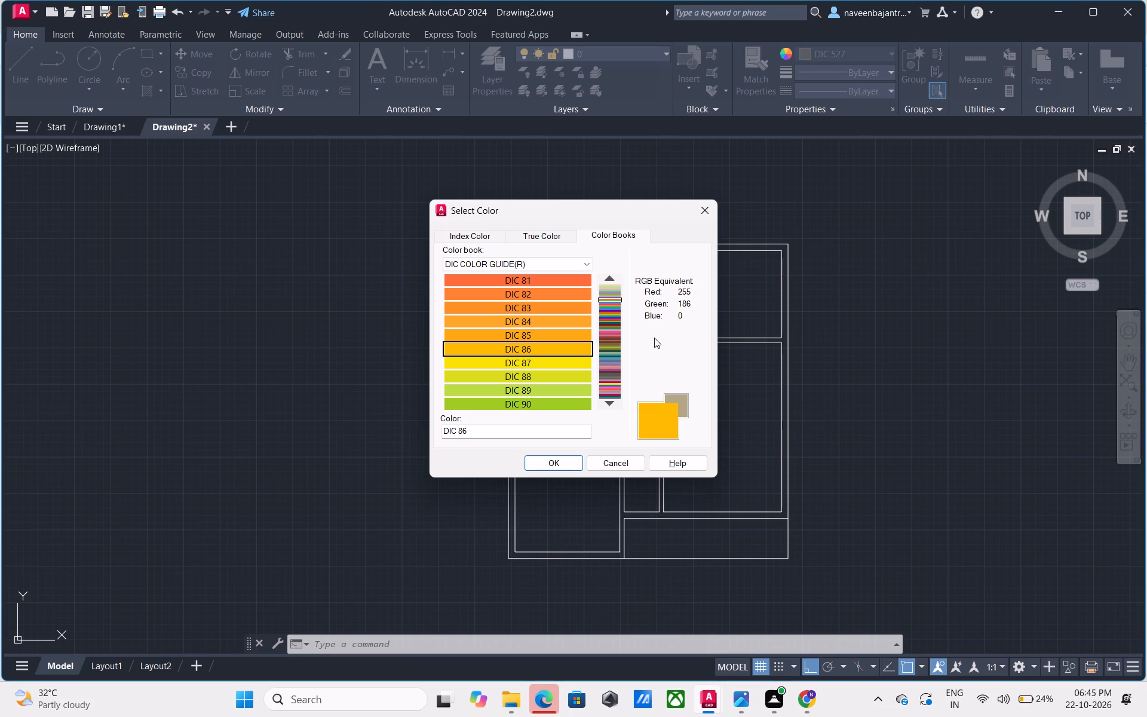
key("Down")
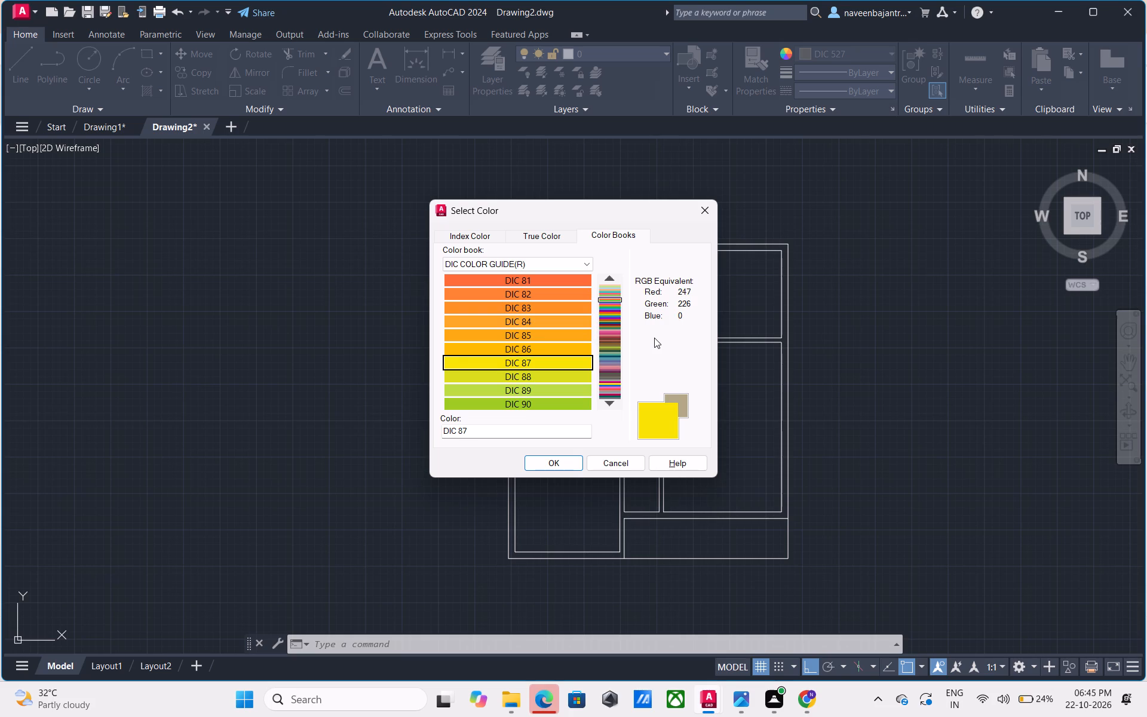
key("Down")
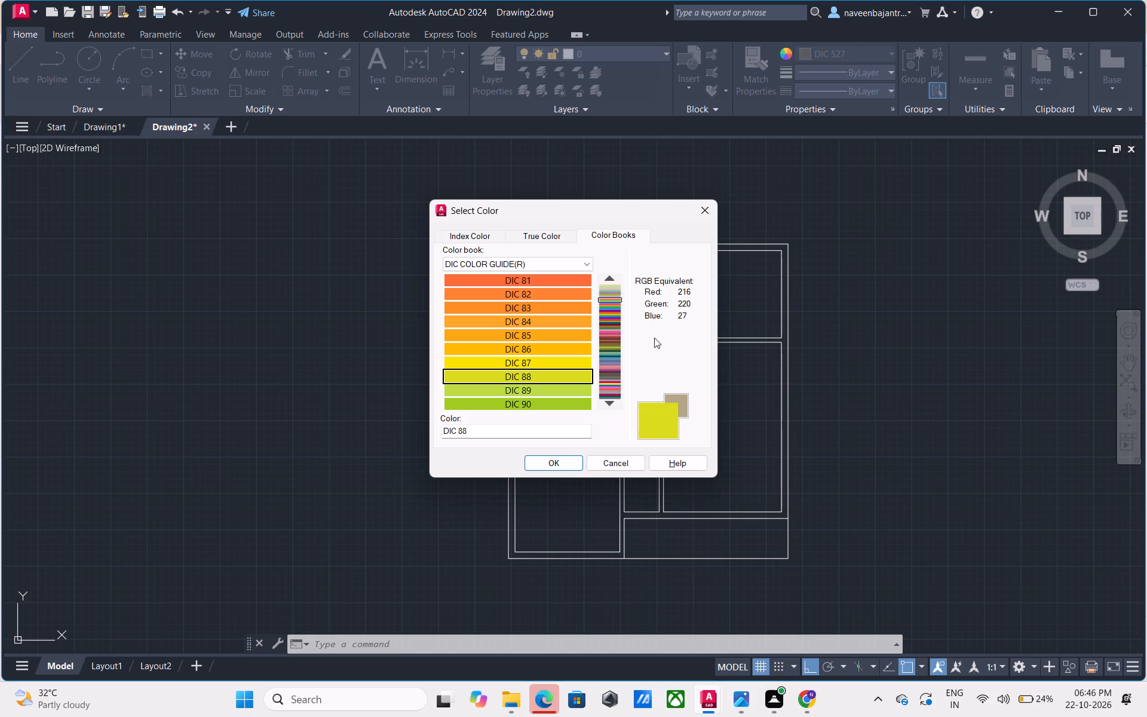
key("Down")
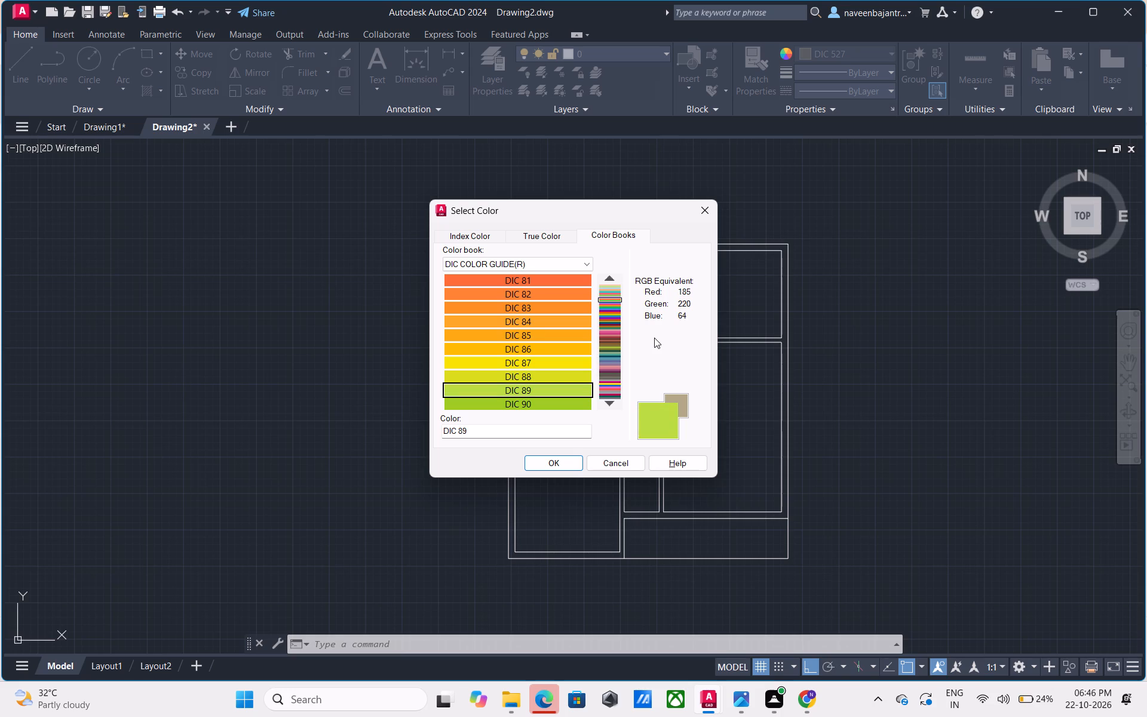
key("Down")
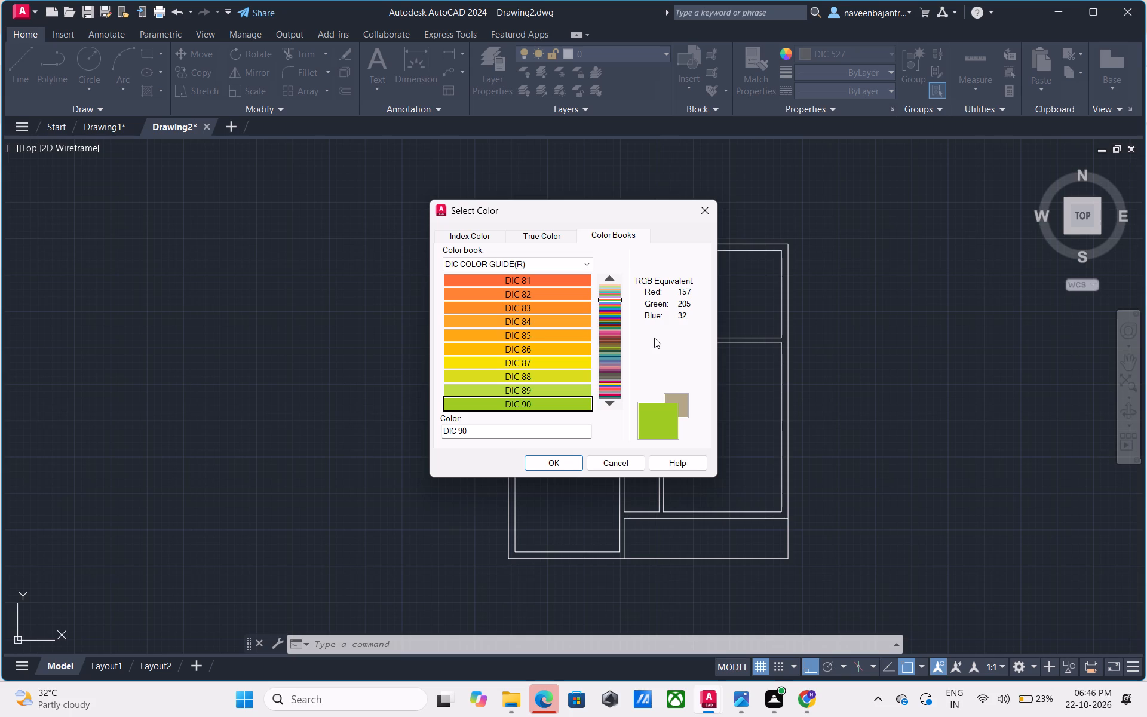
key("Down")
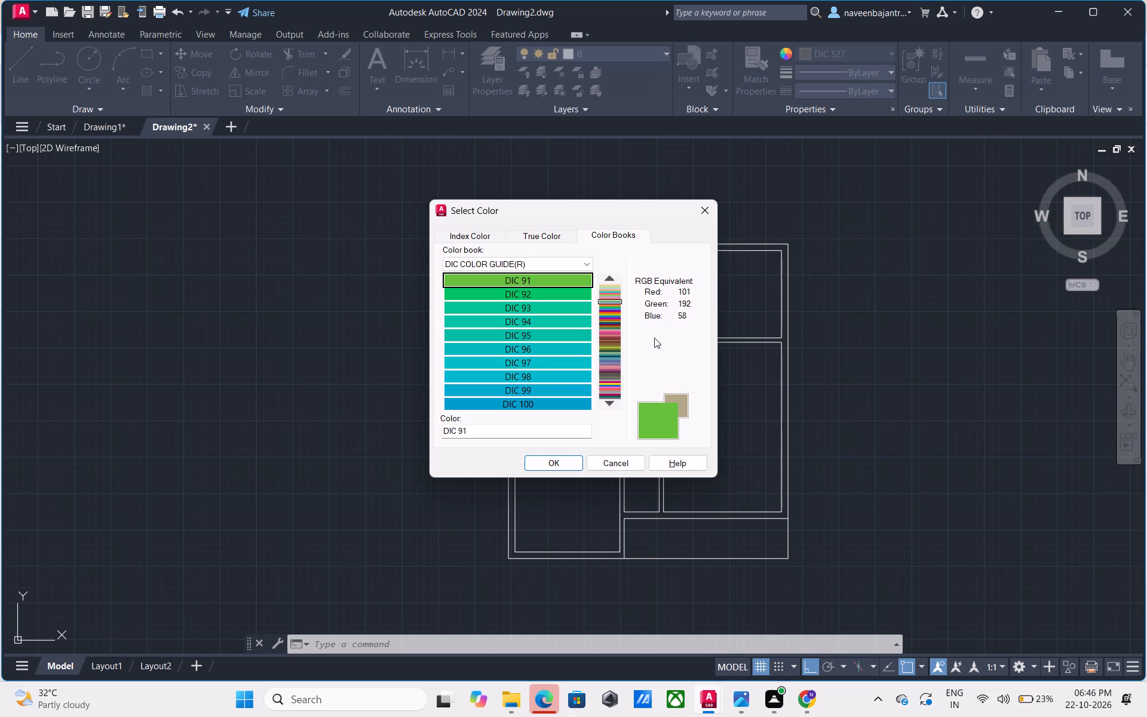
key("Down")
key("Down")
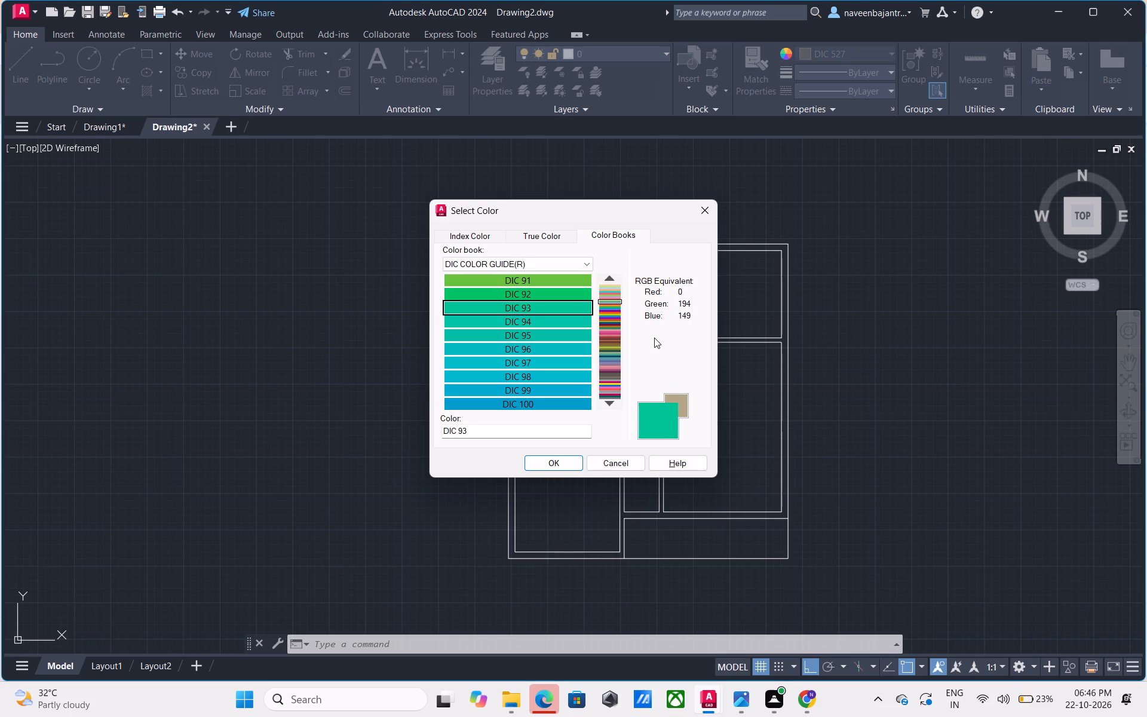
key("Down")
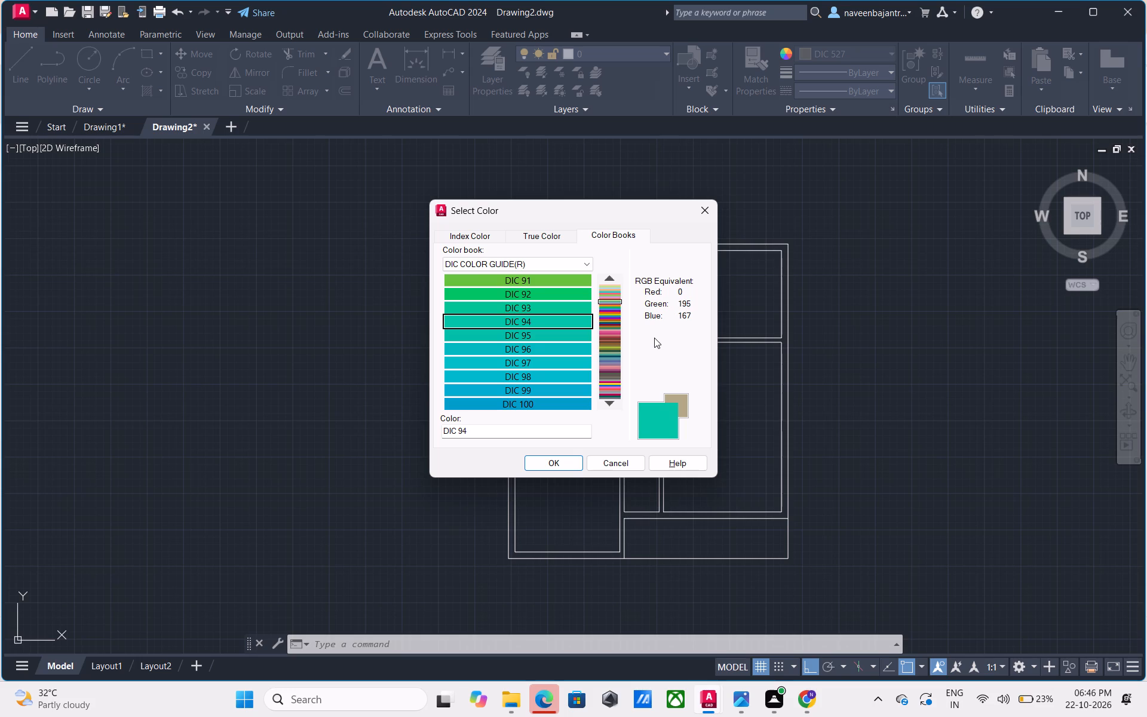
key("Down")
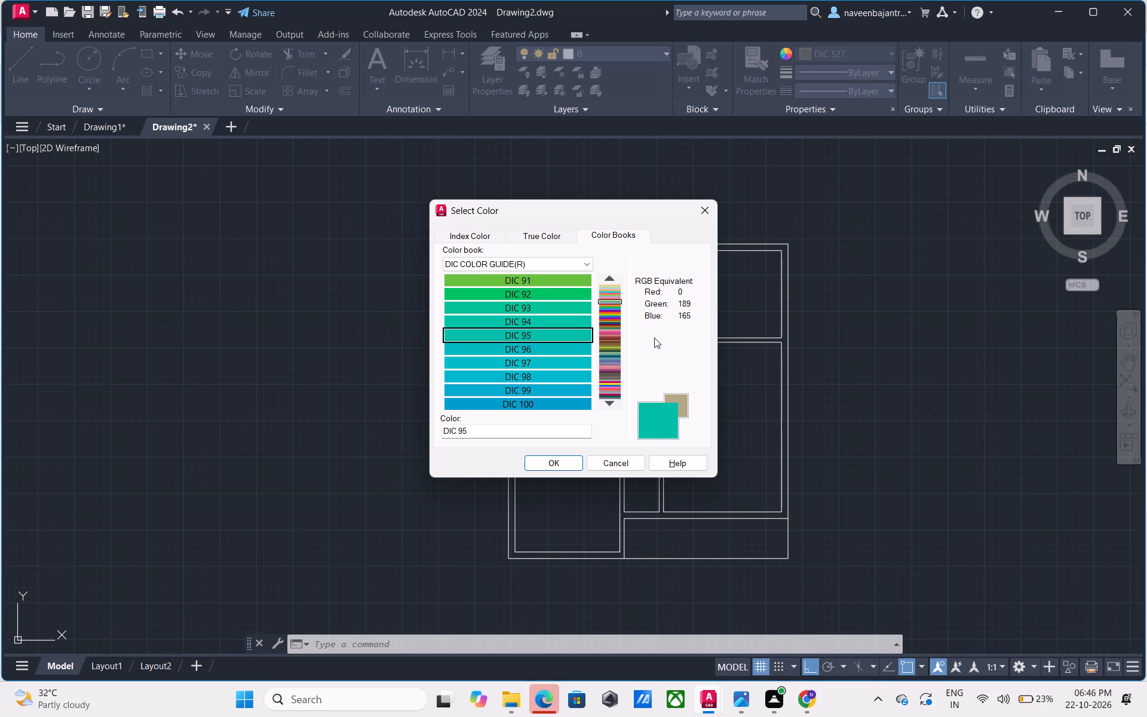
key("Down")
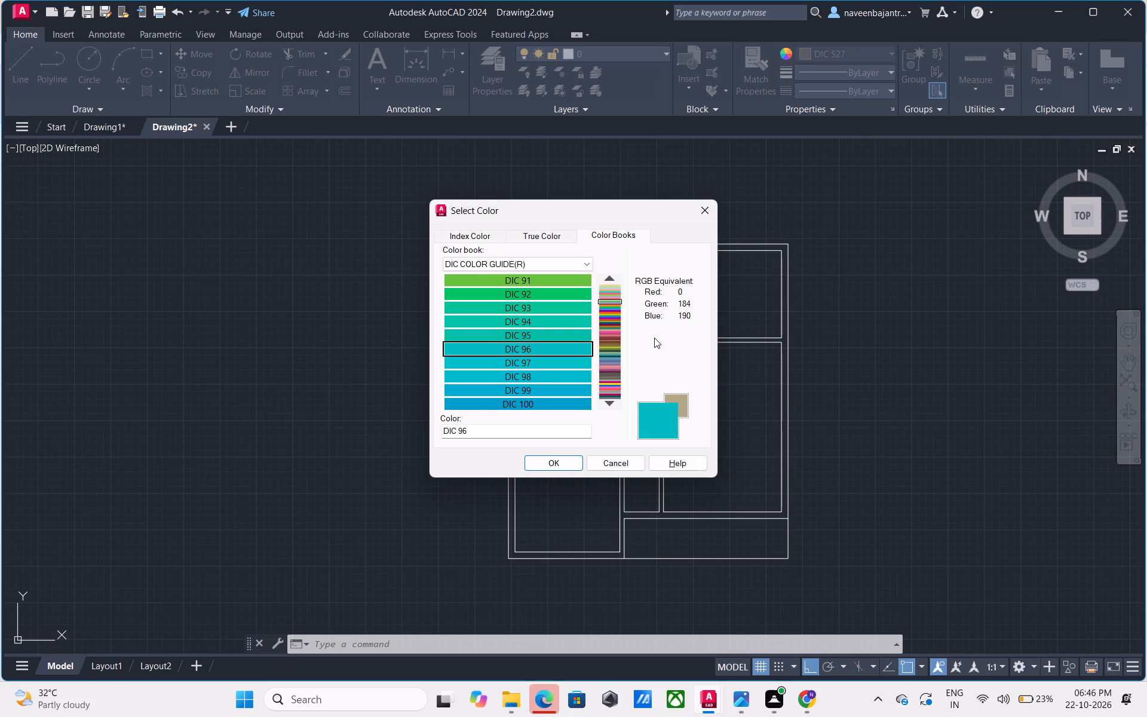
key("Down")
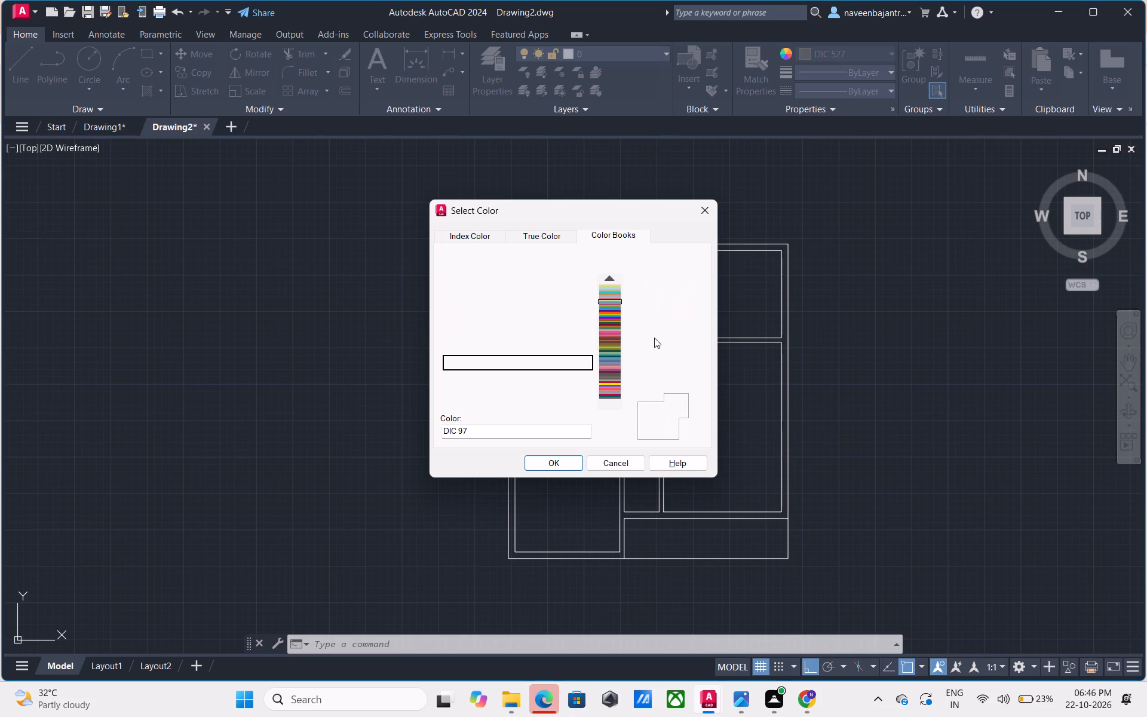
key("Down")
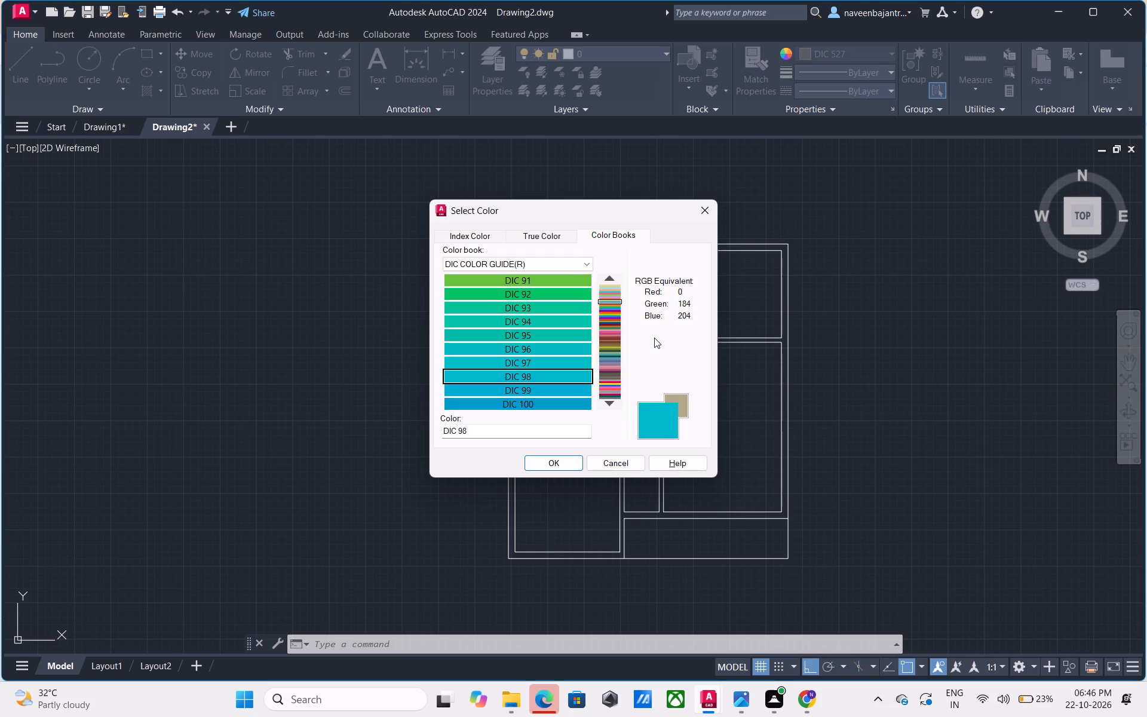
key("Down")
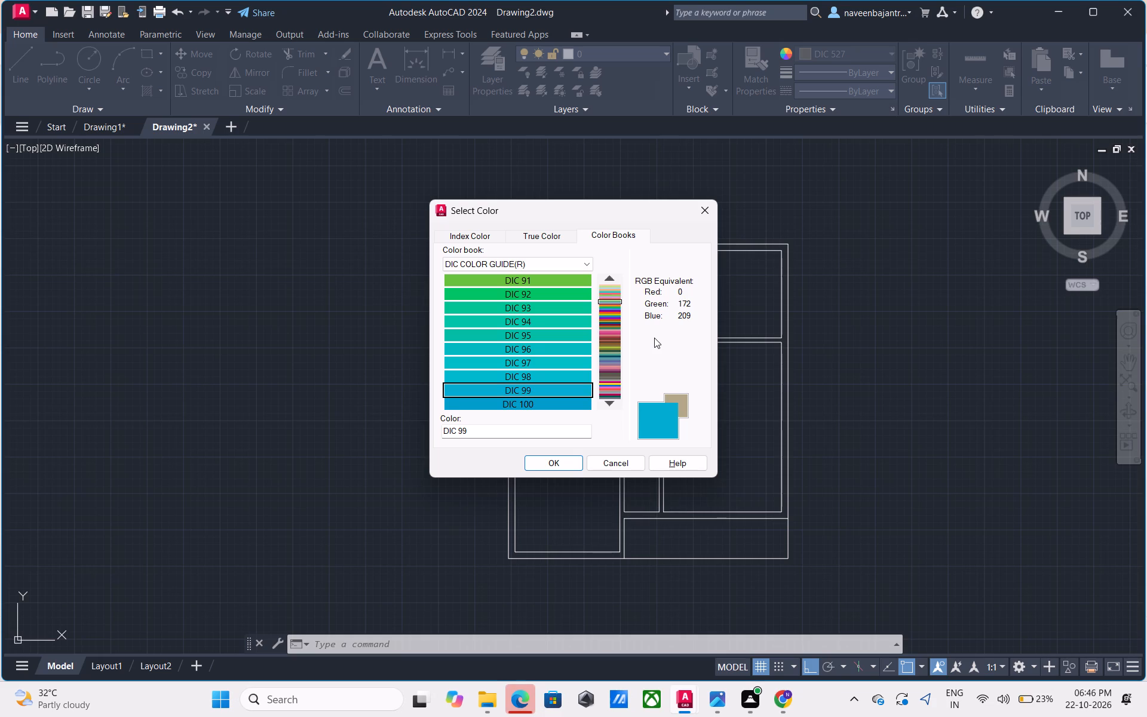
key("Down")
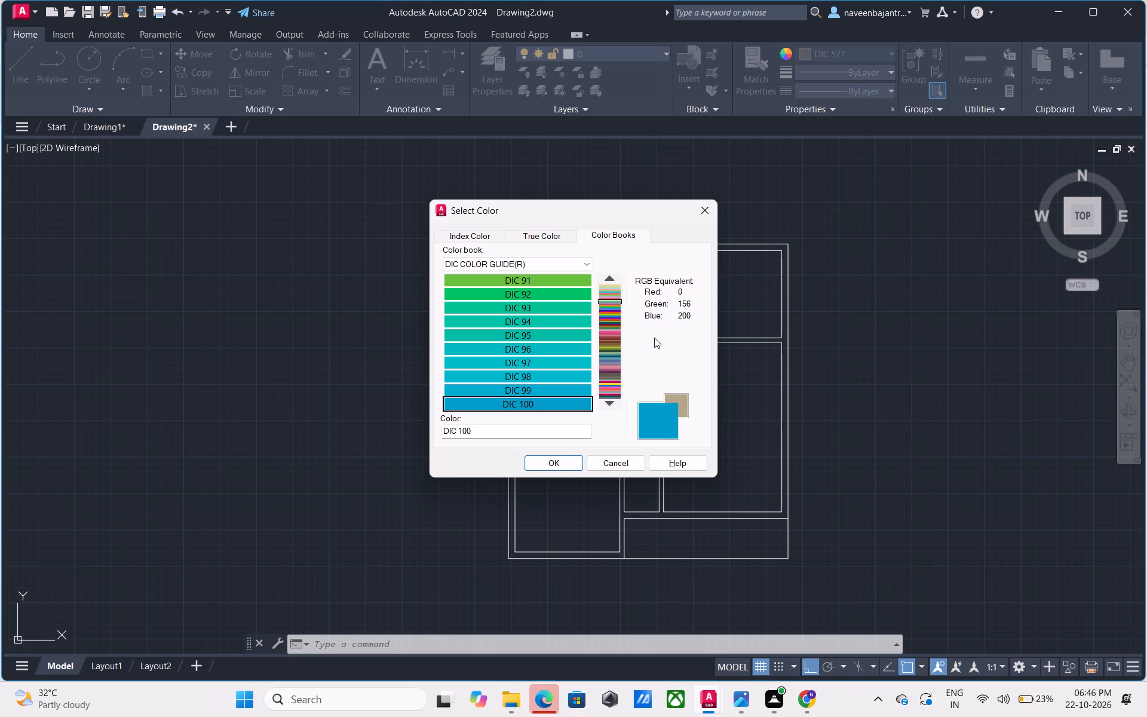
key("Down")
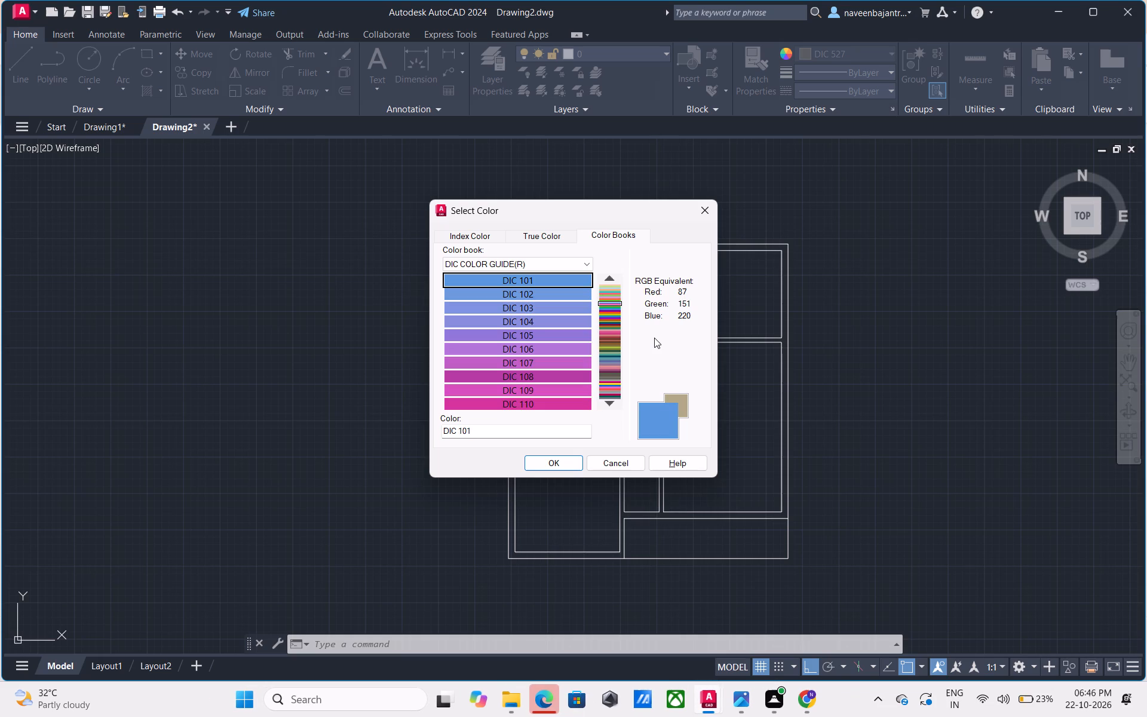
key("Down")
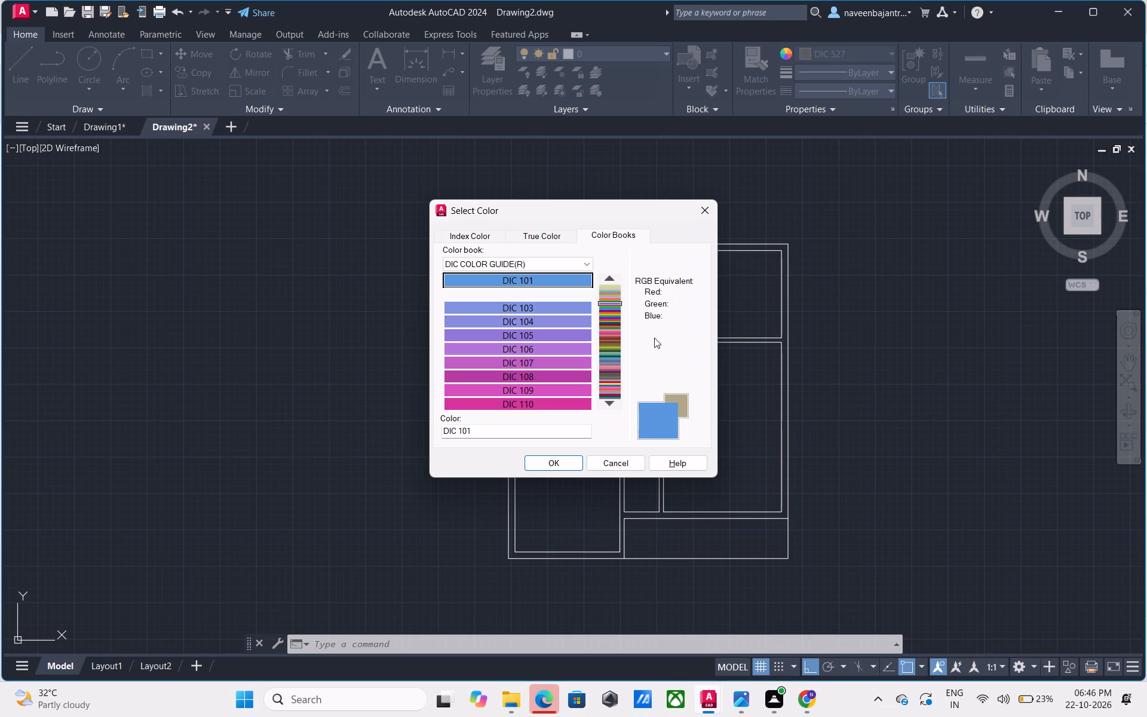
key("Down")
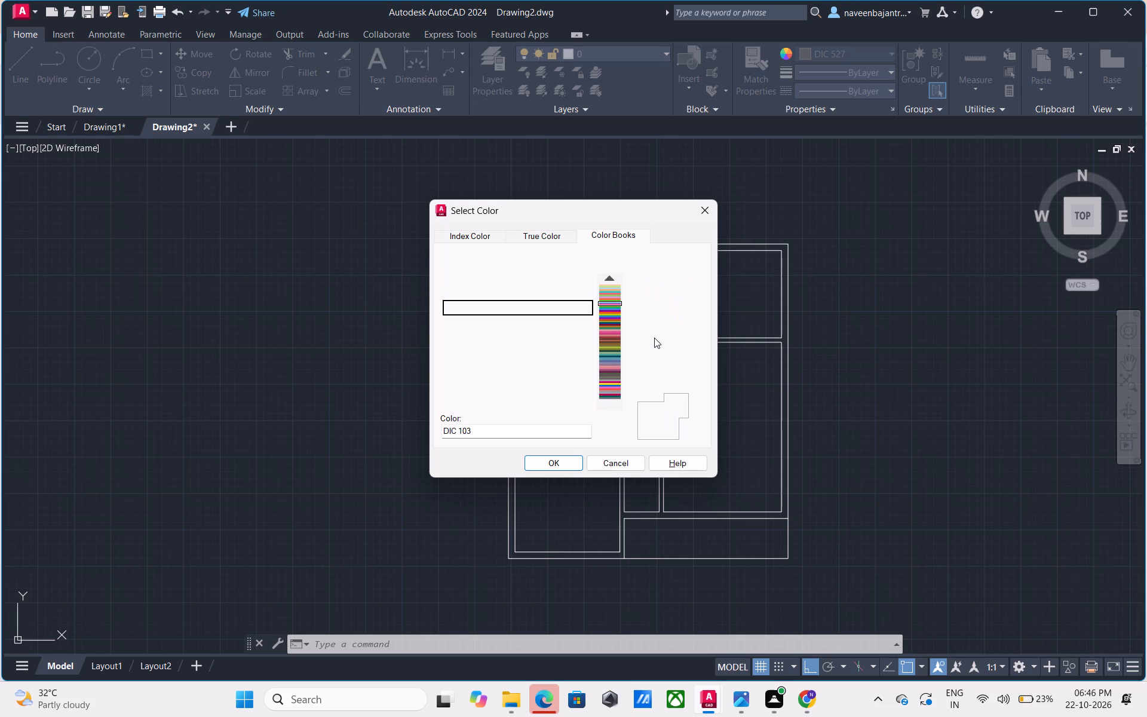
key("Down")
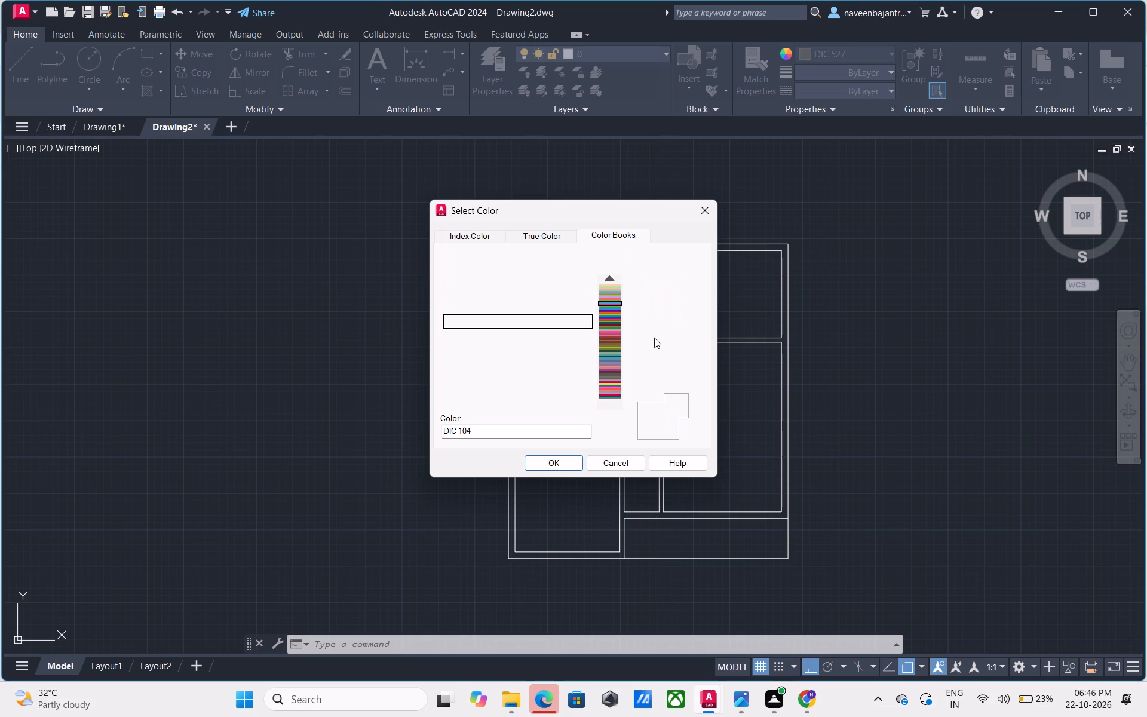
key("Down")
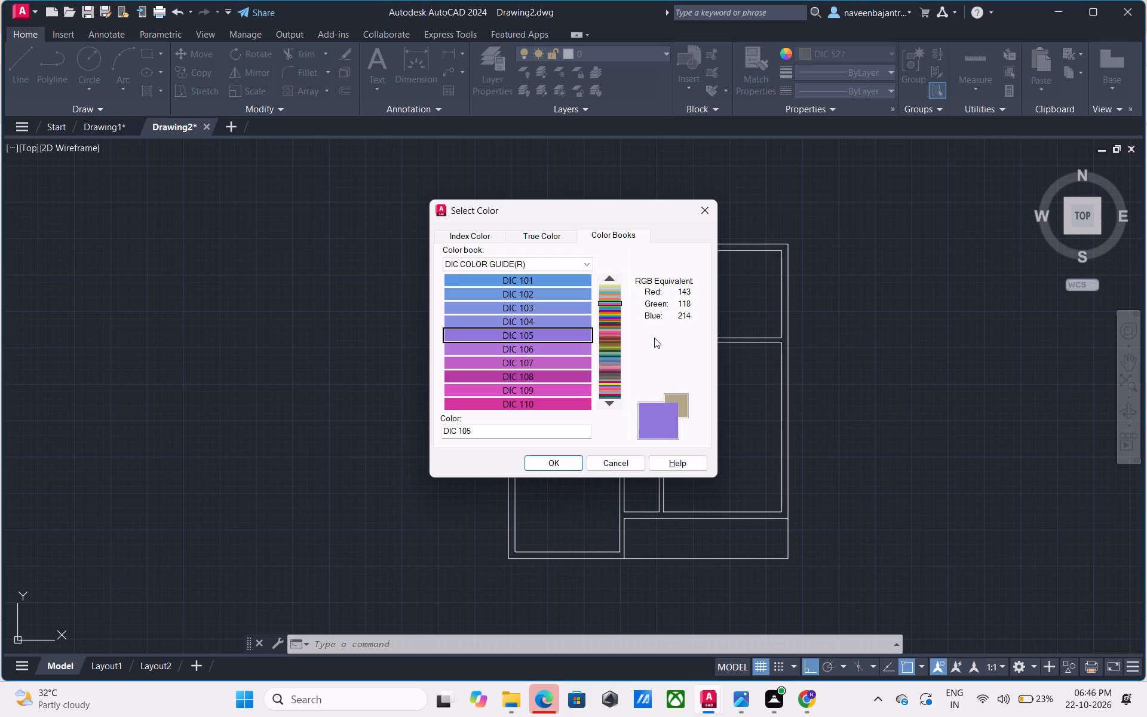
key("Down")
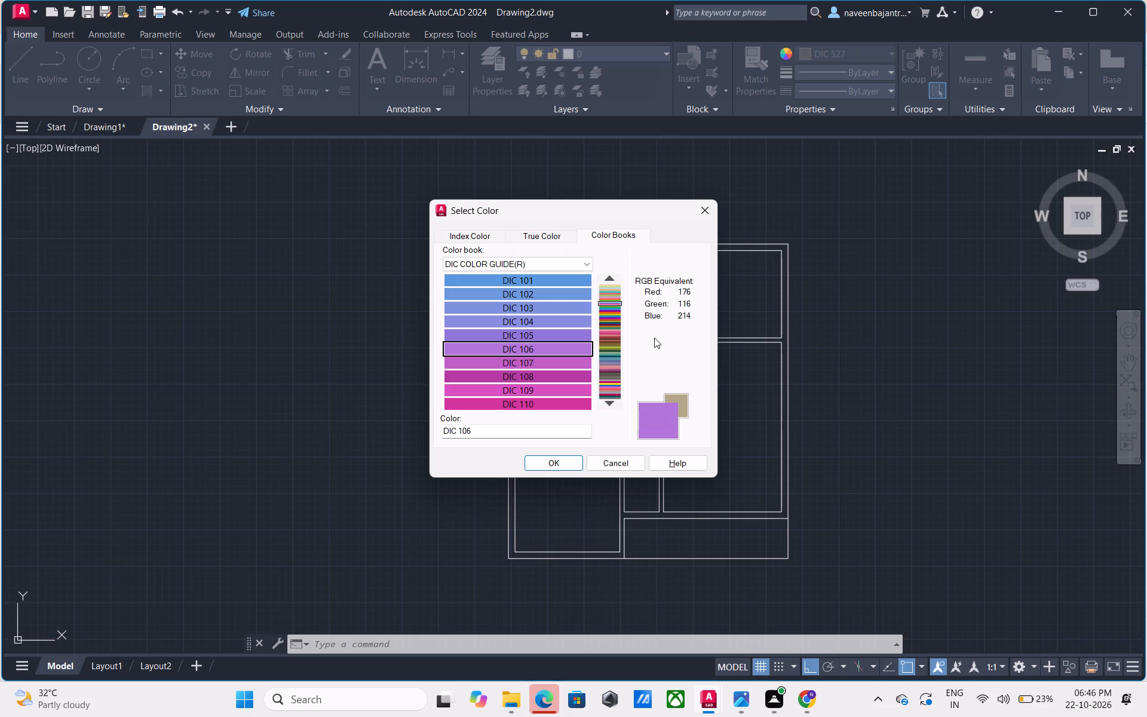
key("Down")
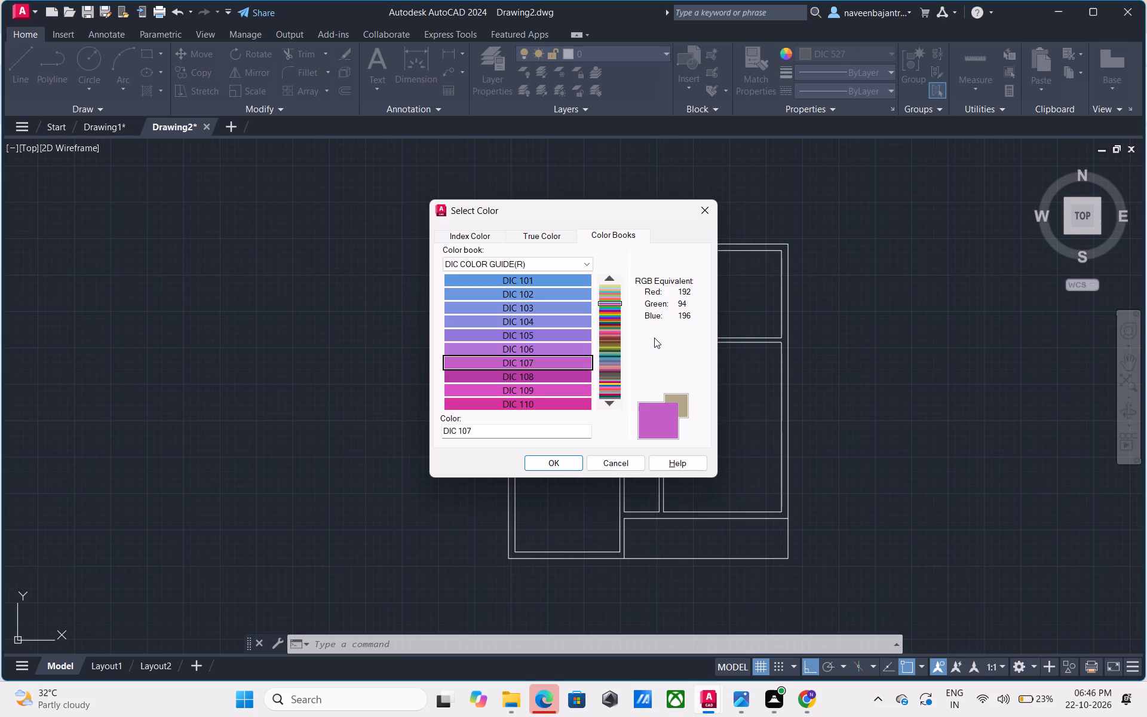
key("Down")
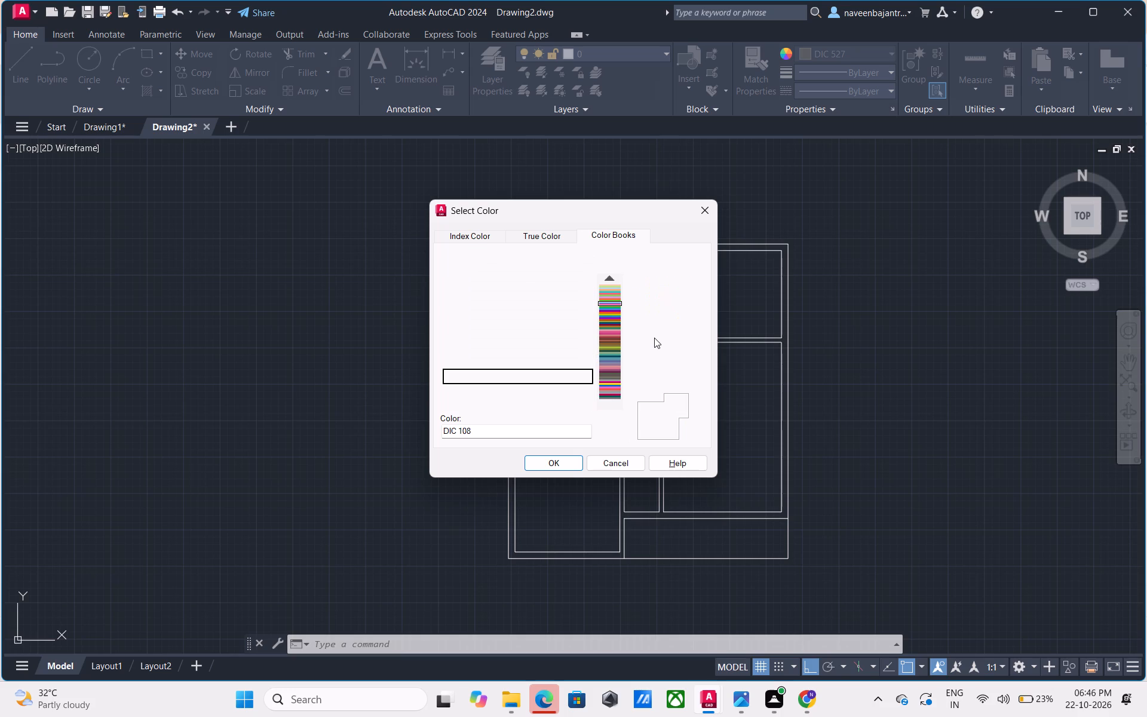
key("Down")
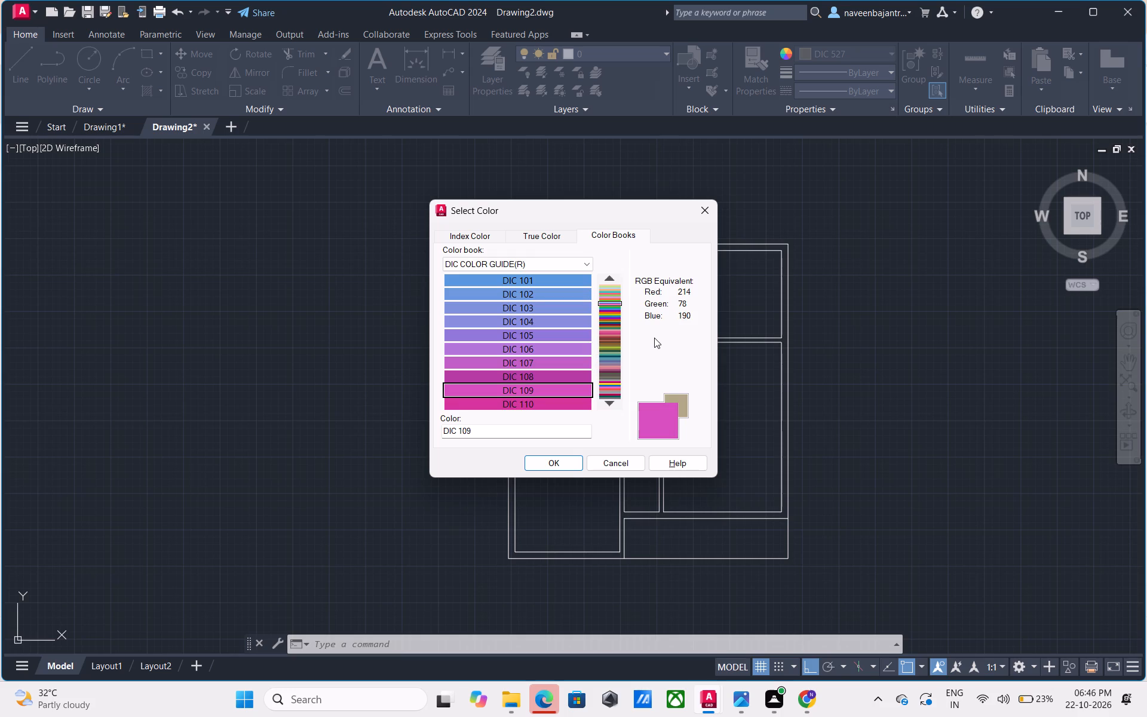
key("Down")
key("Down")
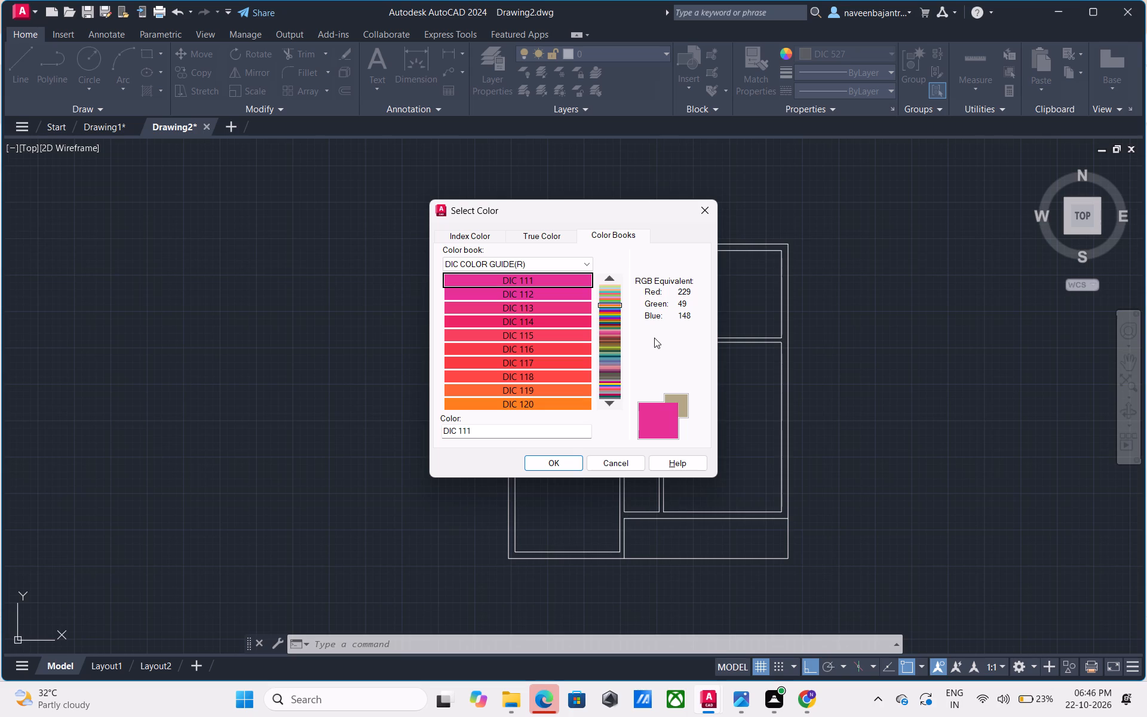
key("Down")
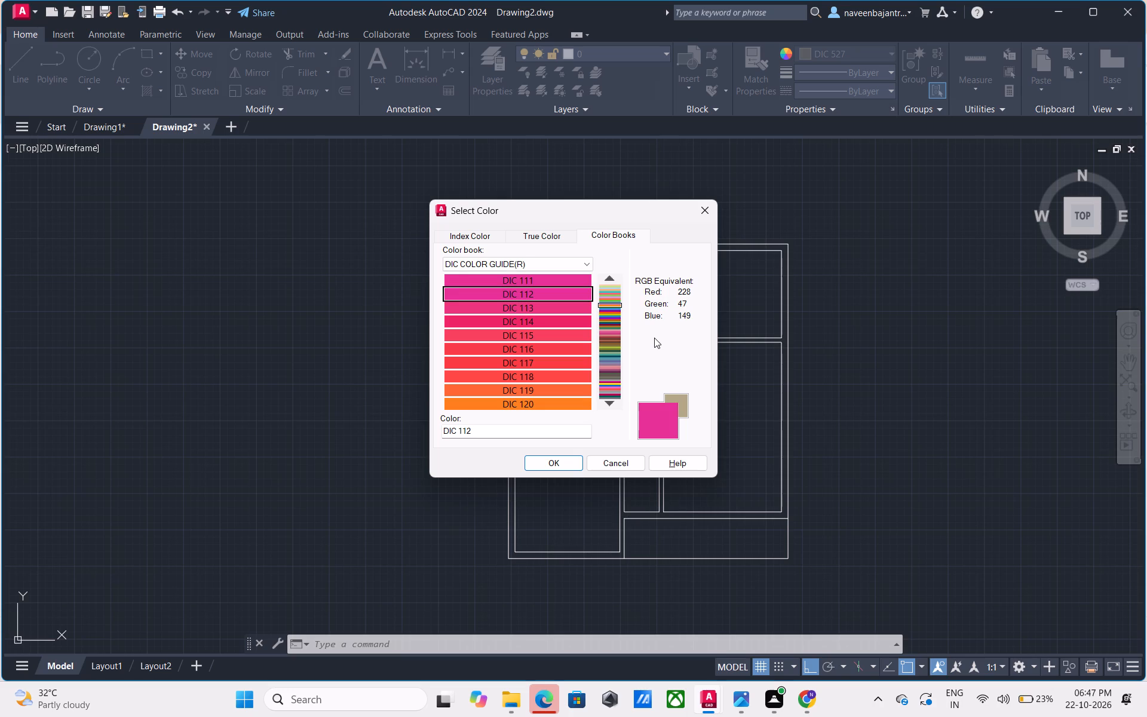
key("Down")
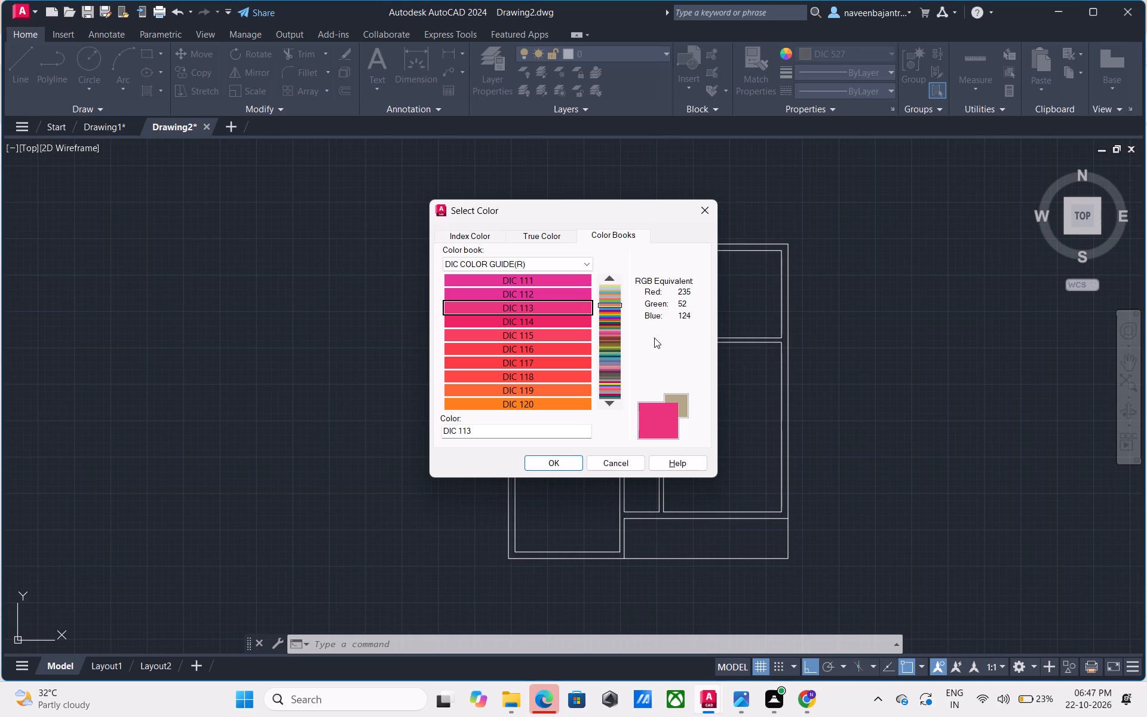
key("Down")
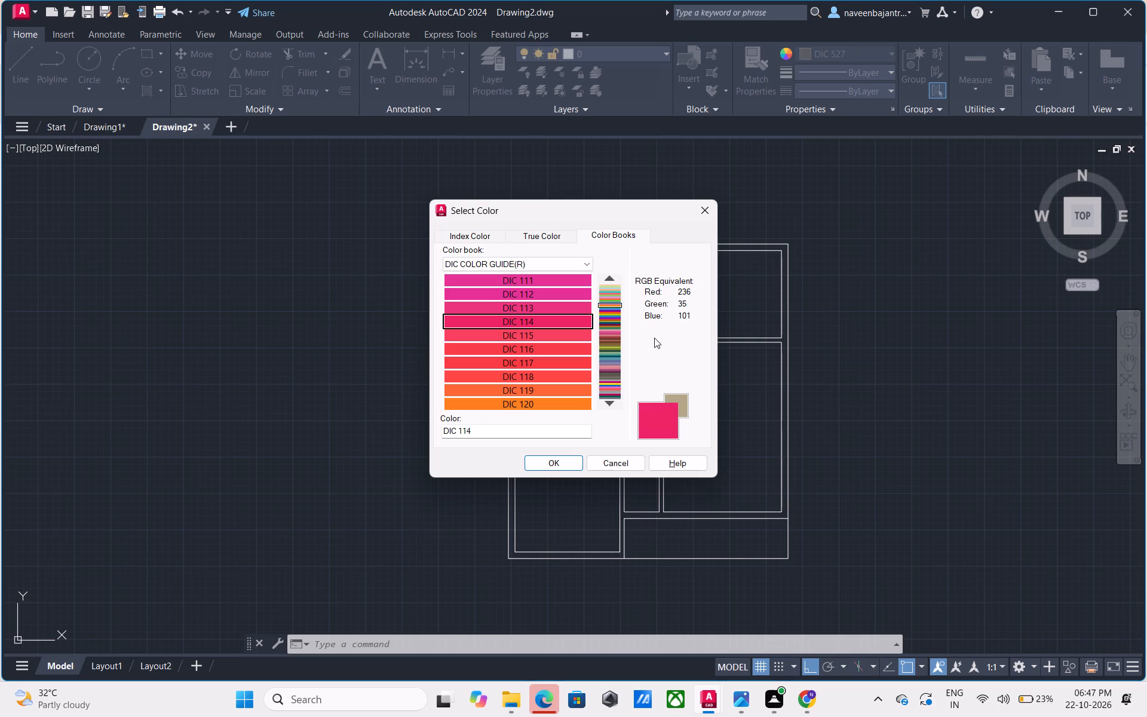
key("Down")
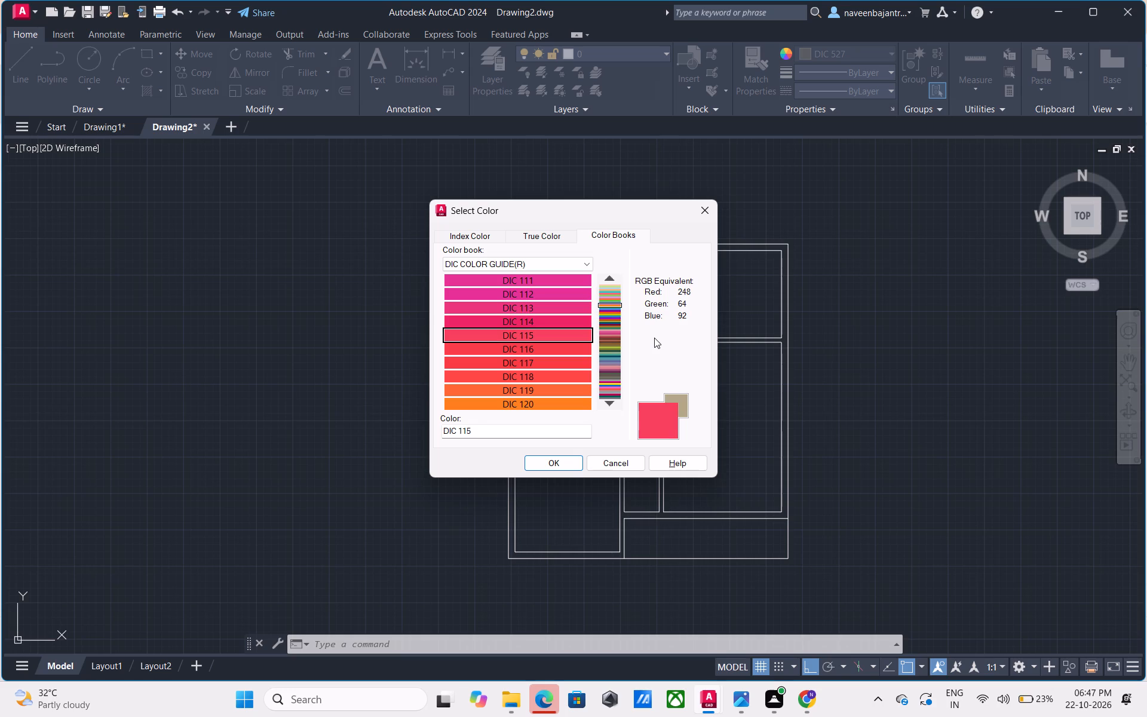
key("Down")
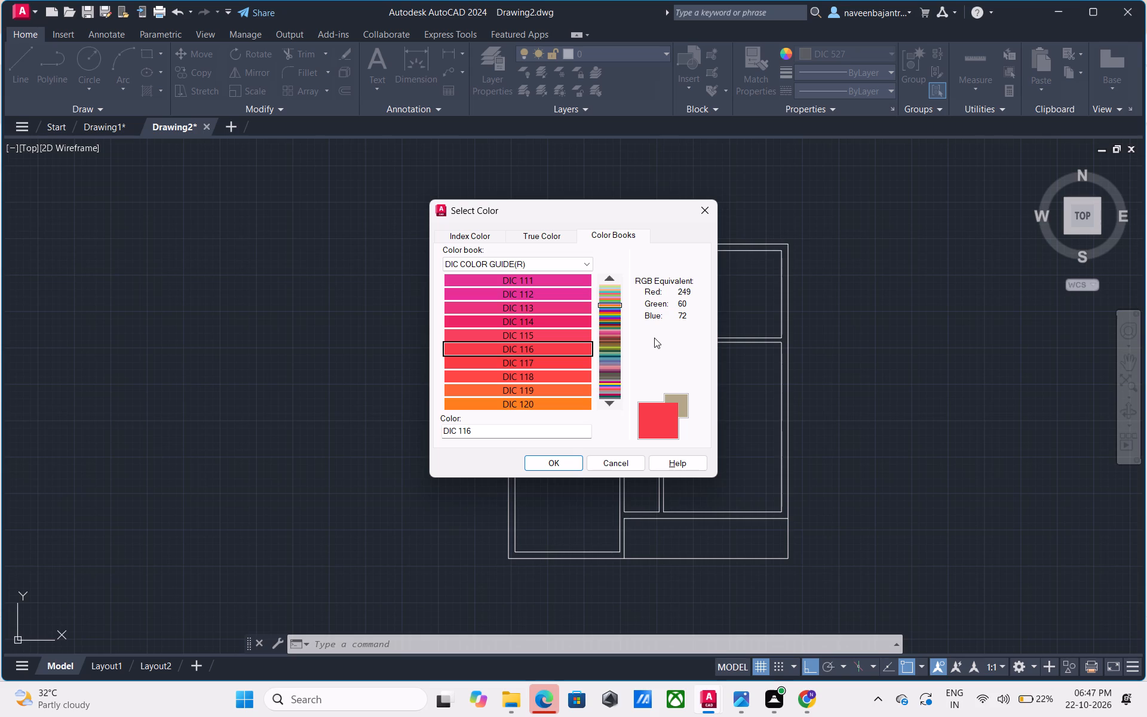
key("Down")
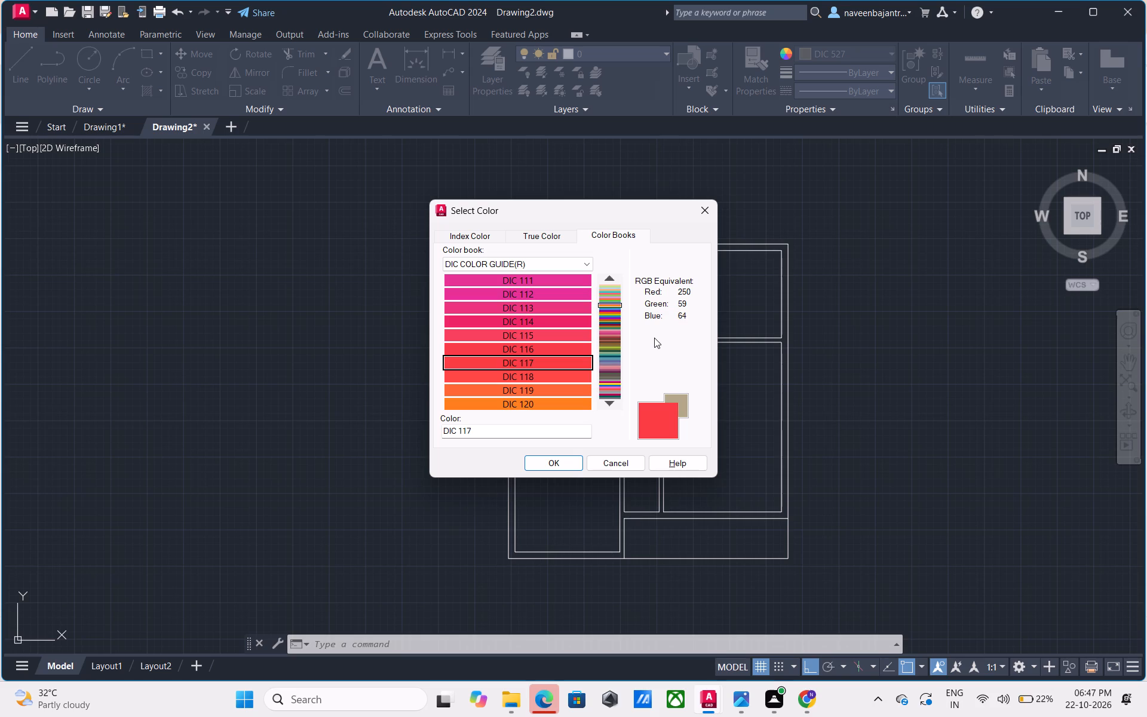
key("Down")
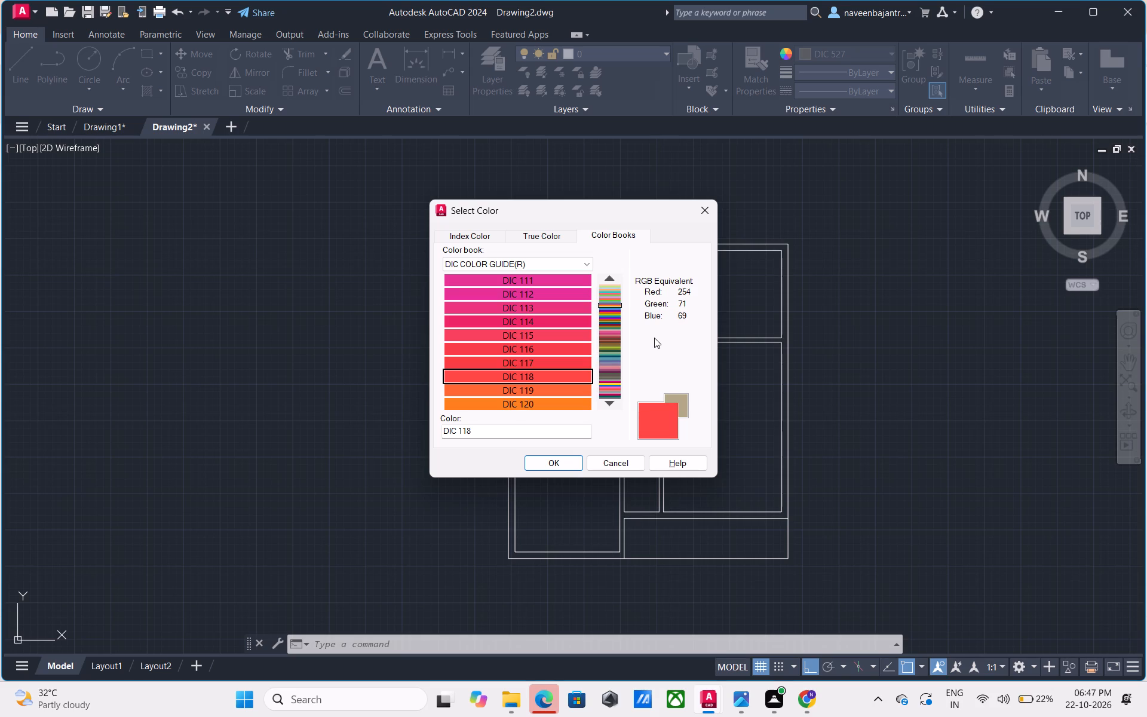
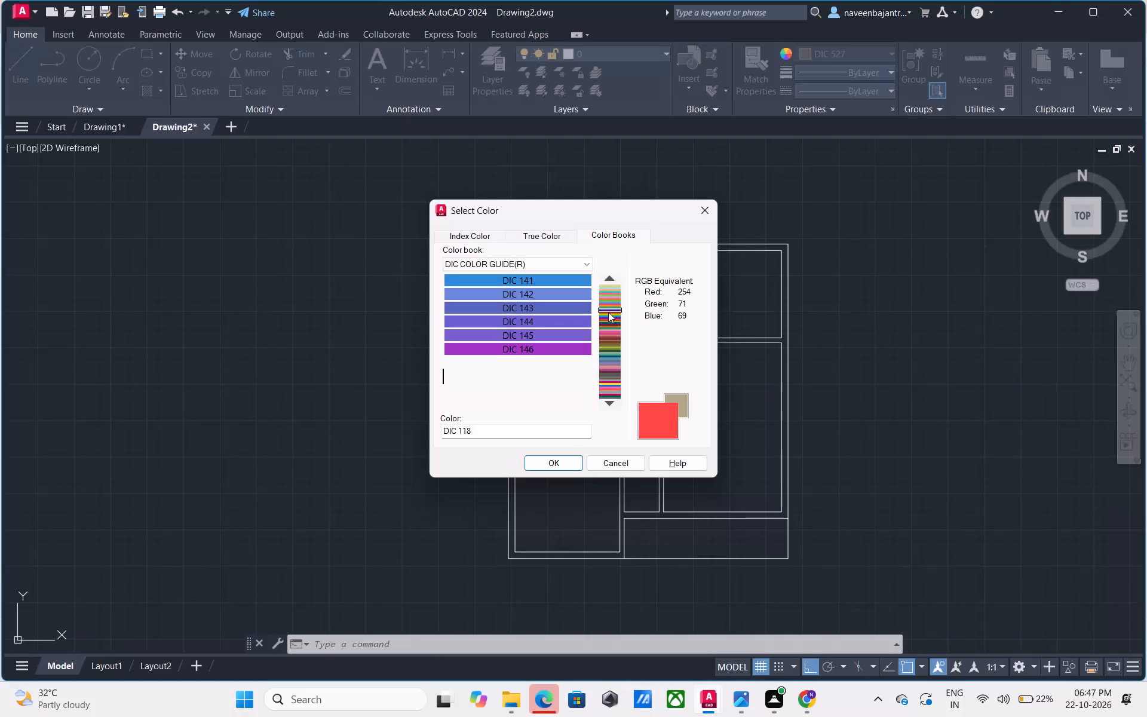
Examine the purple to red shades DIC 150B through DIC 159 in the DIC COLOR GUIDE(R) color book as color candidates.
left_click(608, 312)
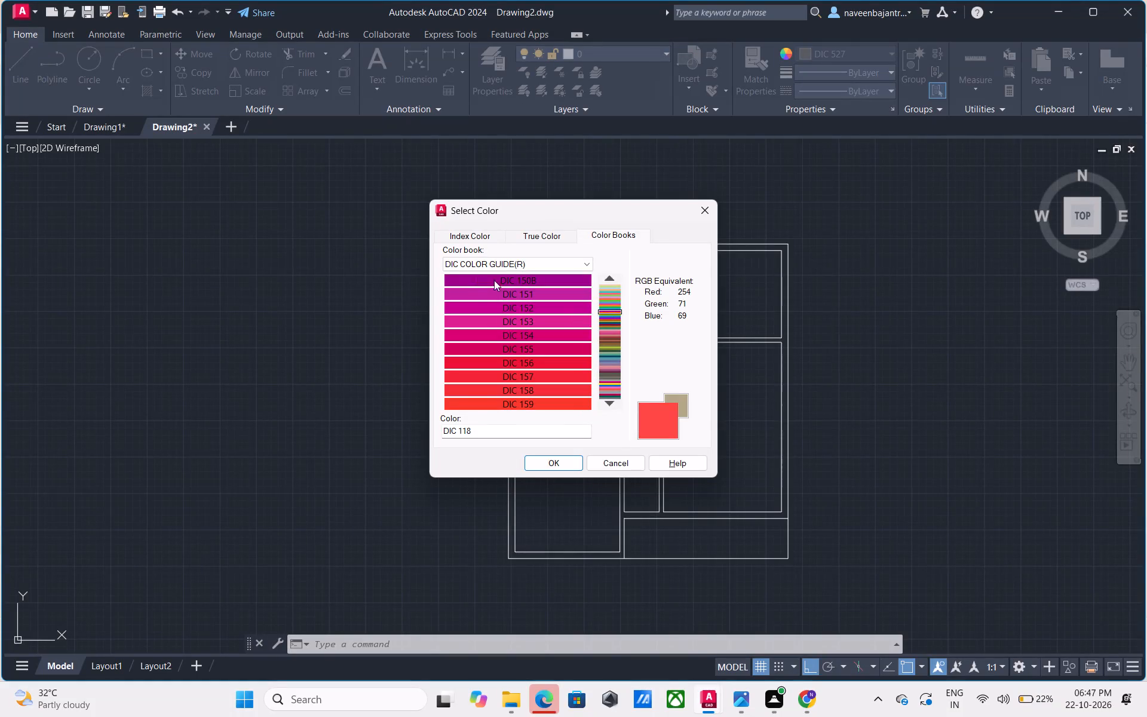
left_click(495, 281)
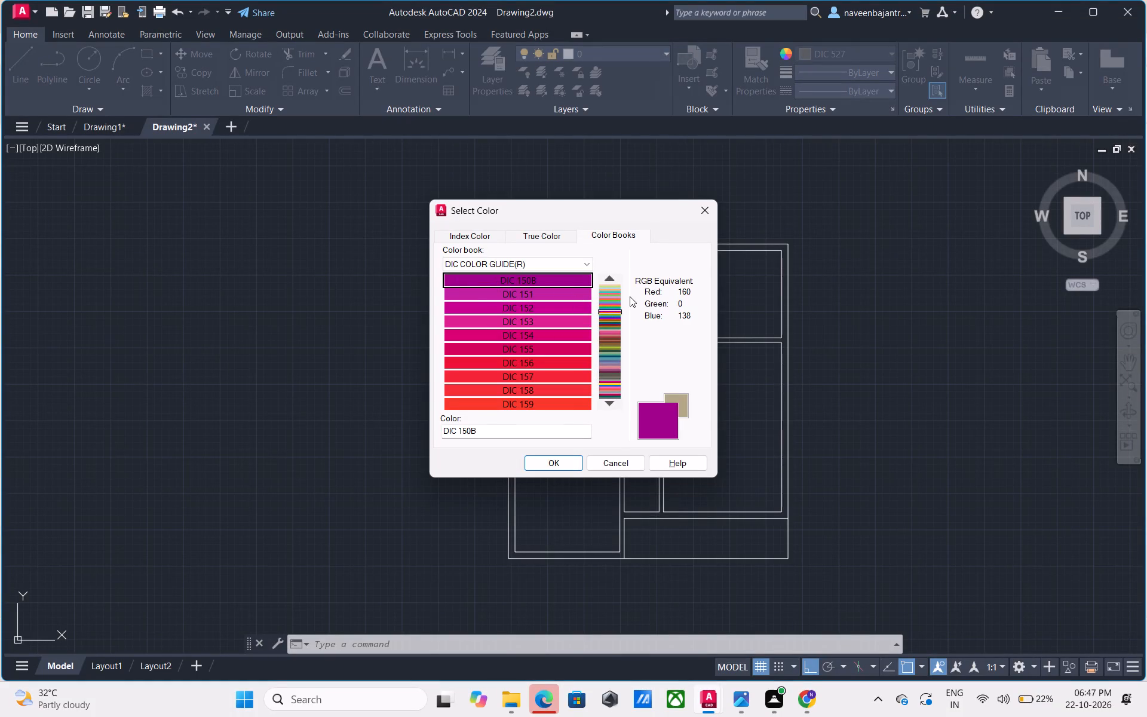
key("Down")
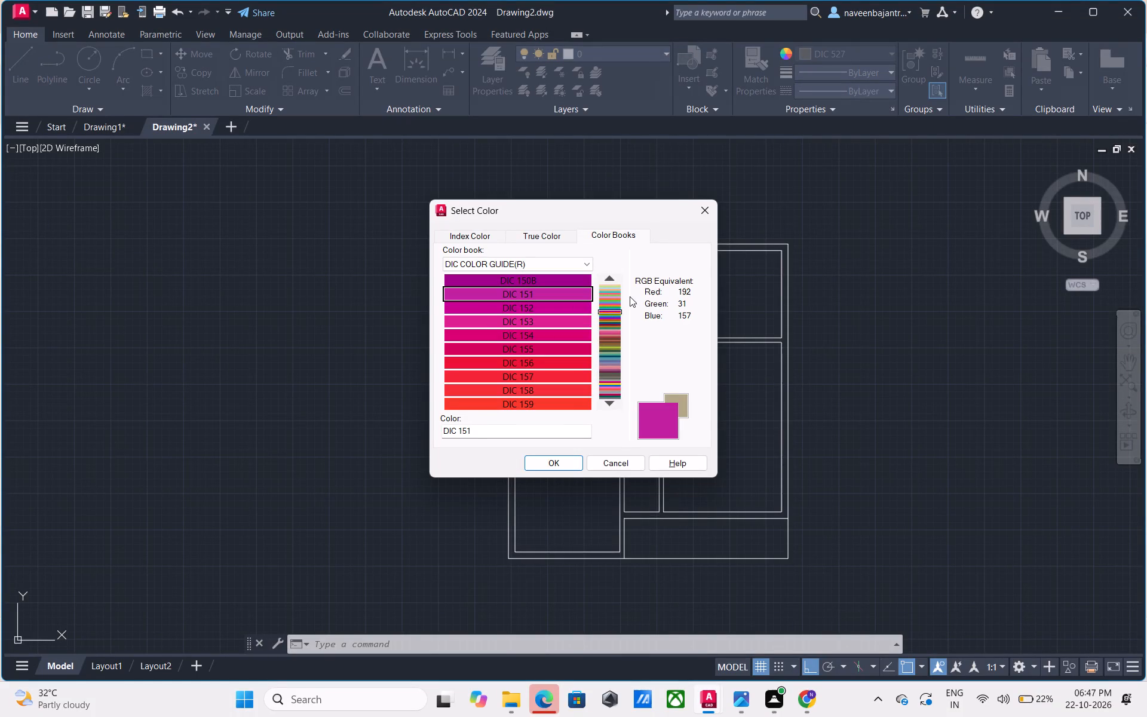
key("Down")
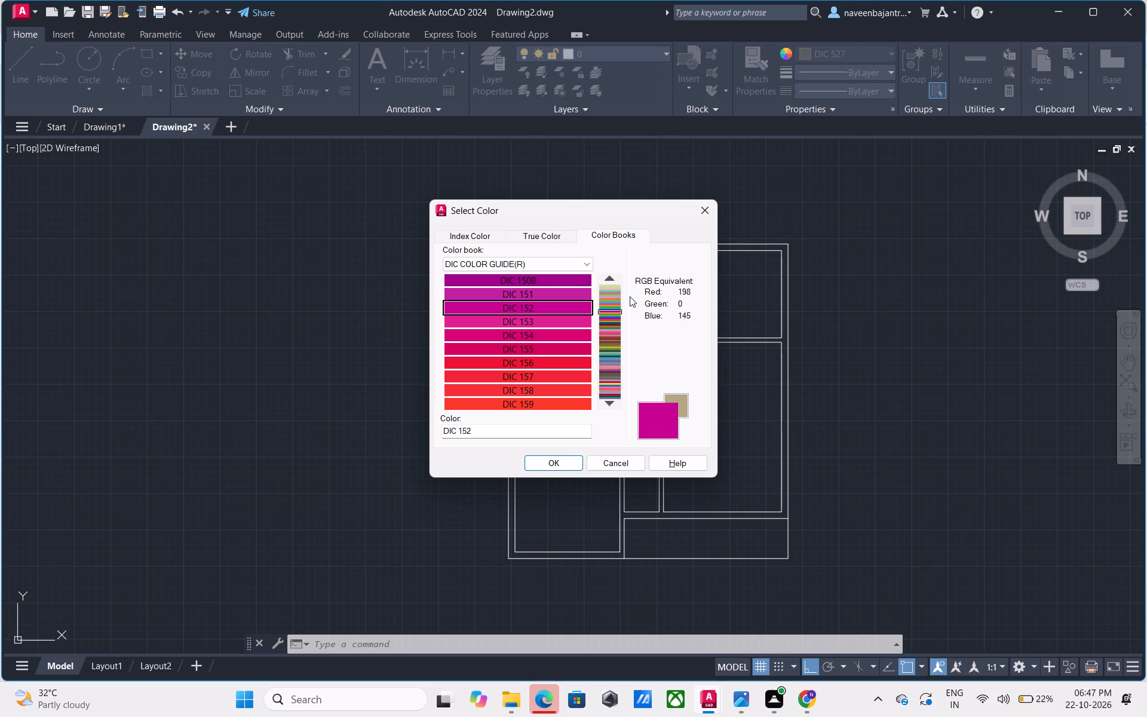
key("Down")
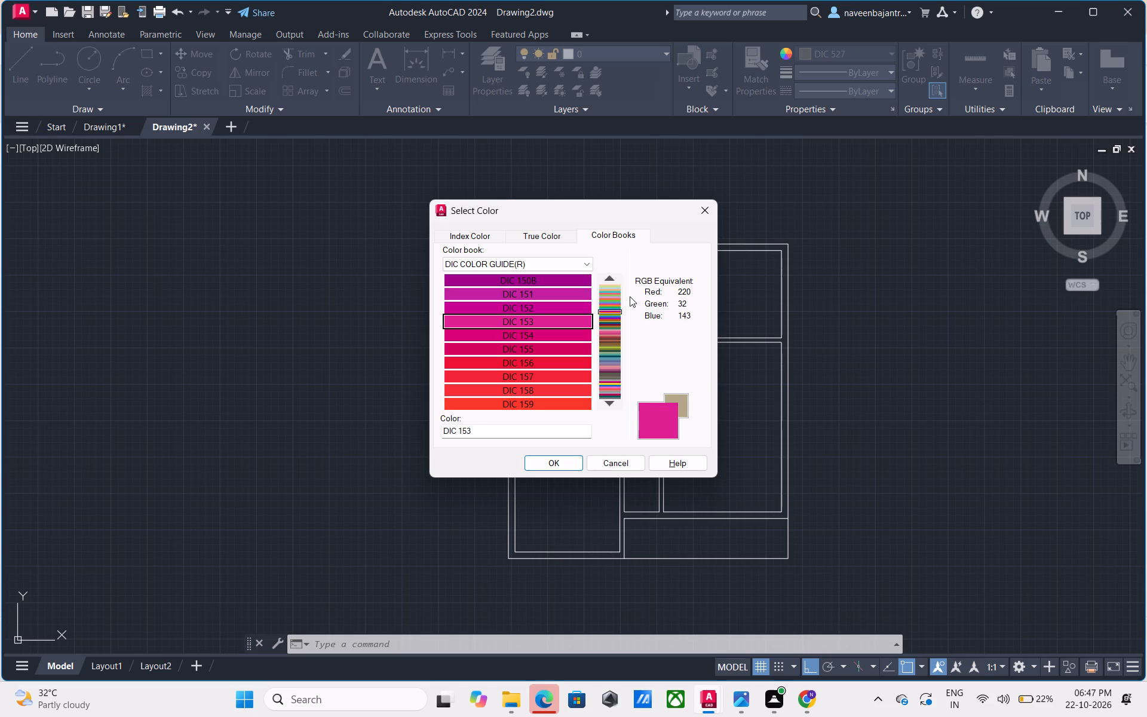
key("Down")
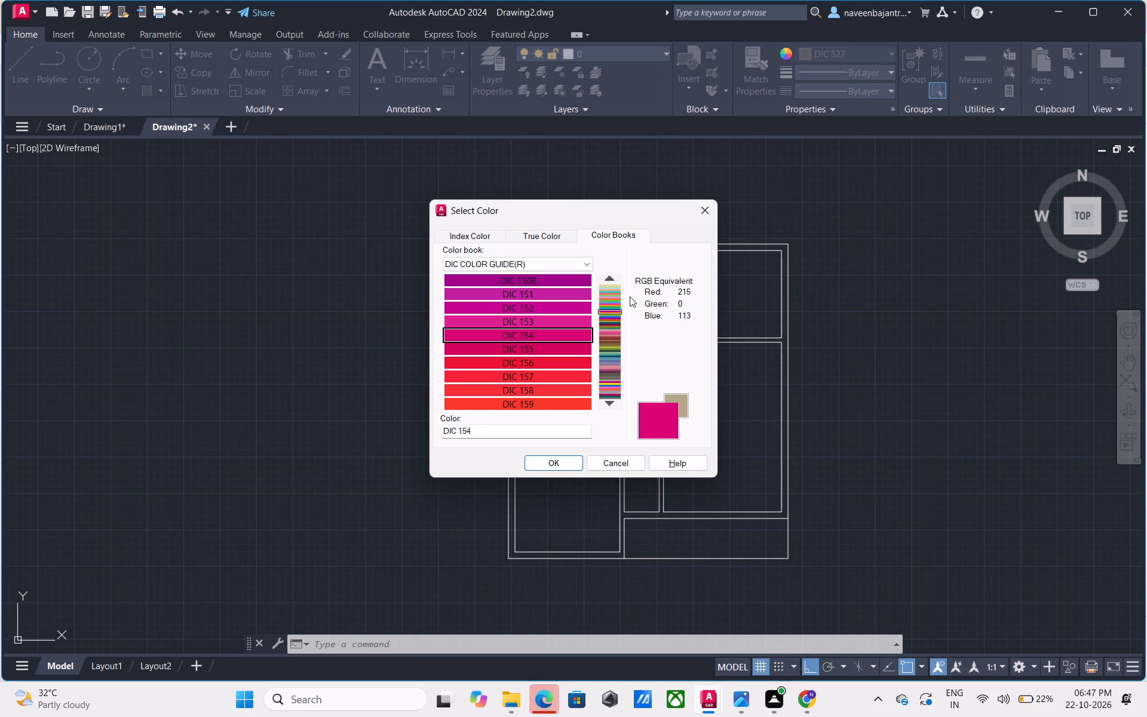
key("Down")
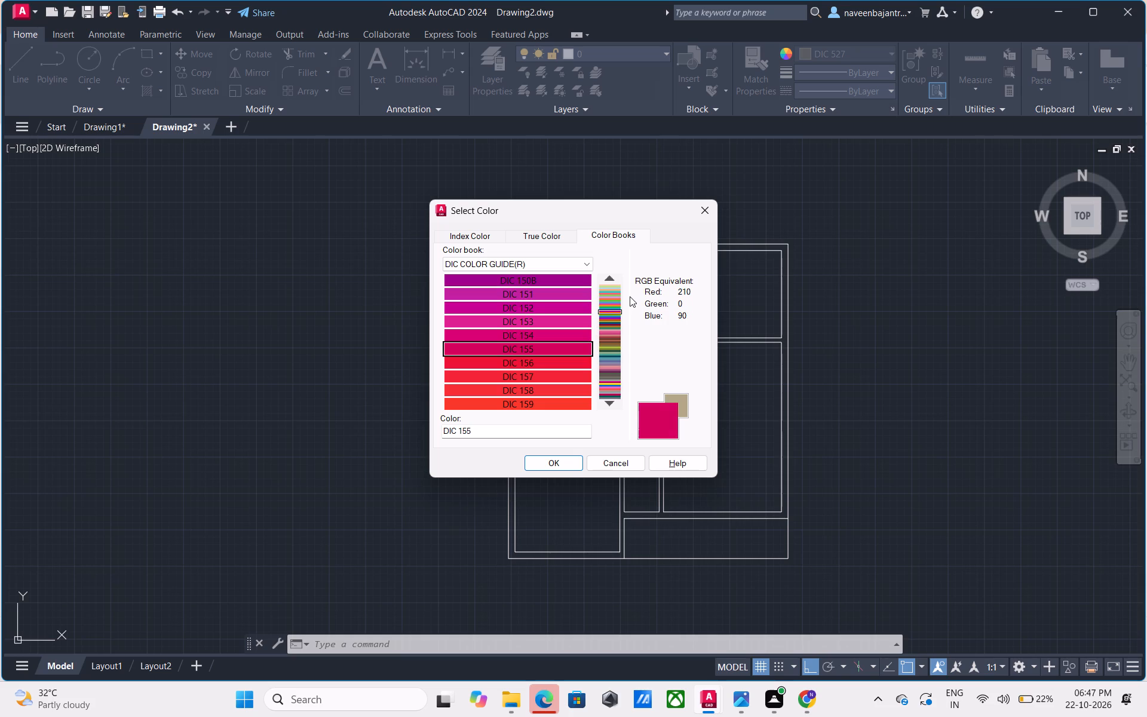
key("Down")
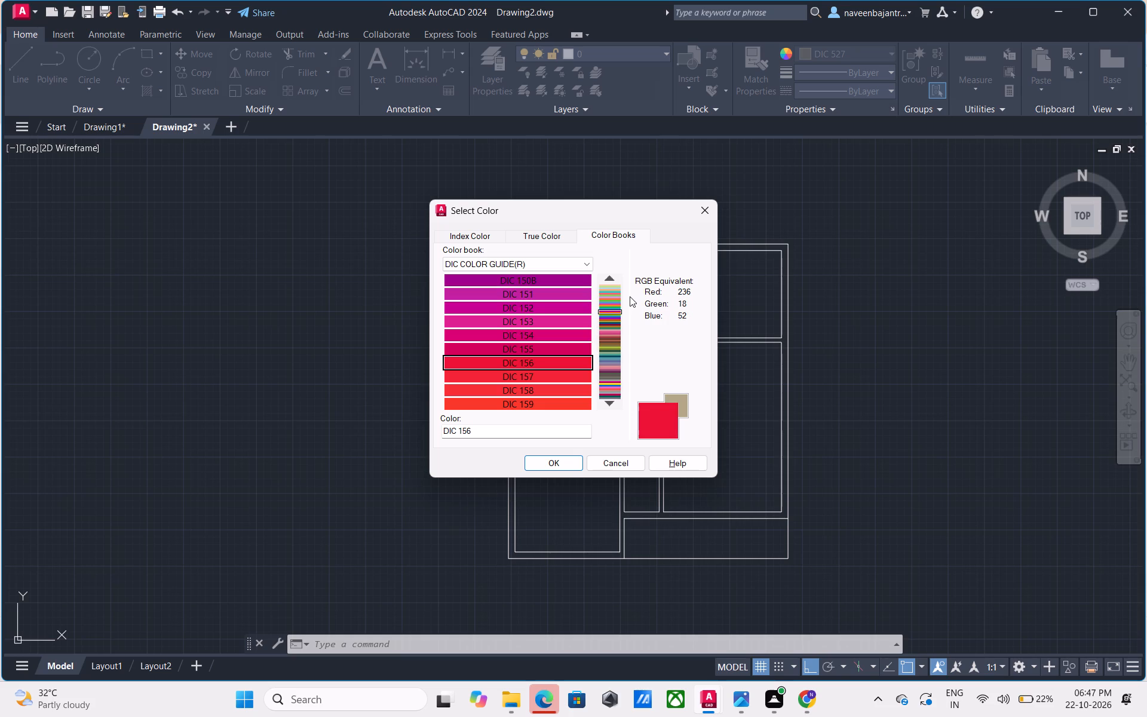
key("Down")
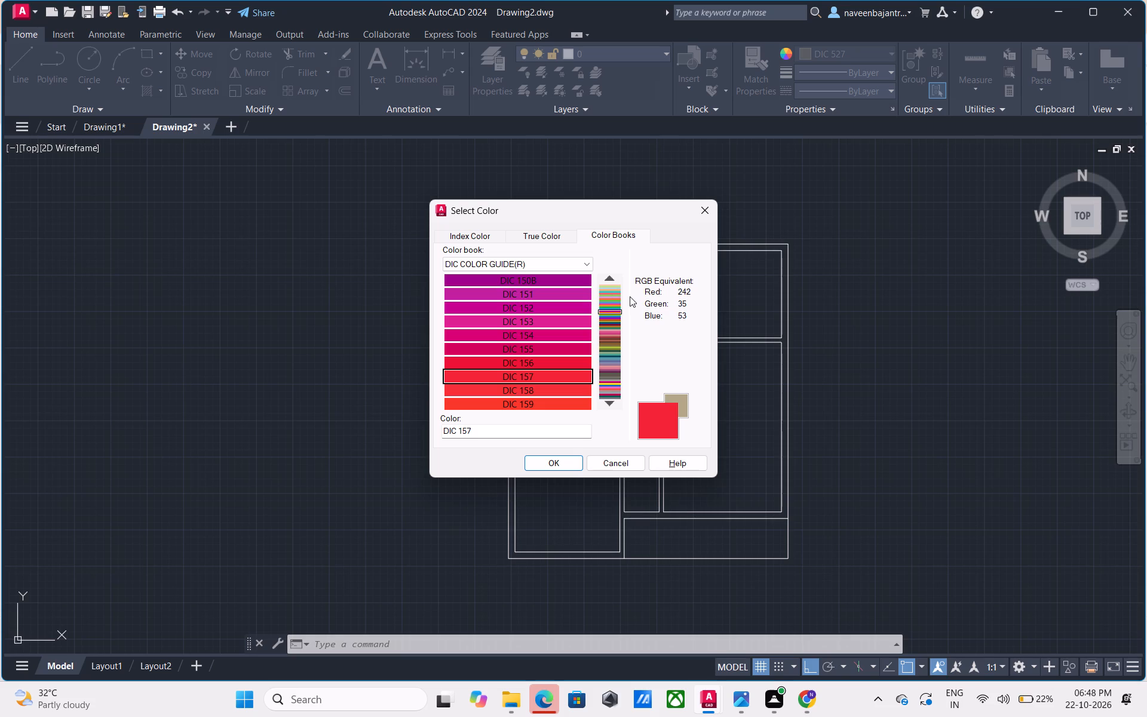
key("Down")
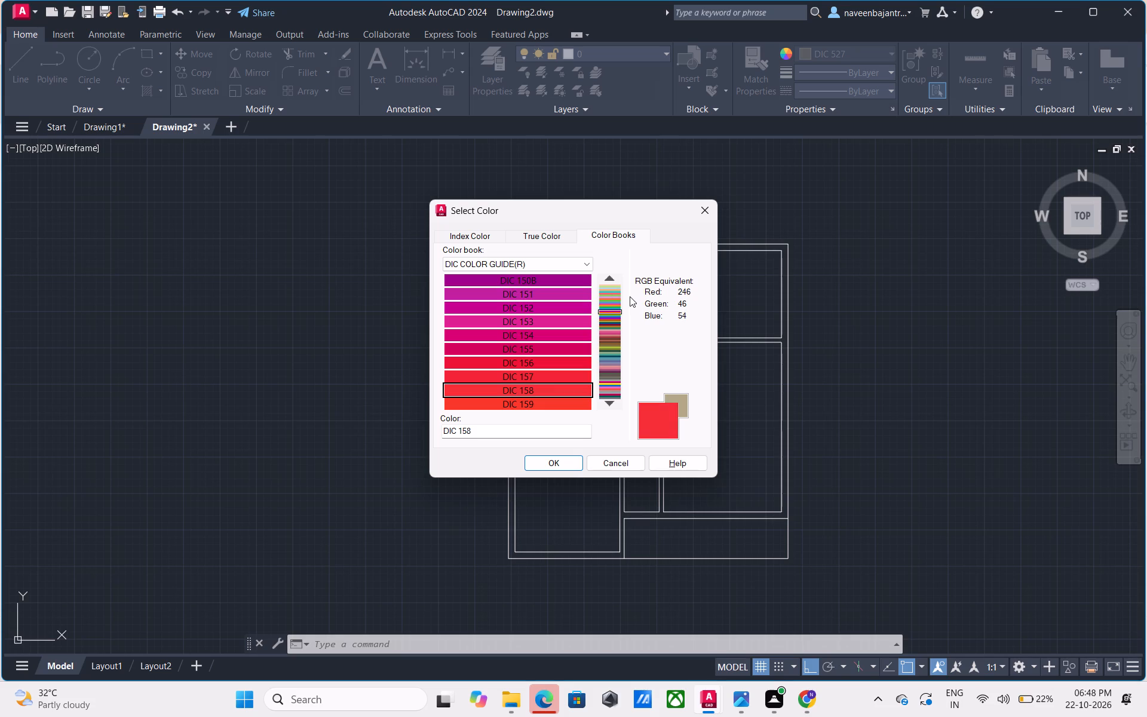
key("Down")
Examine the orange to yellow shades DIC 160 through DIC 169 in the DIC COLOR GUIDE(R) color book as color candidates.
key("Down")
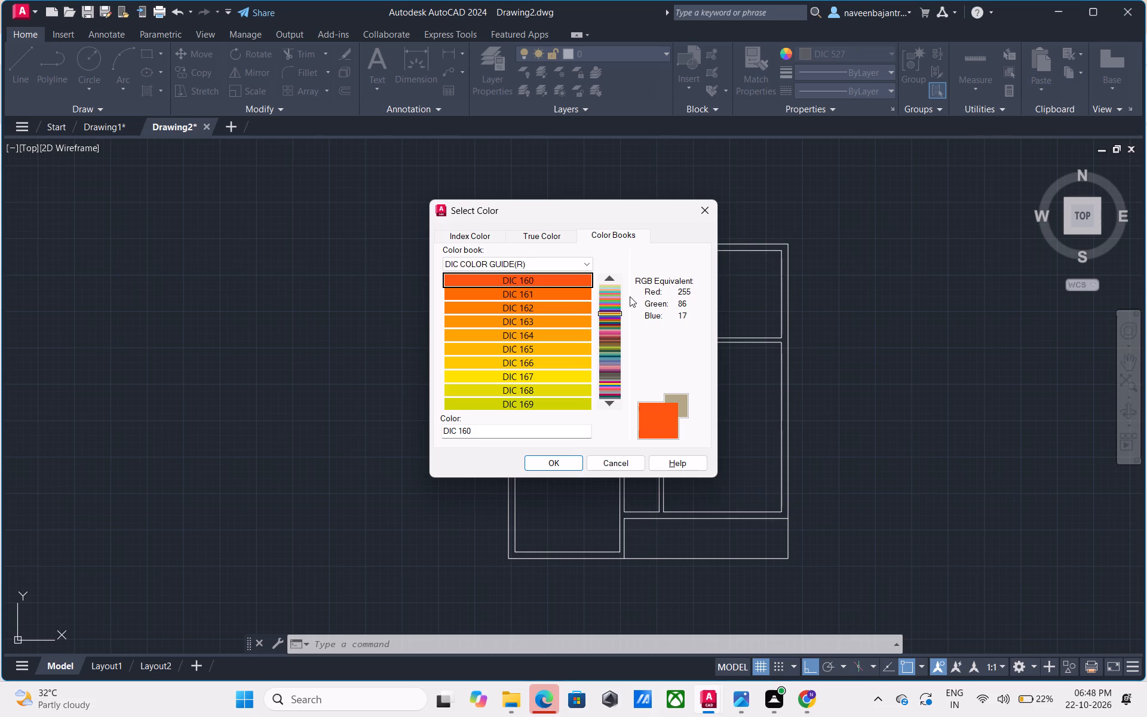
key("Down")
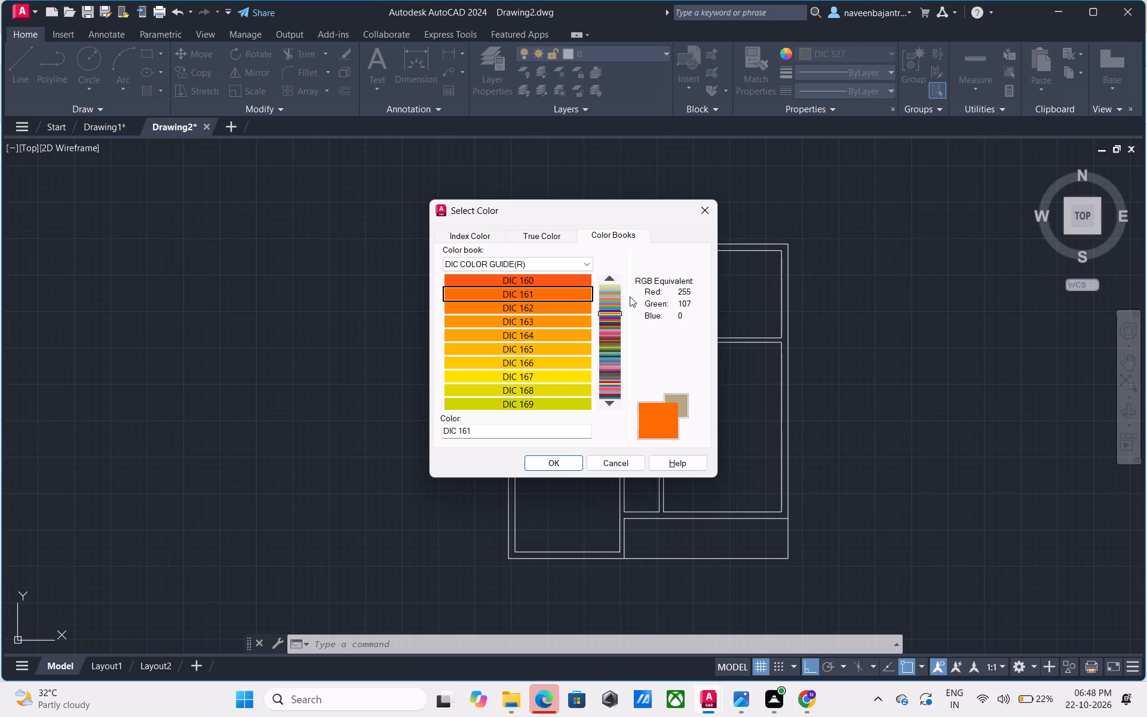
key("Down")
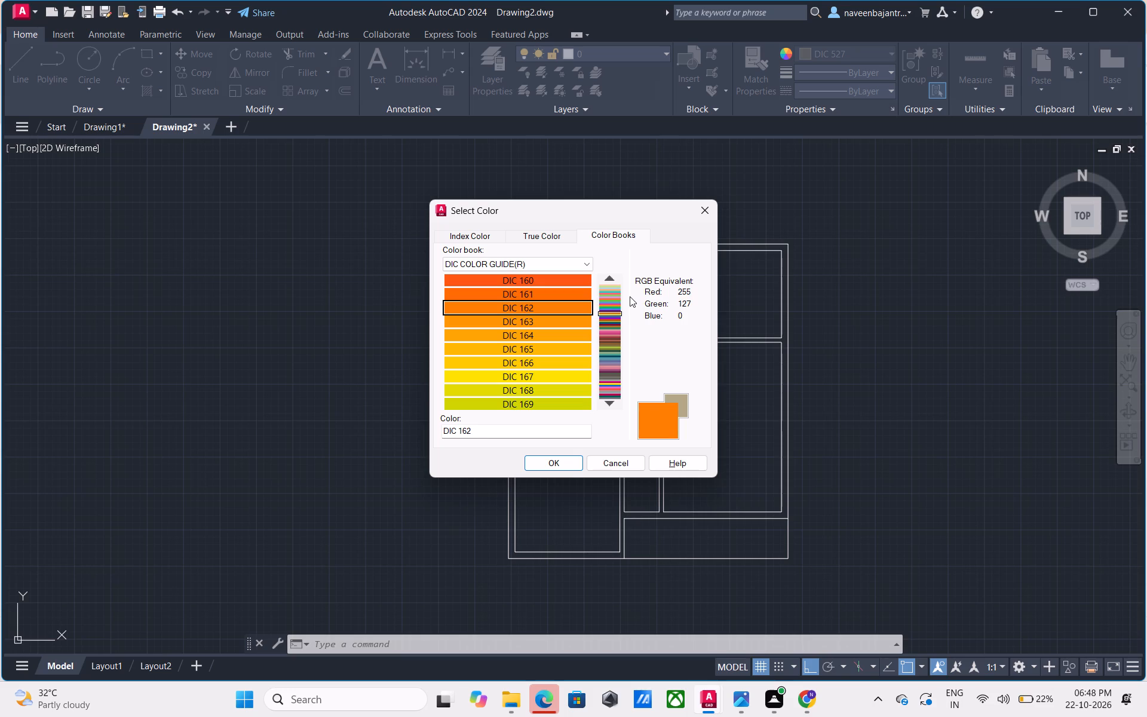
key("Down")
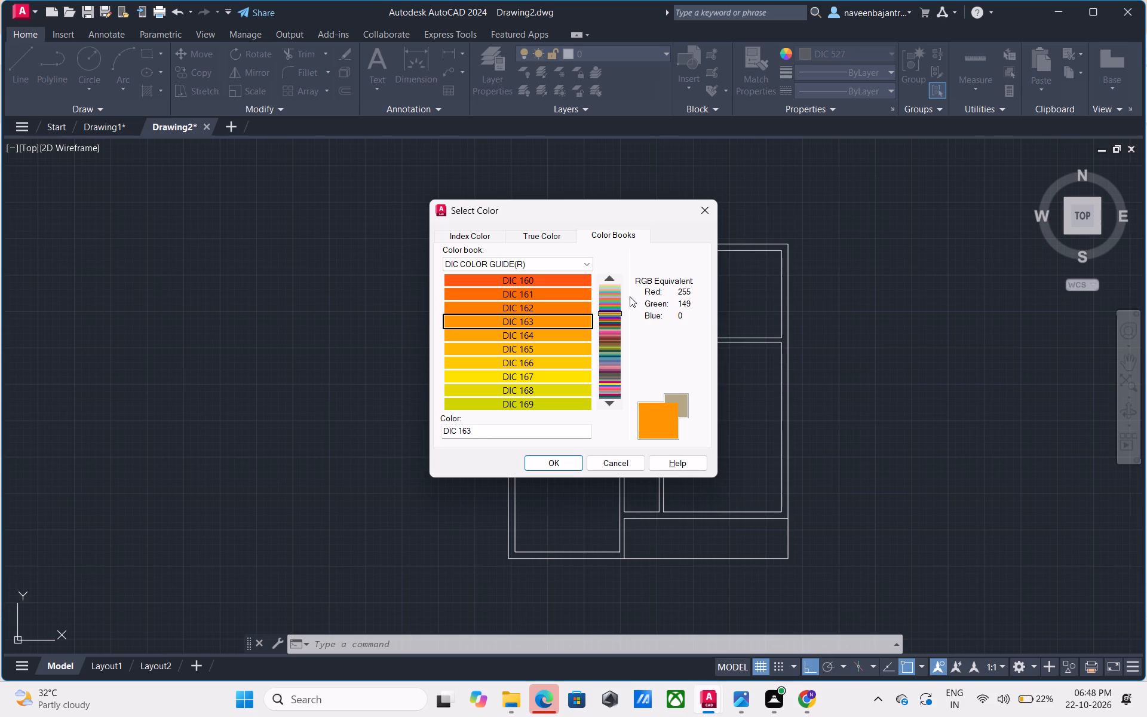
key("Down")
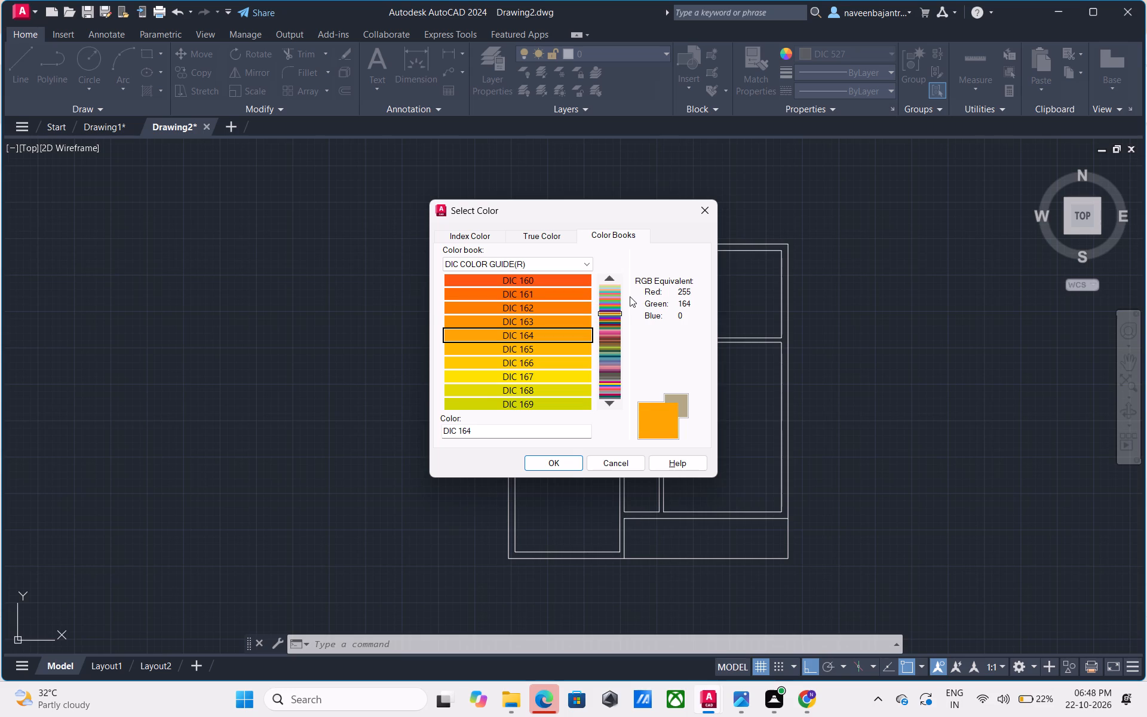
key("Down")
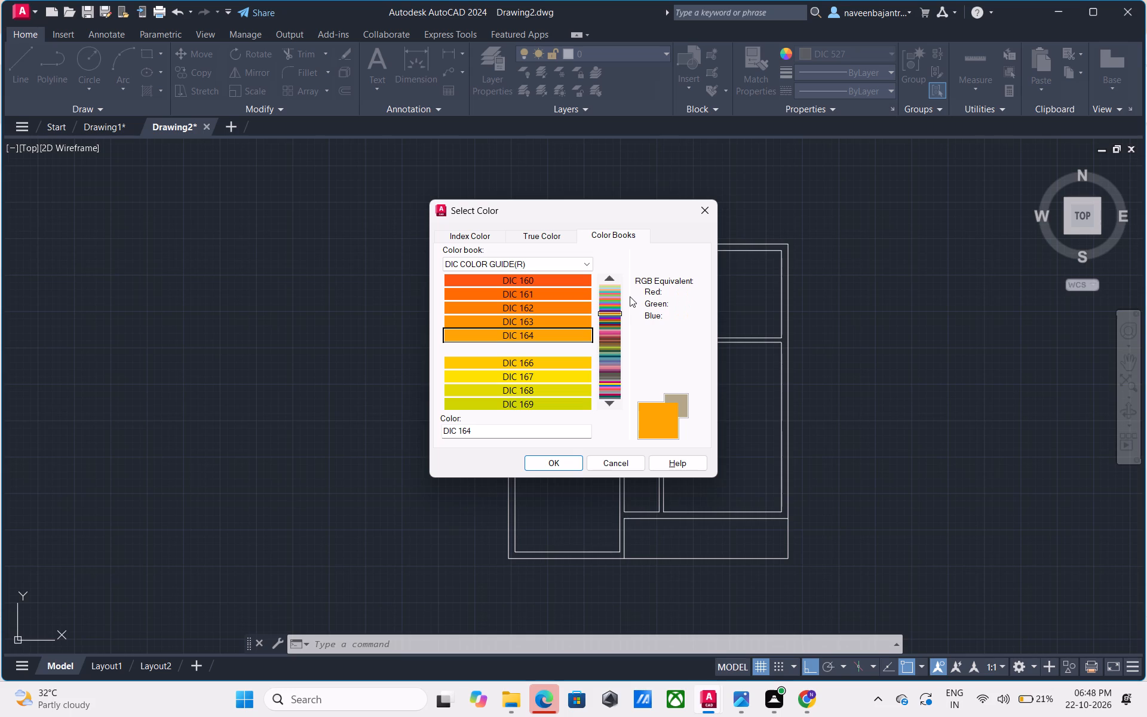
key("Down")
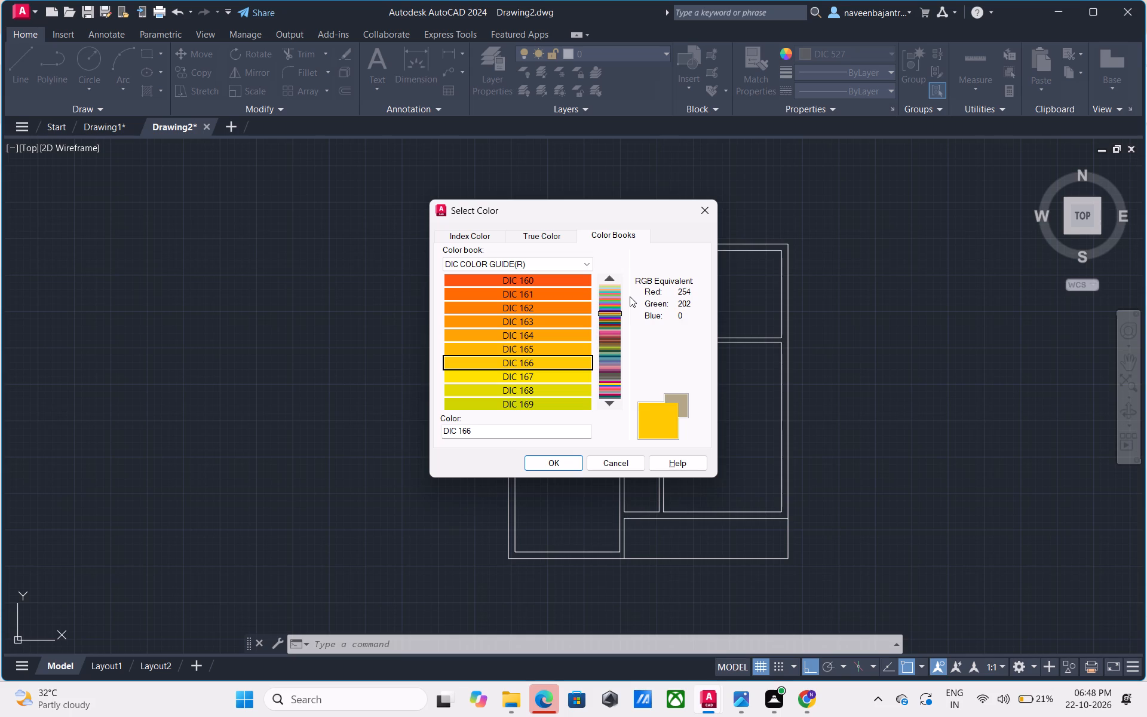
key("Down")
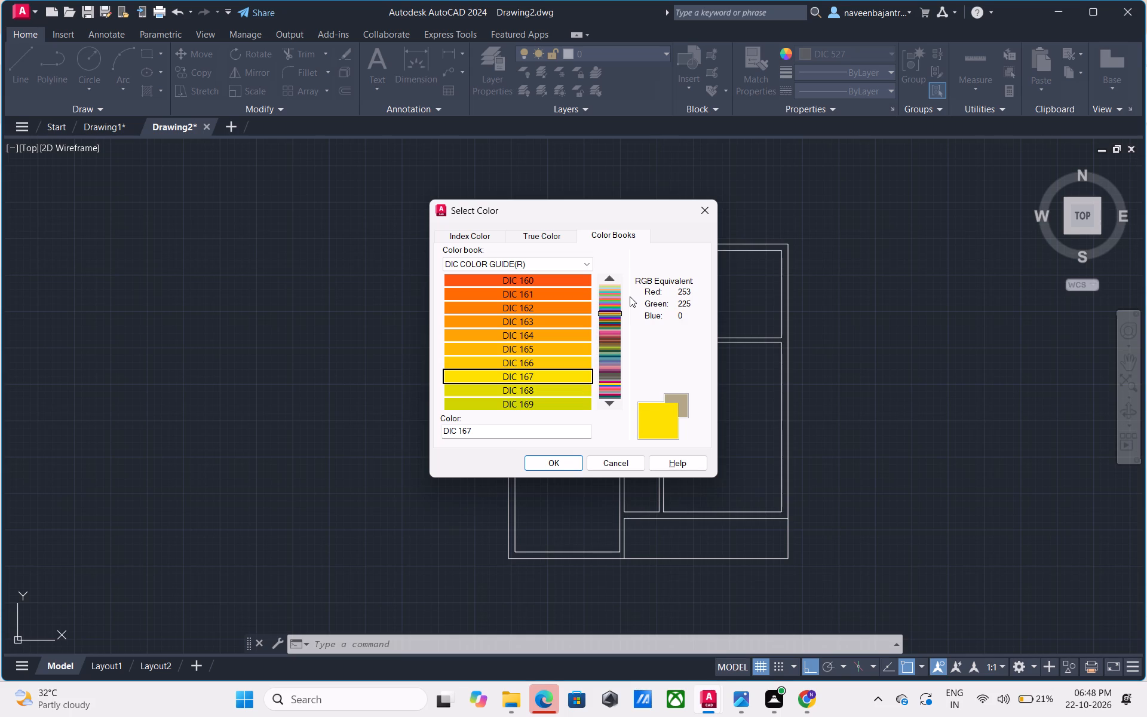
key("Down")
key("Down")
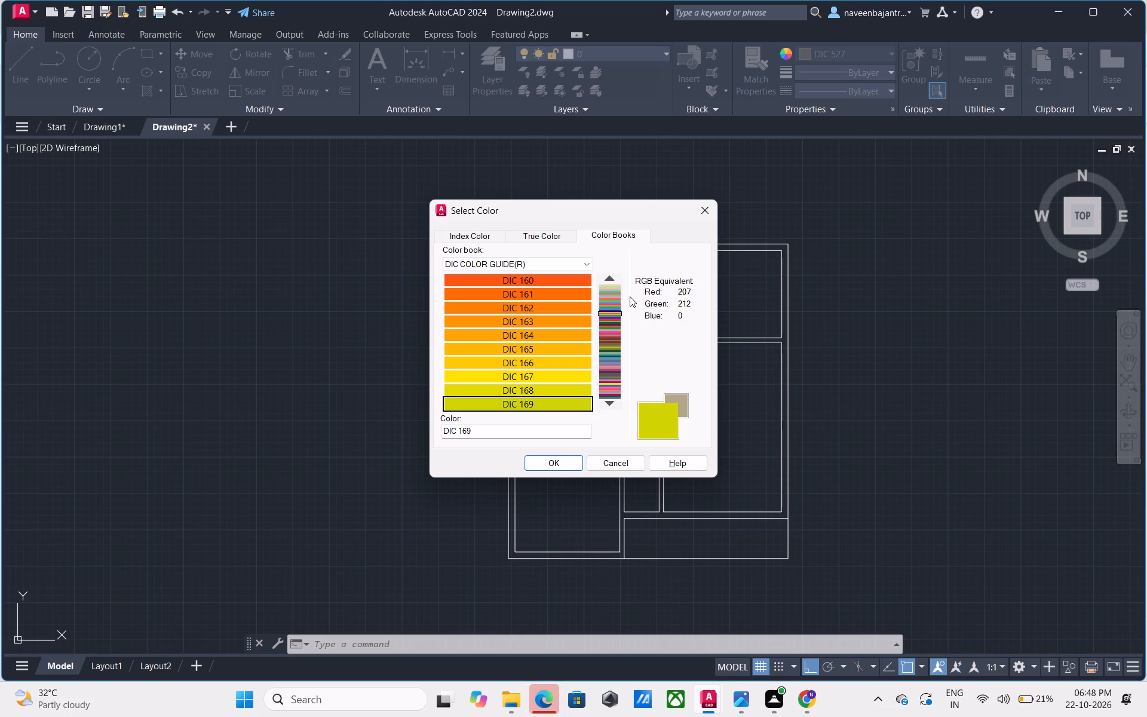
Examine the green to teal-blue shades DIC 170 through DIC 179 in the DIC COLOR GUIDE(R) color book as color candidates.
key("Down")
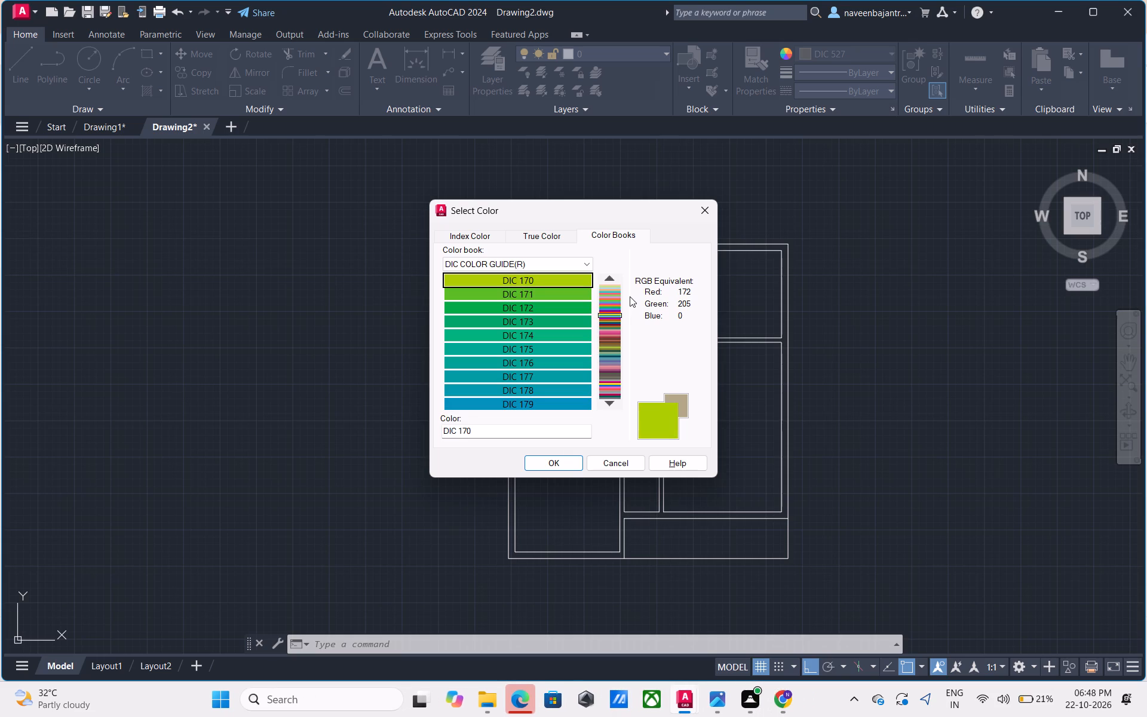
key("Down")
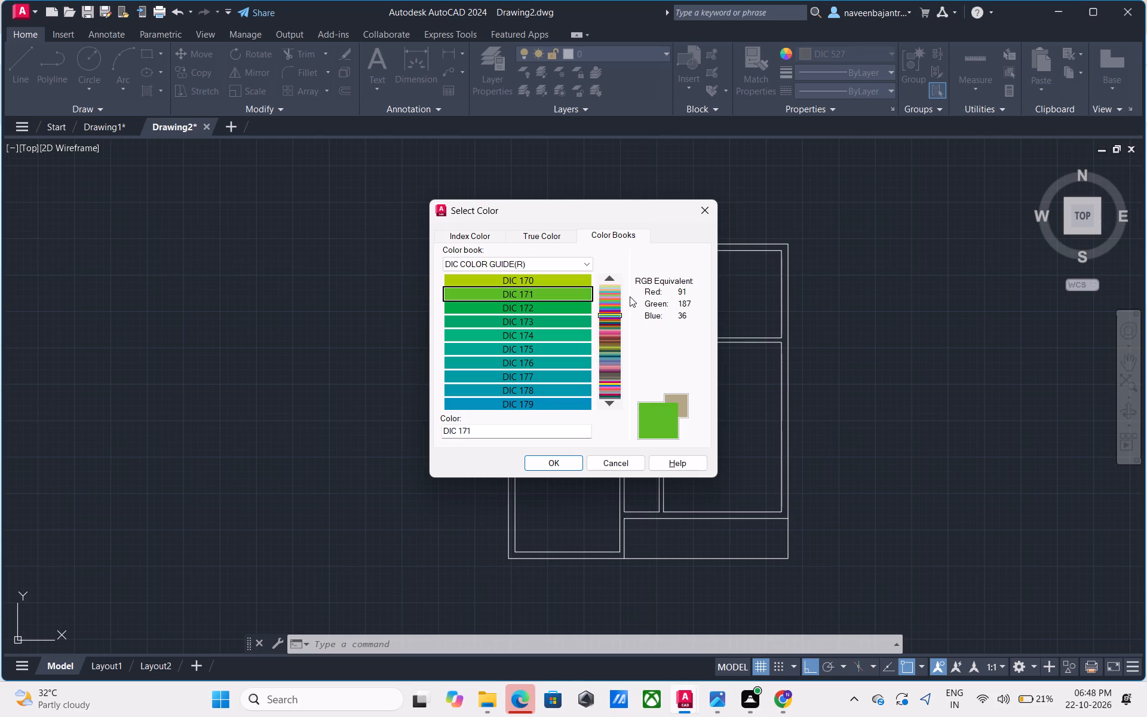
key("Down")
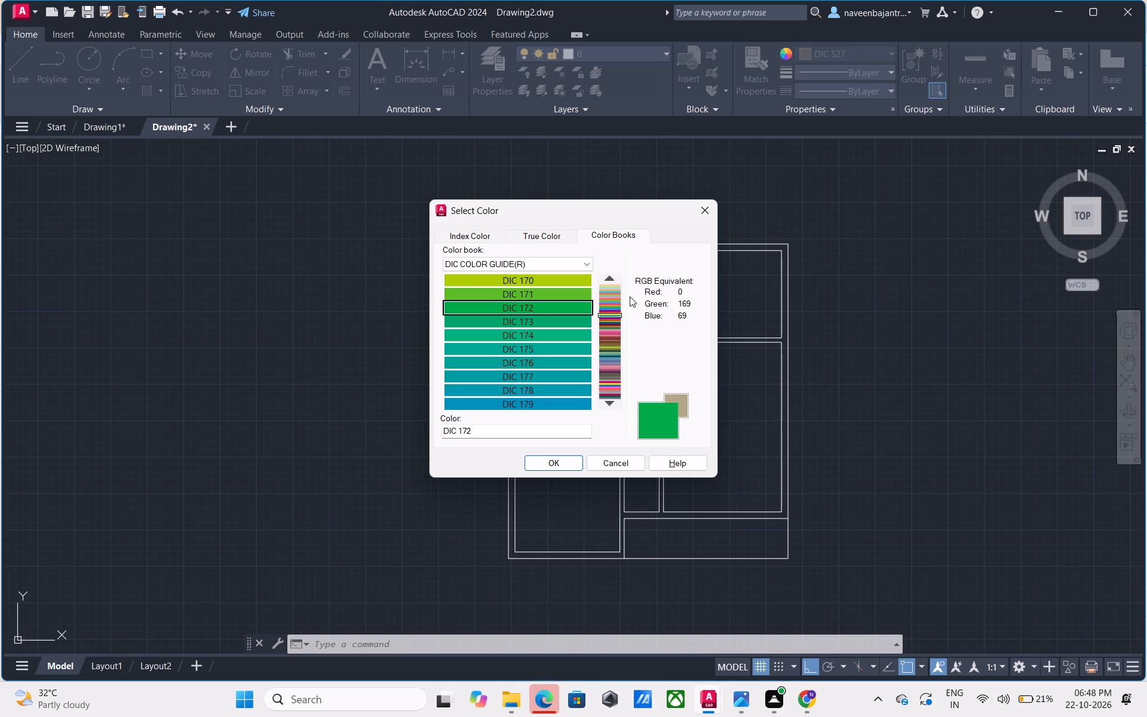
key("Down")
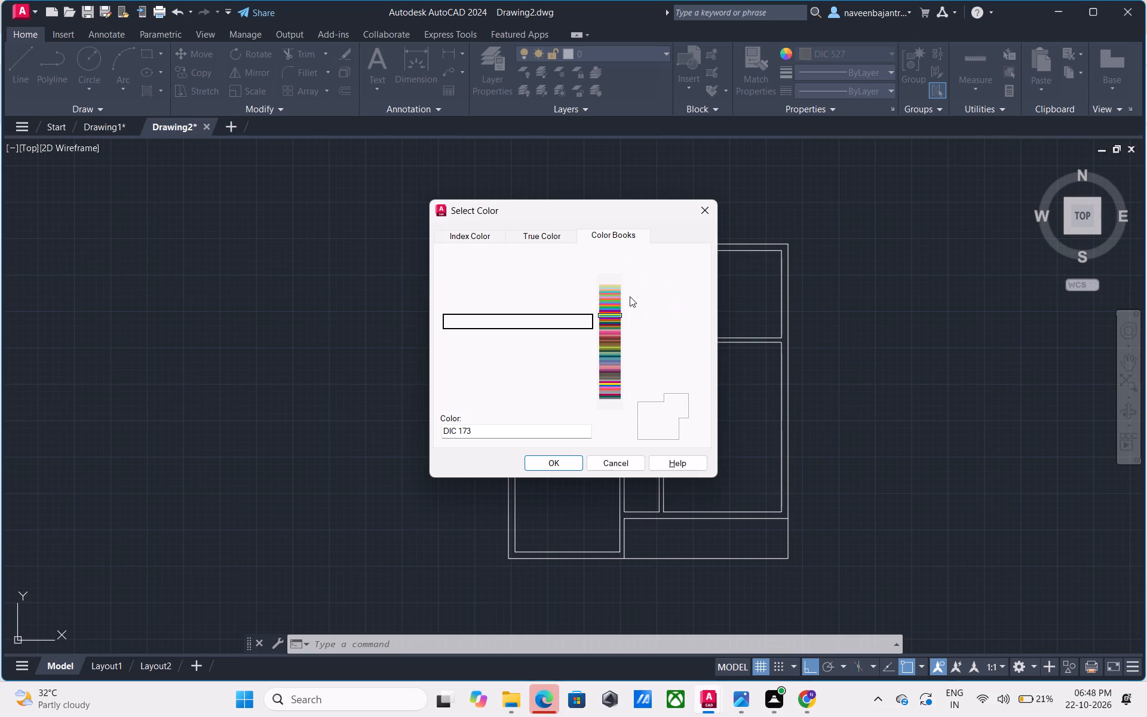
key("Down")
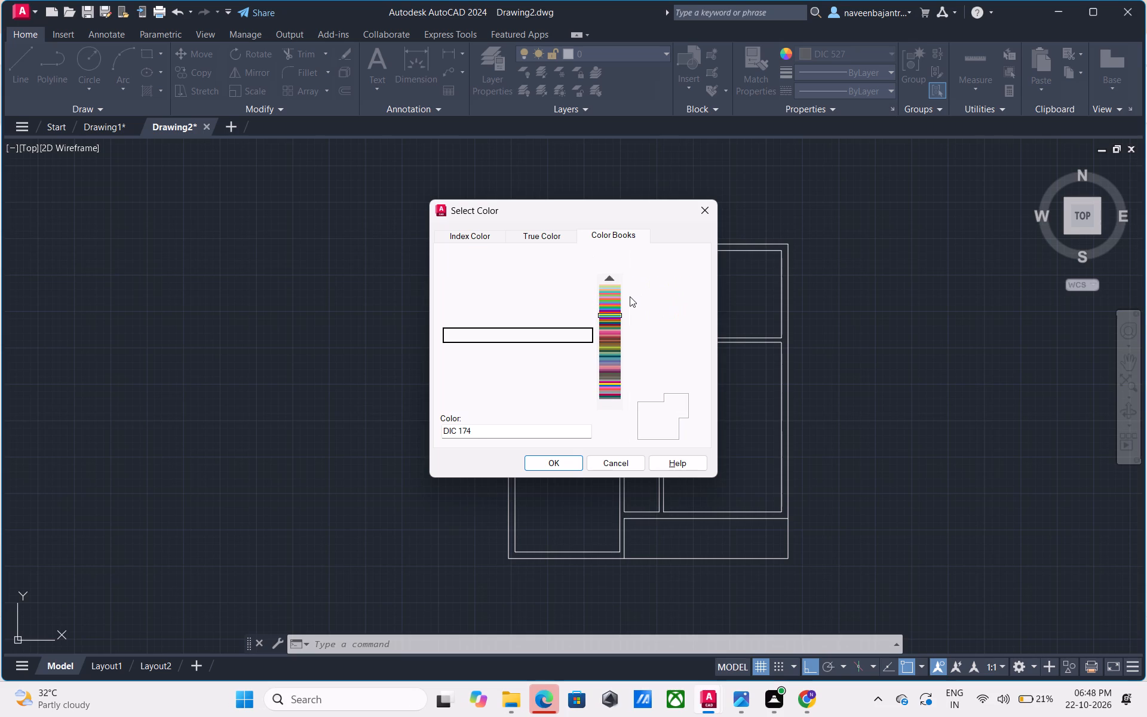
key("Down")
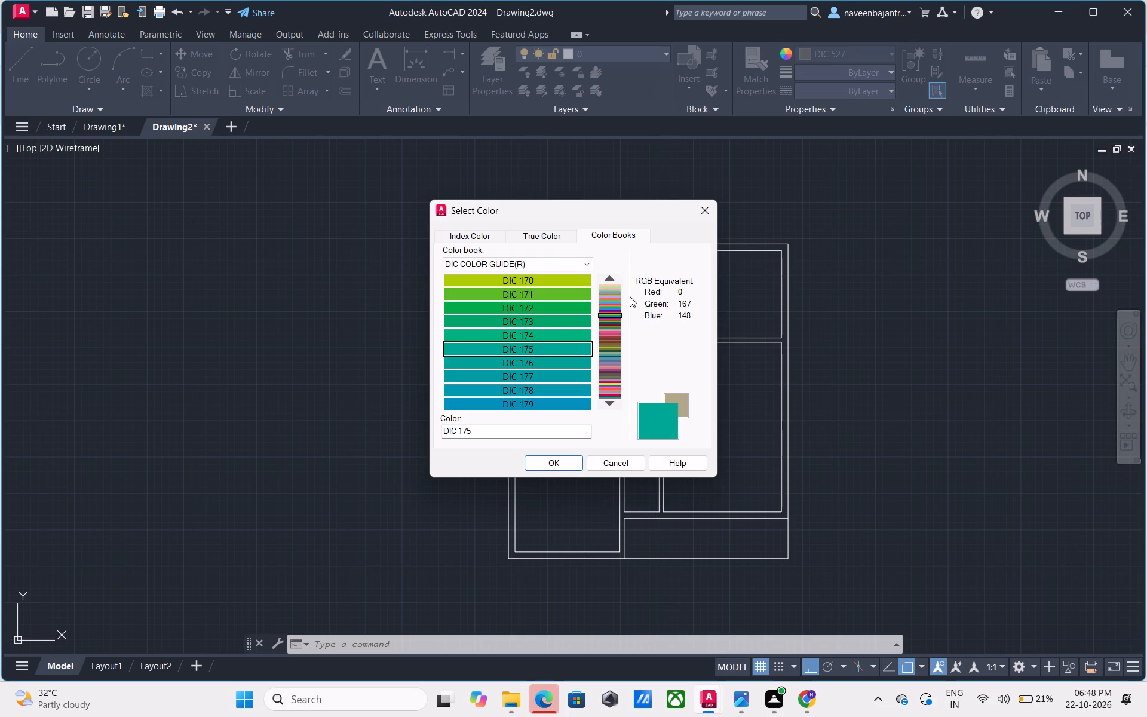
key("Down")
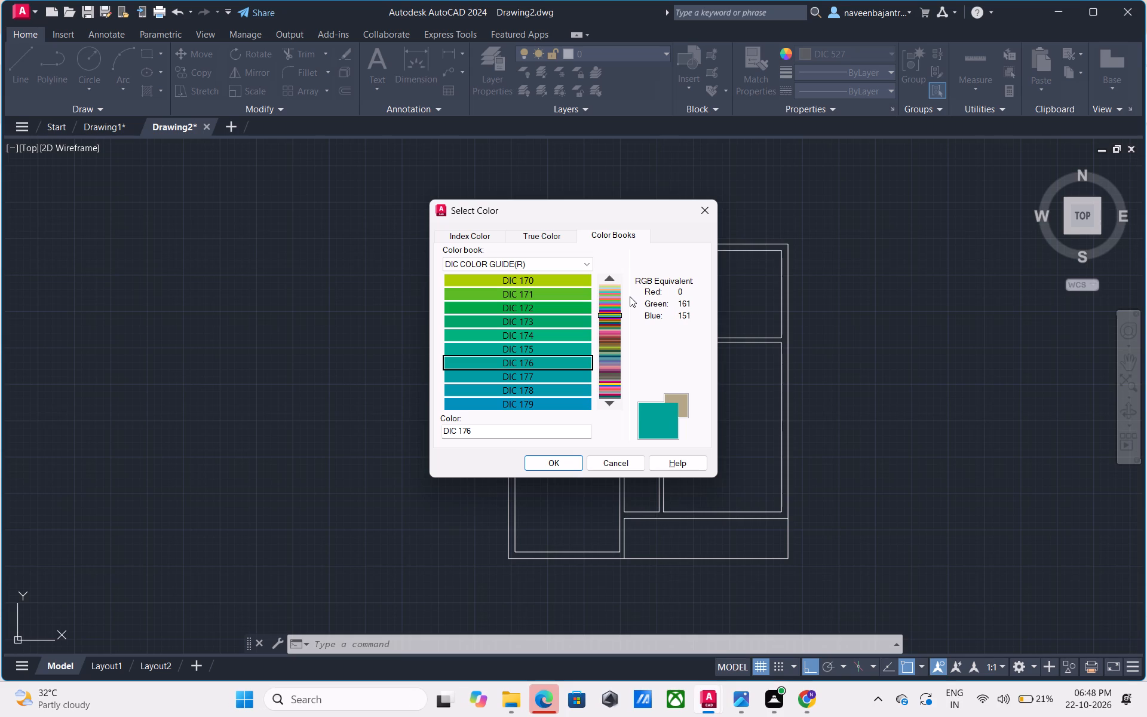
key("Down")
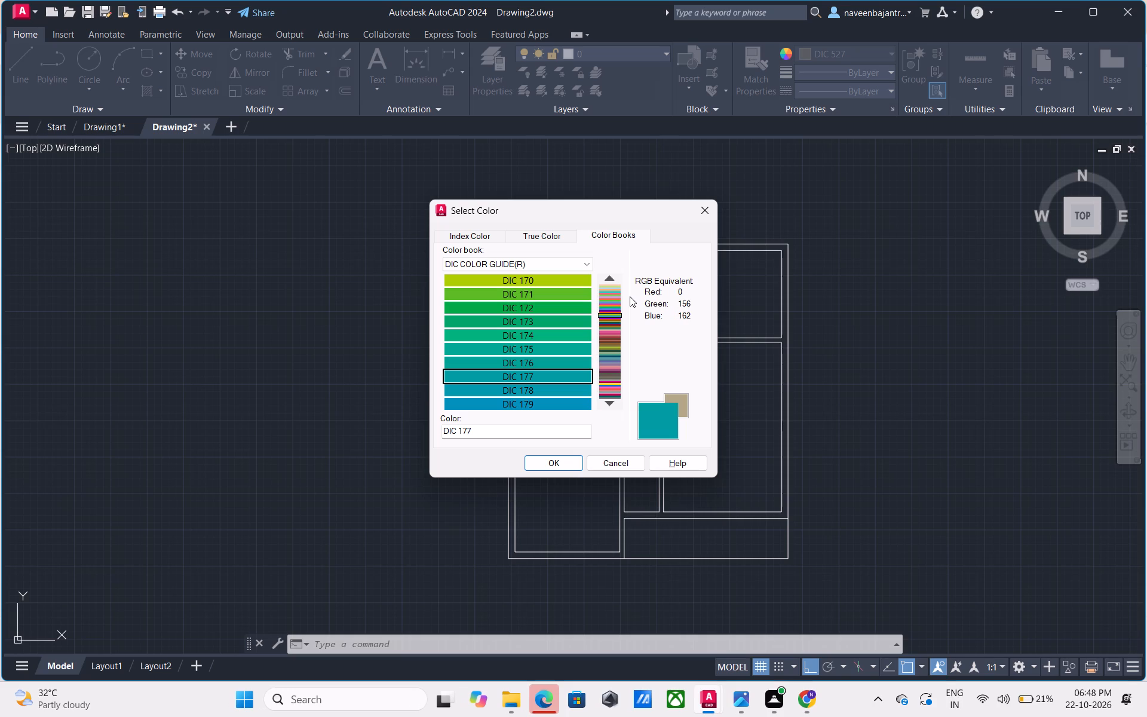
key("Down")
key("Down")
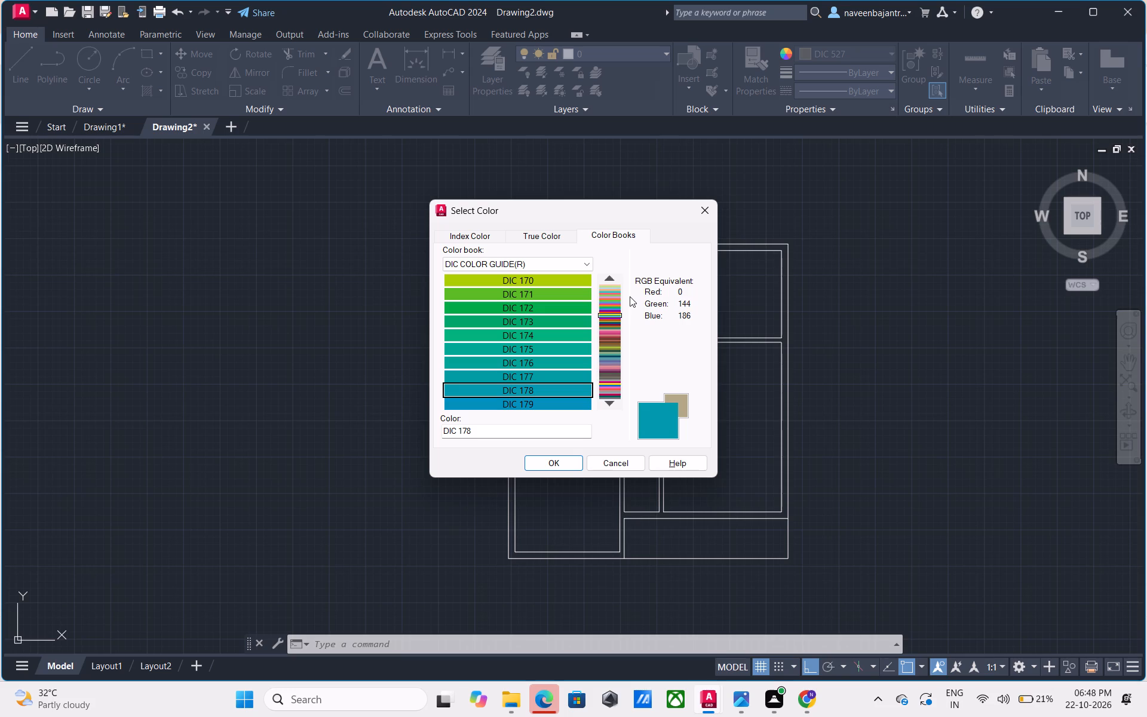
Examine the blue to violet shades DIC 180 through DIC 189 in the DIC COLOR GUIDE(R) color book as color candidates.
key("Down")
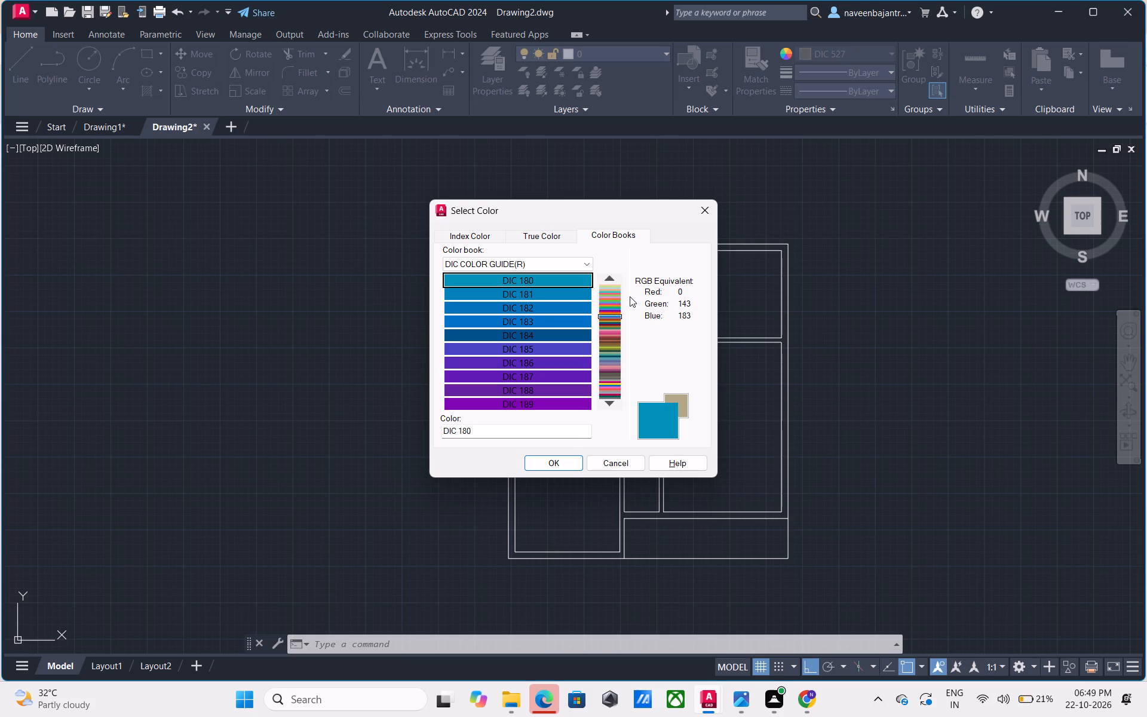
key("Down")
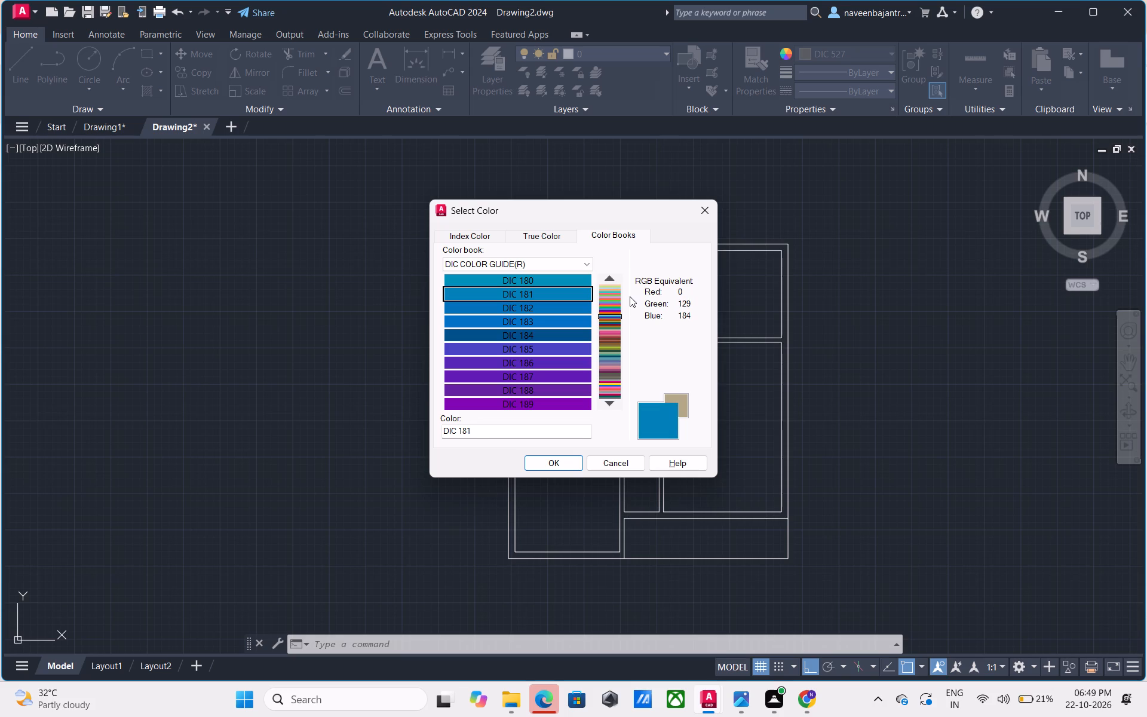
key("Down")
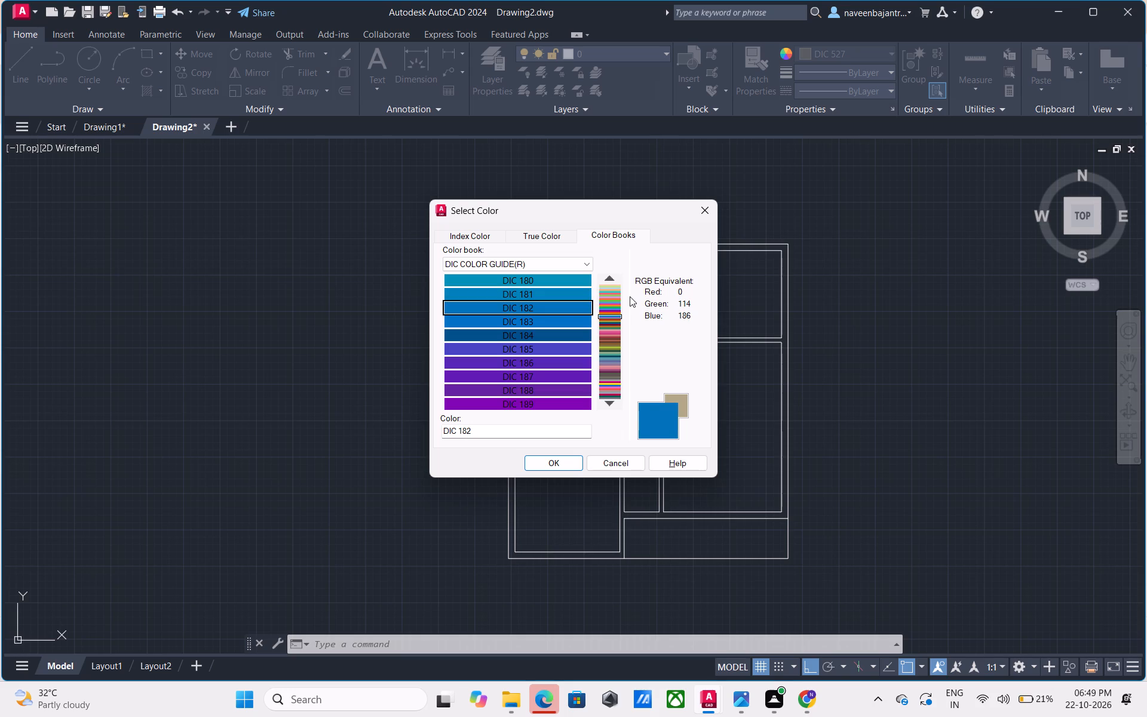
key("Down")
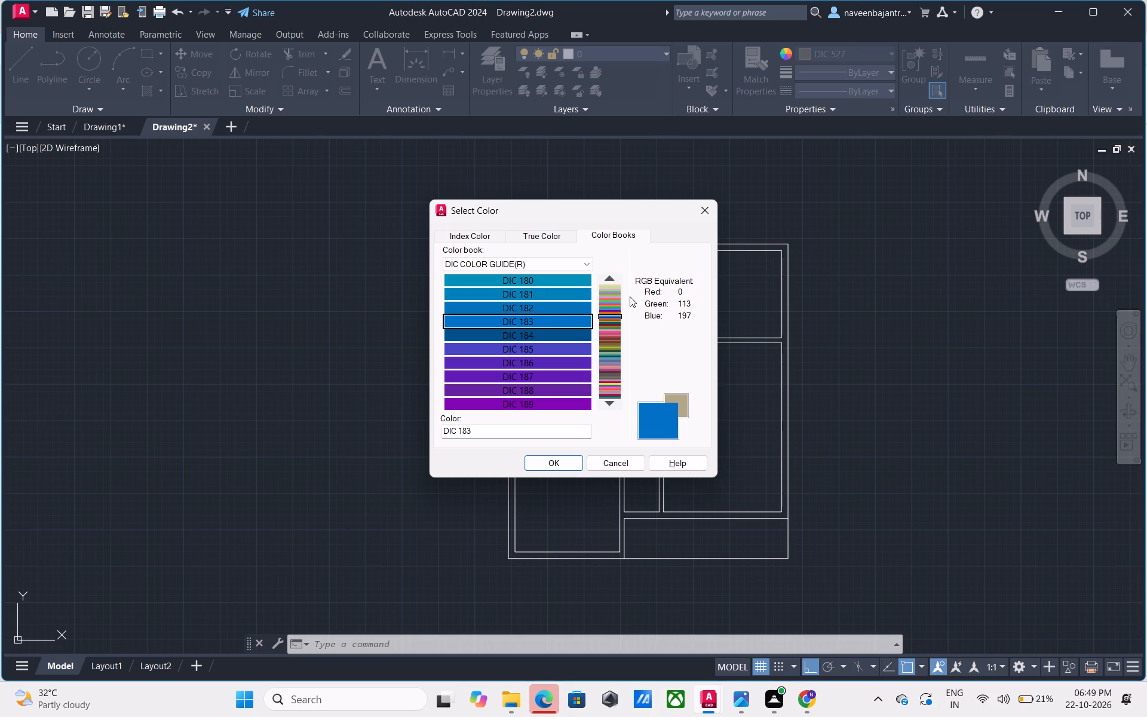
key("Down")
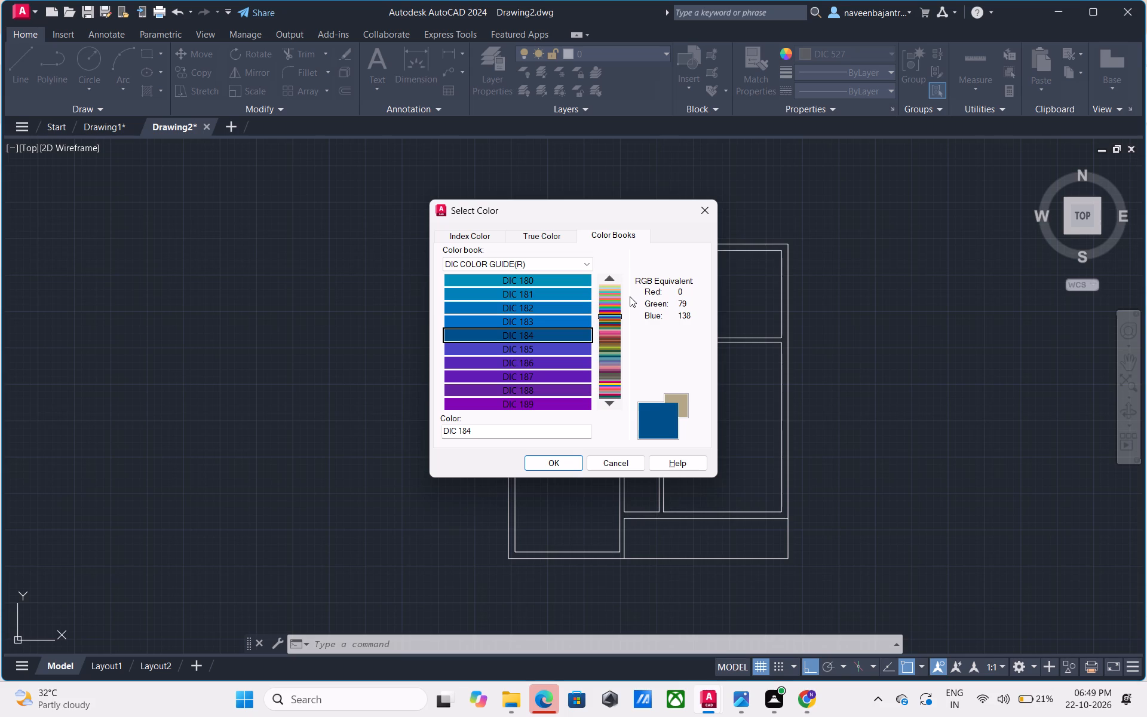
key("Down")
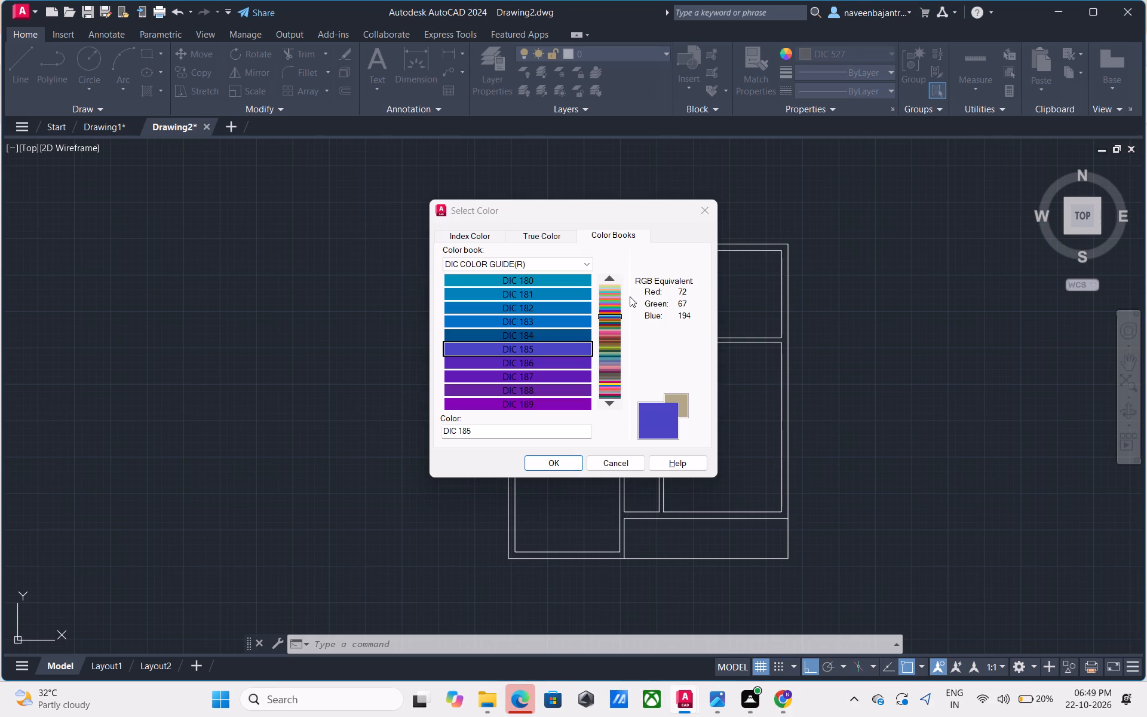
key("Down")
key("Down")
key("Down")
left_click(518, 375)
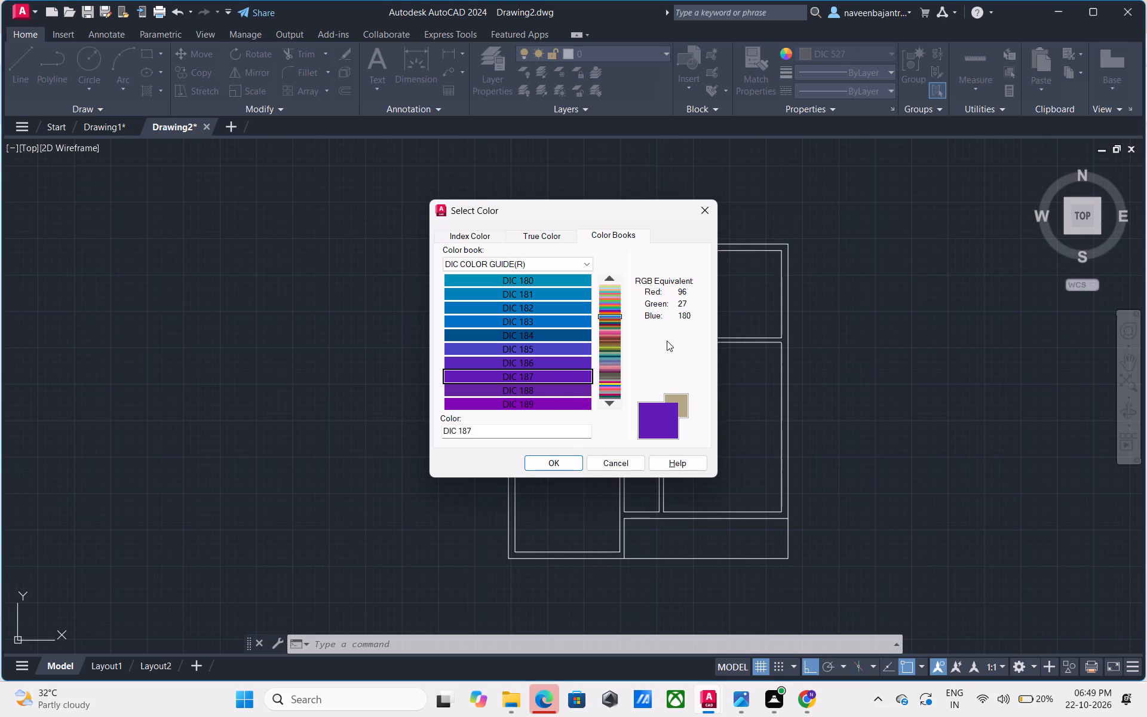
key("Down")
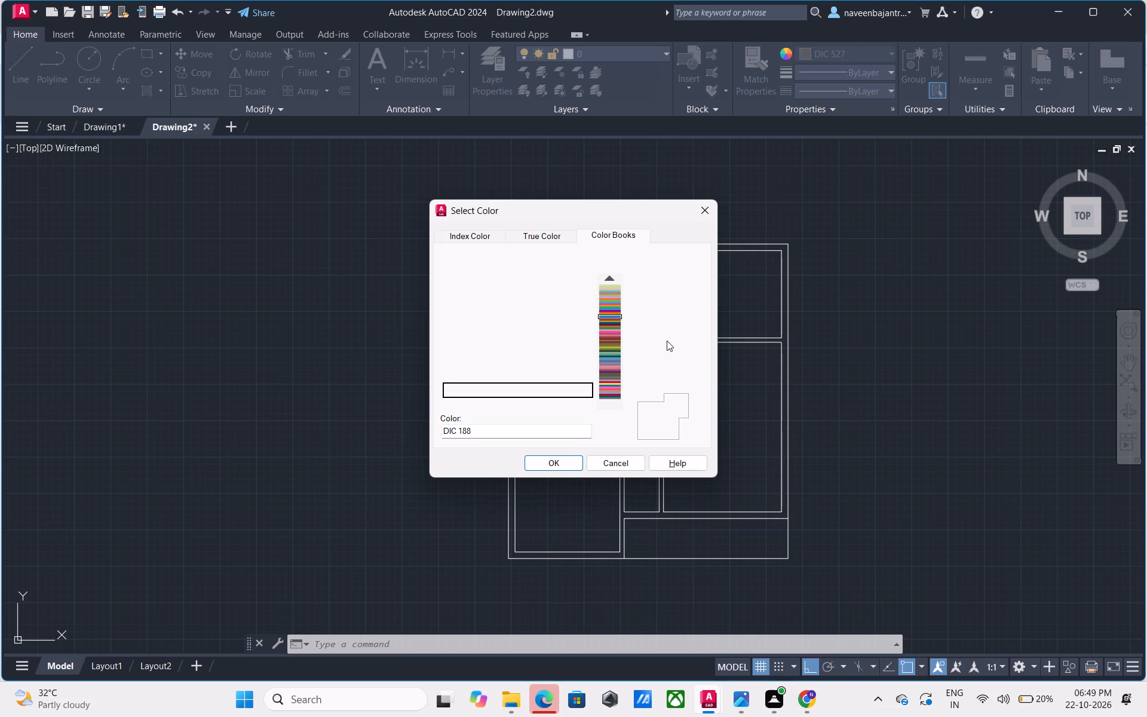
key("Down")
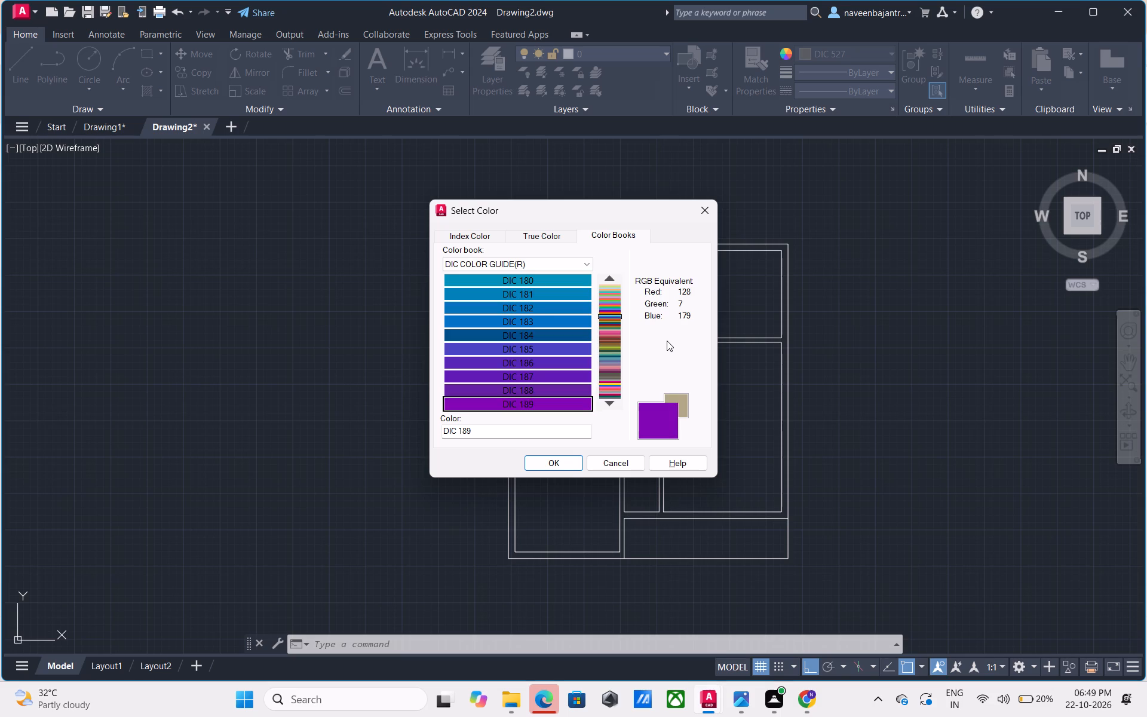
Examine the purple to red shades DIC 190 through DIC 199 in the DIC COLOR GUIDE(R) color book as color candidates.
key("Down")
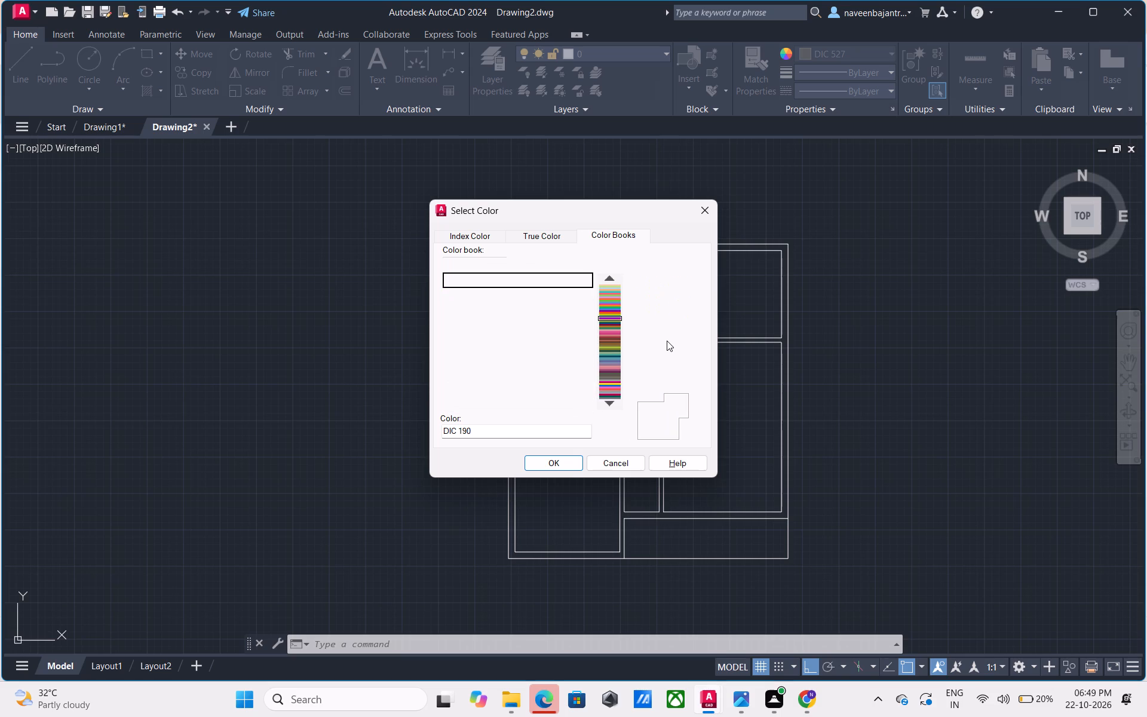
key("Down")
key("Down")
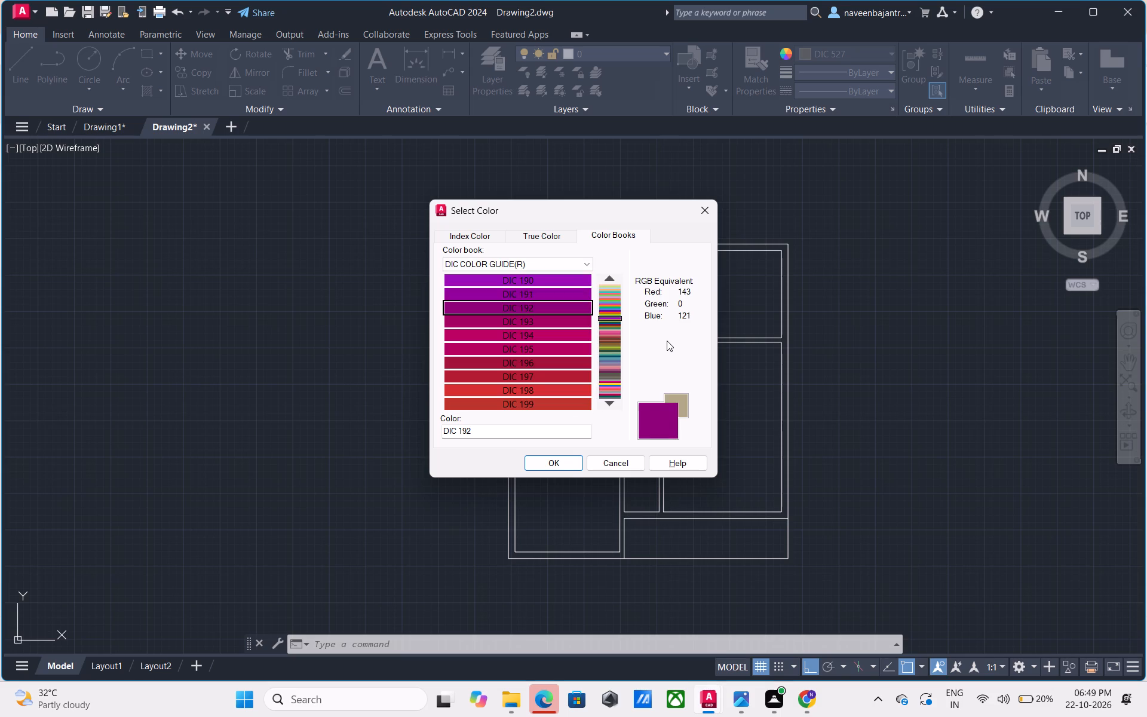
key("Down")
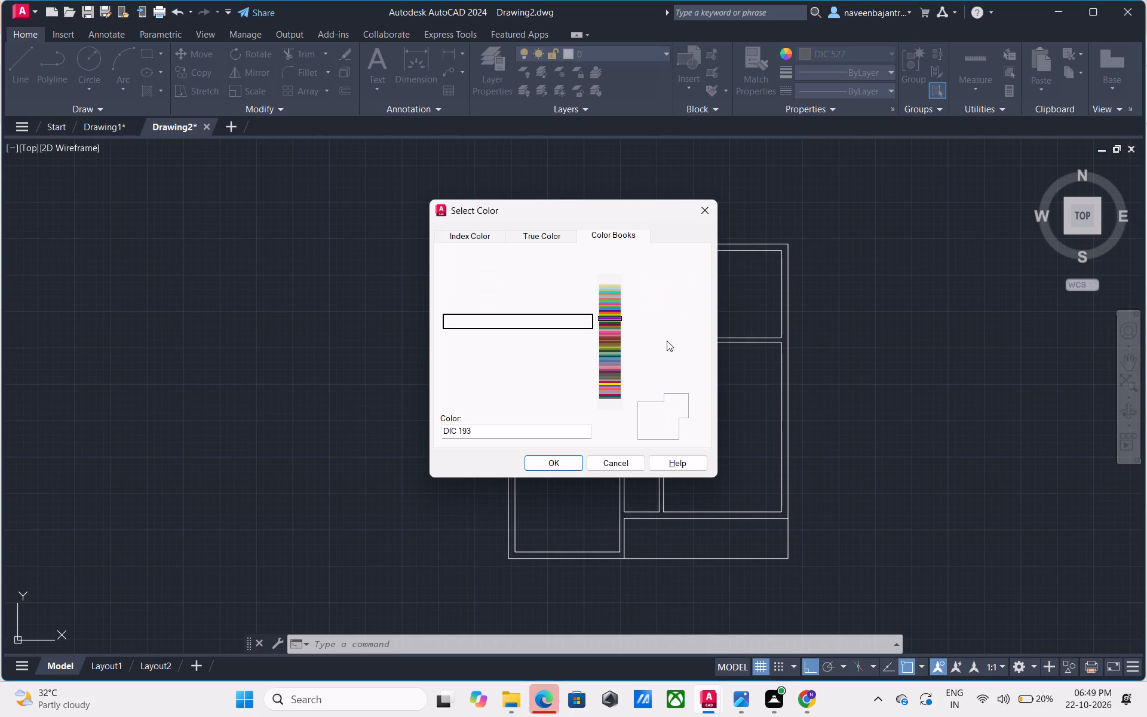
key("Down")
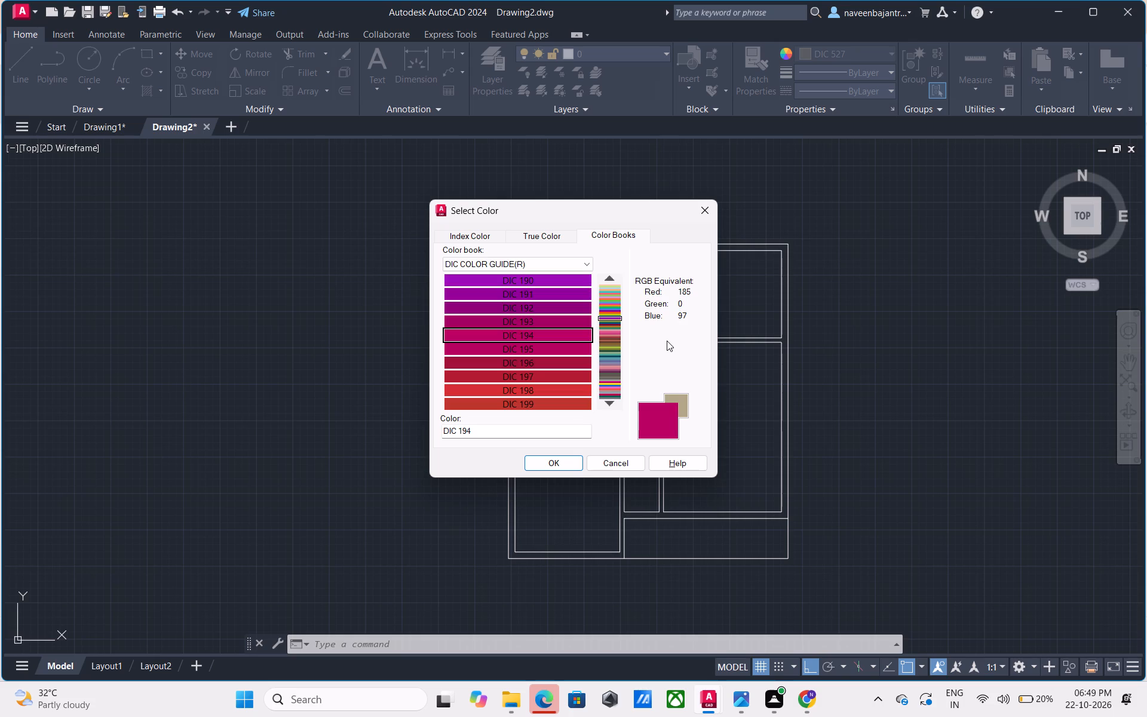
key("Down")
key("Down")
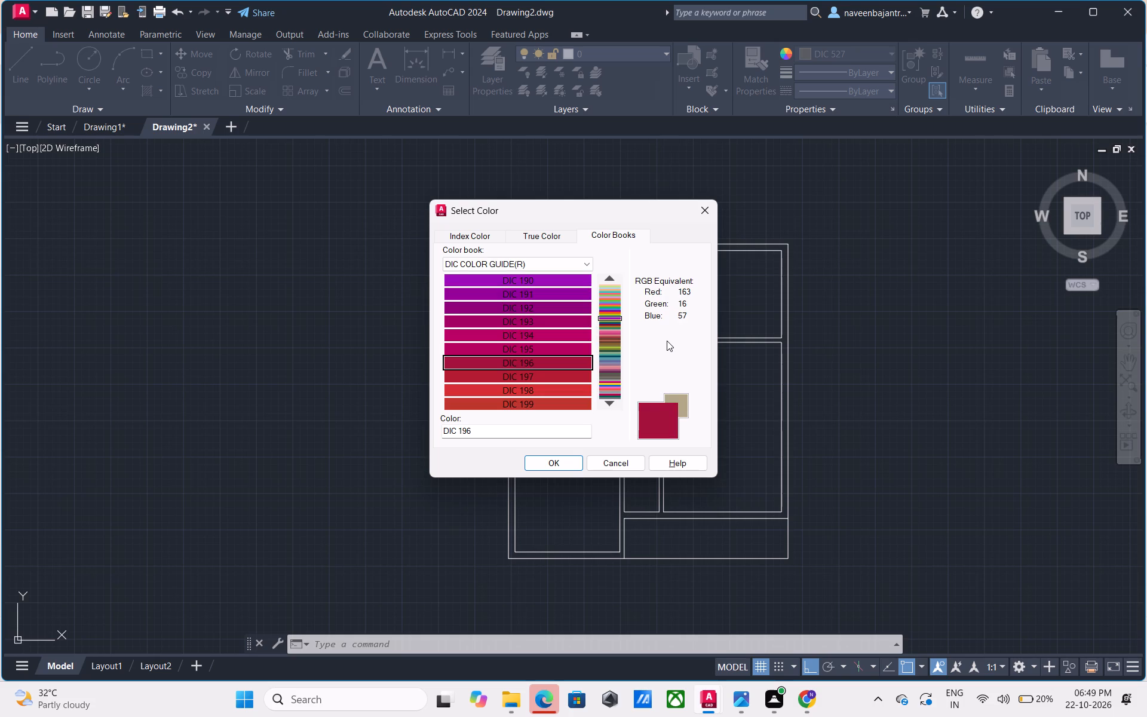
key("Down")
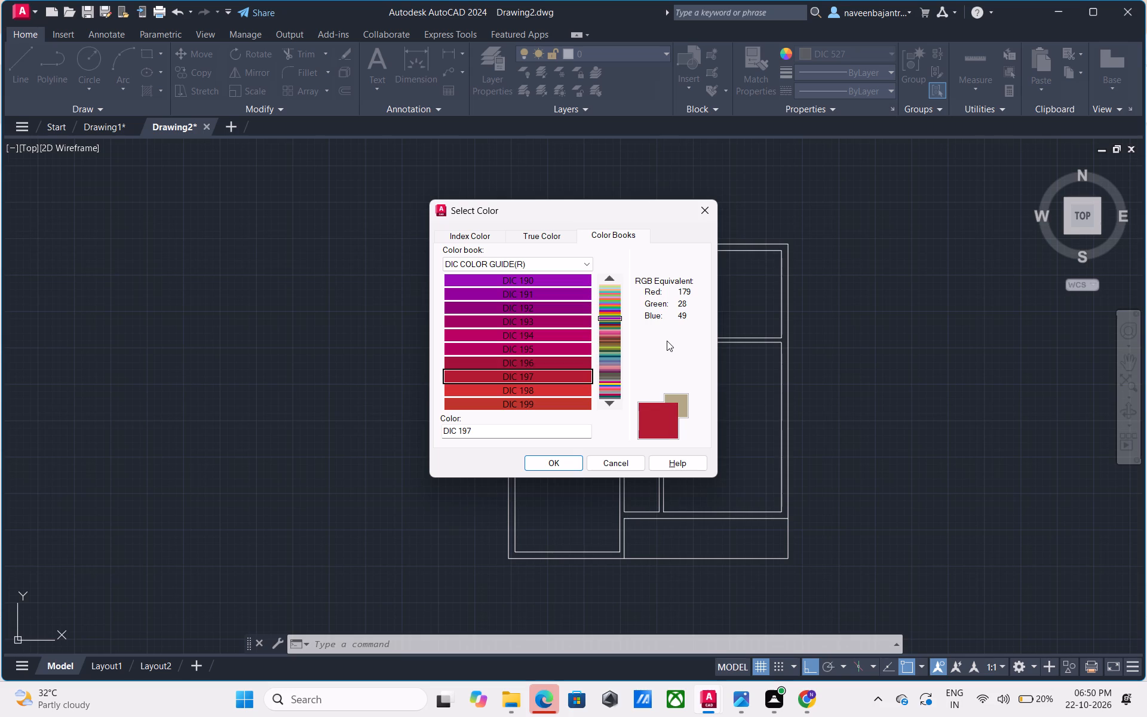
key("Down")
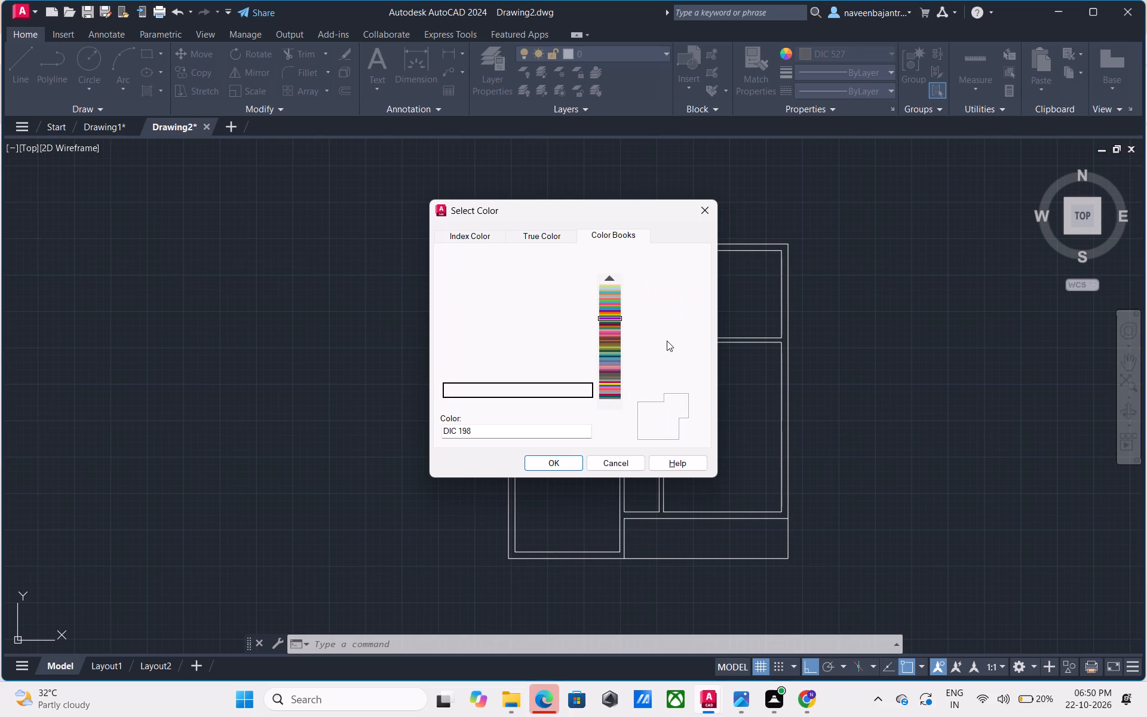
key("Down")
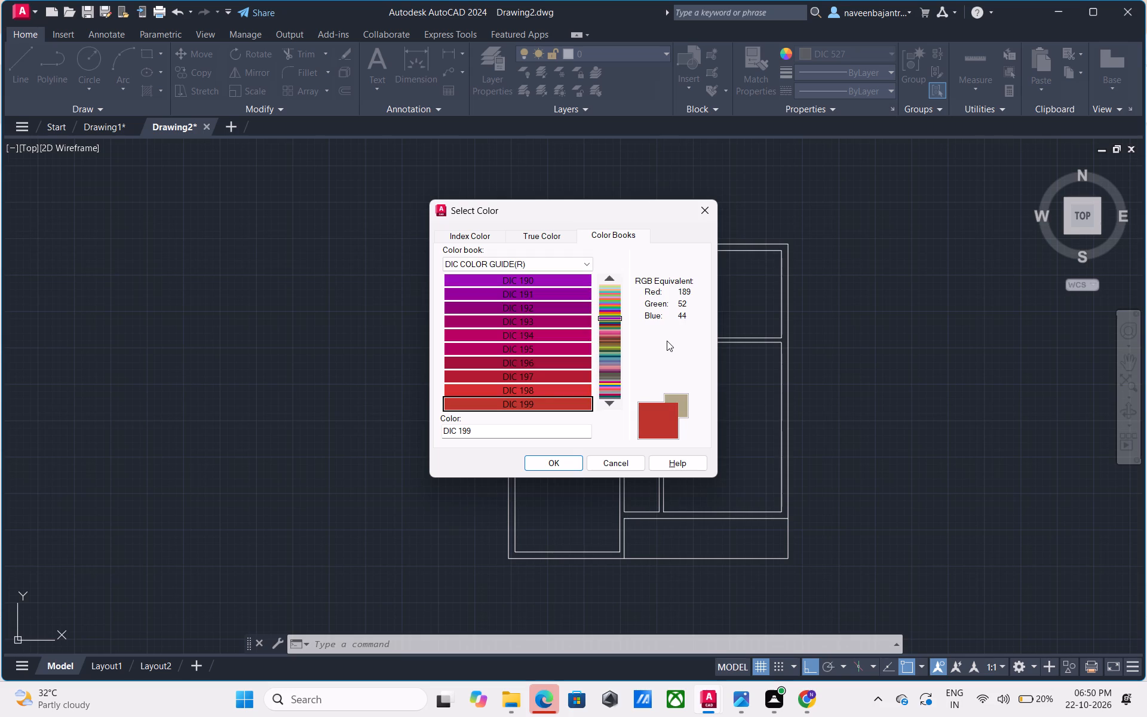
Examine the red-orange to olive-yellow shades DIC 200 through DIC 209 in the DIC COLOR GUIDE(R) color book as color candidates.
key("Down")
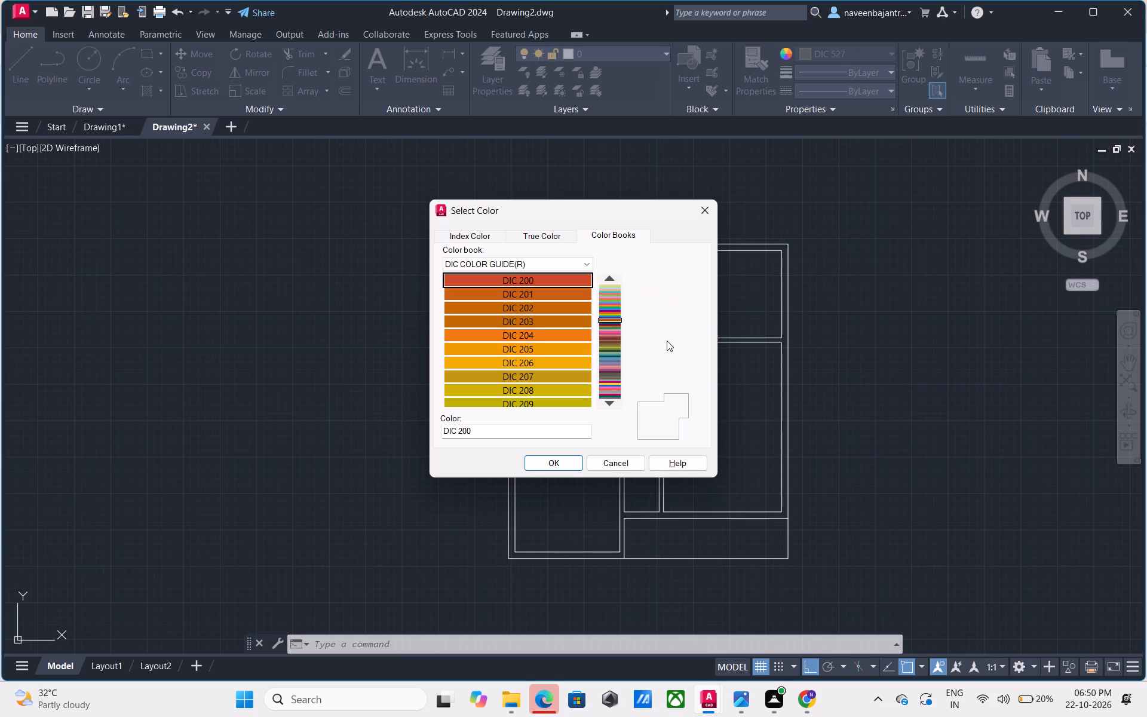
key("Down")
key("Down")
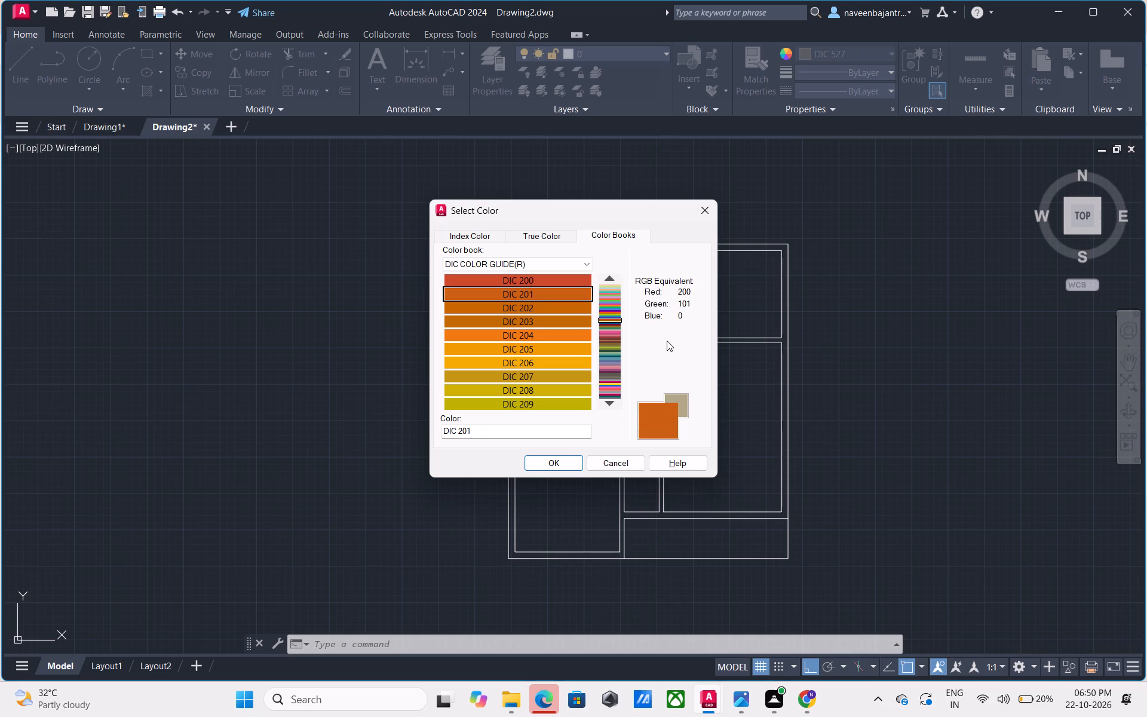
key("Down")
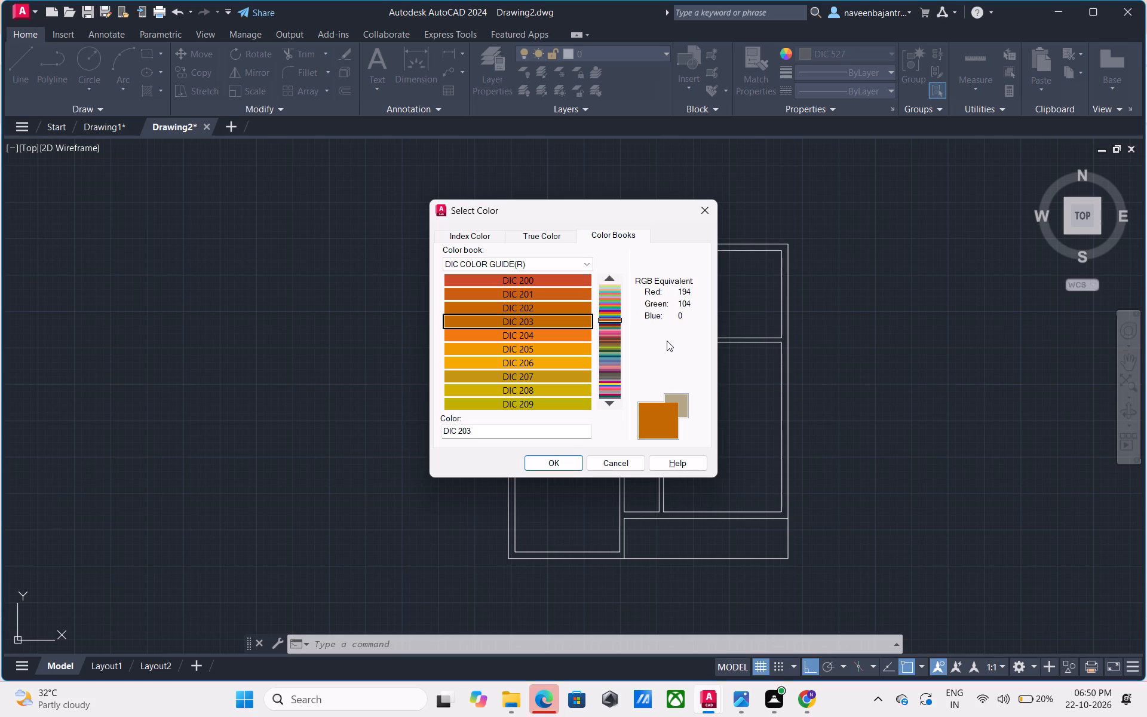
key("Down")
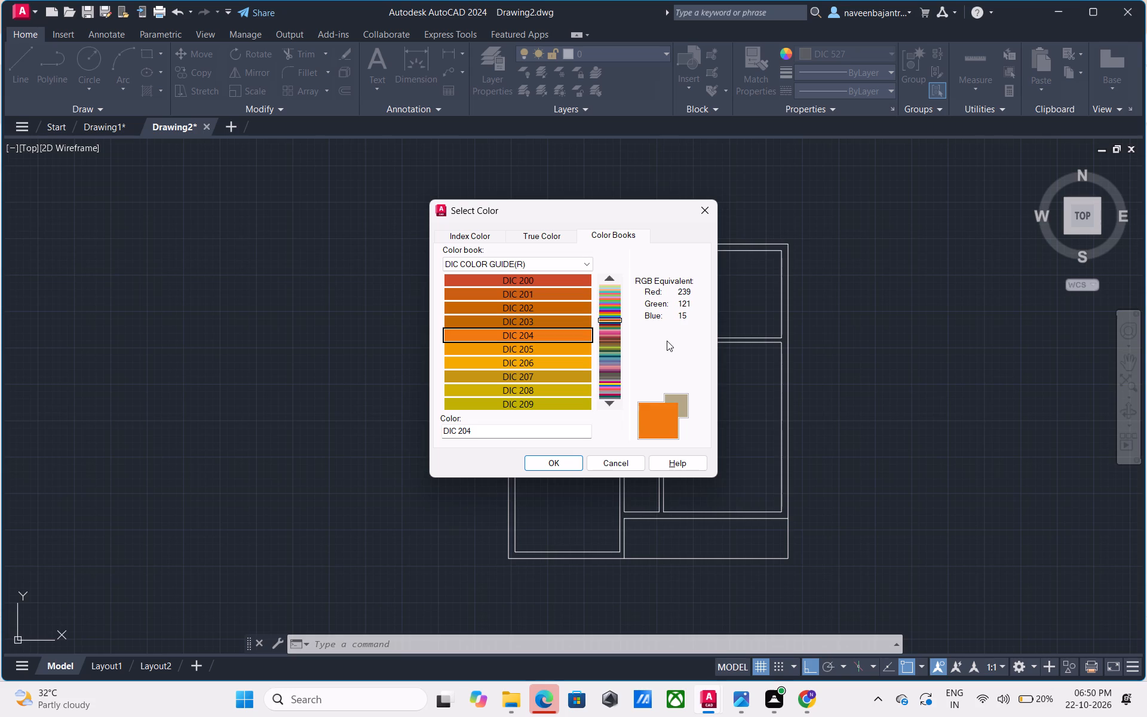
key("Down")
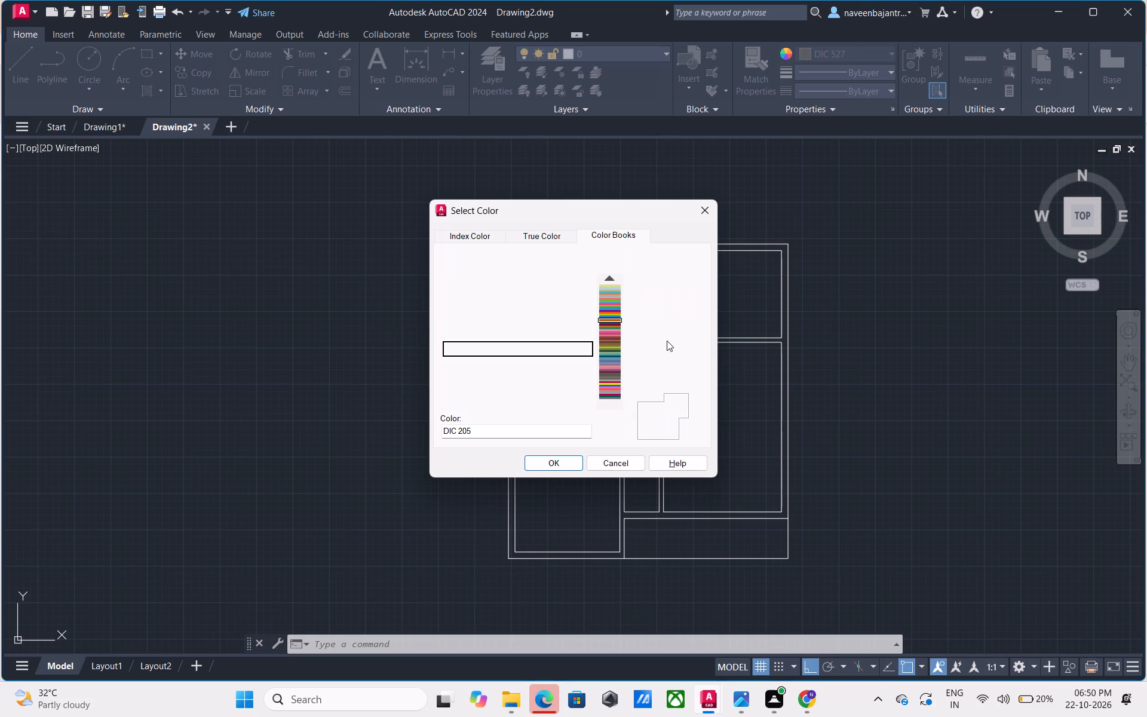
key("Down")
key("Down")
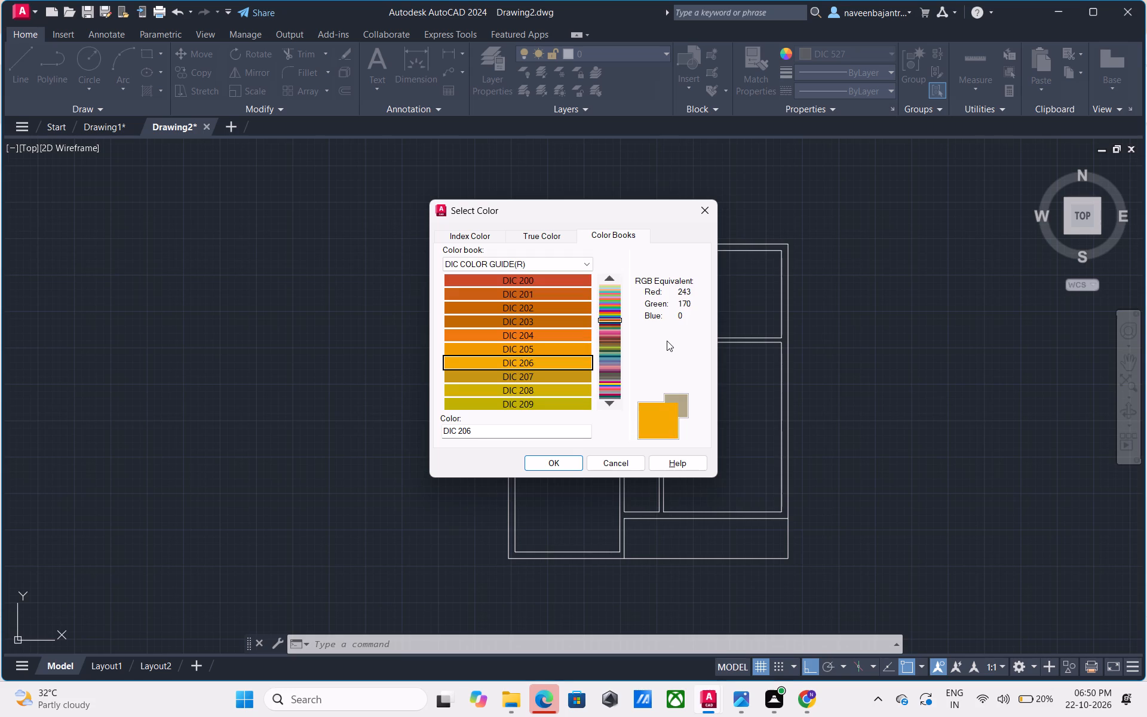
key("Down")
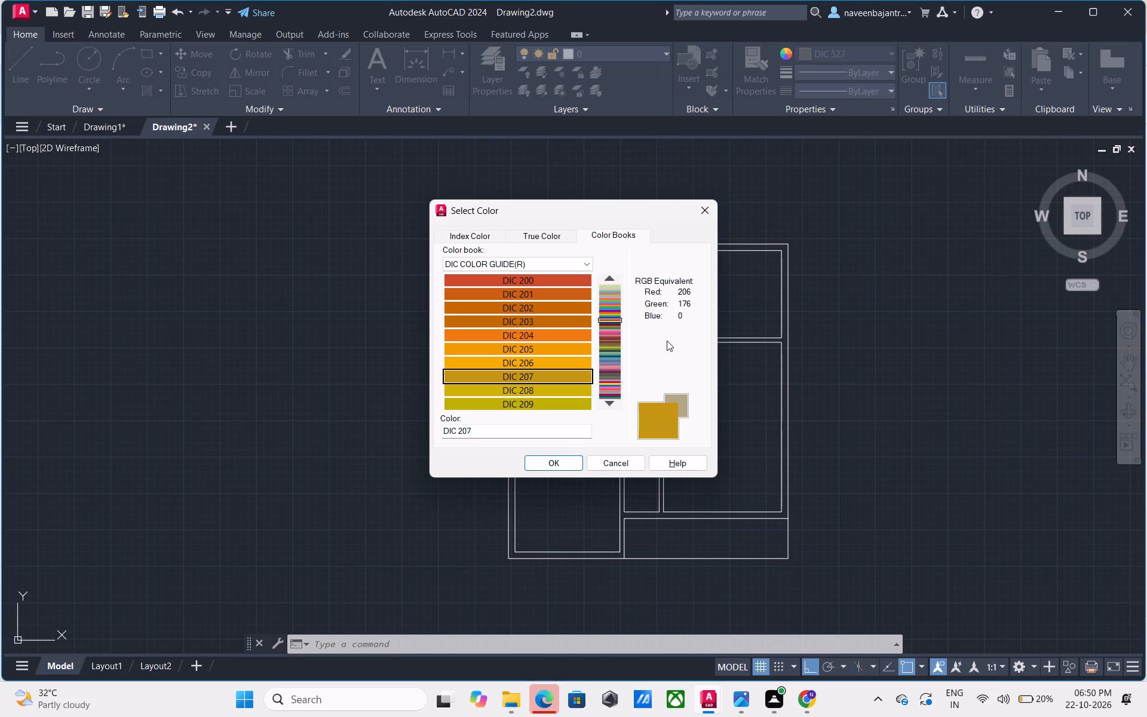
key("Down")
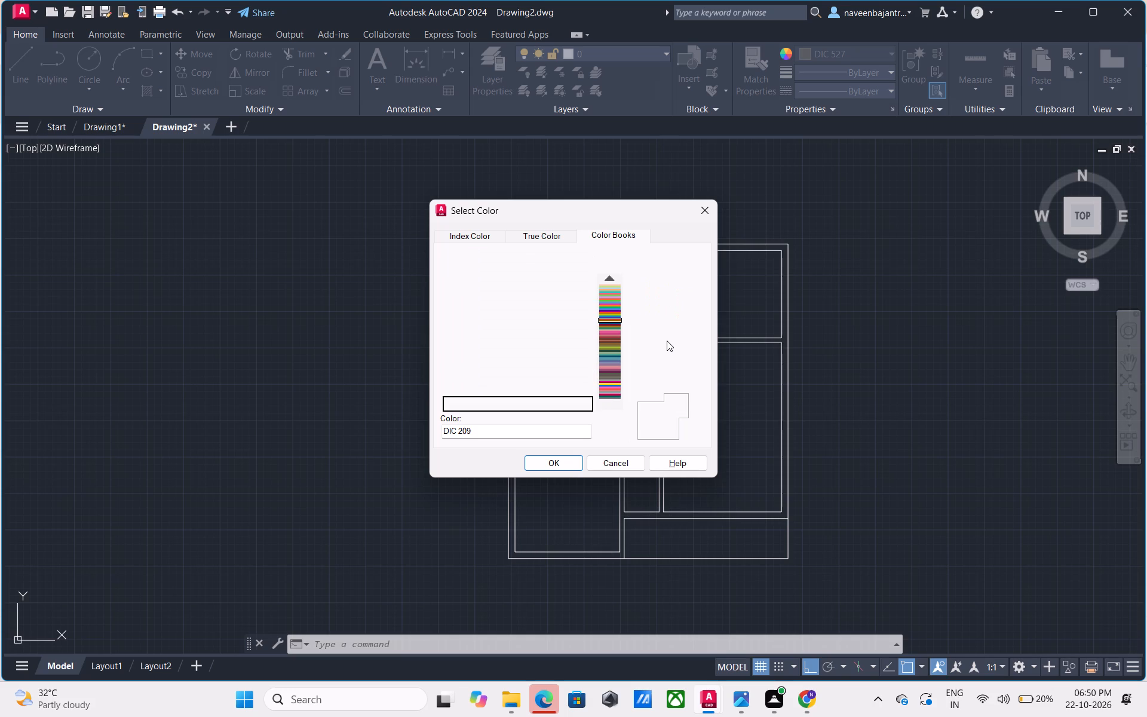
Examine the green to teal shades DIC 210 through DIC 219 in the DIC COLOR GUIDE(R) color book as color candidates.
key("Down")
key("Down")
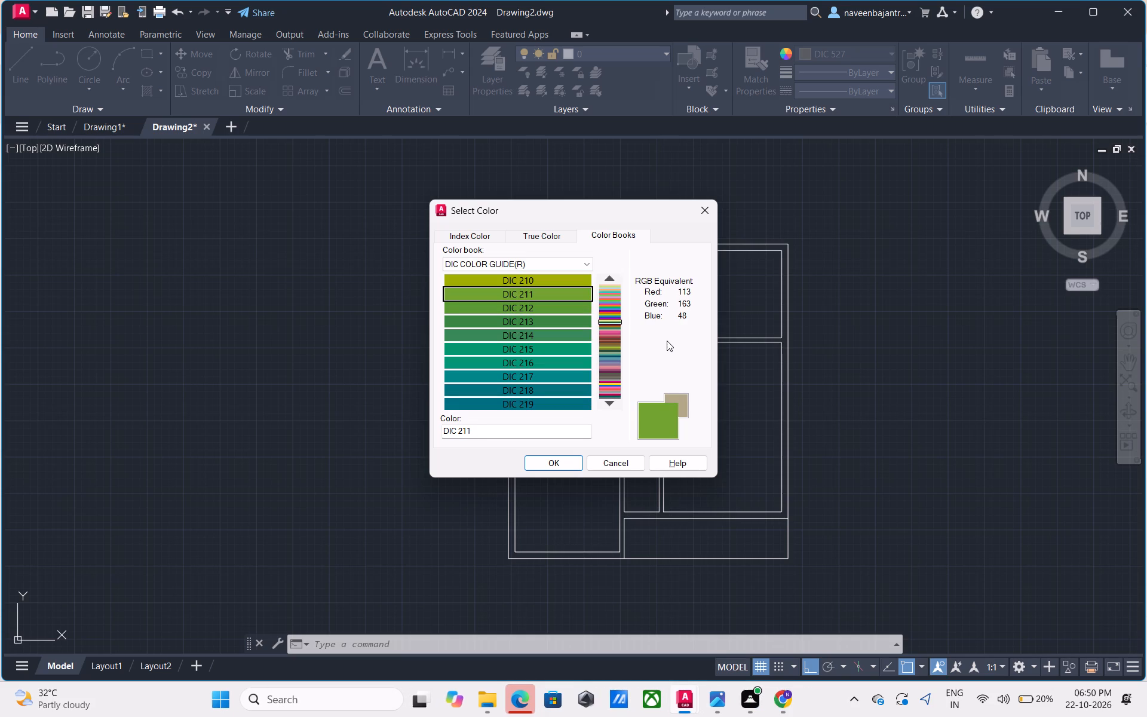
key("Down")
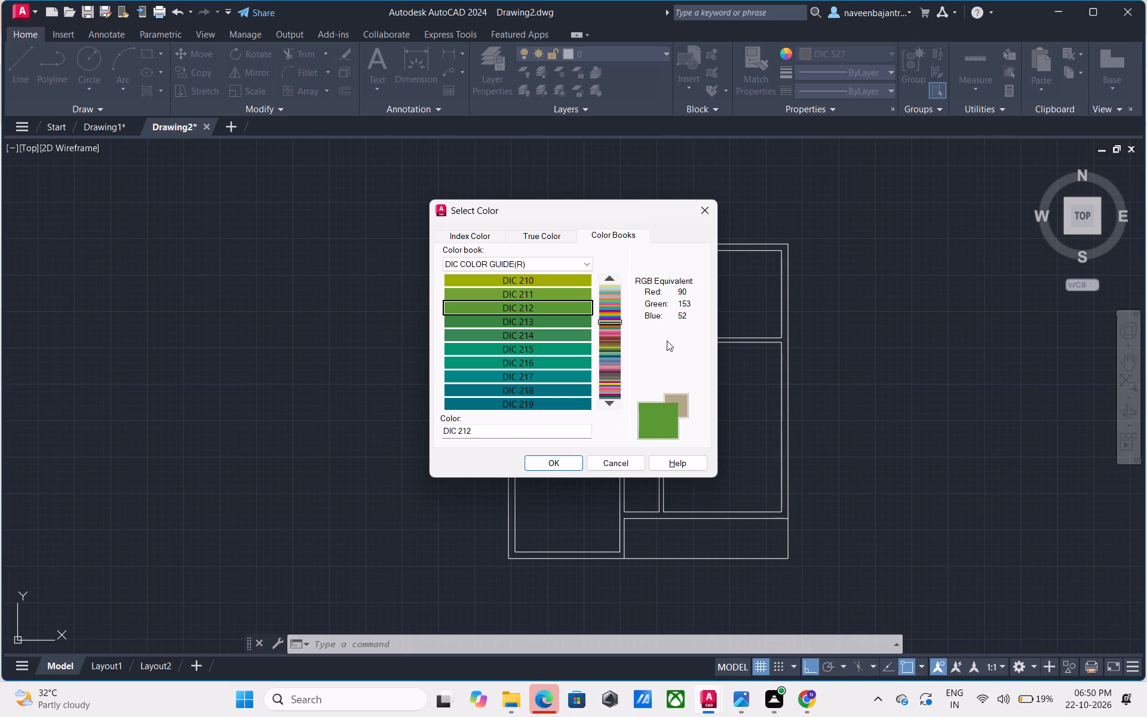
key("Down")
key("Down")
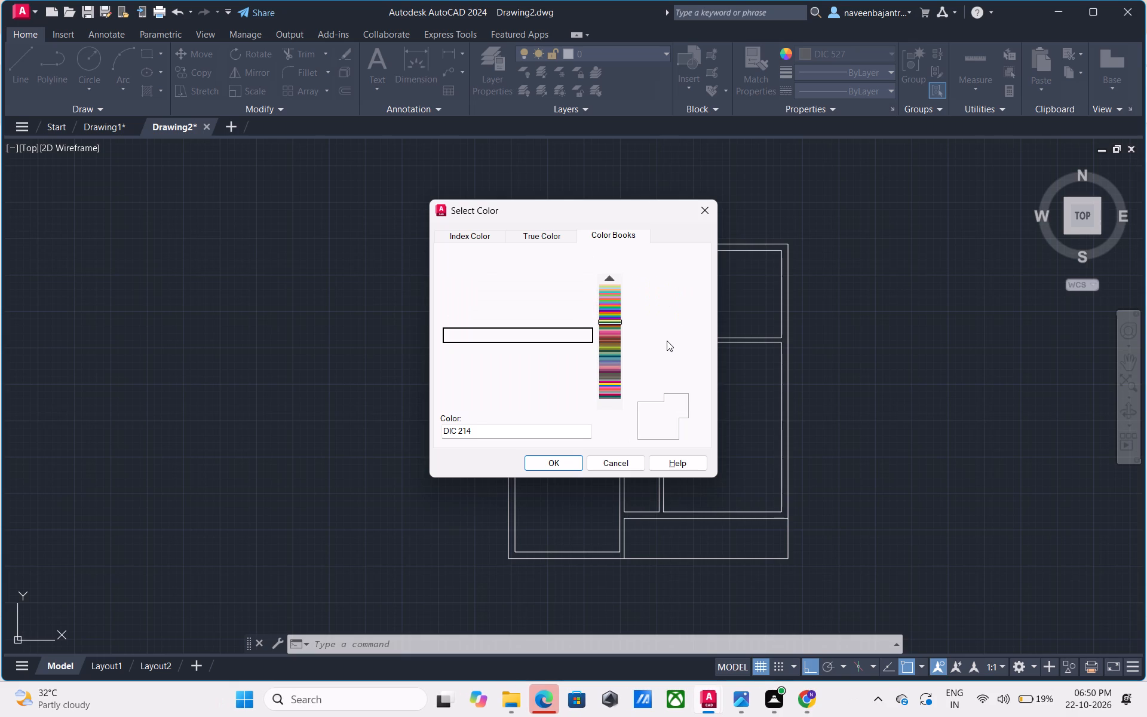
key("Down")
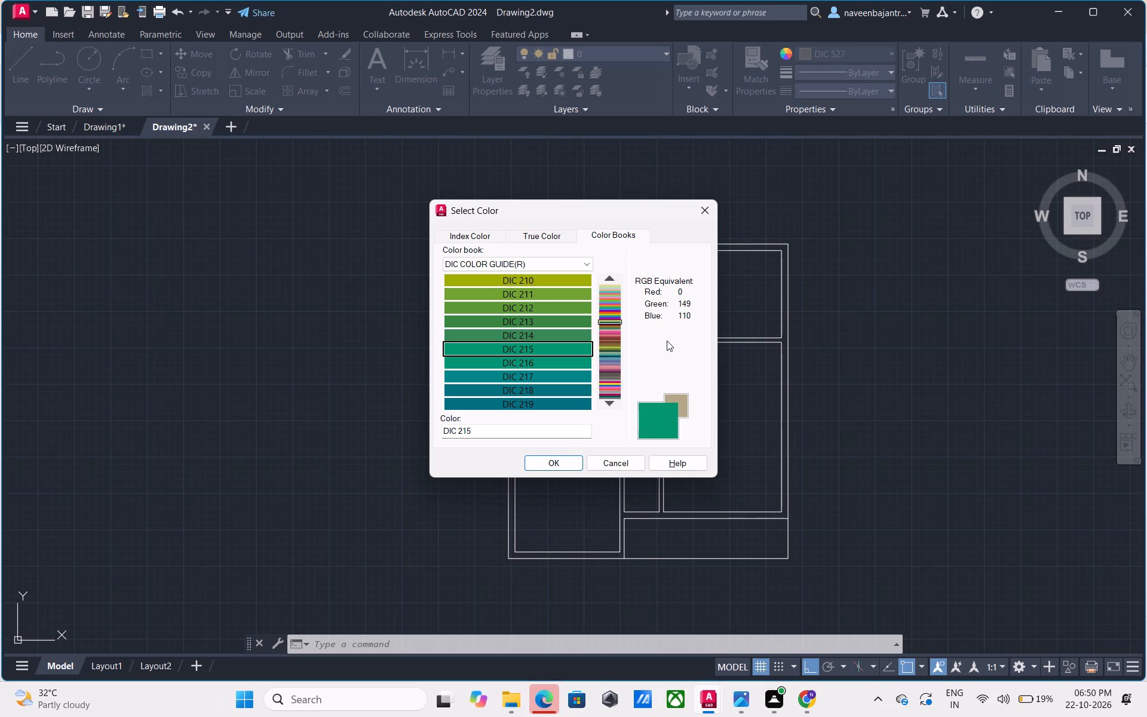
key("Down")
key("Down")
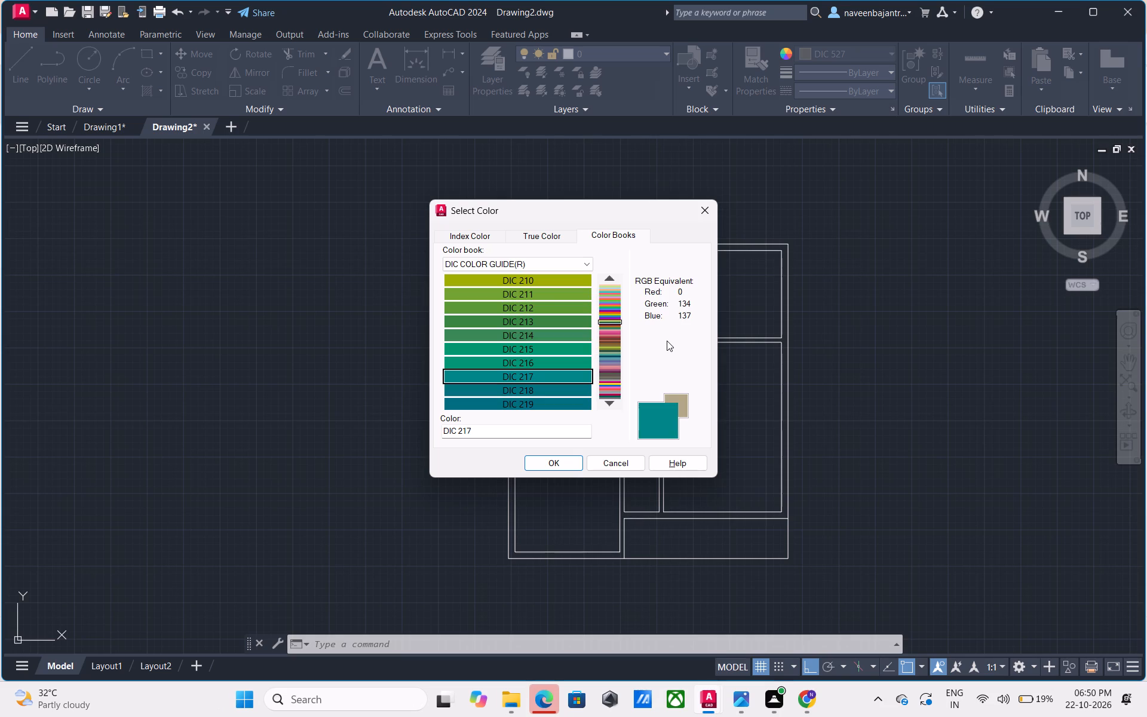
key("Down")
key("Down")
Set the current object color to the dark purple shade DIC 229 from the DIC COLOR GUIDE(R) color book.
key("Down")
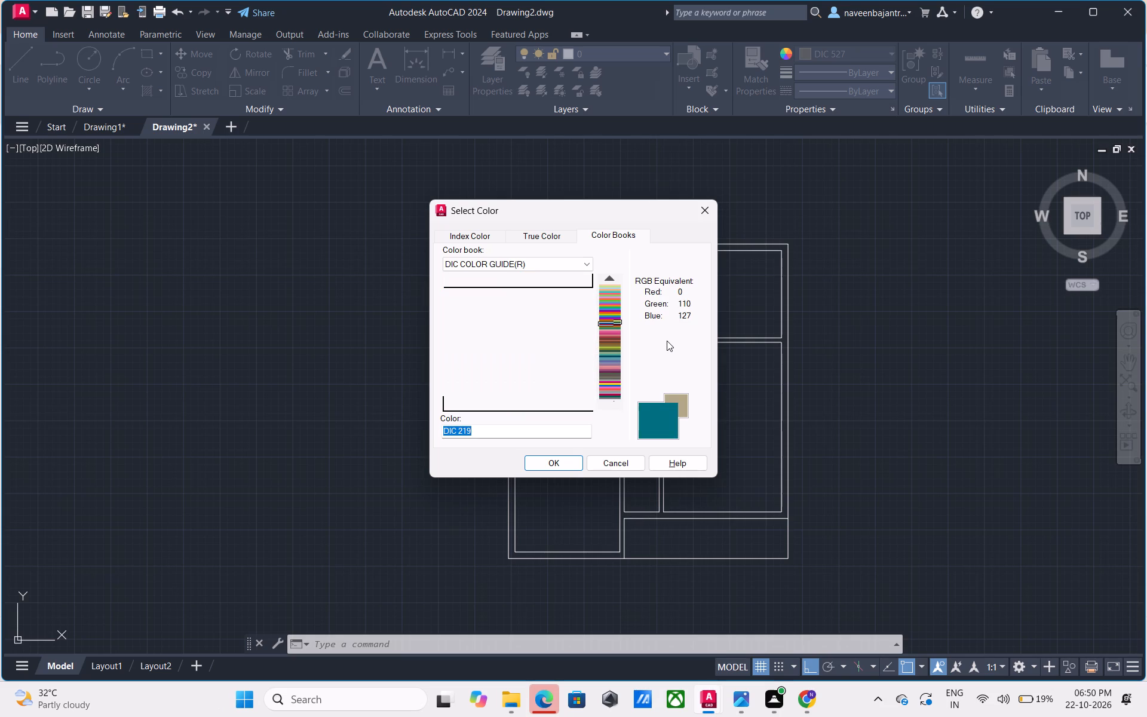
key("Down")
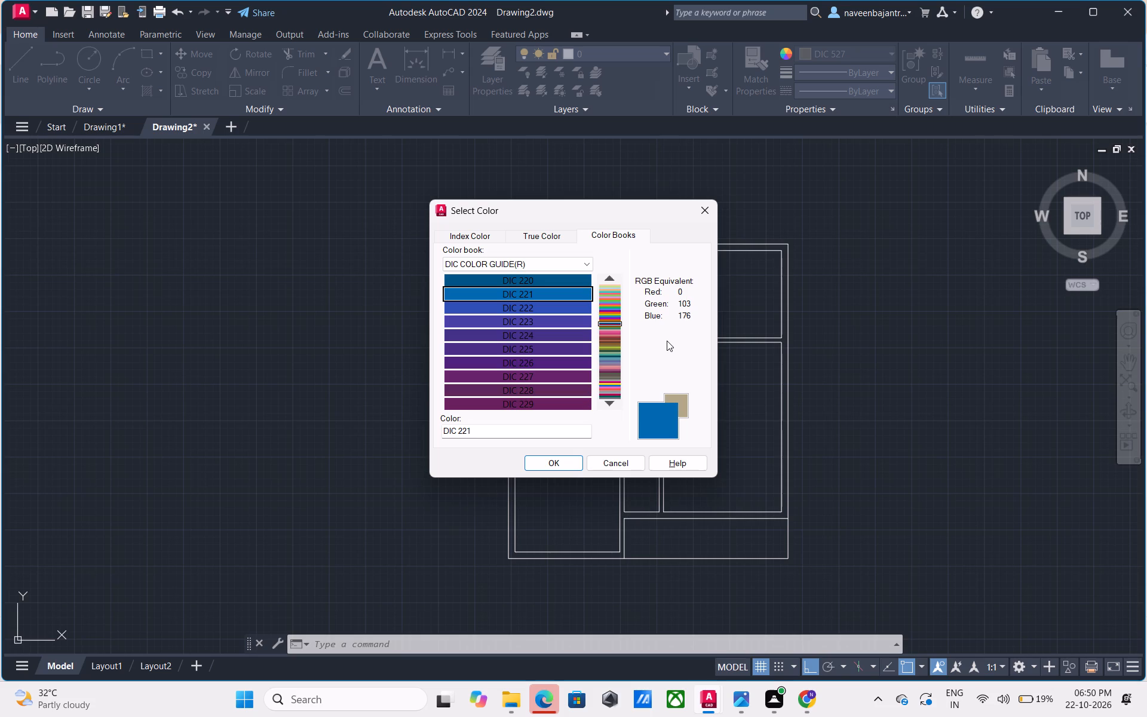
key("Down")
key("Down")
key("Down")
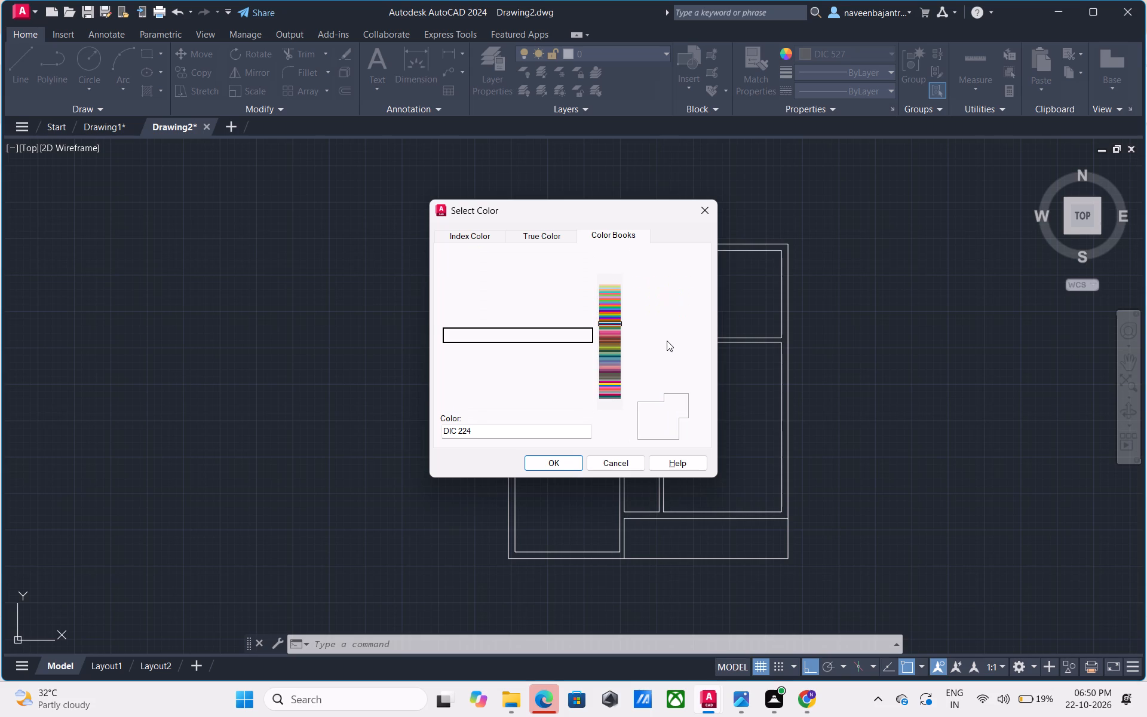
key("Down")
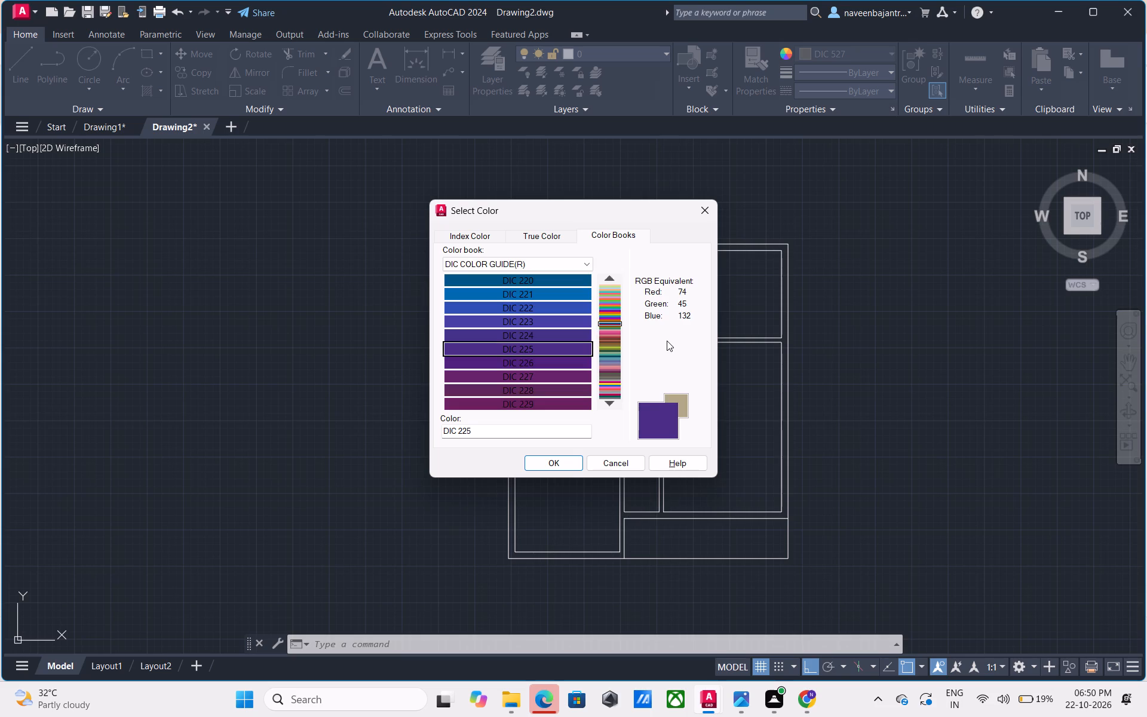
left_click(530, 400)
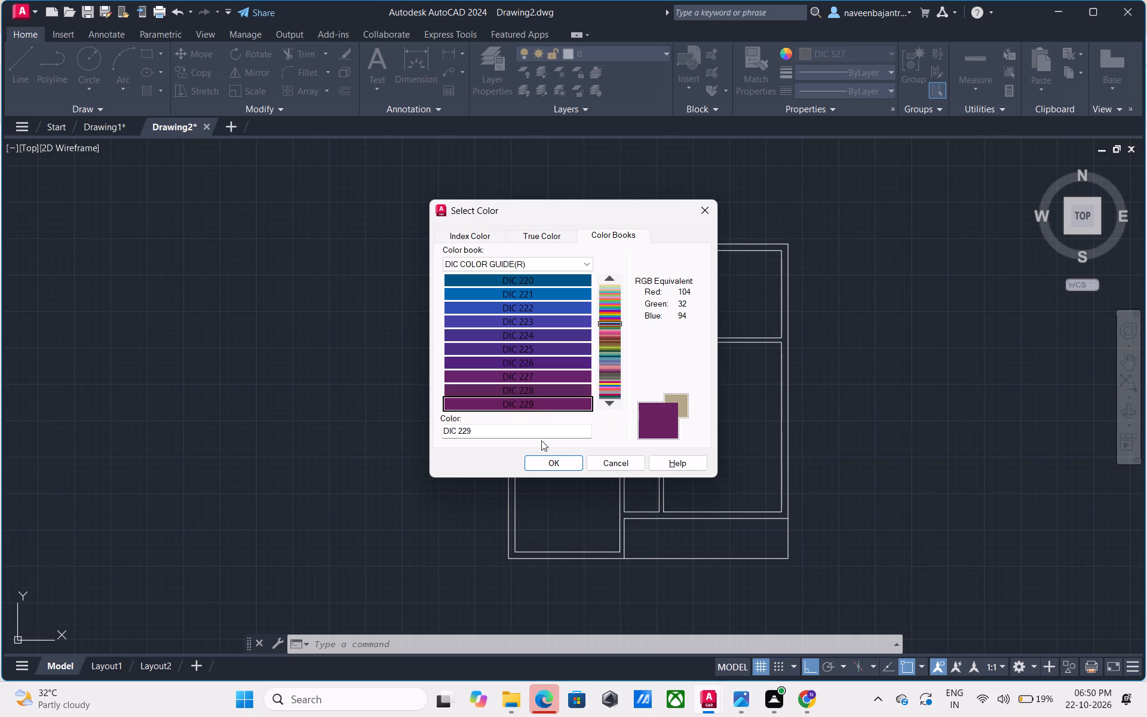
left_click(546, 458)
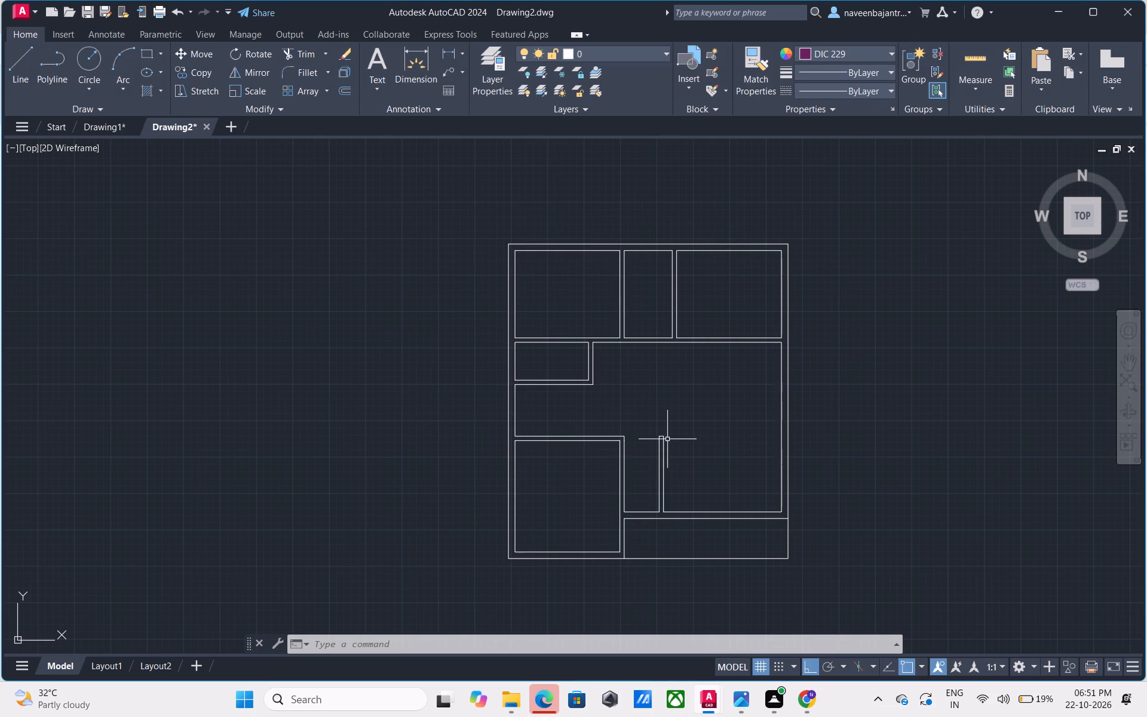
Draw a short horizontal test line in the current color in the empty space east of the floor plan.
key("l")
key("space")
left_click(847, 363)
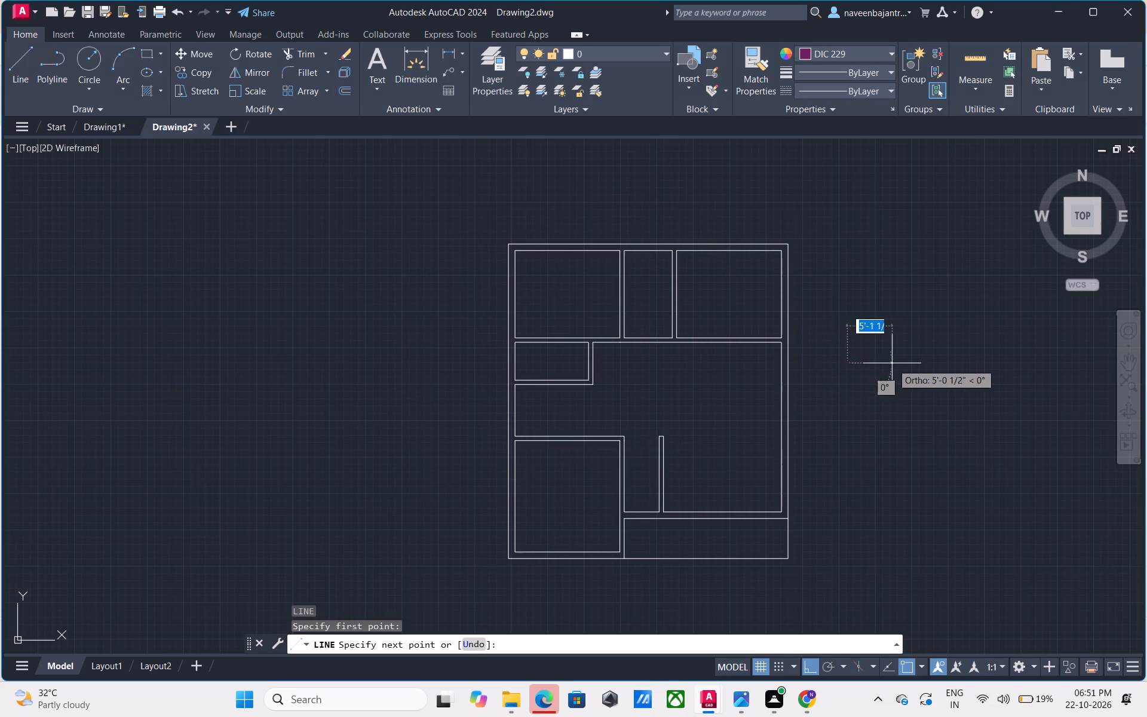
left_click(902, 365)
key("Escape")
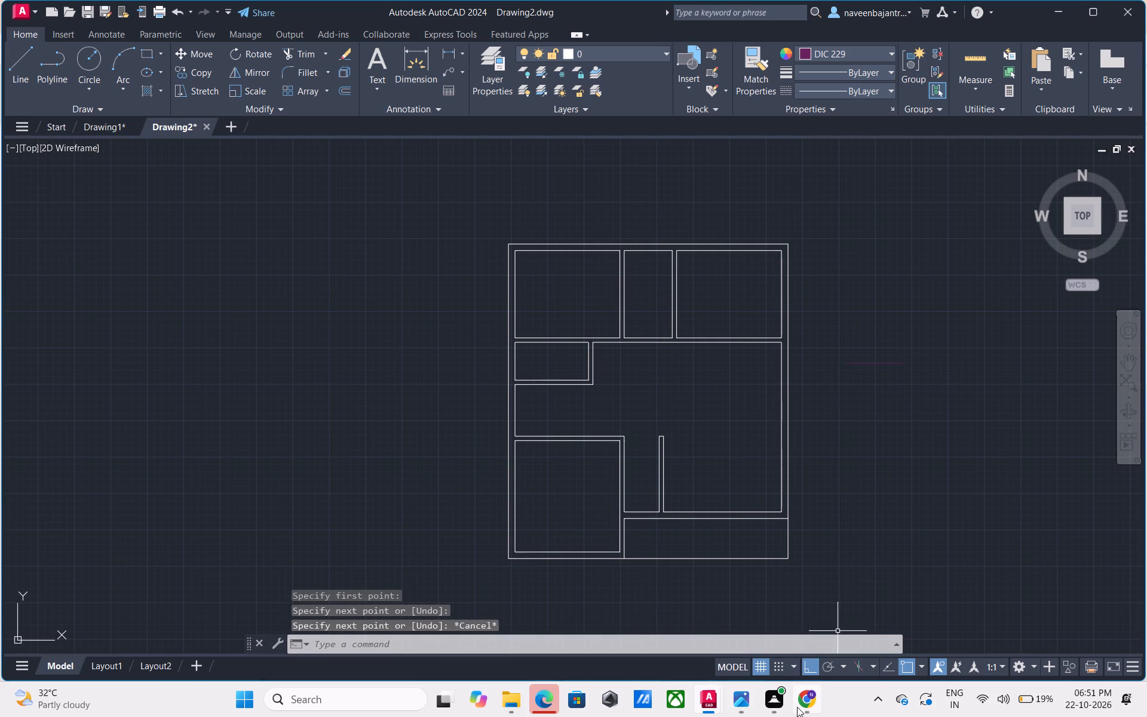
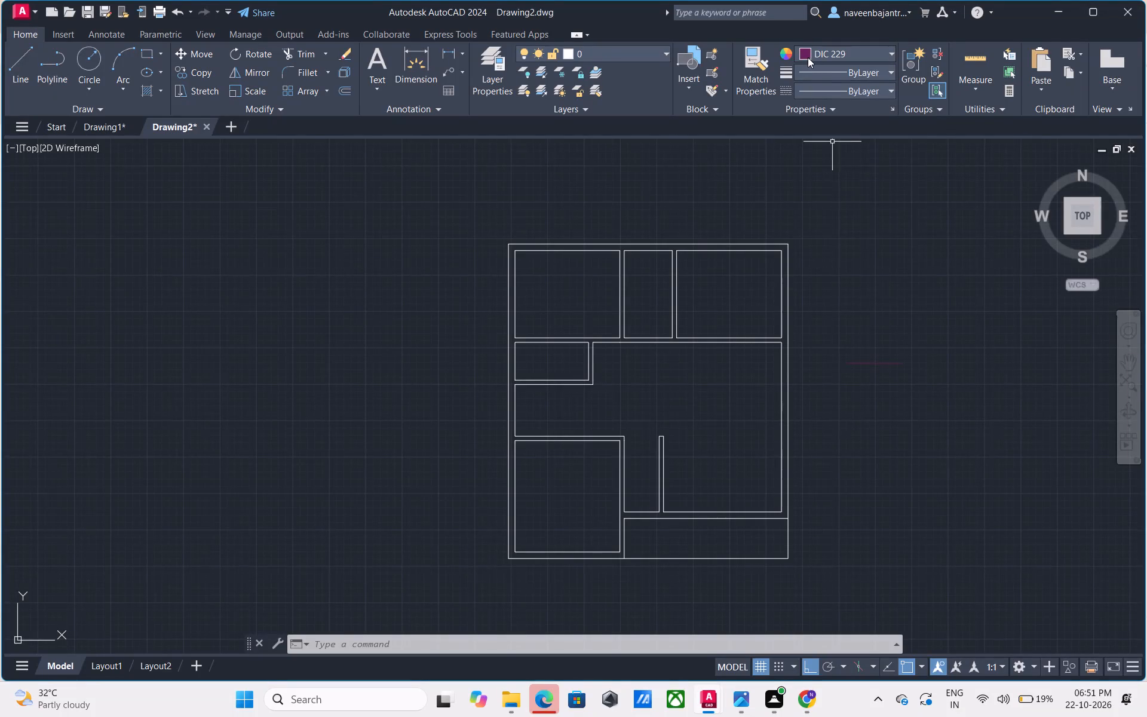
Reopen the DIC COLOR GUIDE(R) color book for the current object color and examine the dark purple shades DIC 227 through DIC 229.
left_click(808, 57)
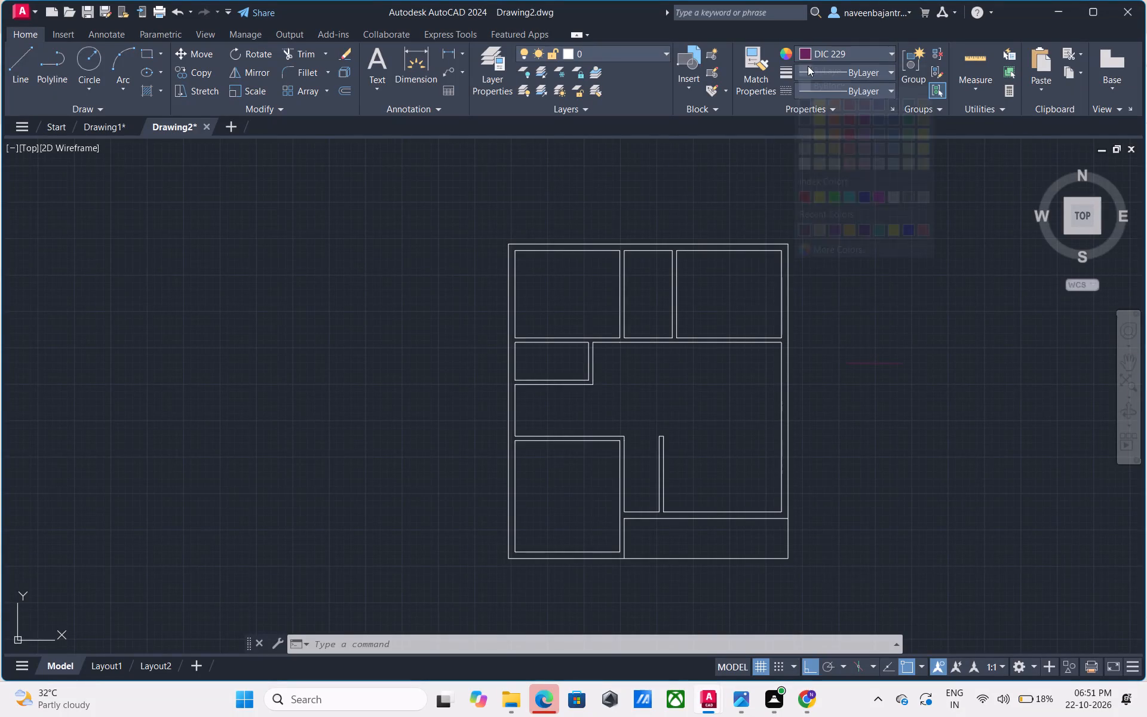
left_click(827, 246)
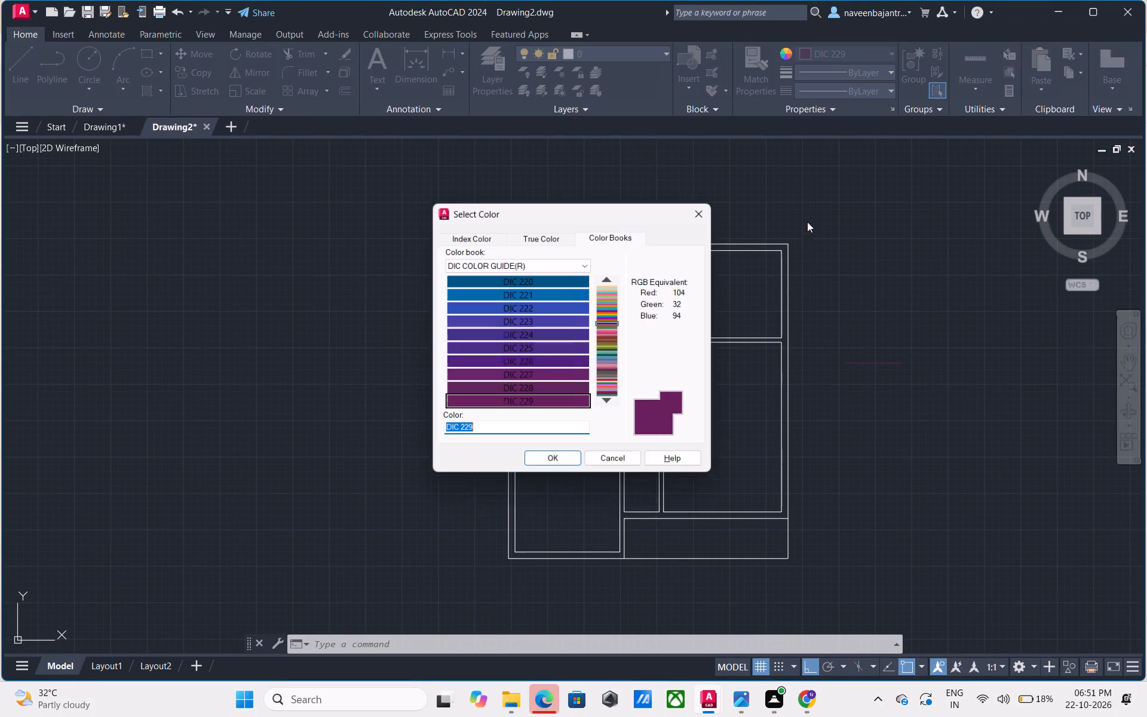
left_click(590, 236)
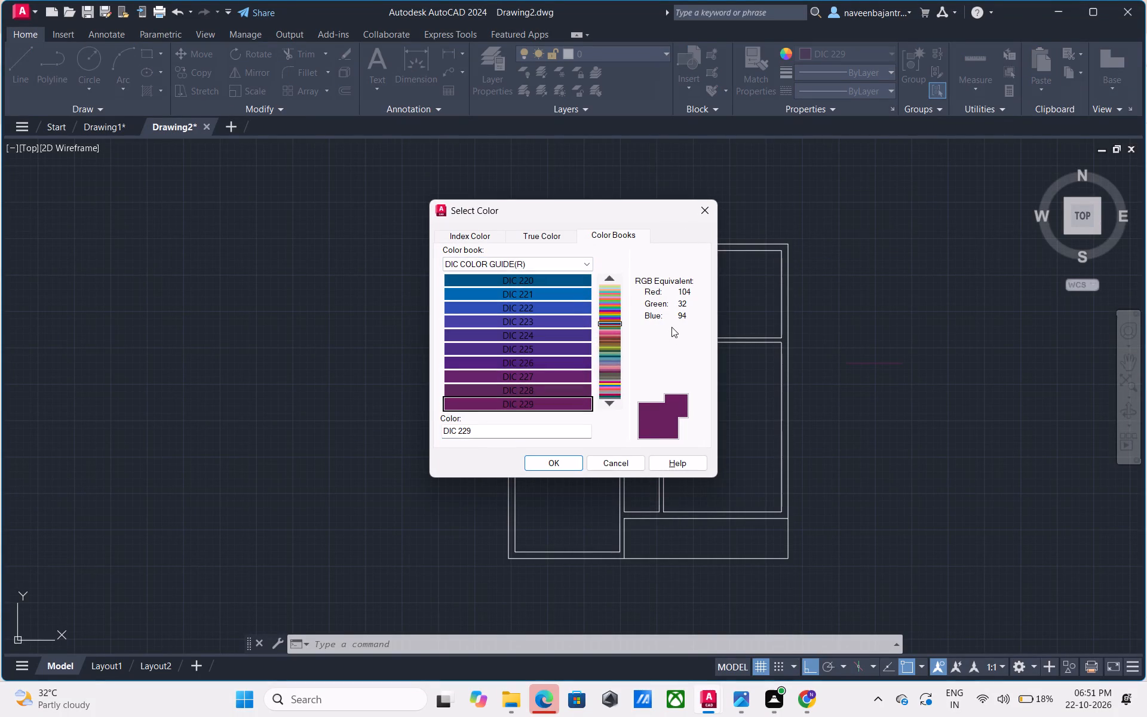
key("Down")
left_click(571, 370)
key("Down")
left_click(565, 378)
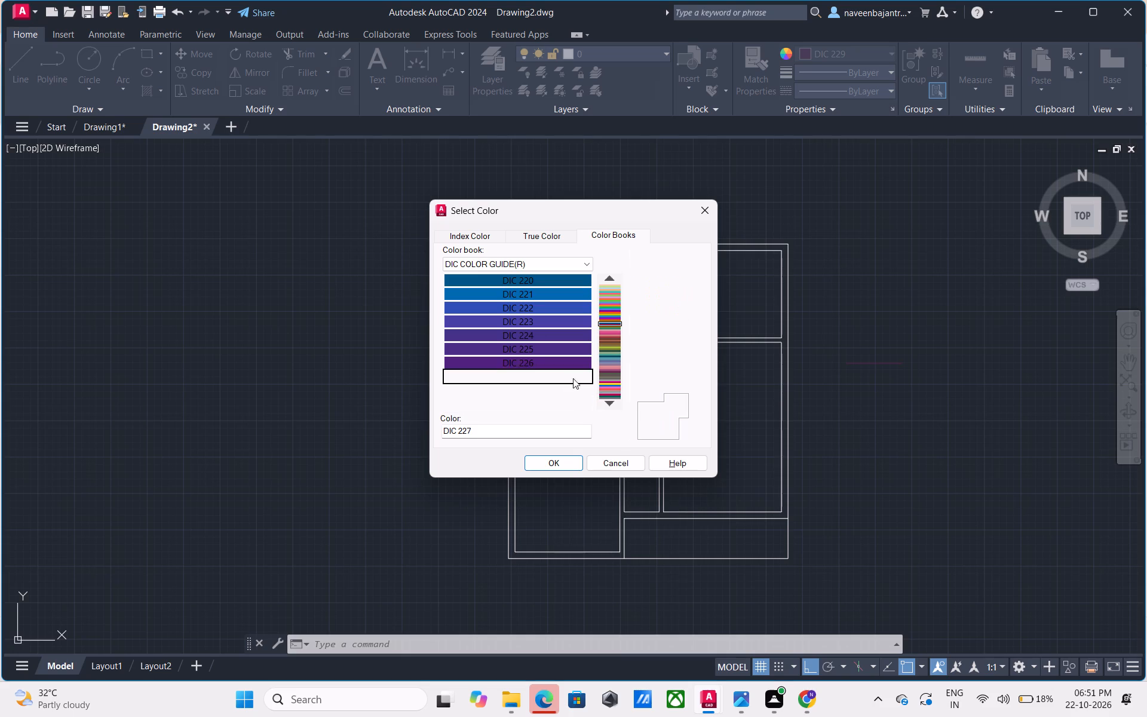
key("Down")
key("Down")
Examine the dark magenta to orange-brown shades DIC 230 through DIC 239 in the DIC COLOR GUIDE(R) color book as color candidates.
key("Down")
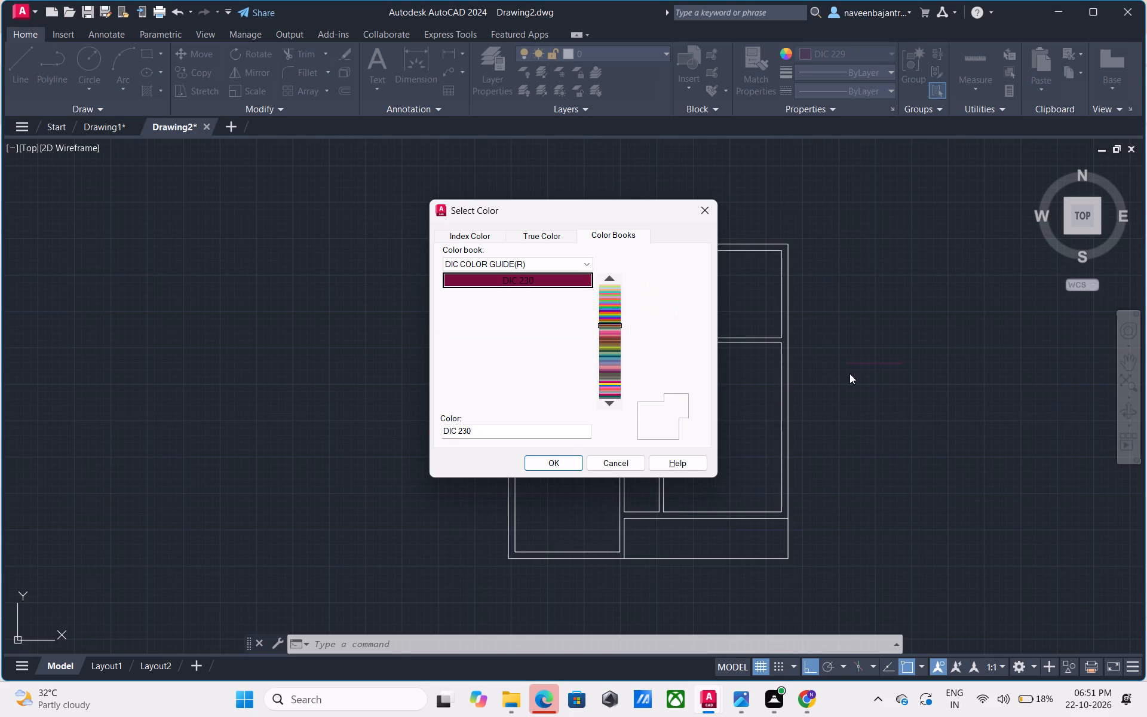
key("Down")
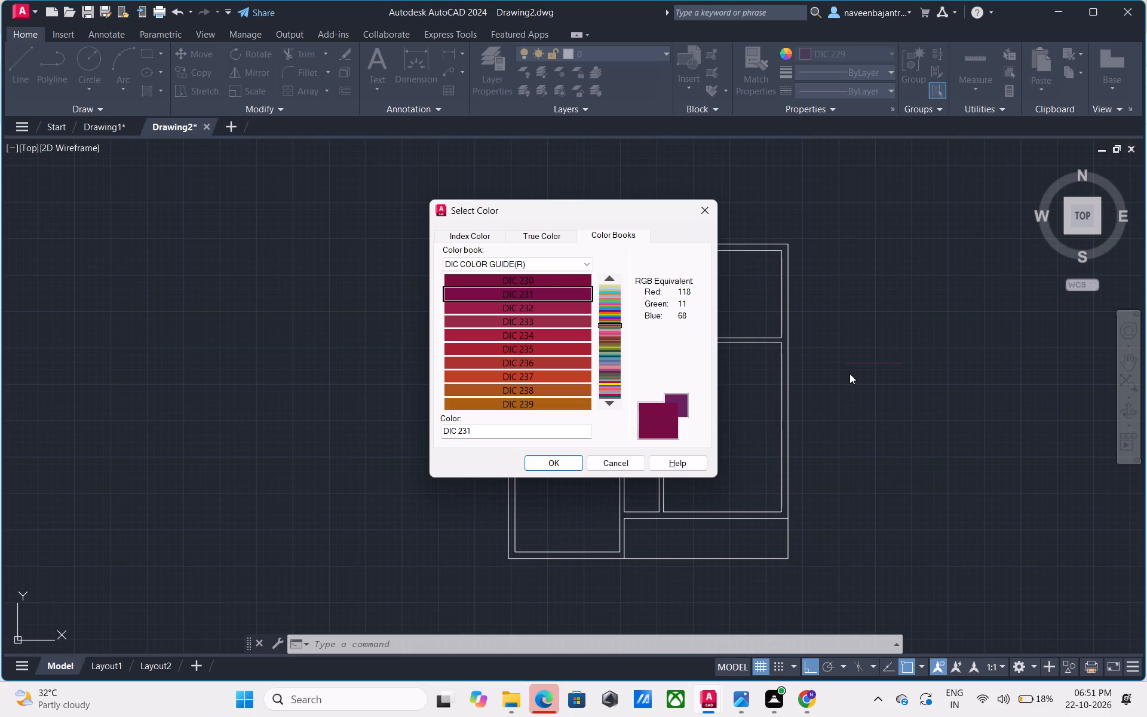
key("Down")
key("Down")
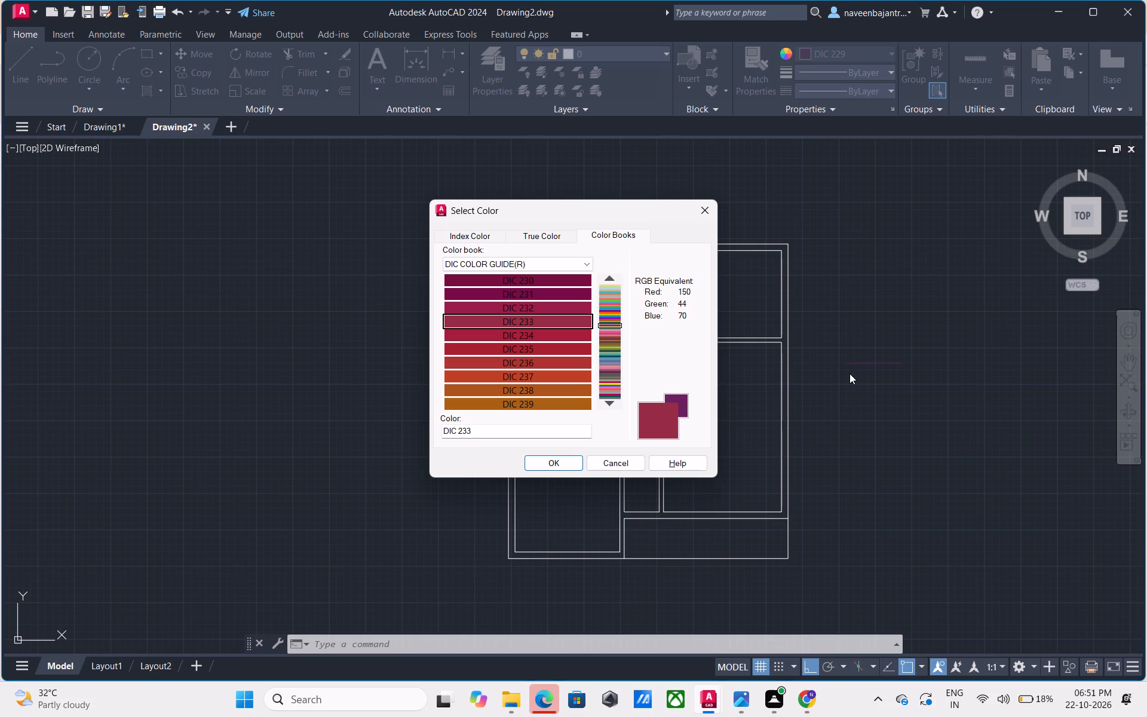
key("Down")
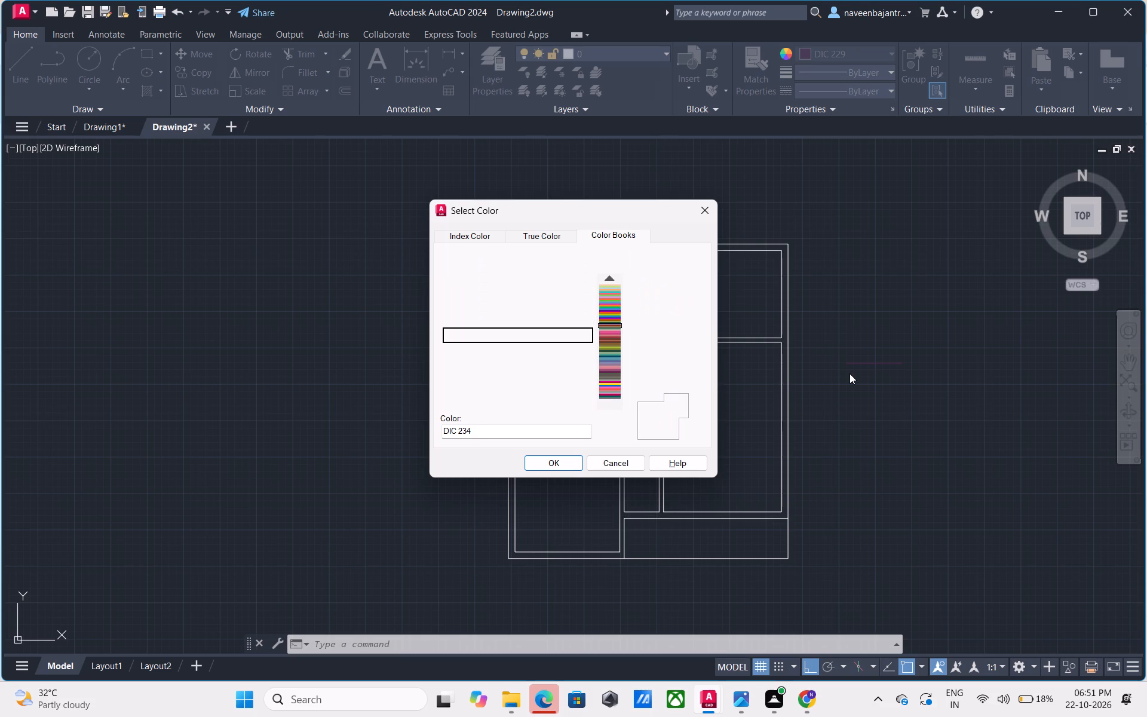
key("Down")
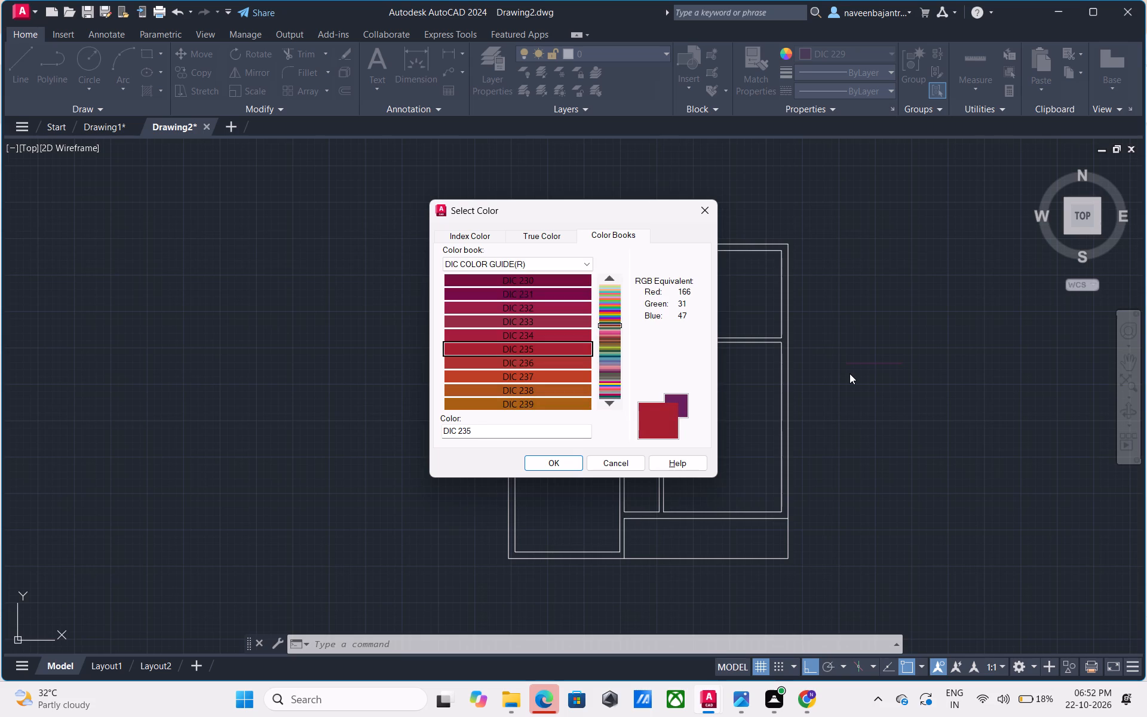
key("Down")
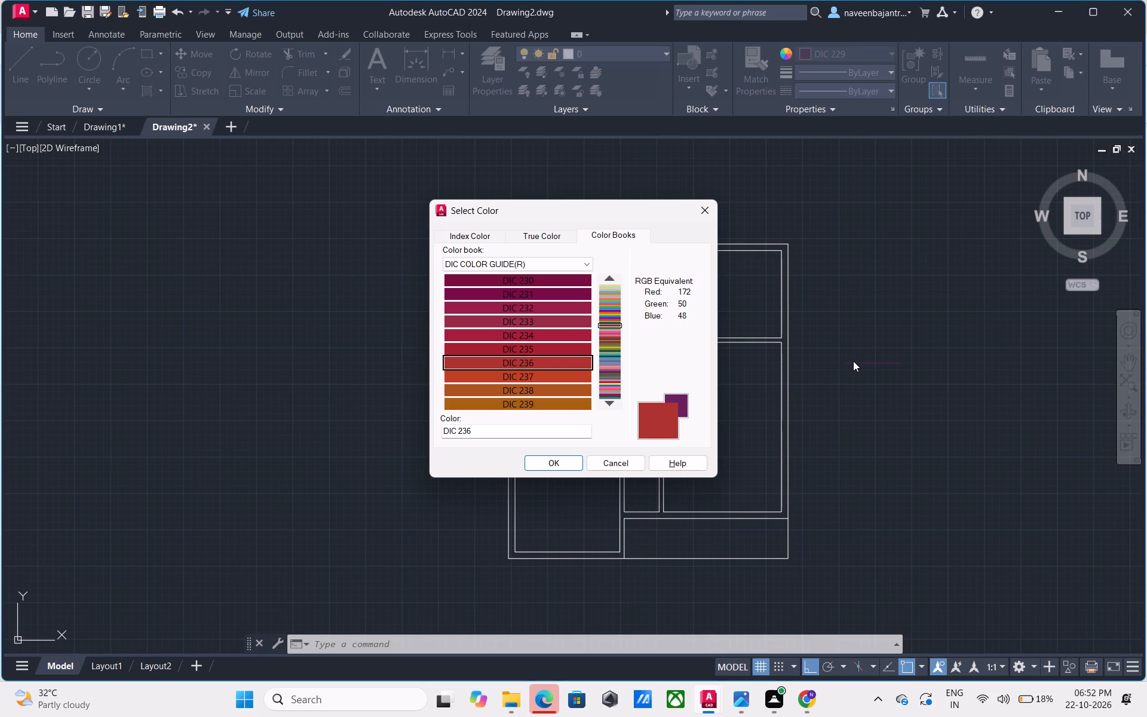
key("Down")
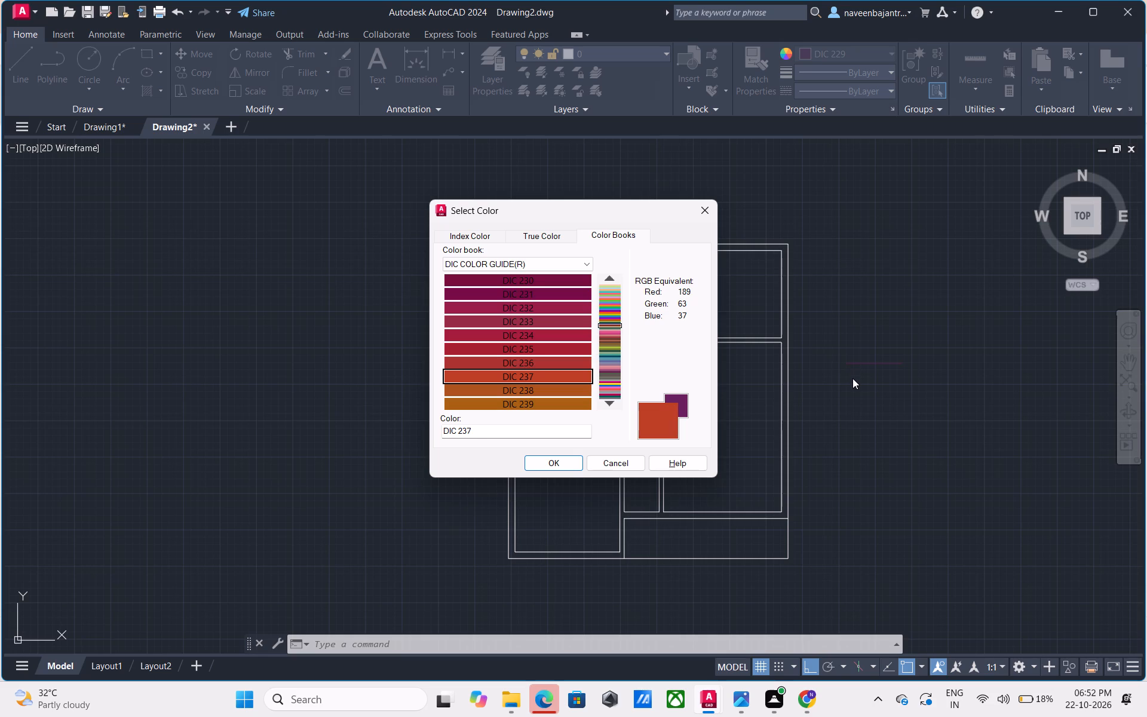
key("Down")
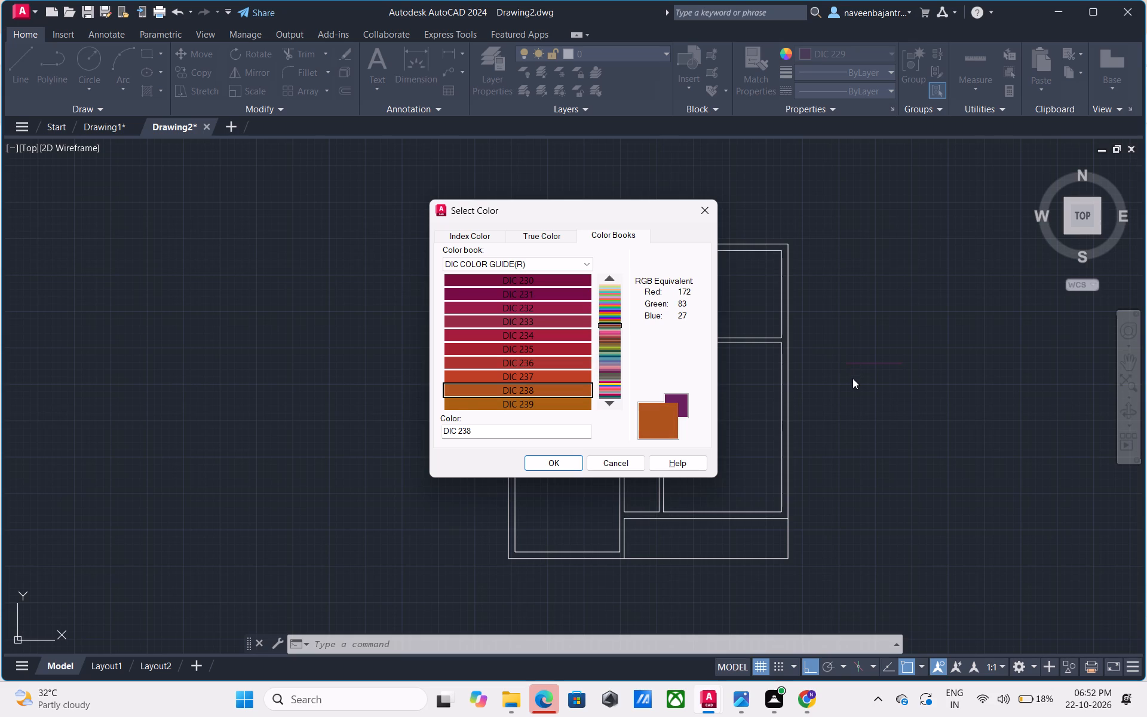
key("Down")
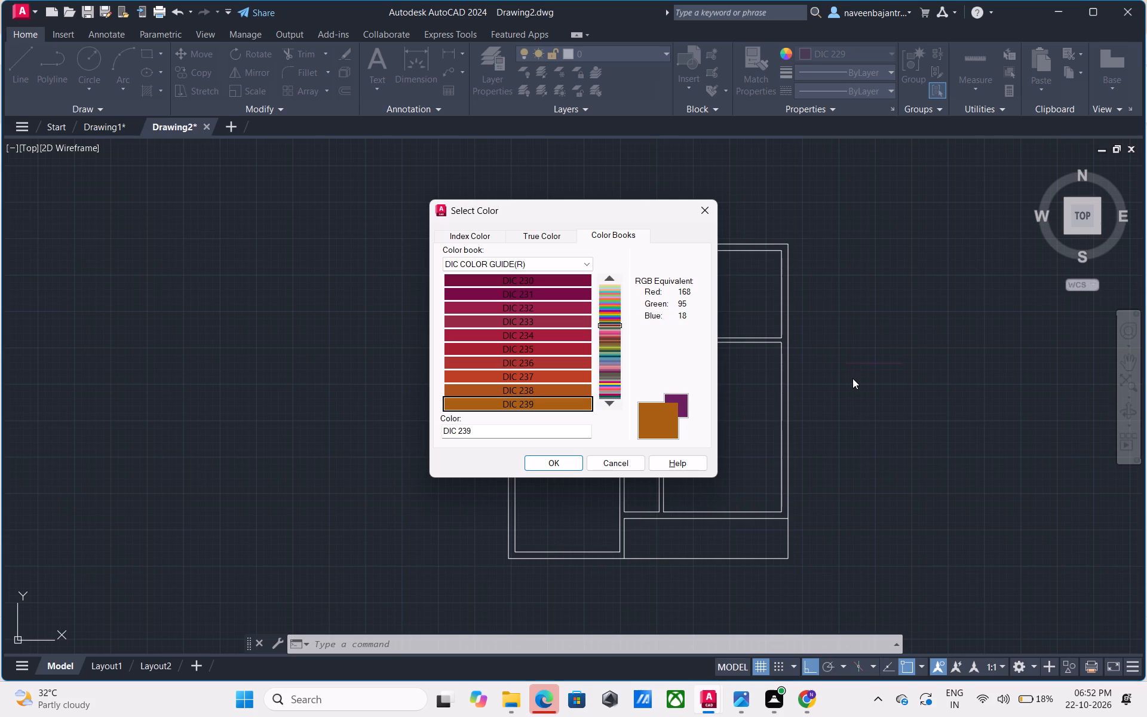
Examine the ochre to green shades DIC 240 through DIC 249 in the DIC COLOR GUIDE(R) color book as color candidates.
key("Down")
key("Down")
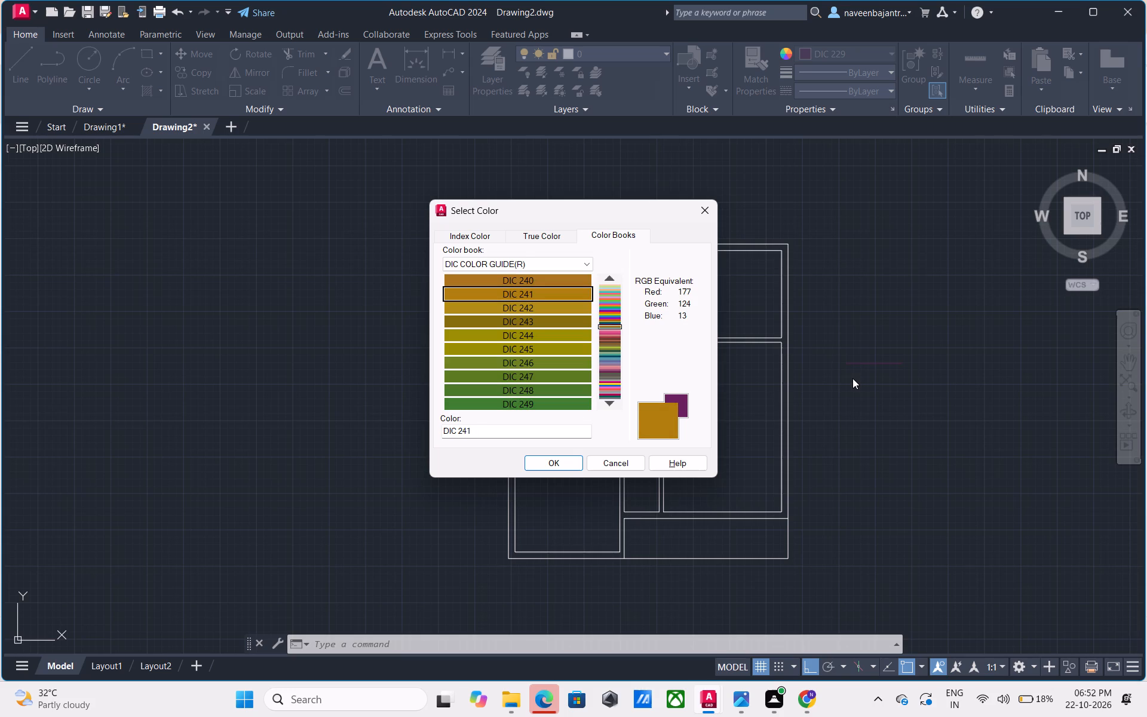
key("Down")
key("Down")
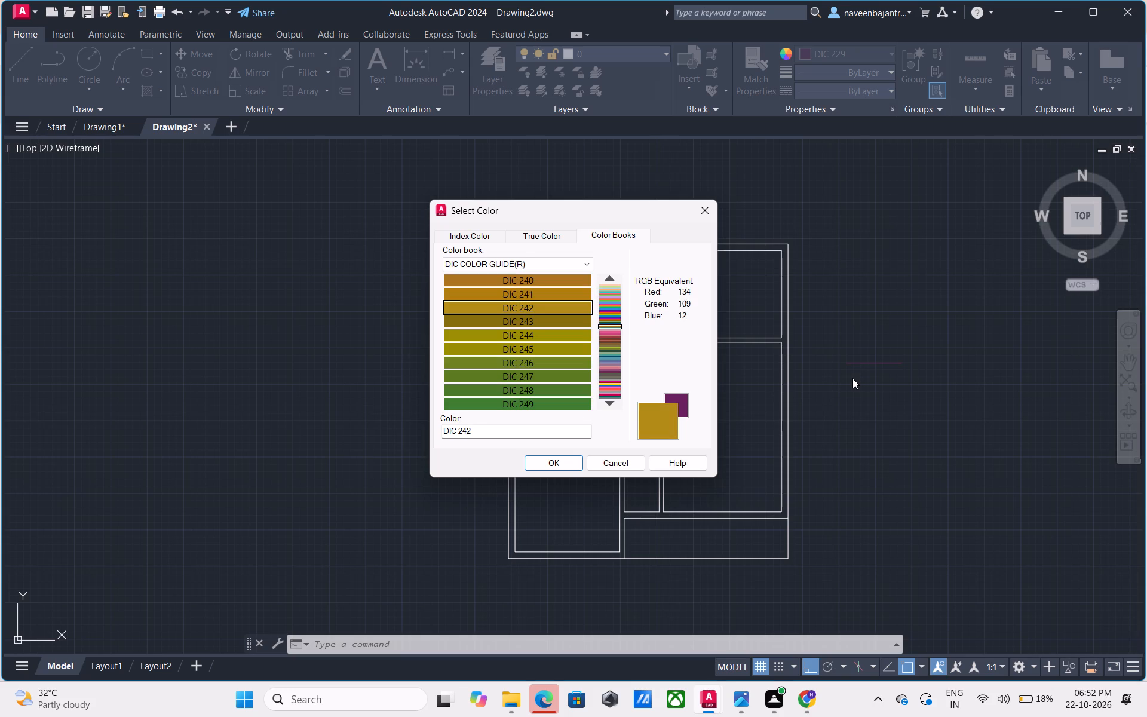
key("Down")
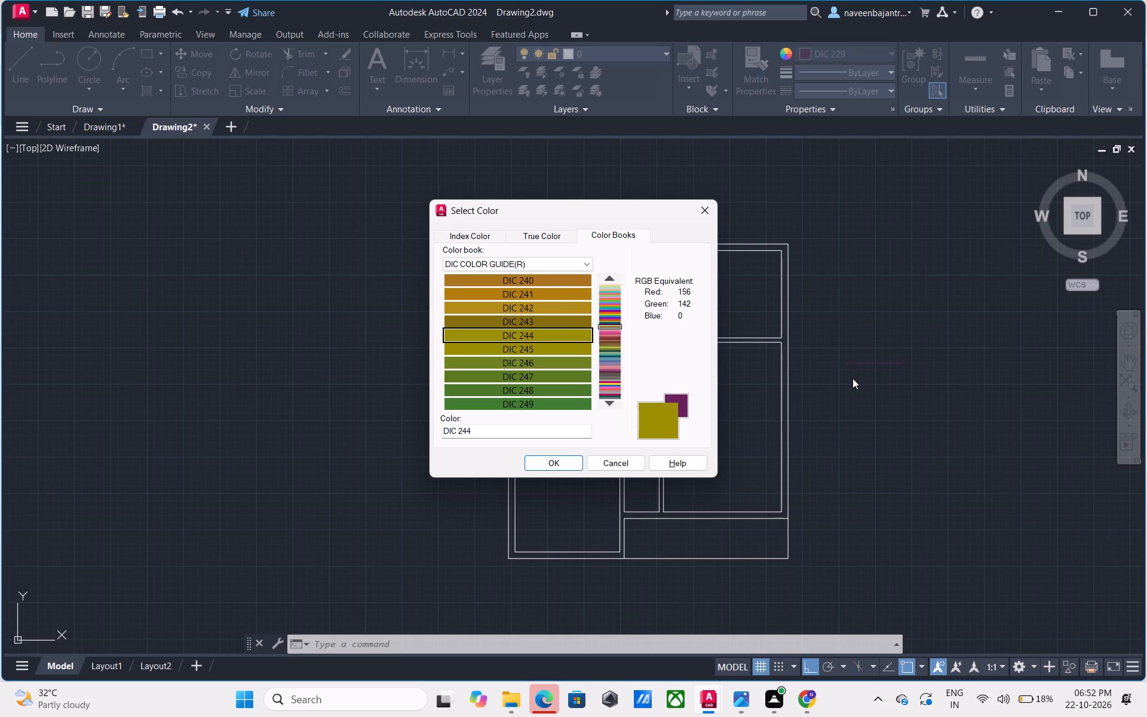
key("Down")
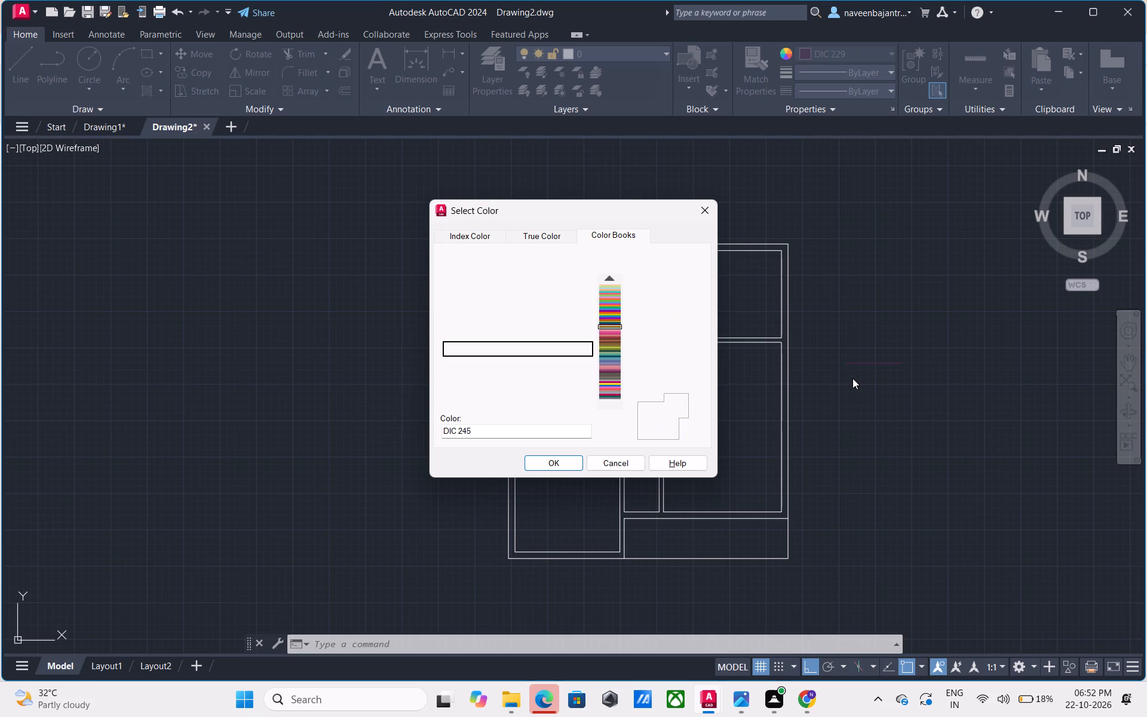
key("Down")
key("Down")
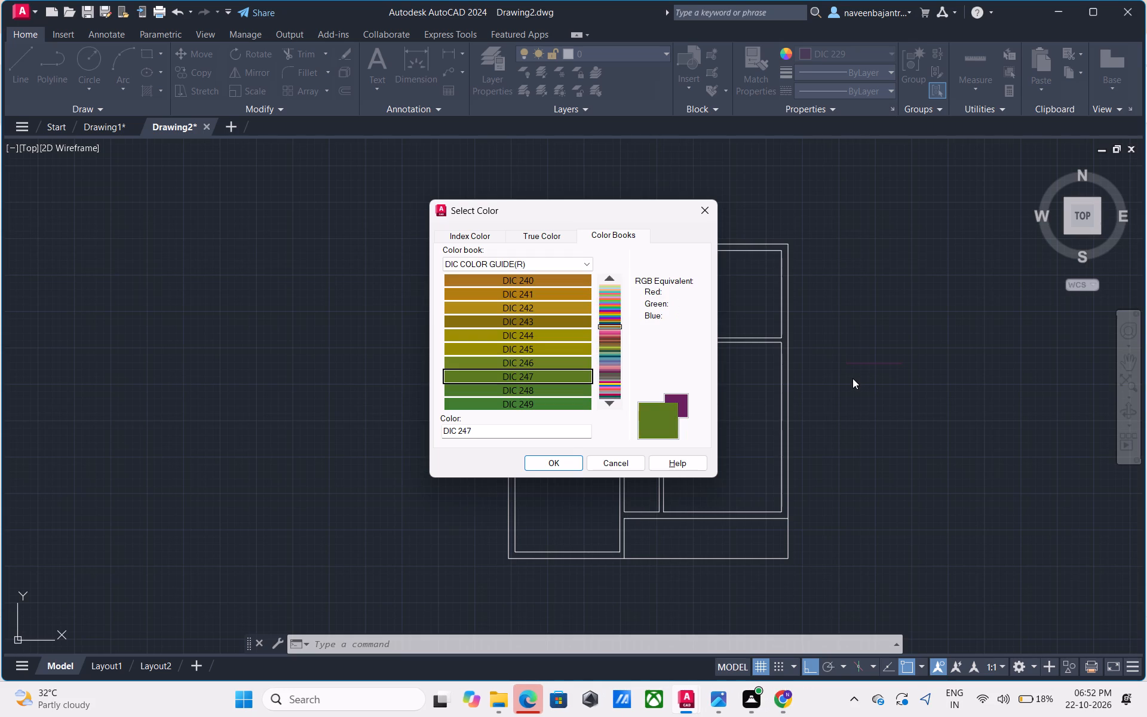
key("Down")
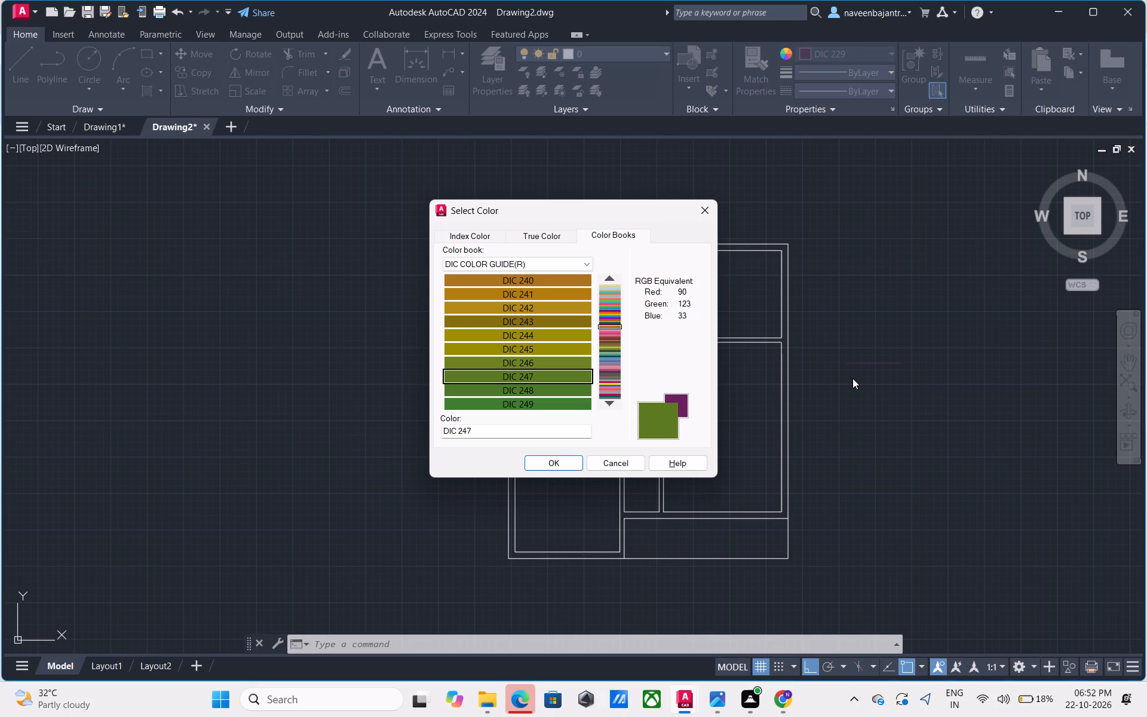
key("Down")
Examine the green, blue, purple and light pink shades DIC 250 through DIC 259 in the DIC COLOR GUIDE(R) color book as color candidates.
key("Down")
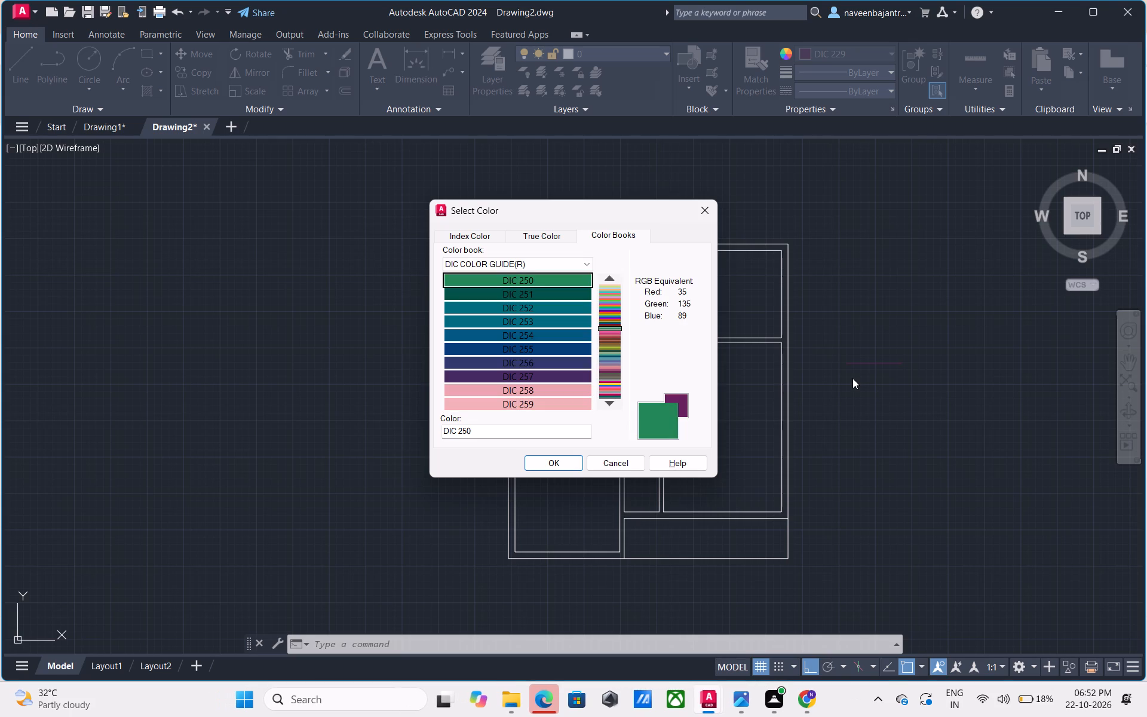
key("Down")
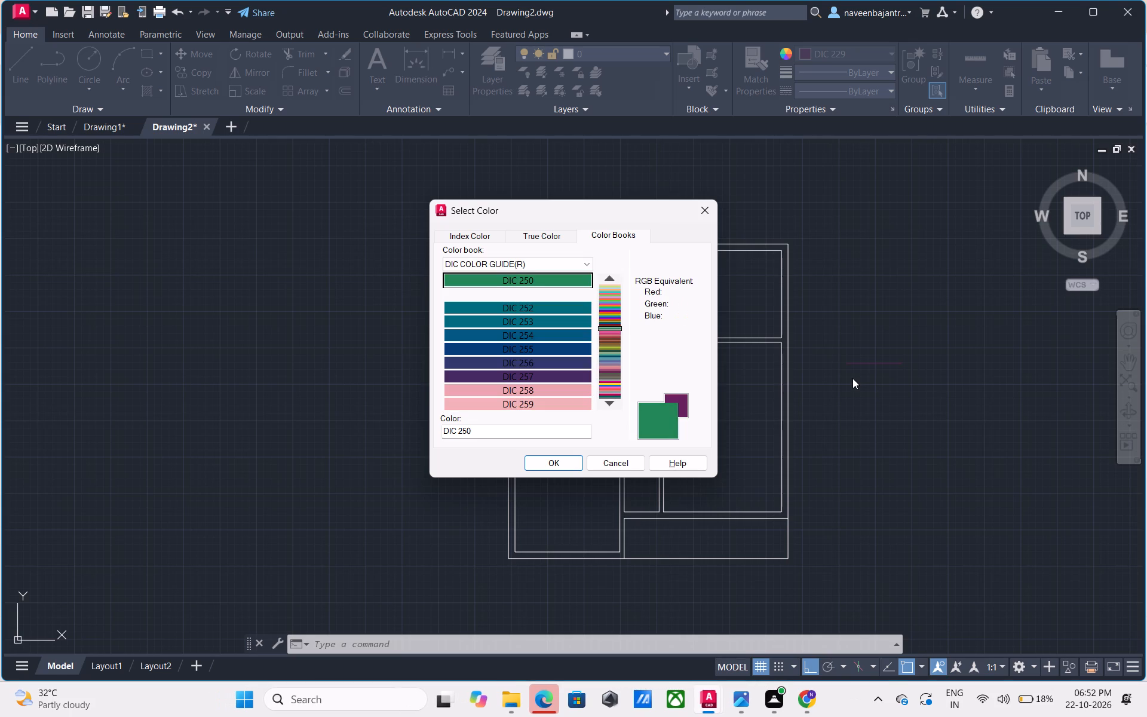
key("Down")
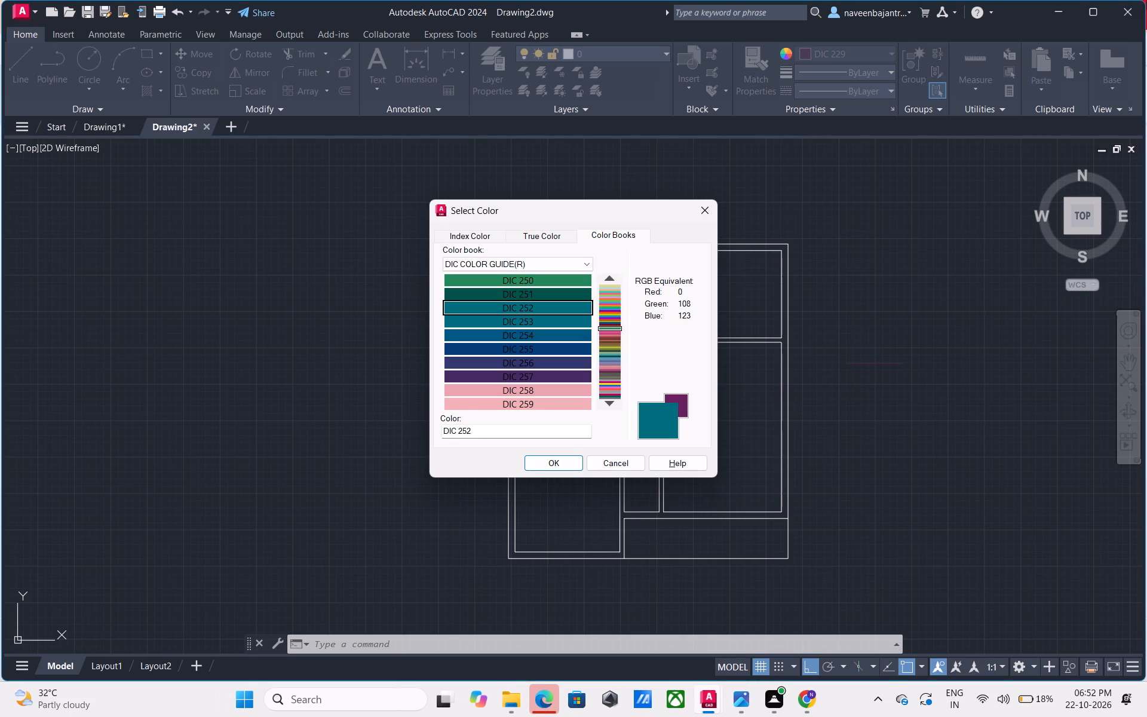
key("Down")
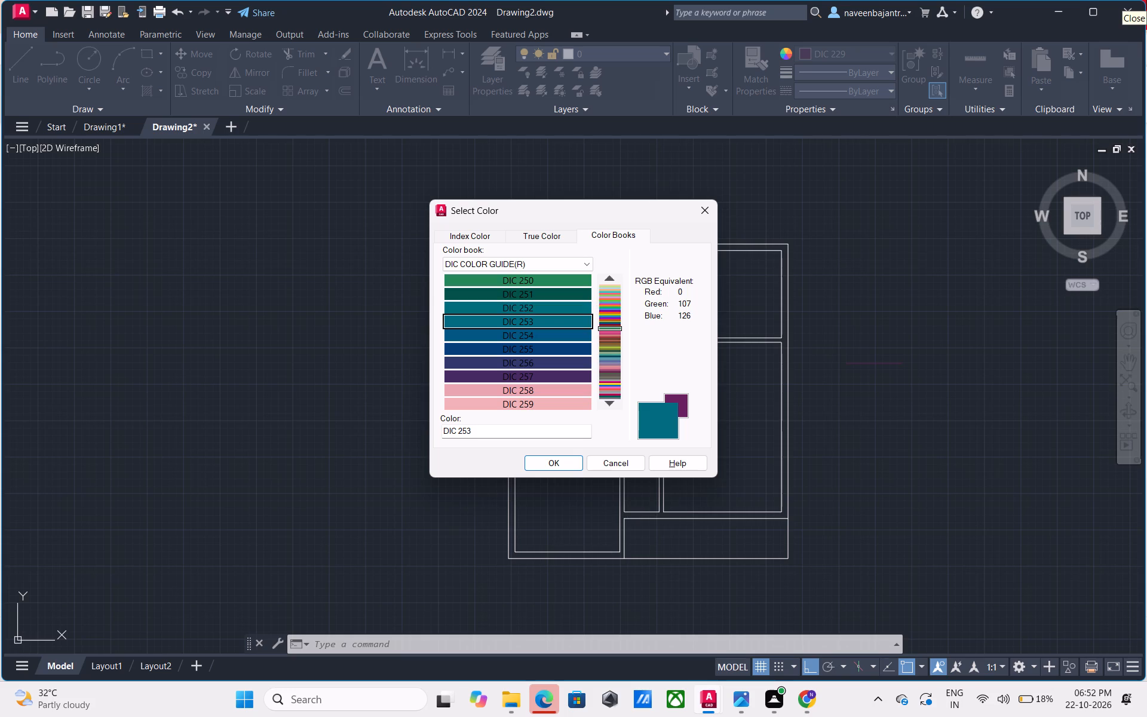
key("Down")
key("Down")
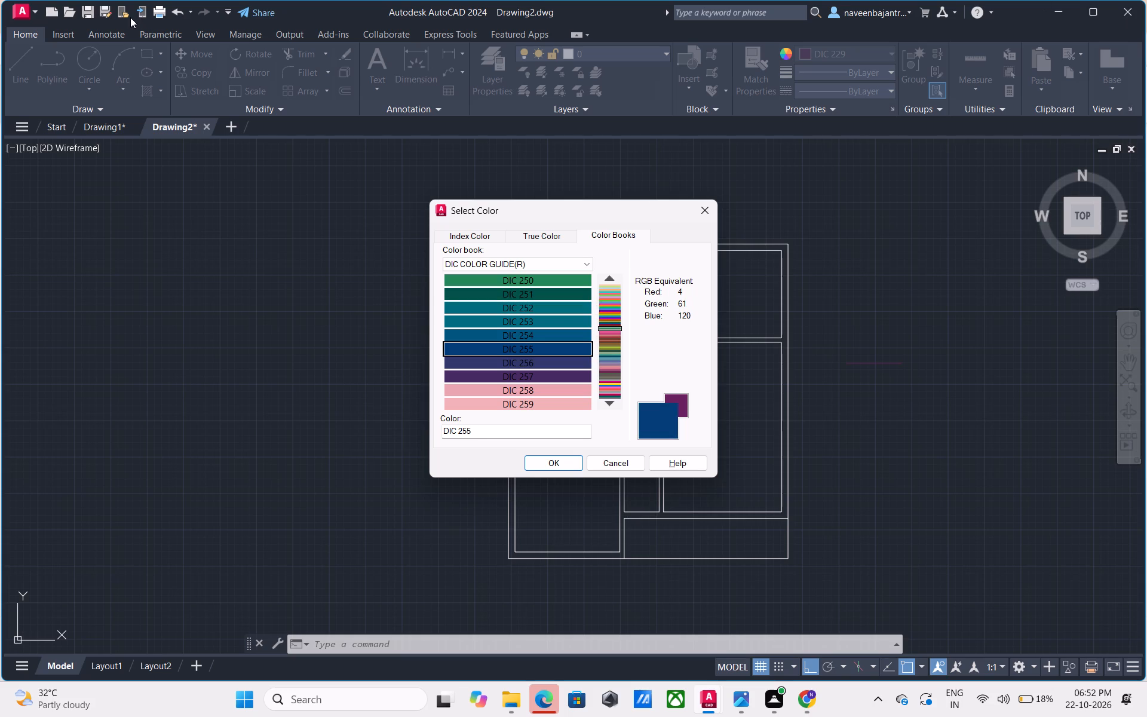
key("Down")
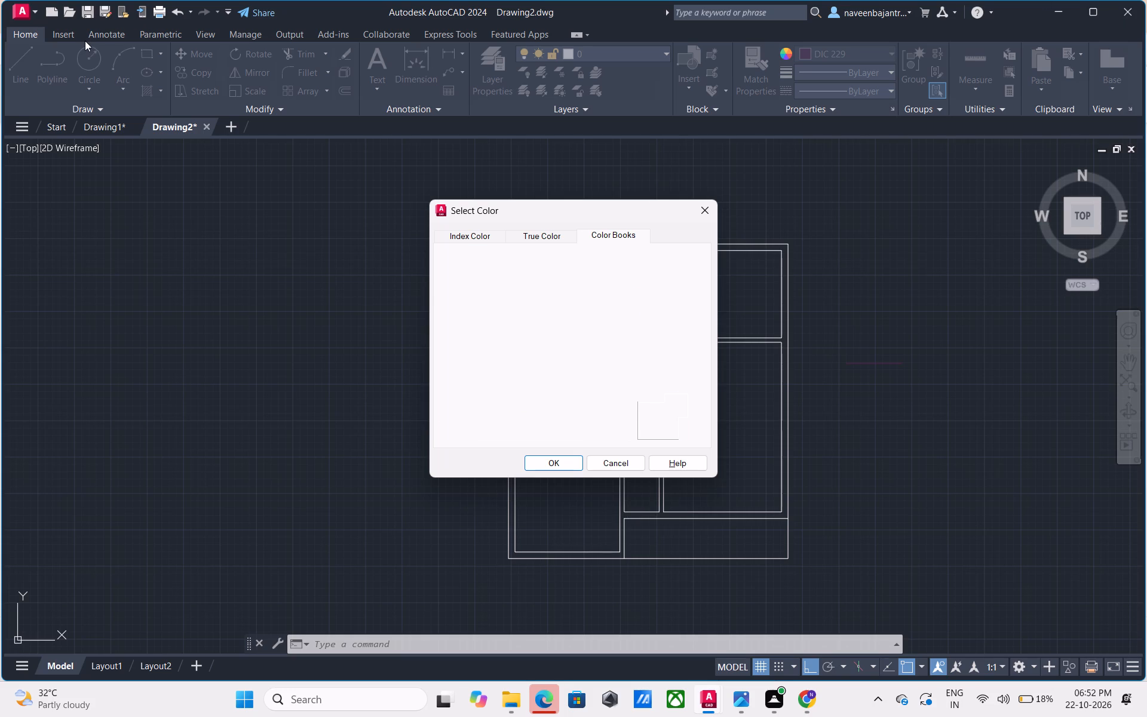
key("Down")
key("Down")
key("Down")
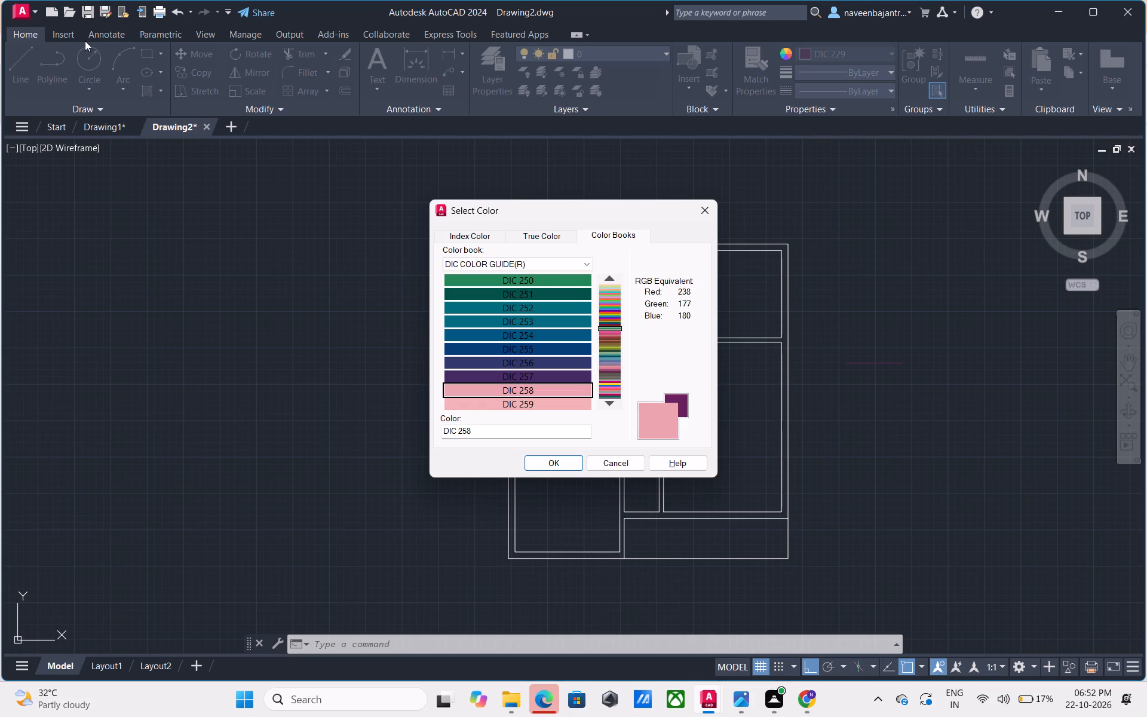
Examine the pink shades DIC 260 through DIC 269 in the DIC COLOR GUIDE(R) color book as color candidates.
key("Down")
key("Down")
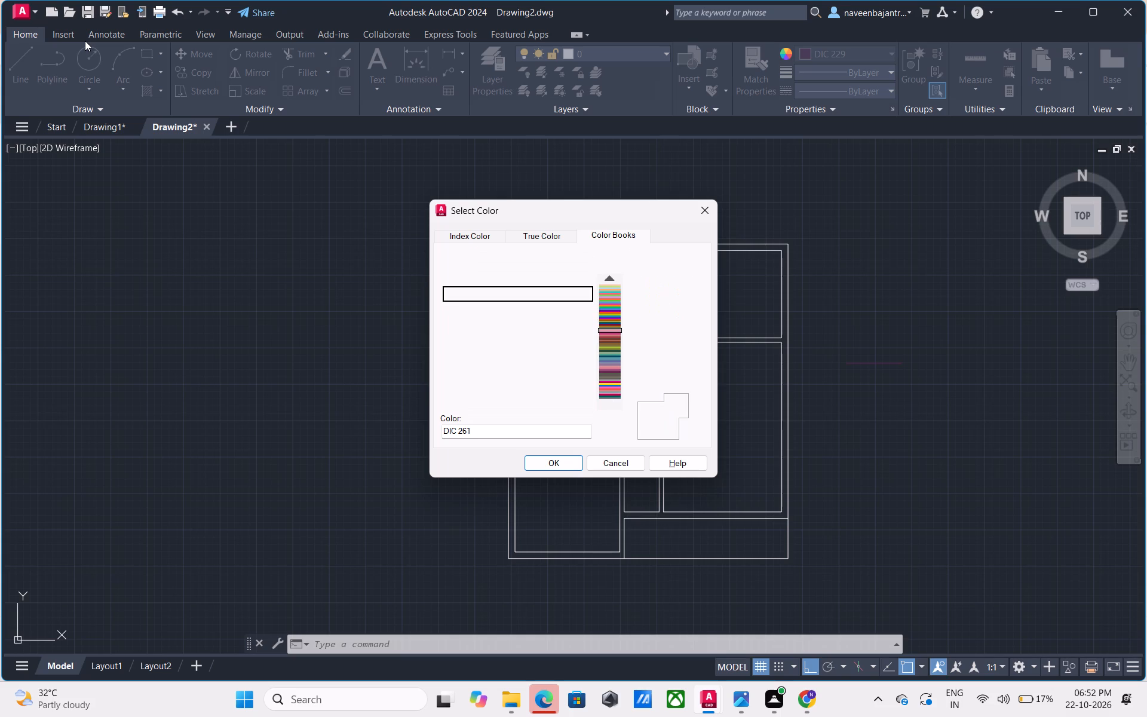
key("Down")
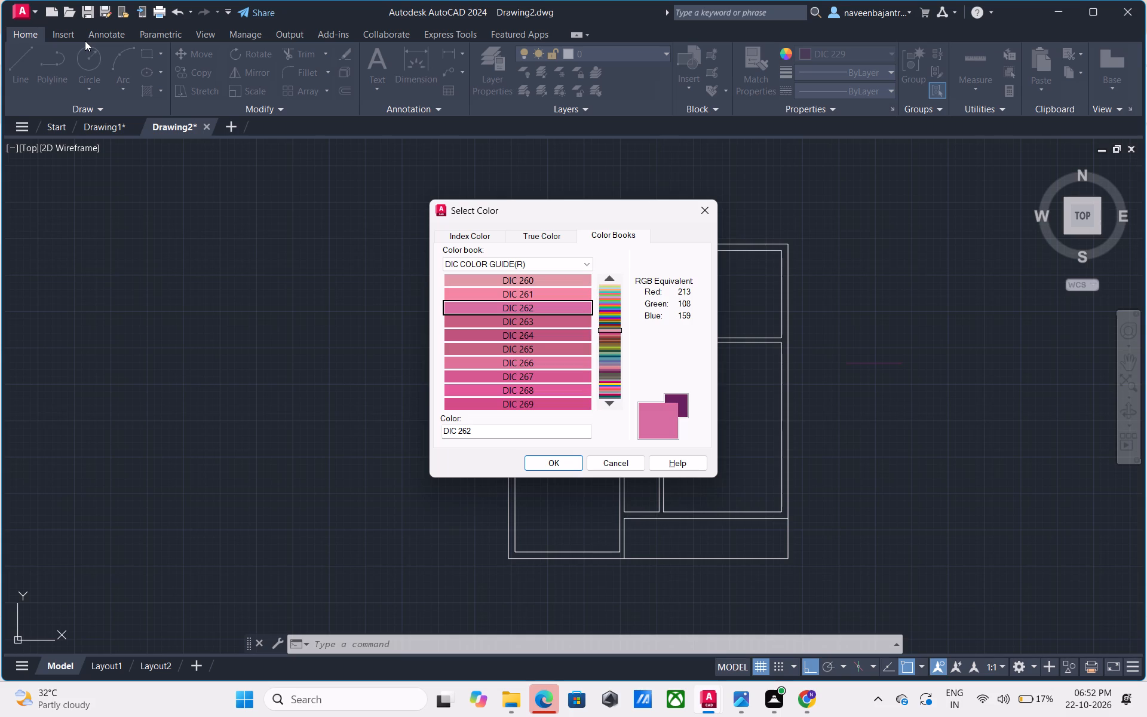
key("Down")
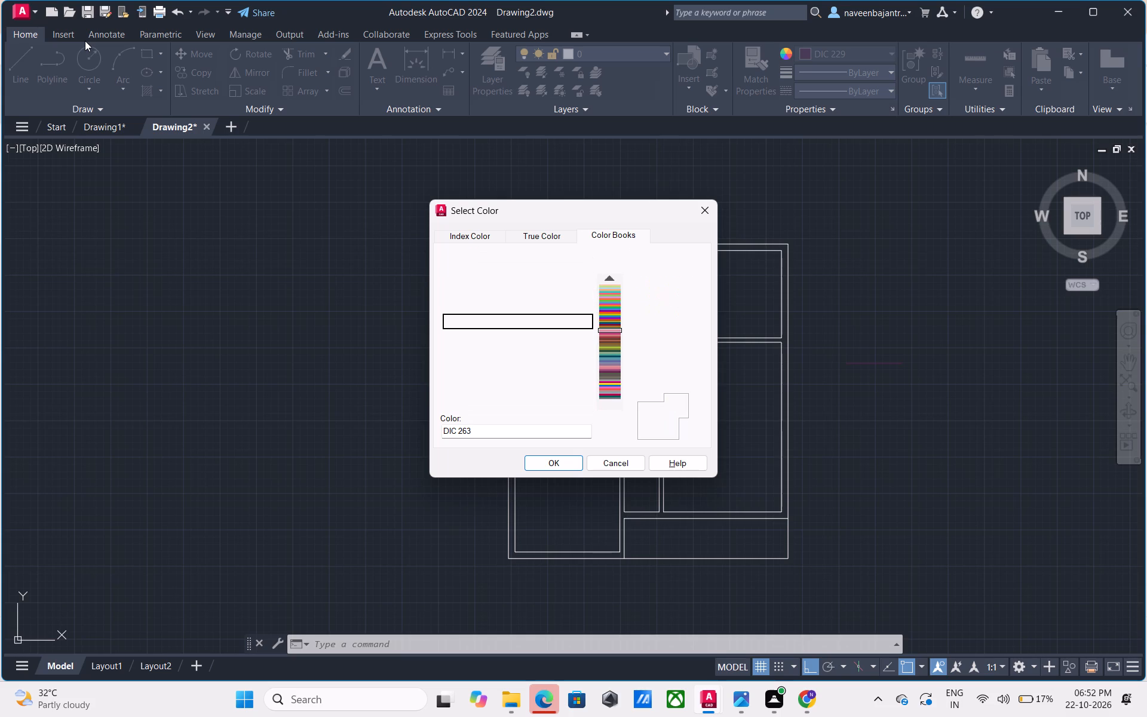
key("Down")
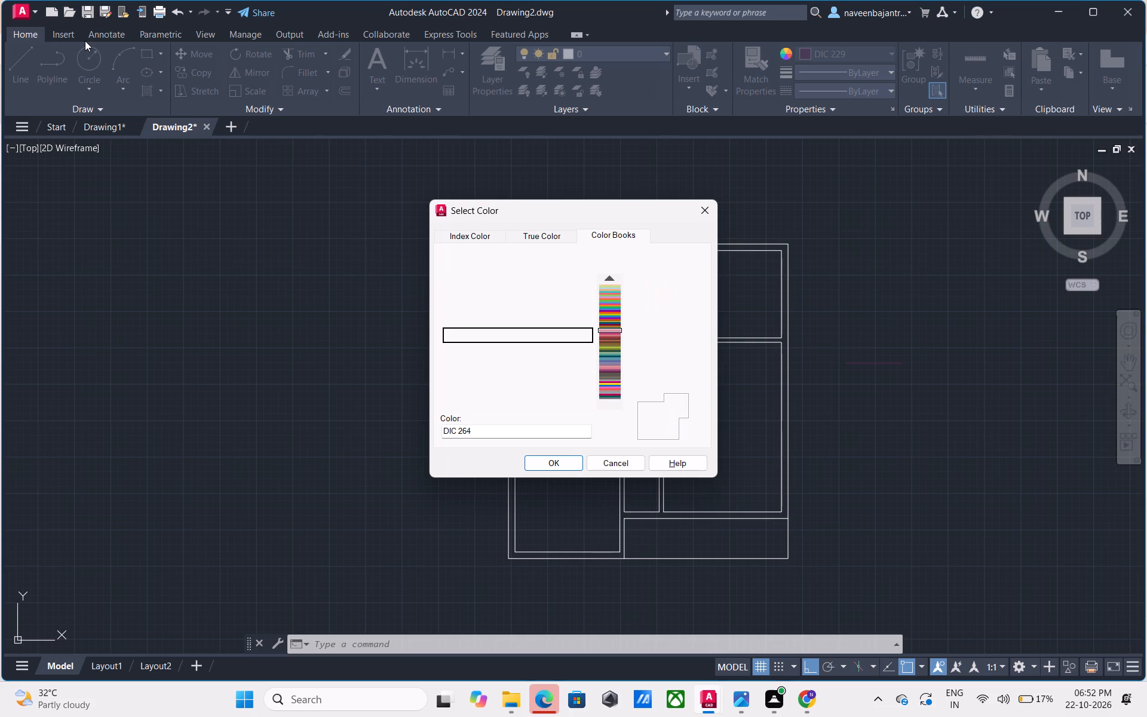
key("Down")
key("Down")
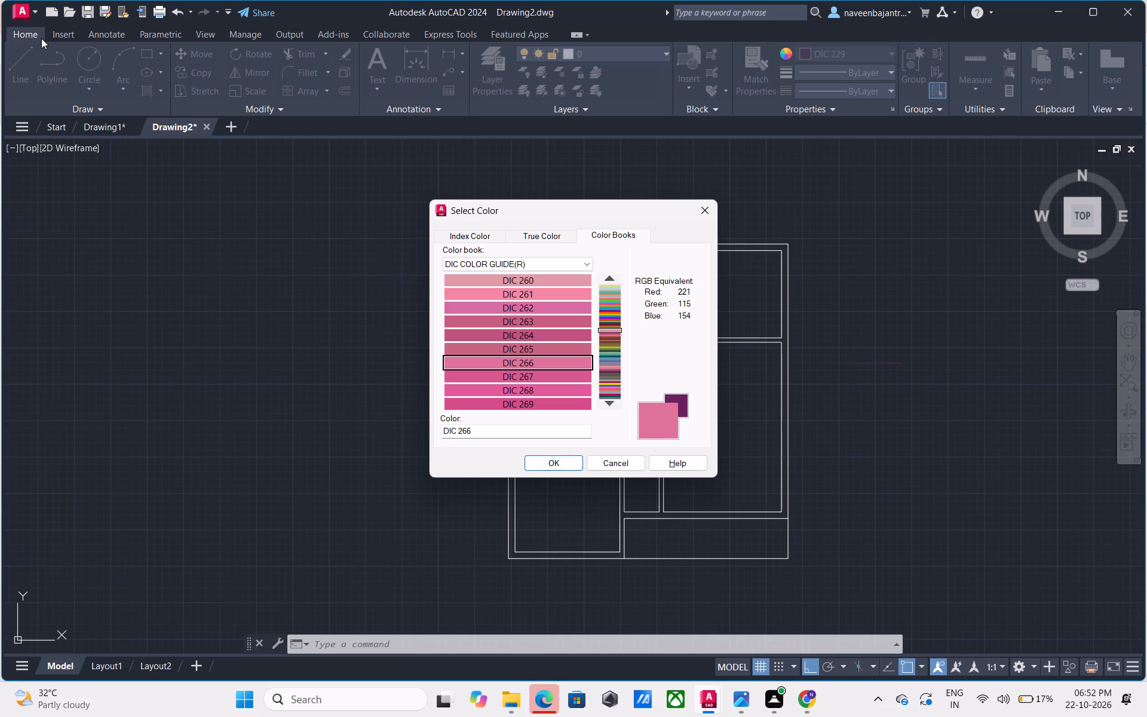
key("Down")
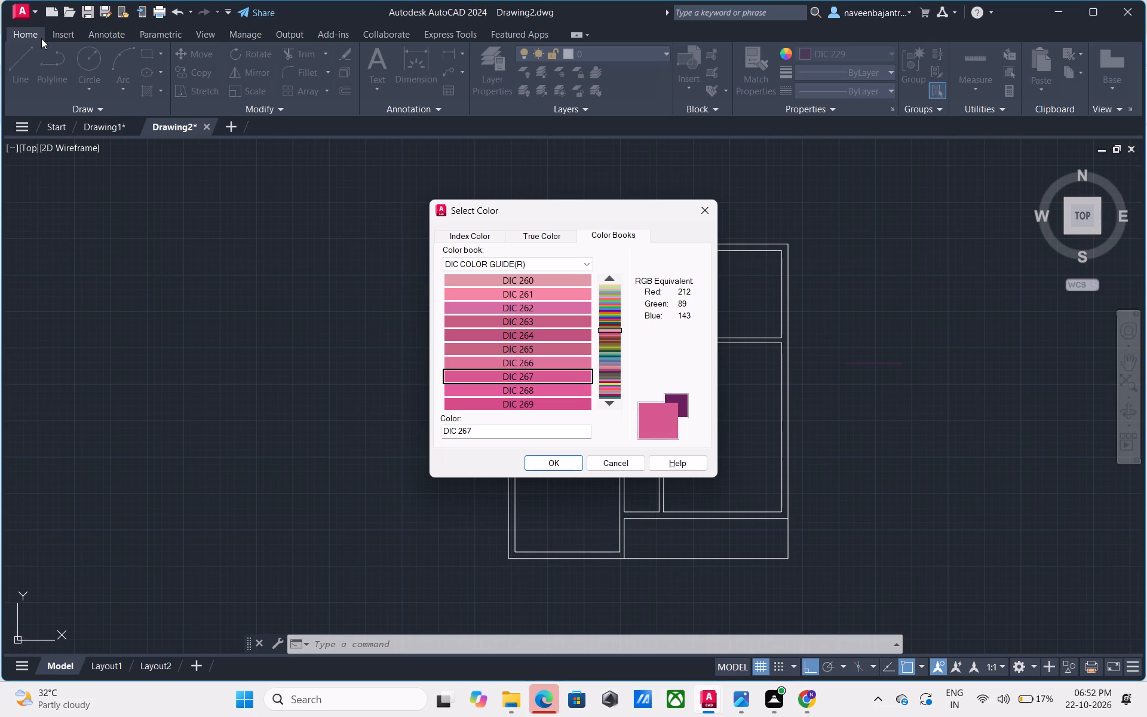
key("Down")
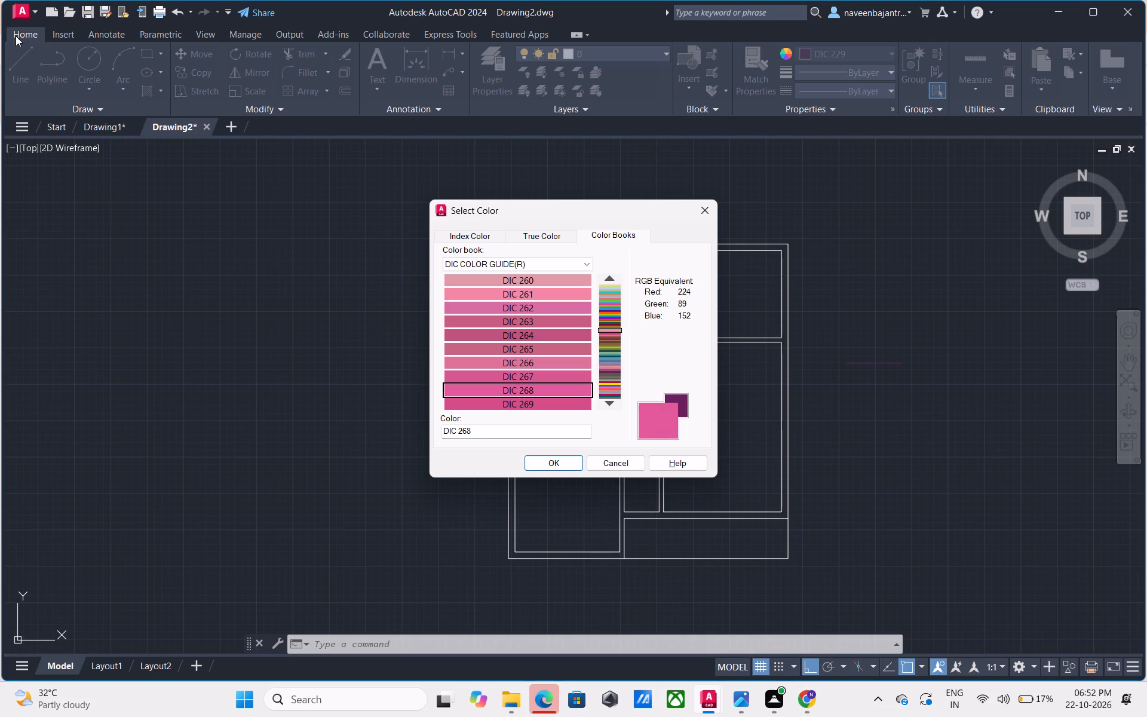
key("Down")
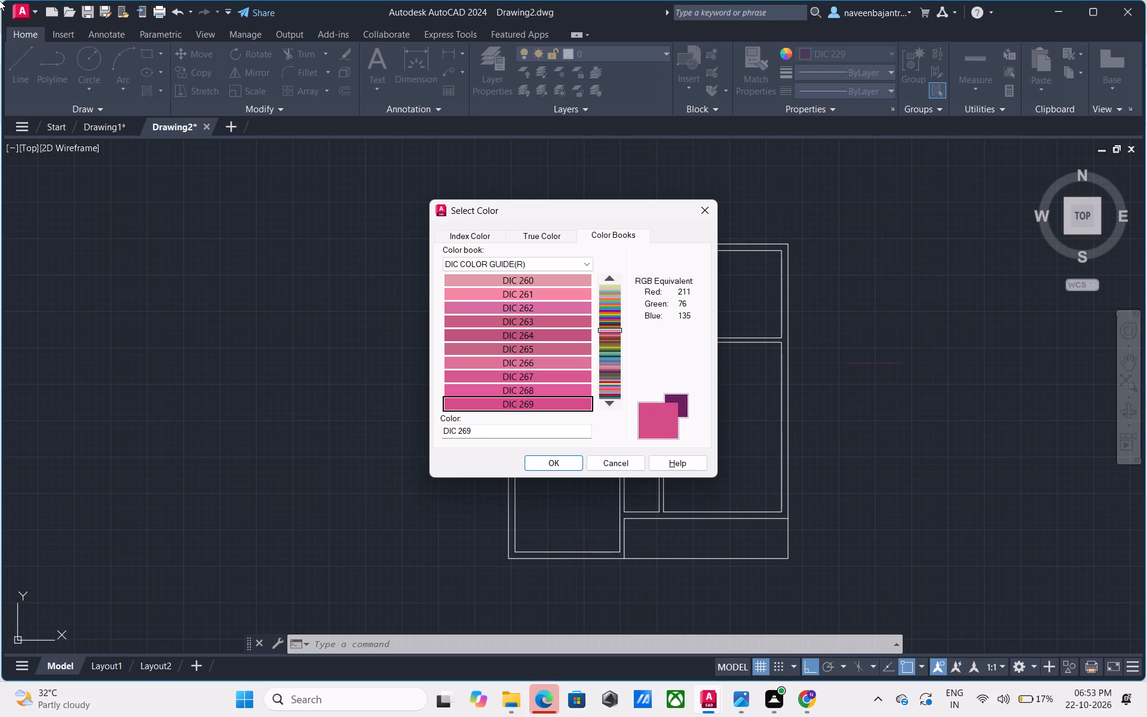
Examine the pink, magenta and crimson shades DIC 270 through DIC 279 in the DIC COLOR GUIDE(R) color book as color candidates.
key("Down")
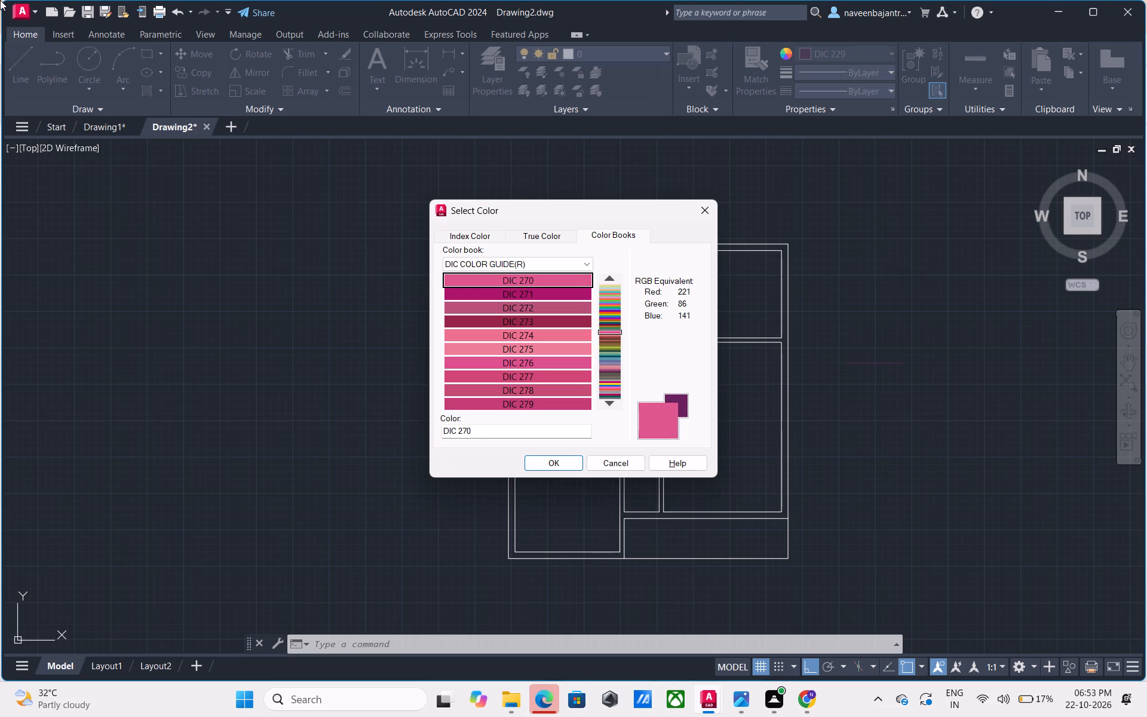
key("Down")
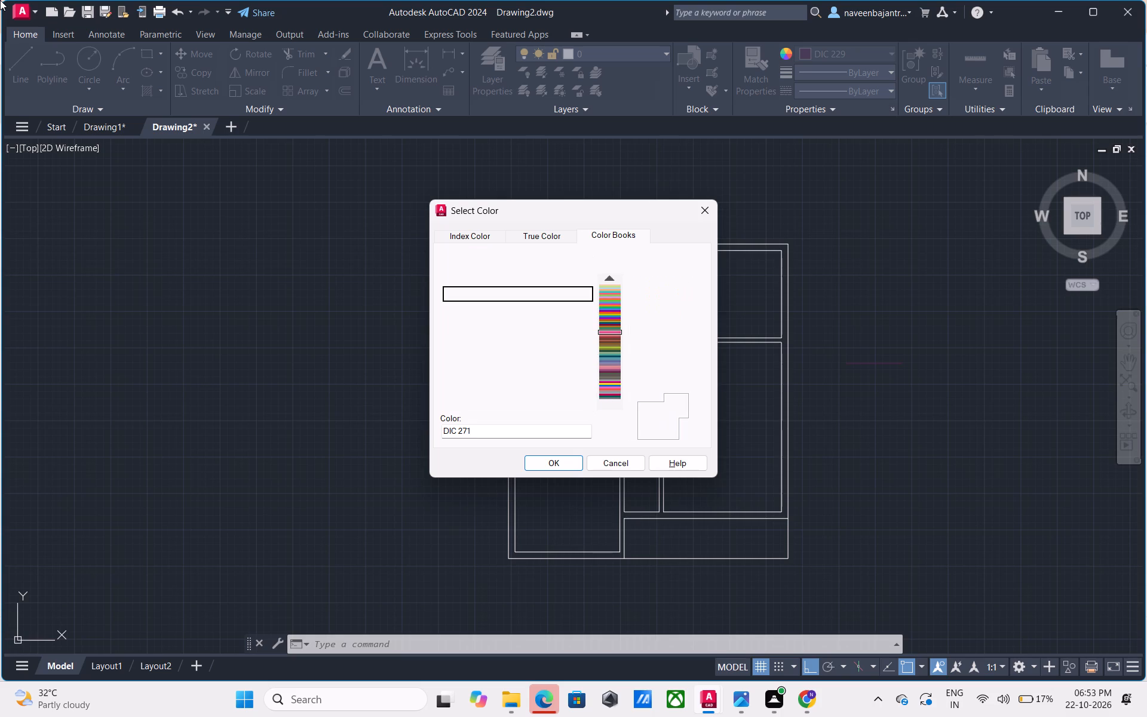
key("Down")
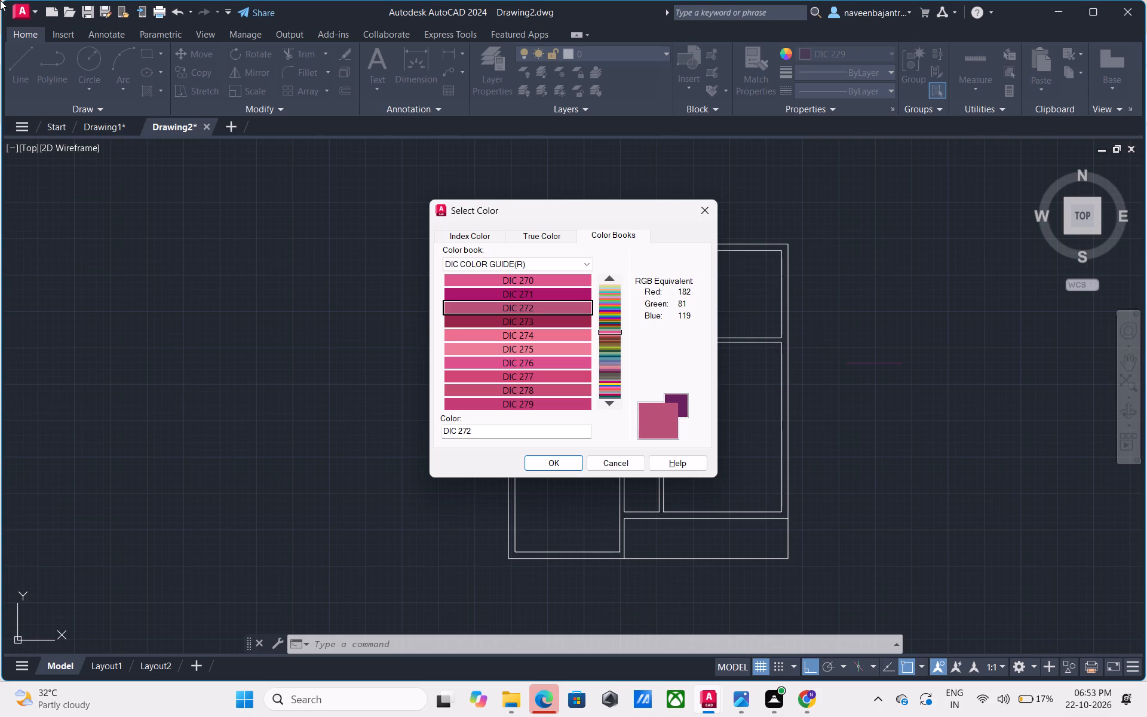
key("Down")
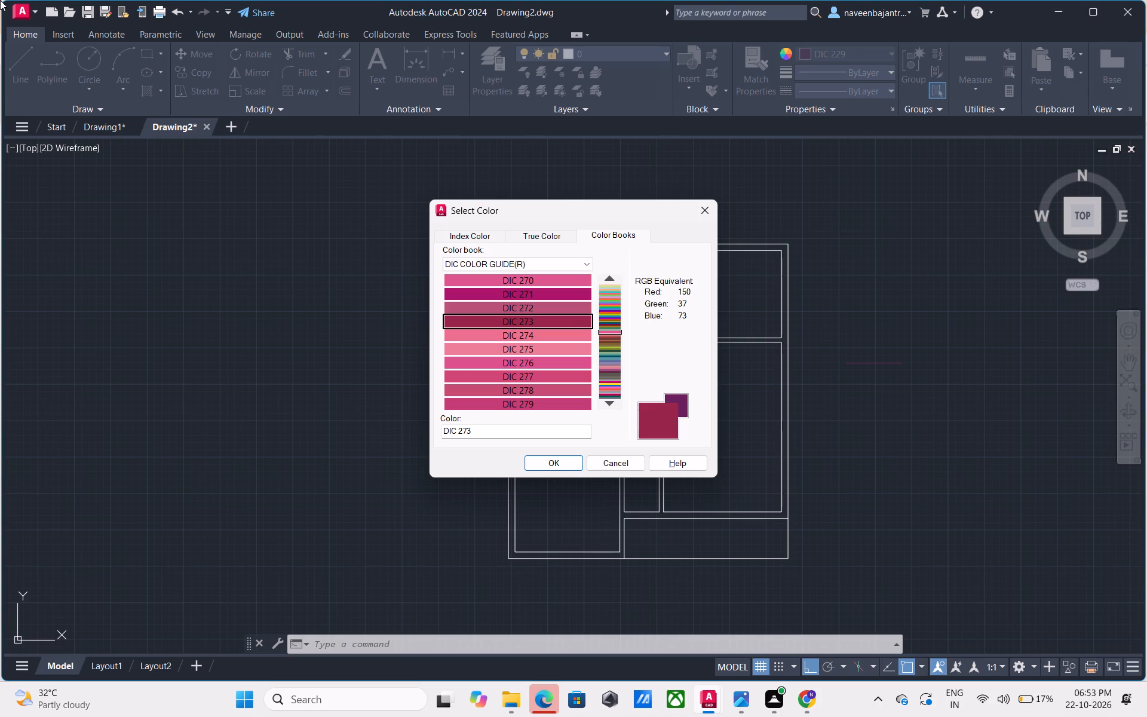
key("Down")
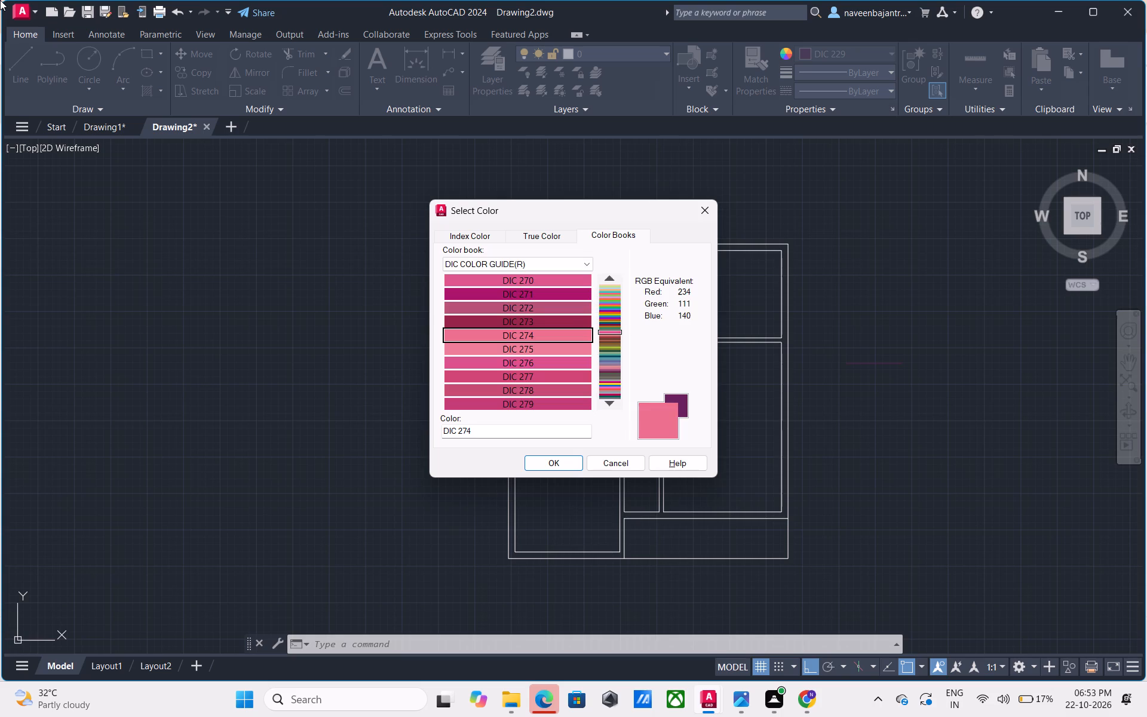
key("Down")
key("Down")
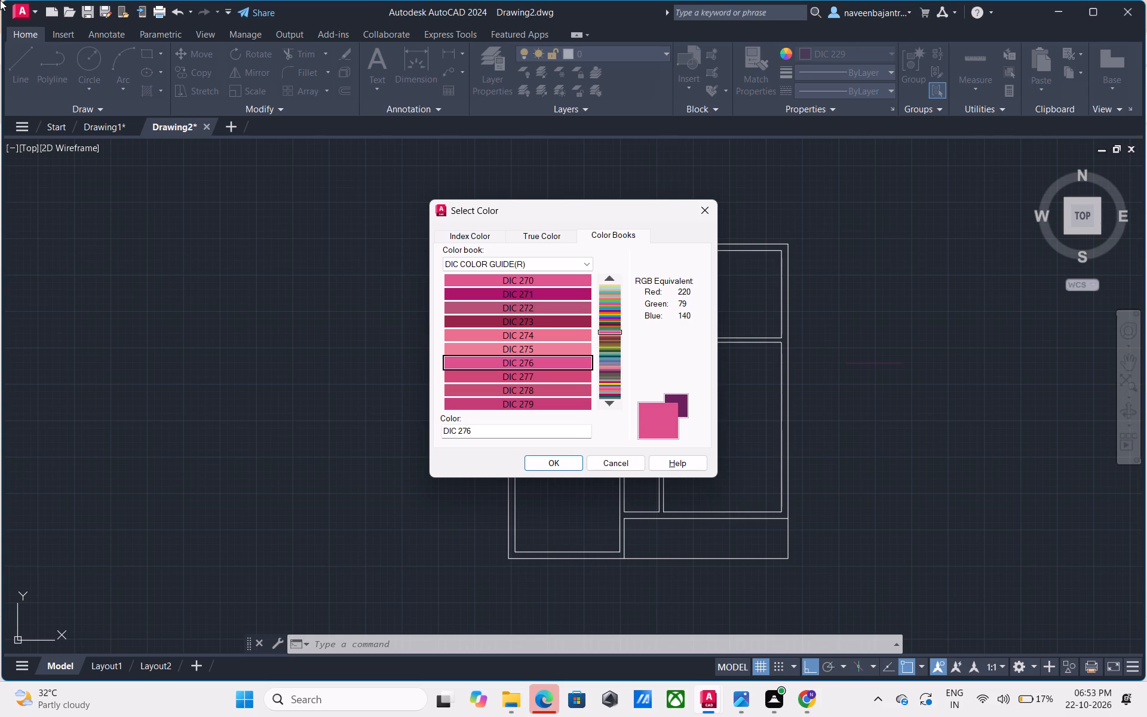
key("Down")
key("Down")
key("Down")
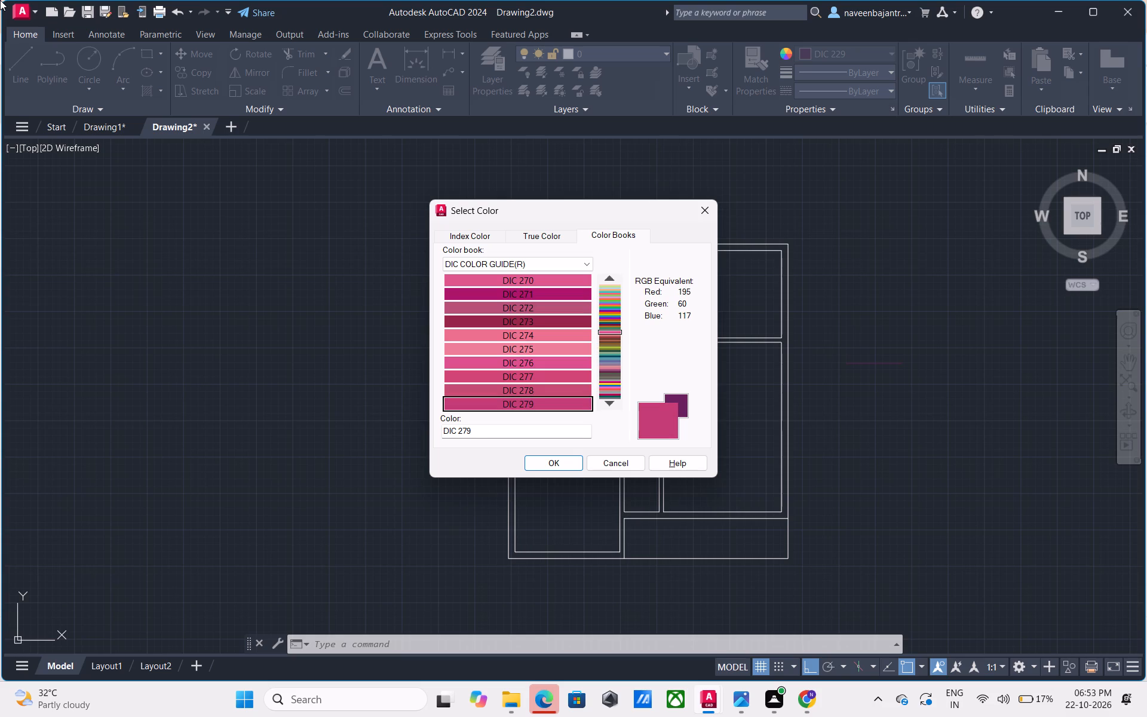
Examine the magenta, crimson and salmon shades DIC 280 through DIC 289 in the DIC COLOR GUIDE(R) color book as color candidates.
key("Down")
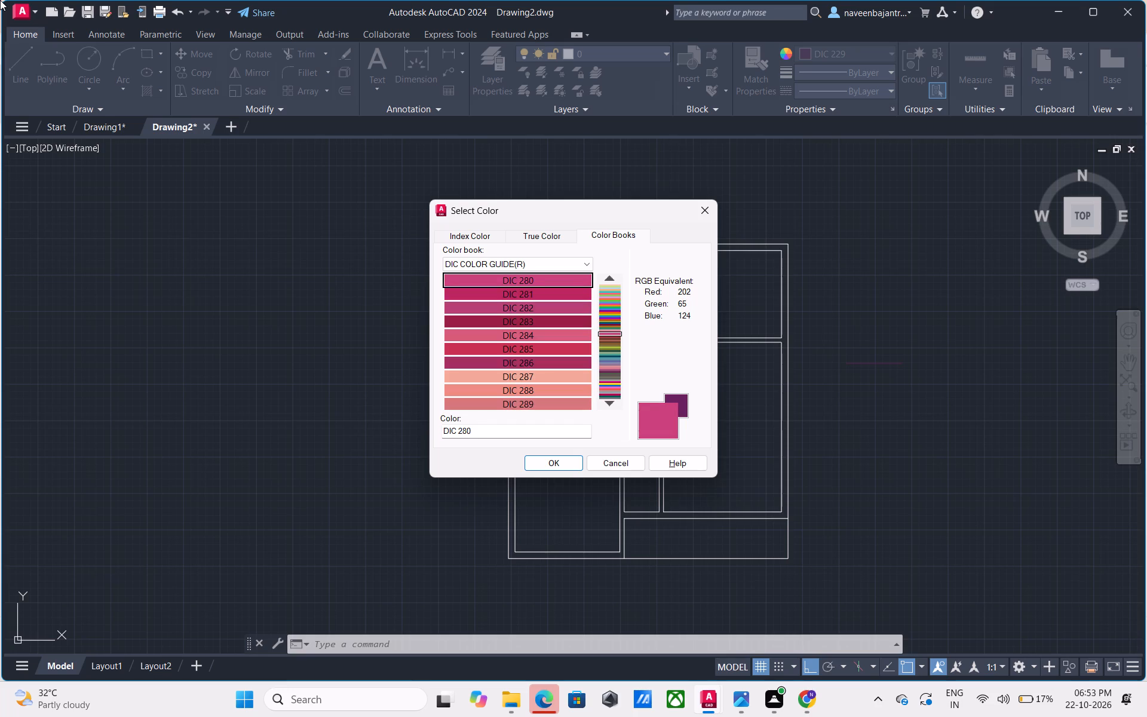
key("Down")
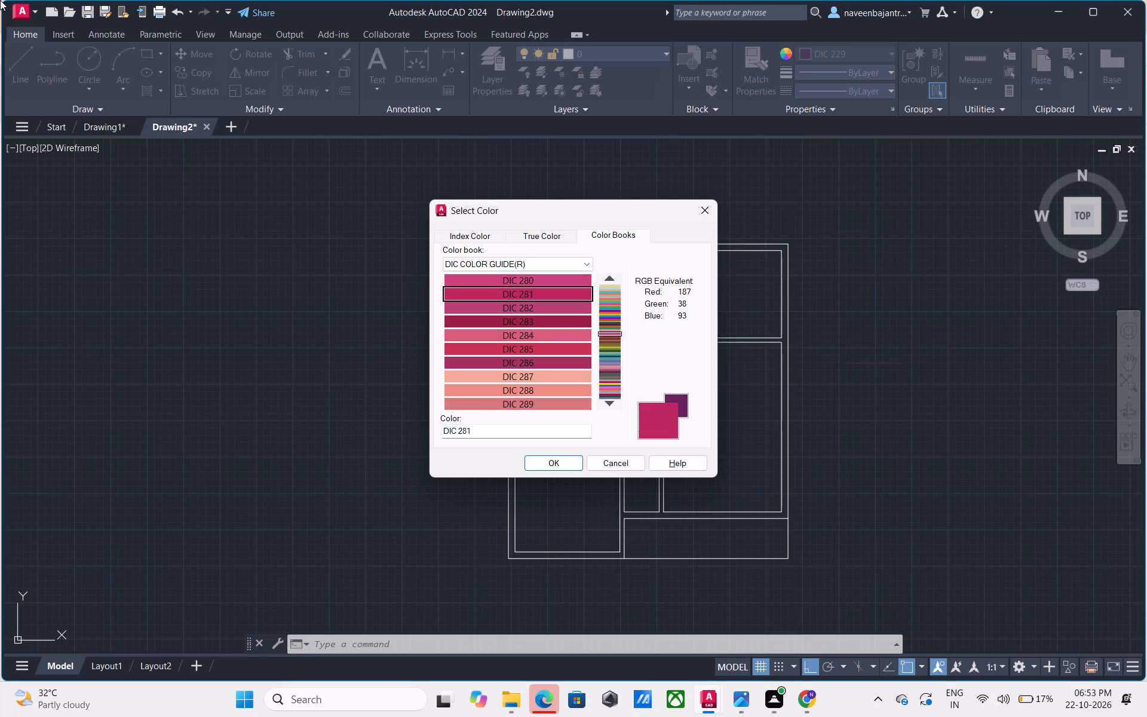
key("Down")
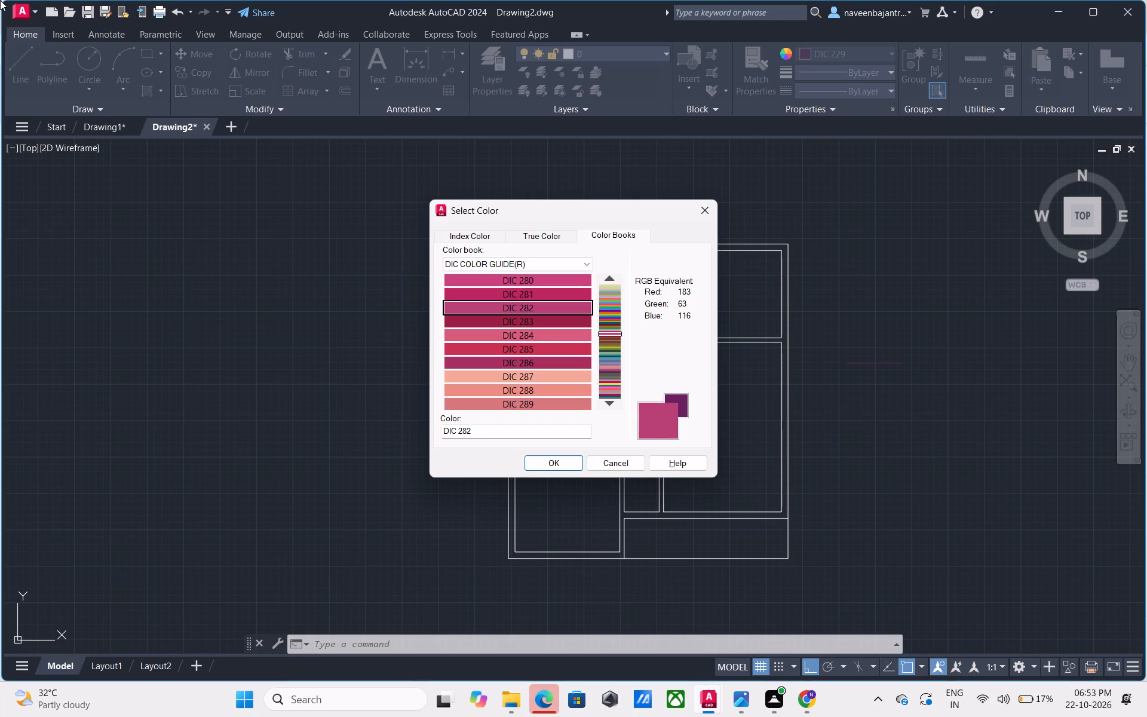
key("Down")
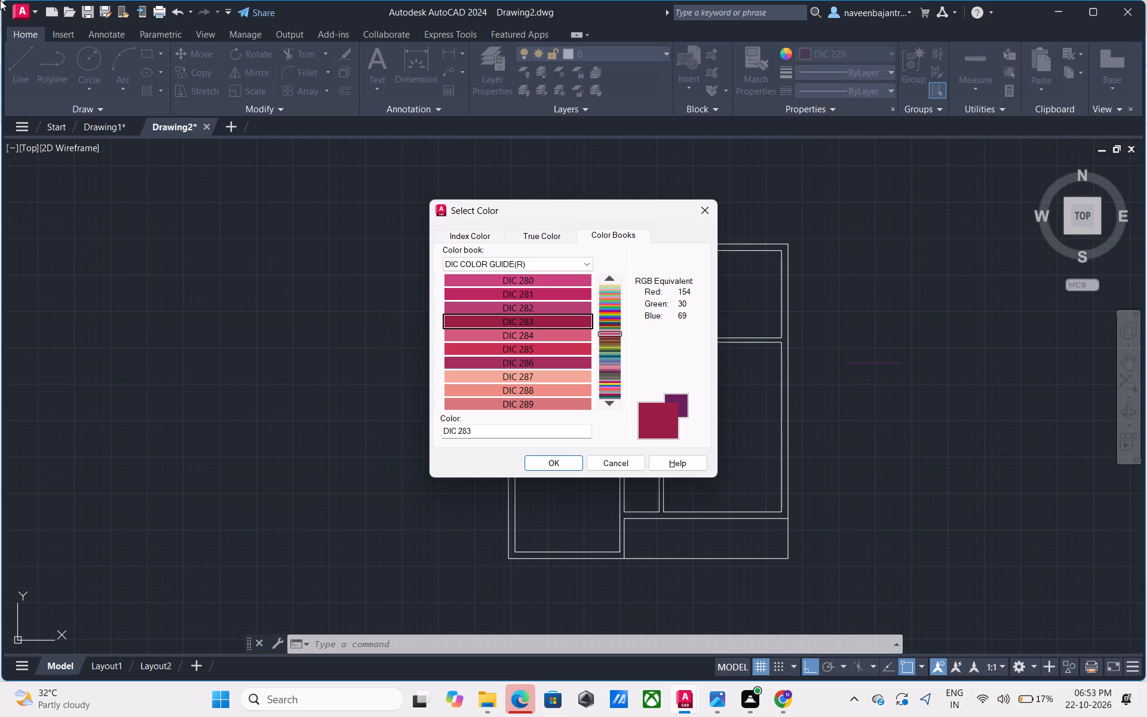
key("Down")
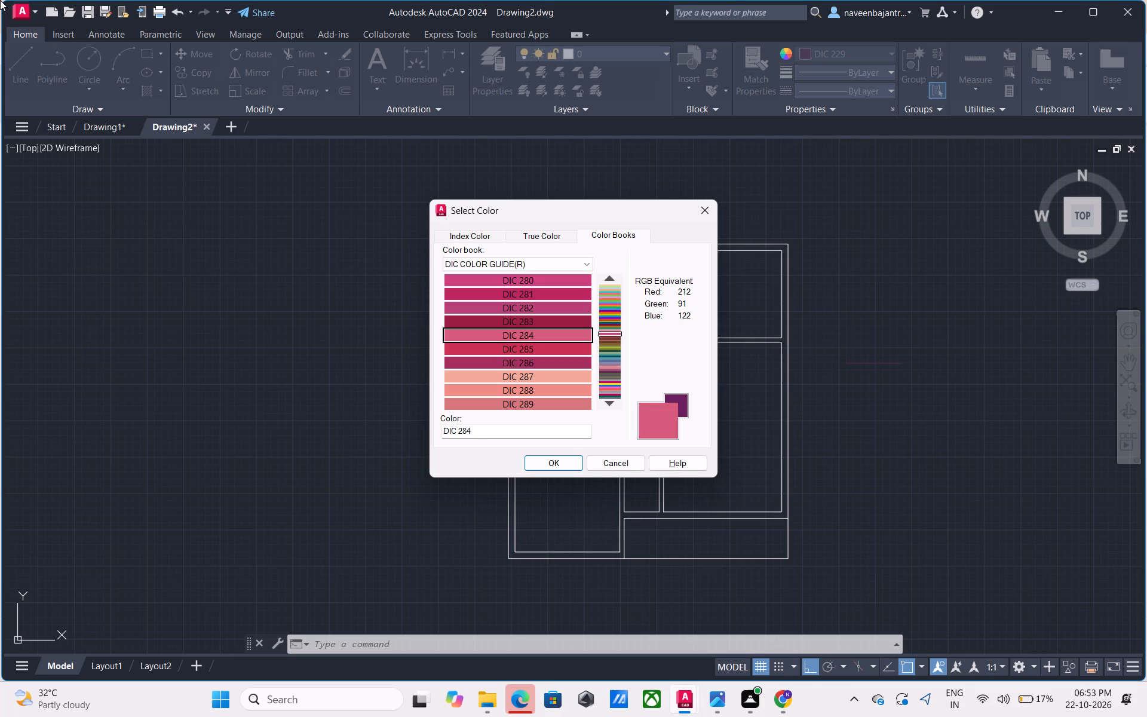
key("Down")
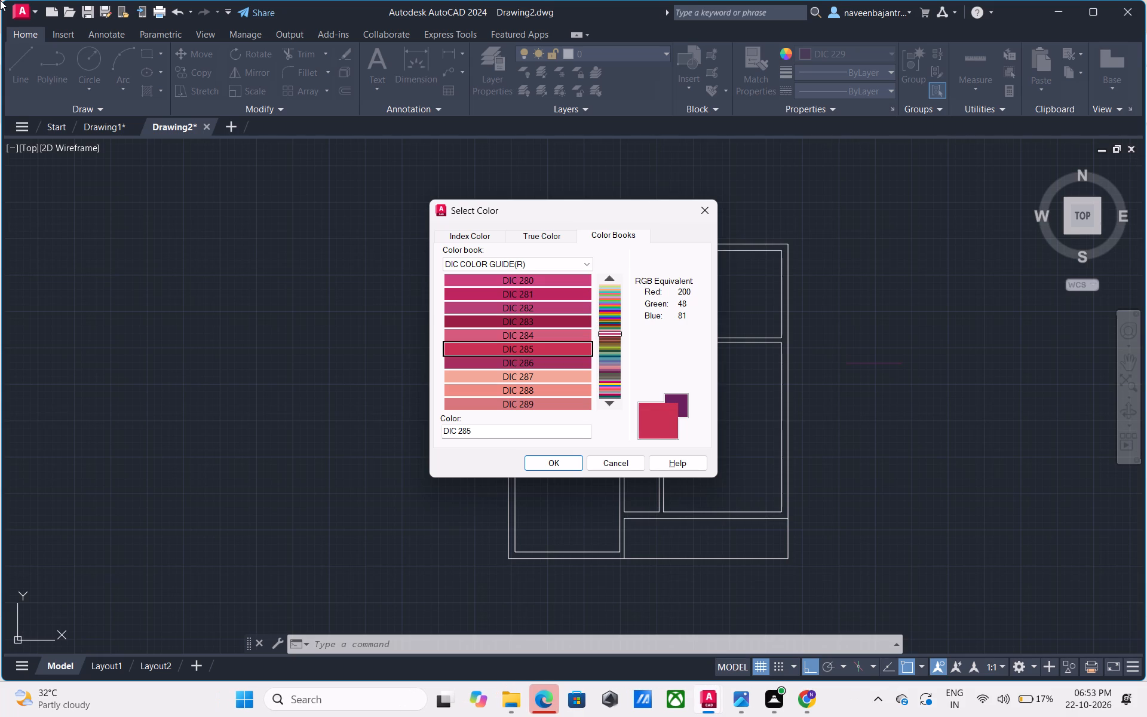
key("Down")
key("Down")
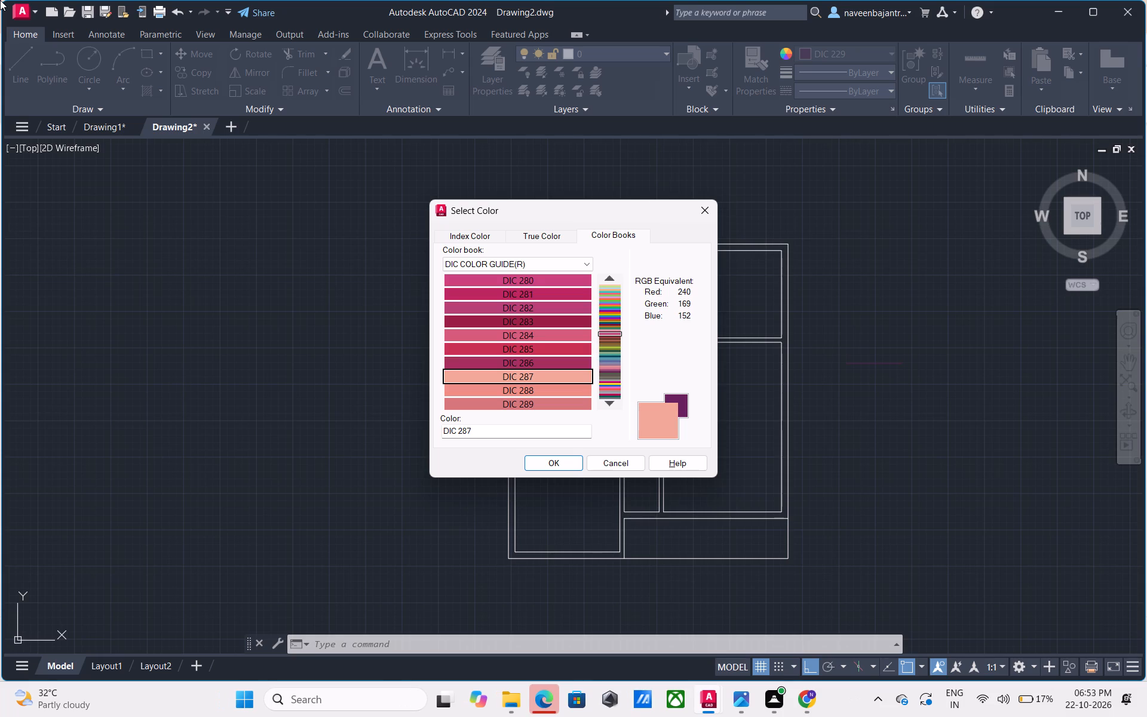
key("Down")
key("Down")
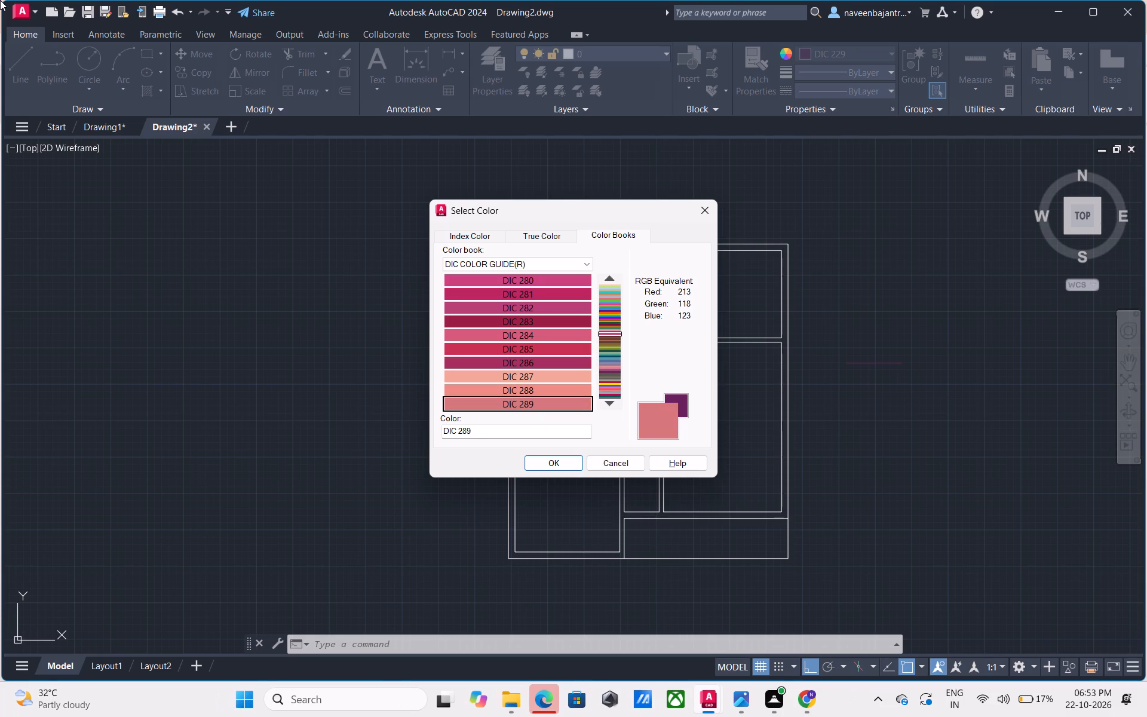
Examine the dusty rose to red shades DIC 290 through DIC 299 in the DIC COLOR GUIDE(R) color book as color candidates.
key("Down")
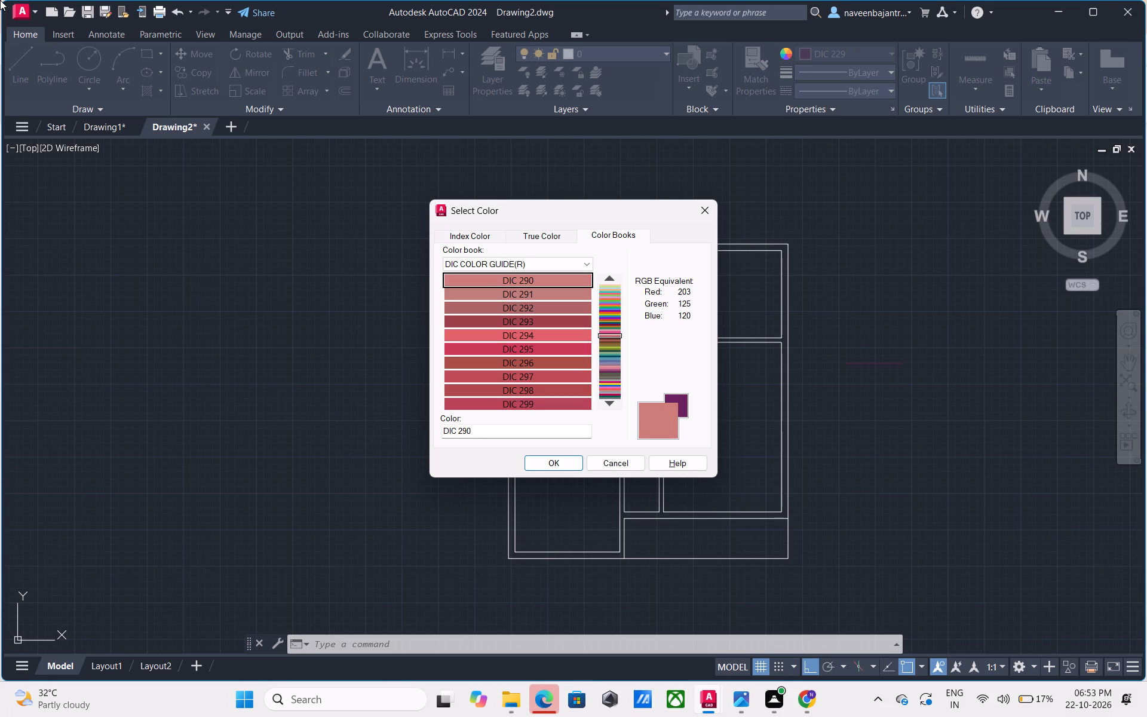
key("Down")
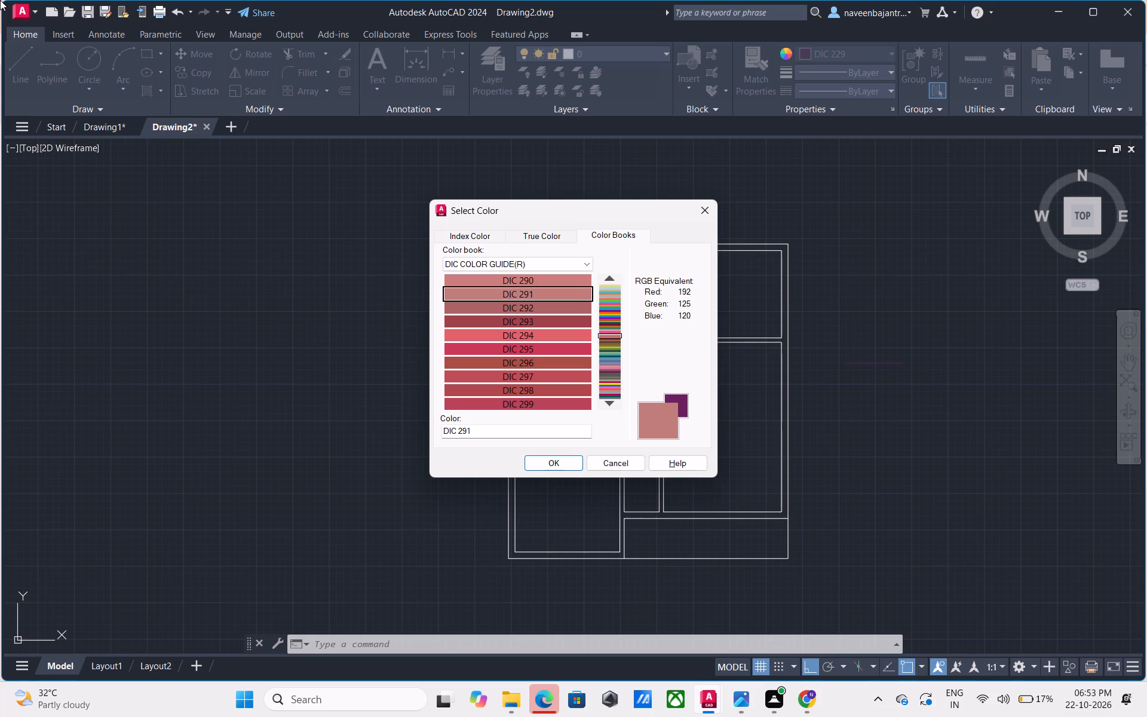
key("Down")
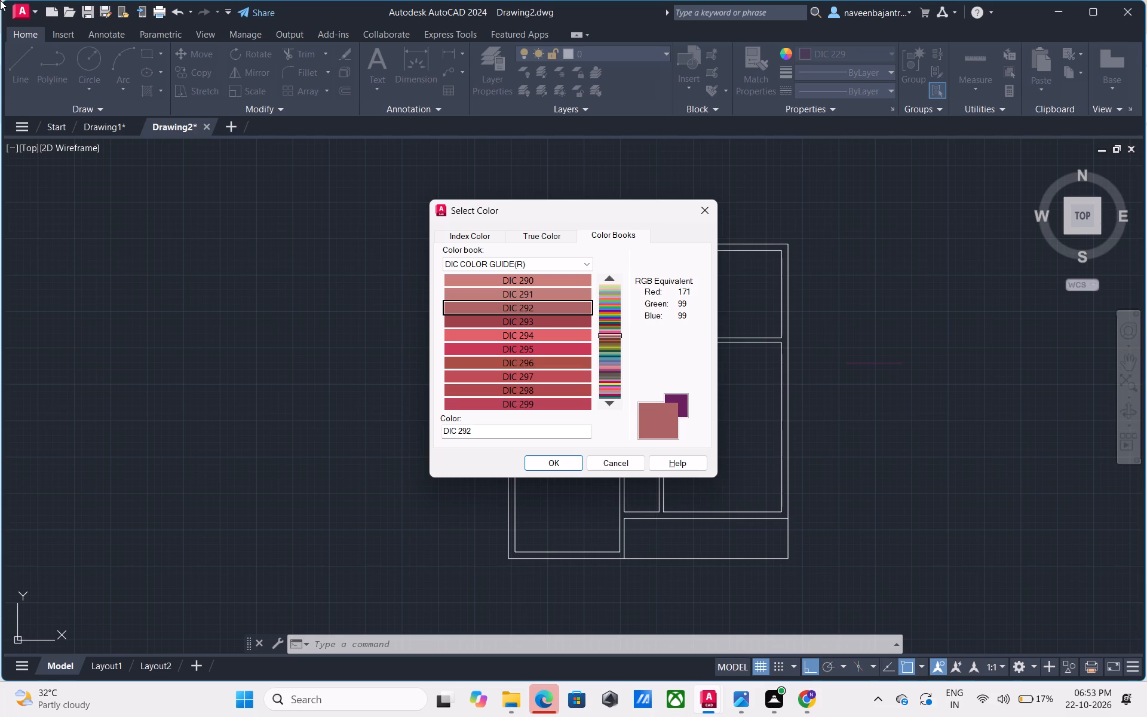
key("Down")
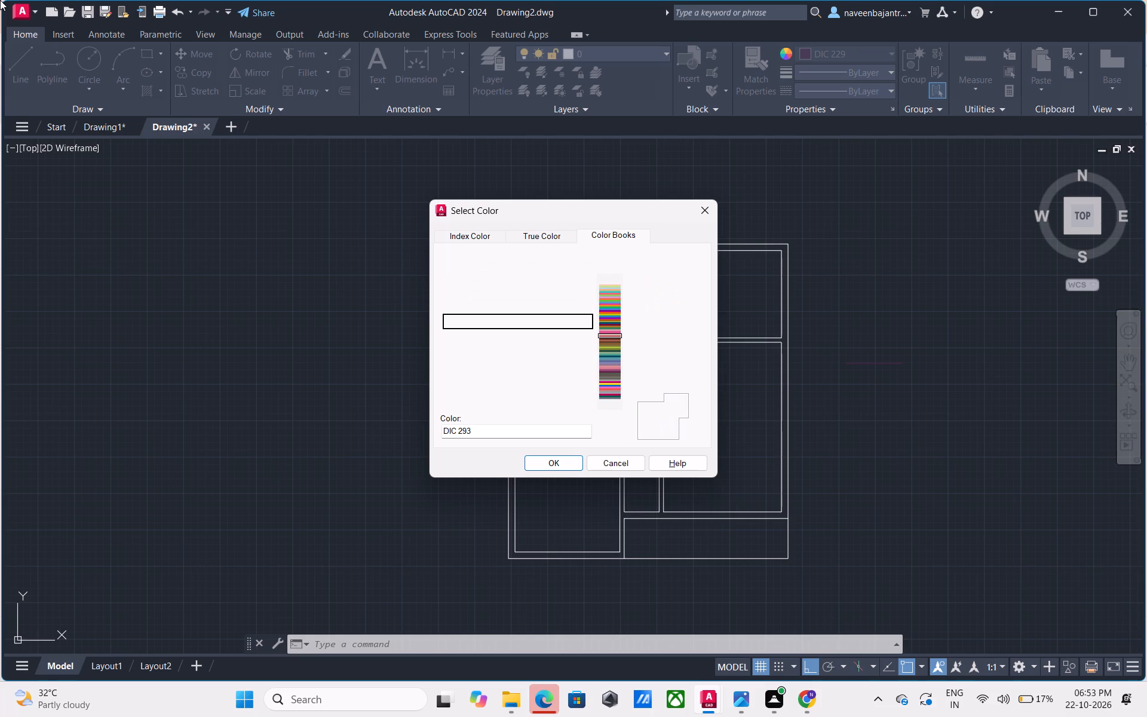
key("Down")
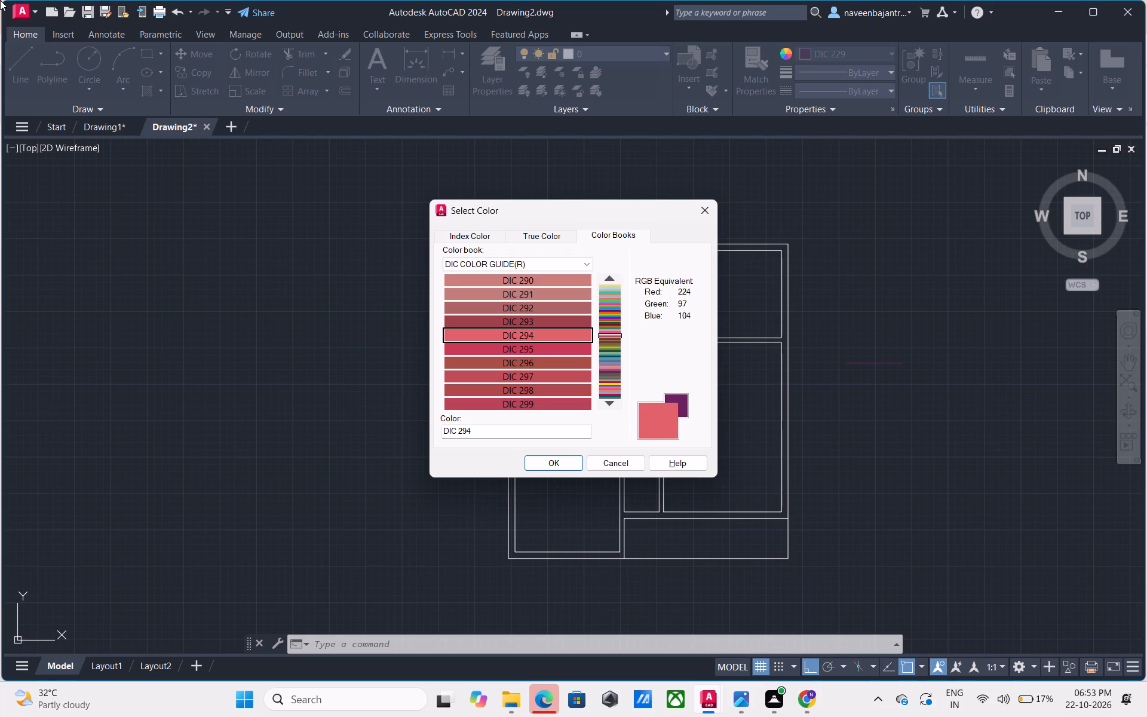
key("Down")
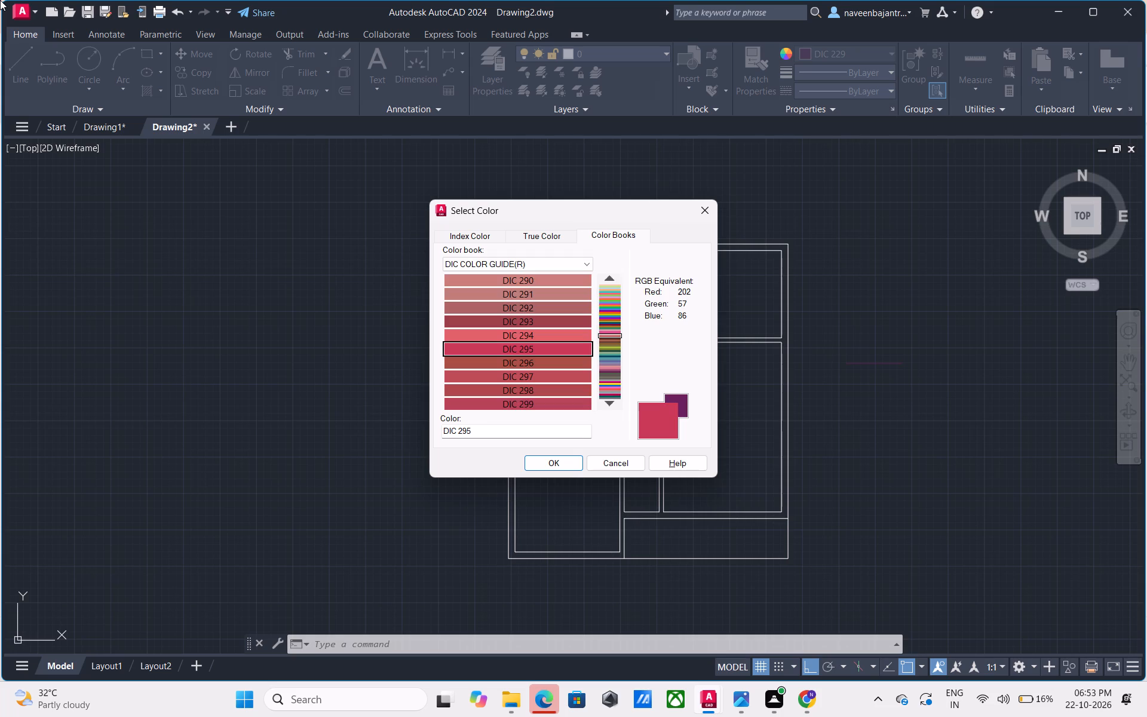
key("Down")
key("Down")
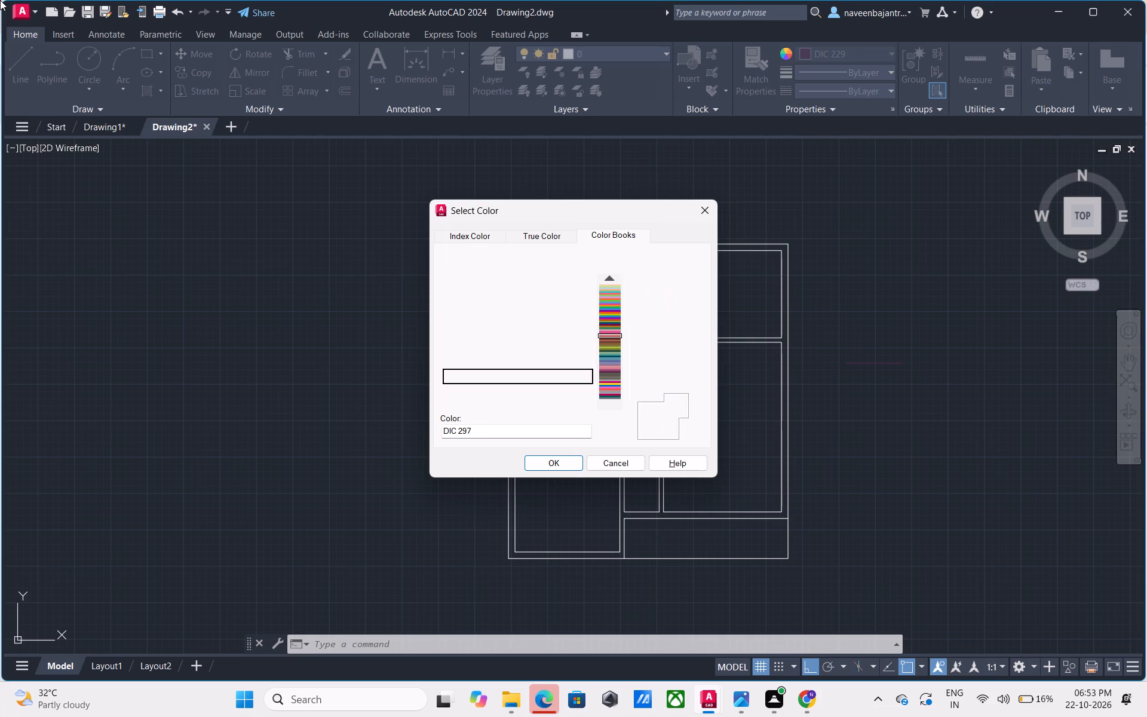
key("Down")
key("Down")
Examine the dark red, orange-brown and brown shades DIC 300 through DIC 309 in the DIC COLOR GUIDE(R) color book as color candidates.
key("Down")
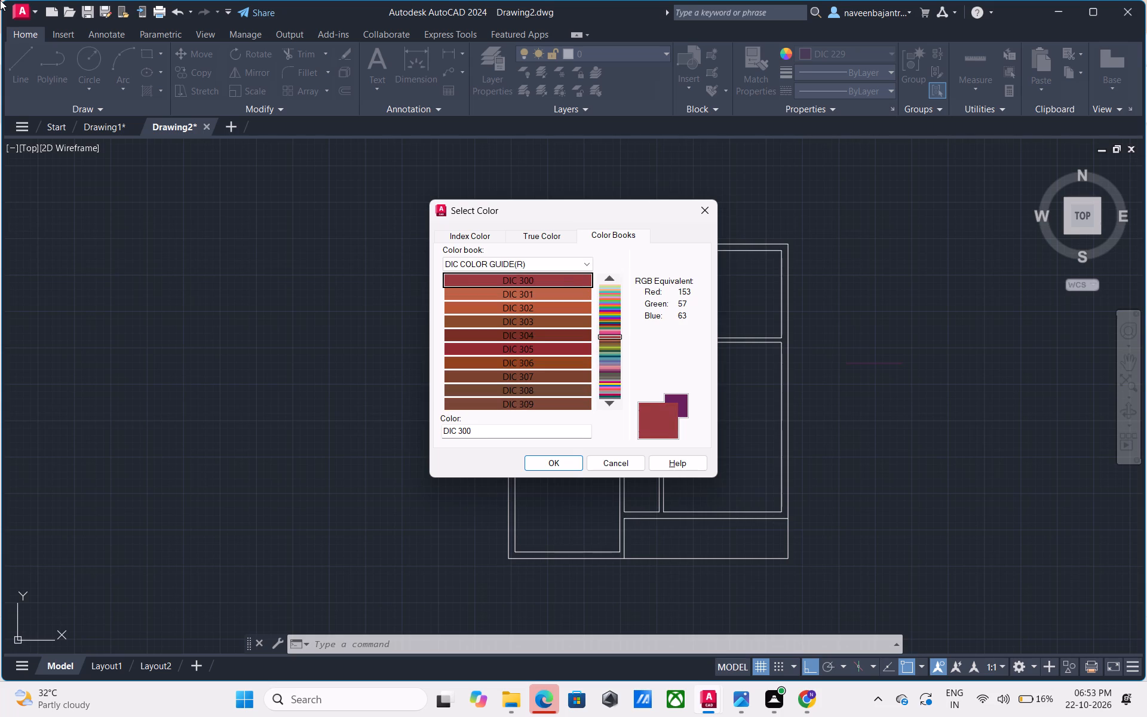
key("Down")
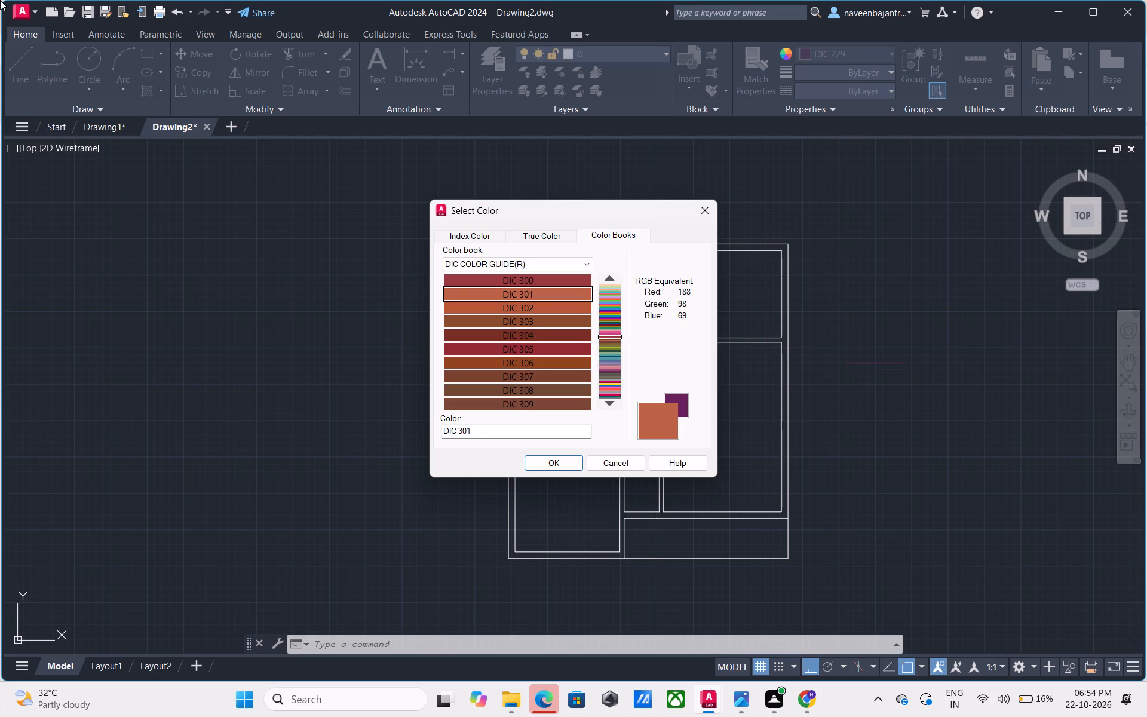
key("Down")
key("Down")
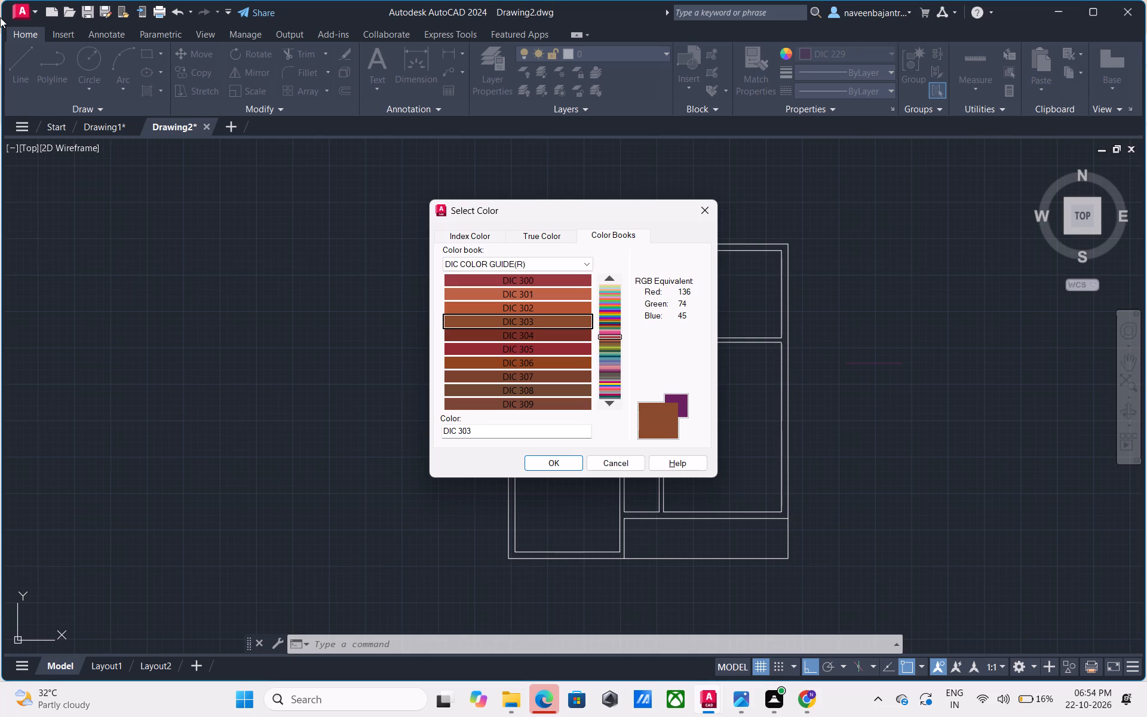
key("Down")
key("Down")
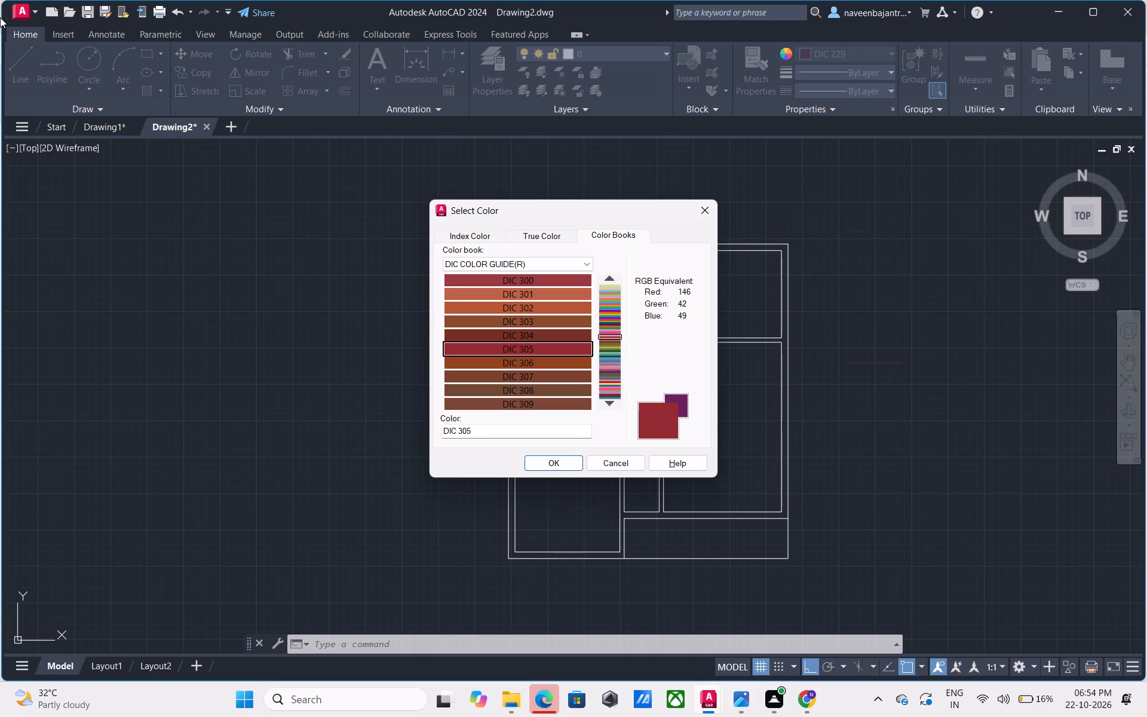
key("Down")
key("Down")
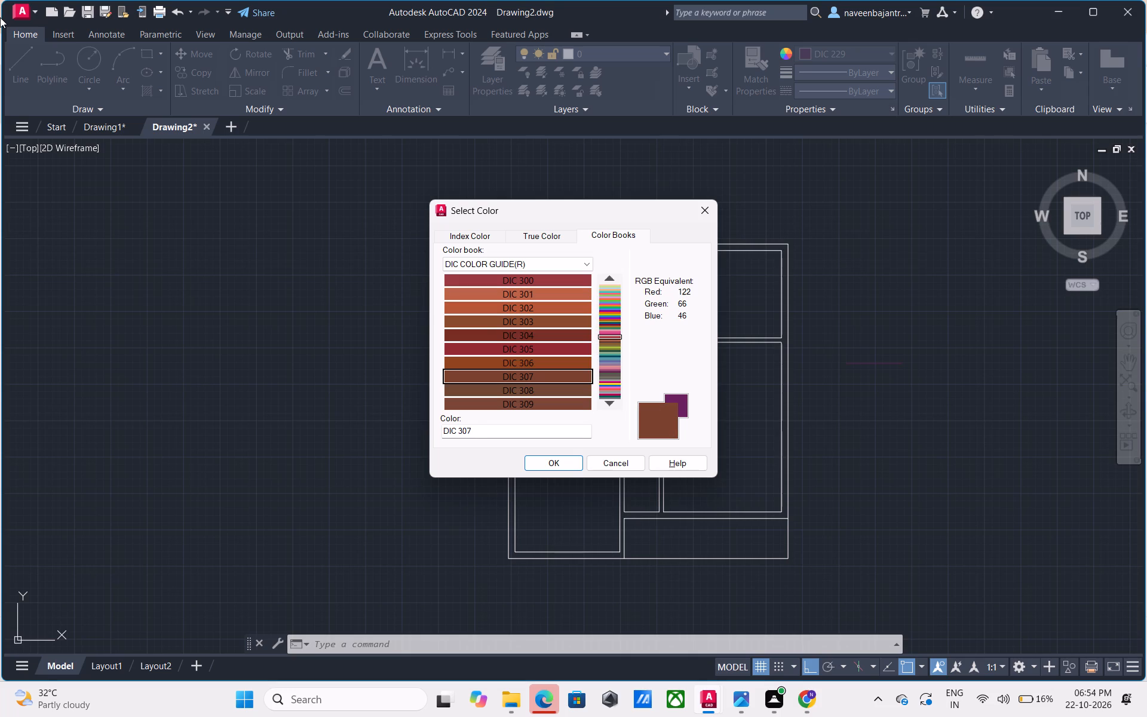
key("Down")
key("Down")
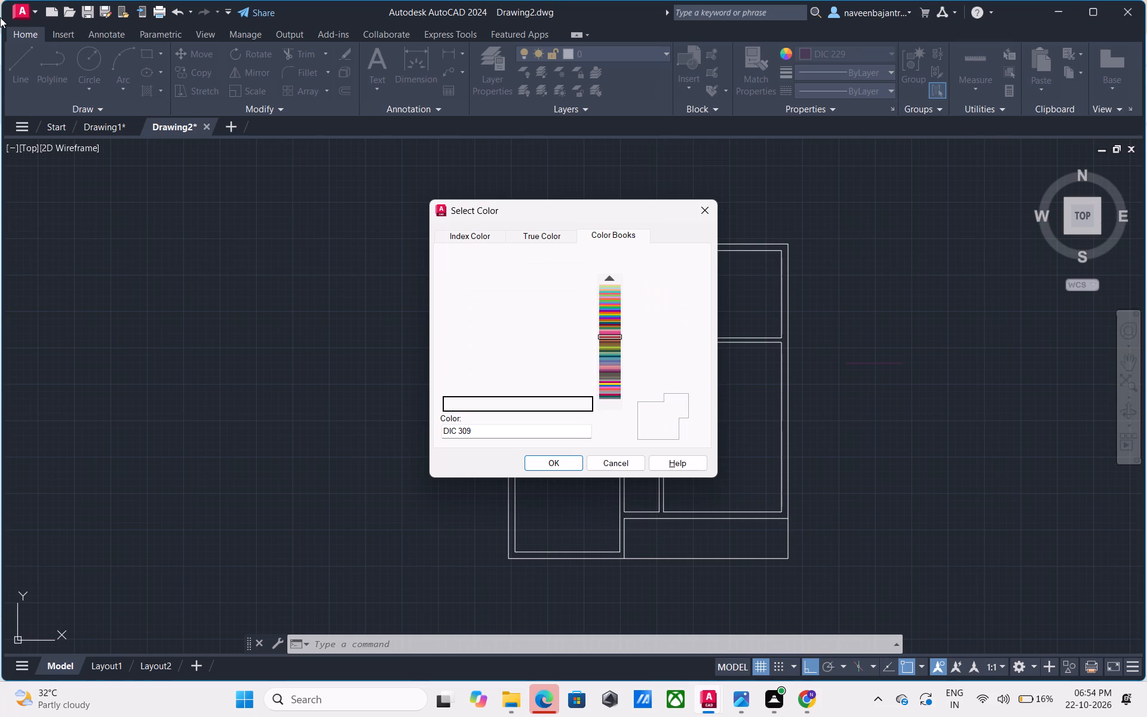
Examine the dark brown, ochre and terracotta shades DIC 310 through DIC 319 in the DIC COLOR GUIDE(R) color book as color candidates.
key("Down")
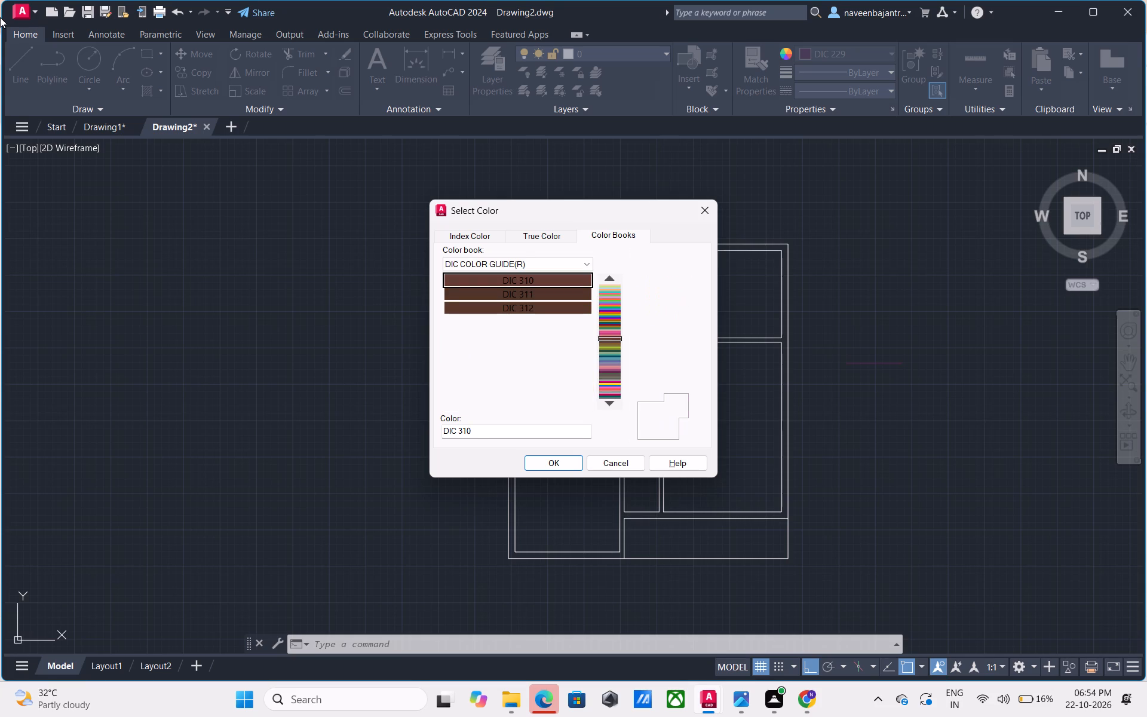
key("Down")
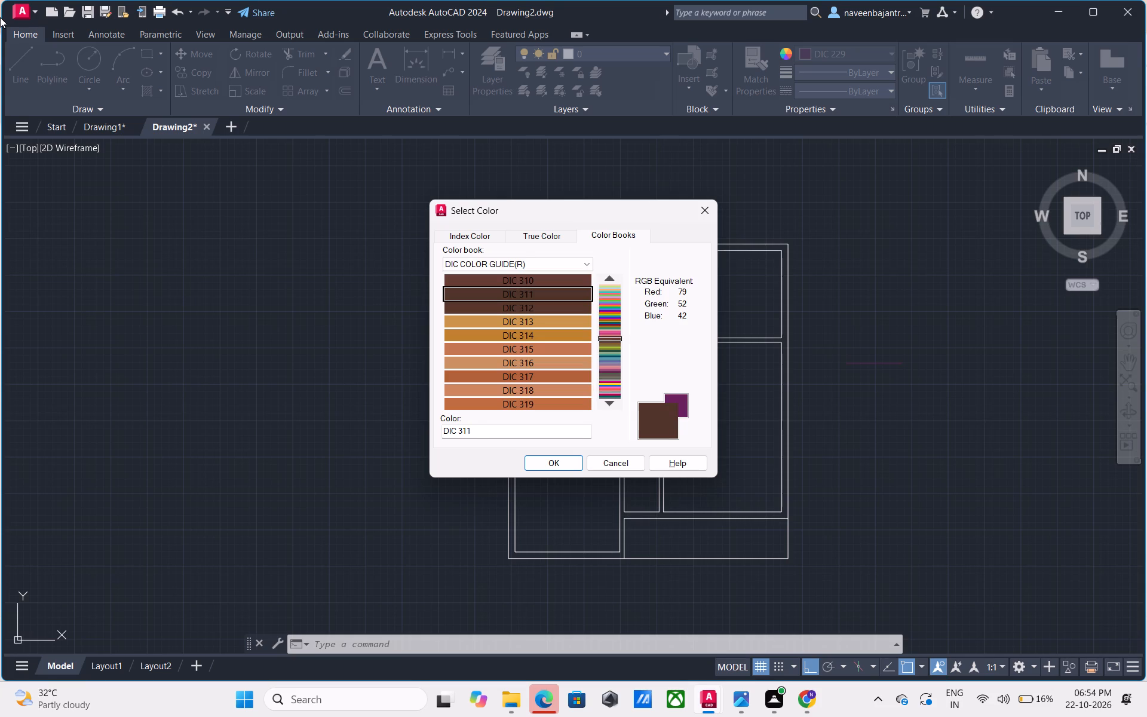
key("Down")
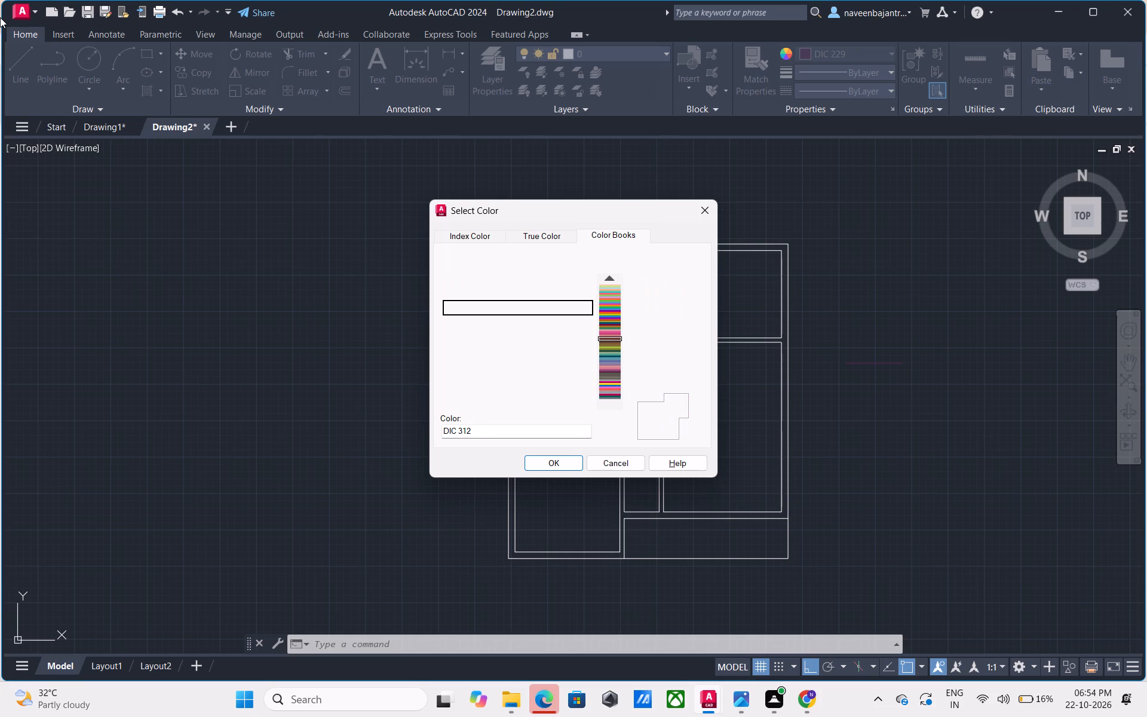
key("Down")
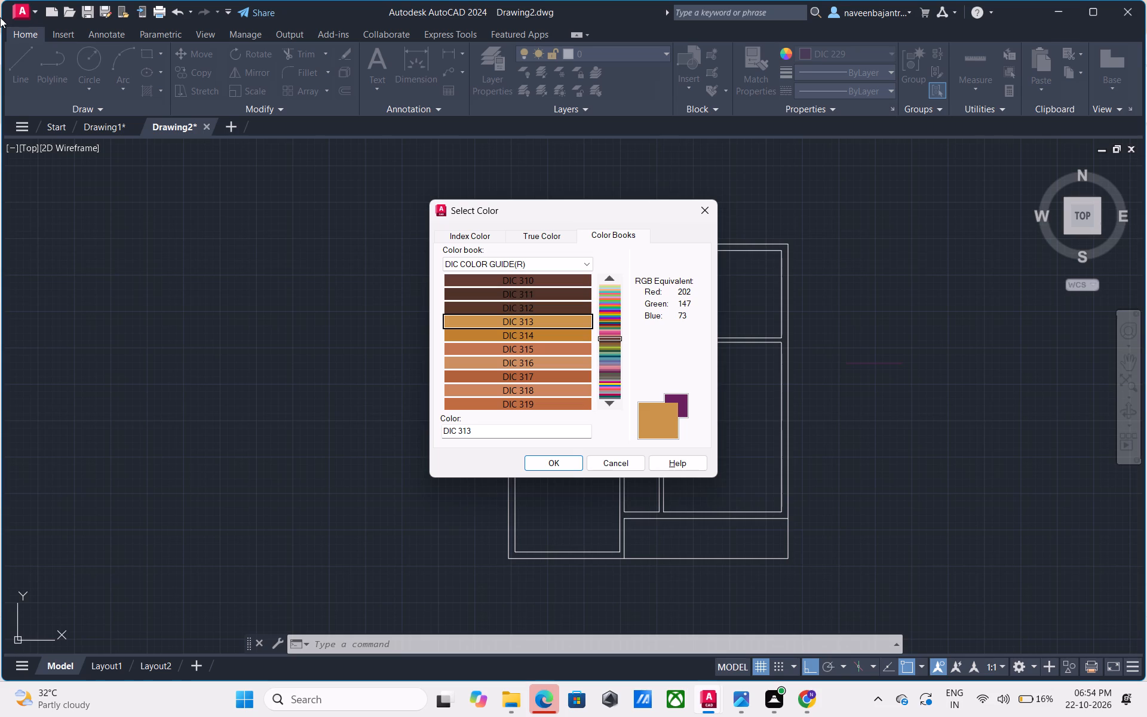
key("Down")
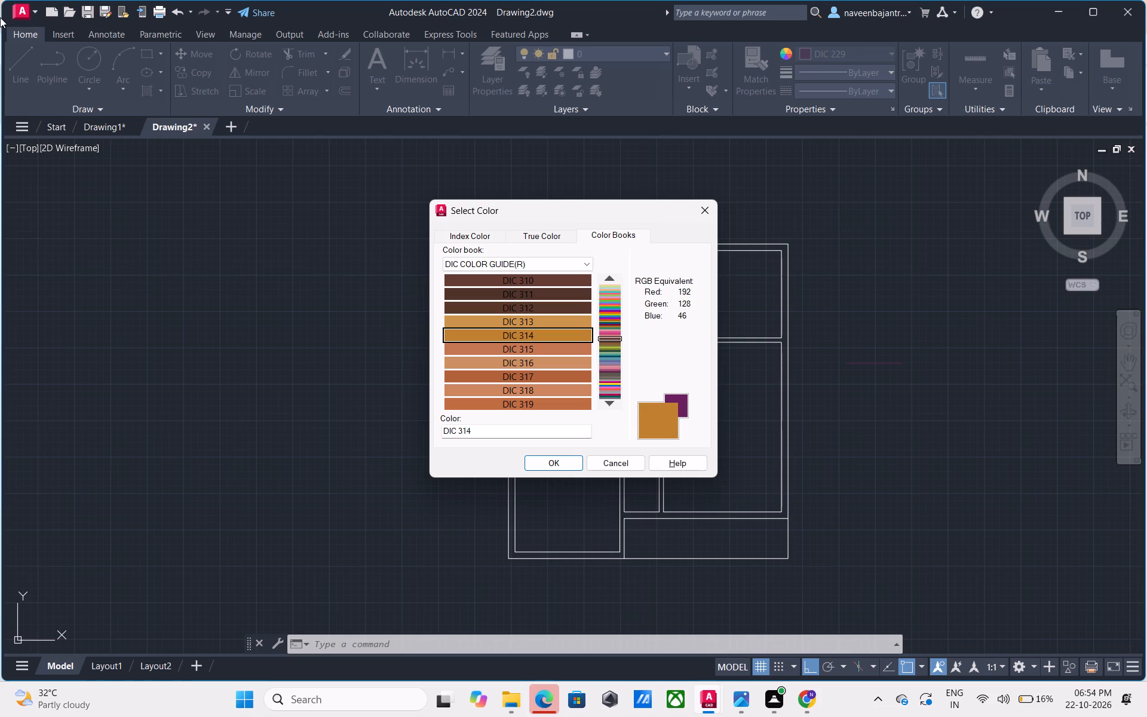
key("Down")
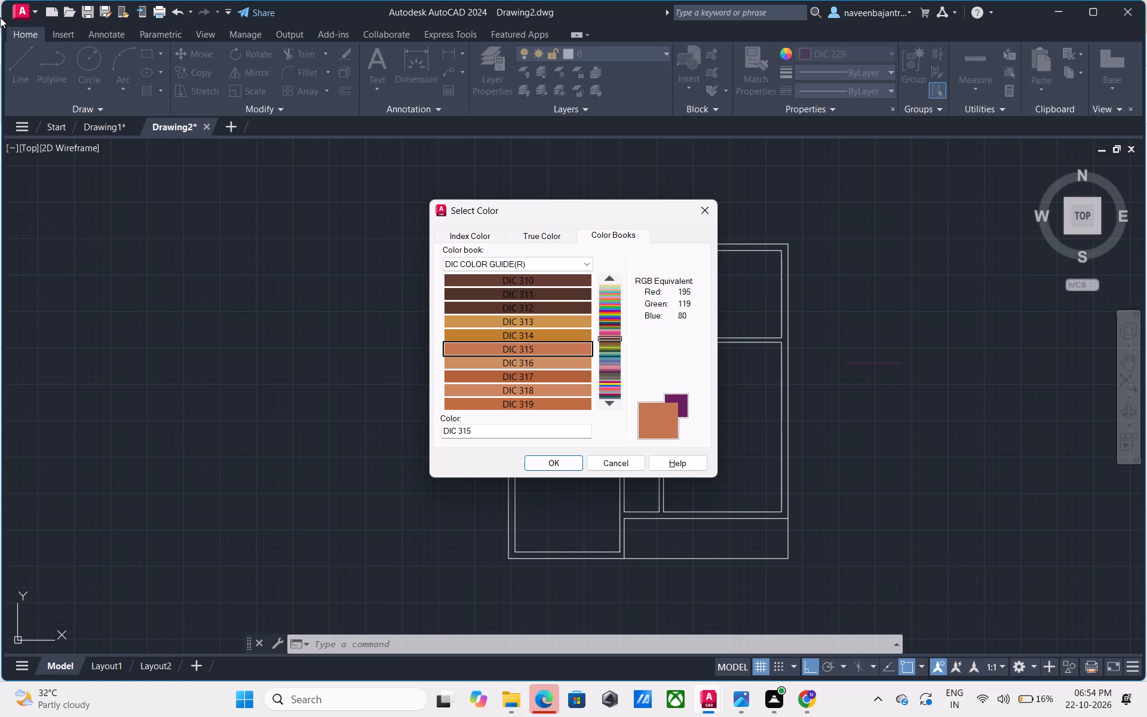
key("Down")
key("Down")
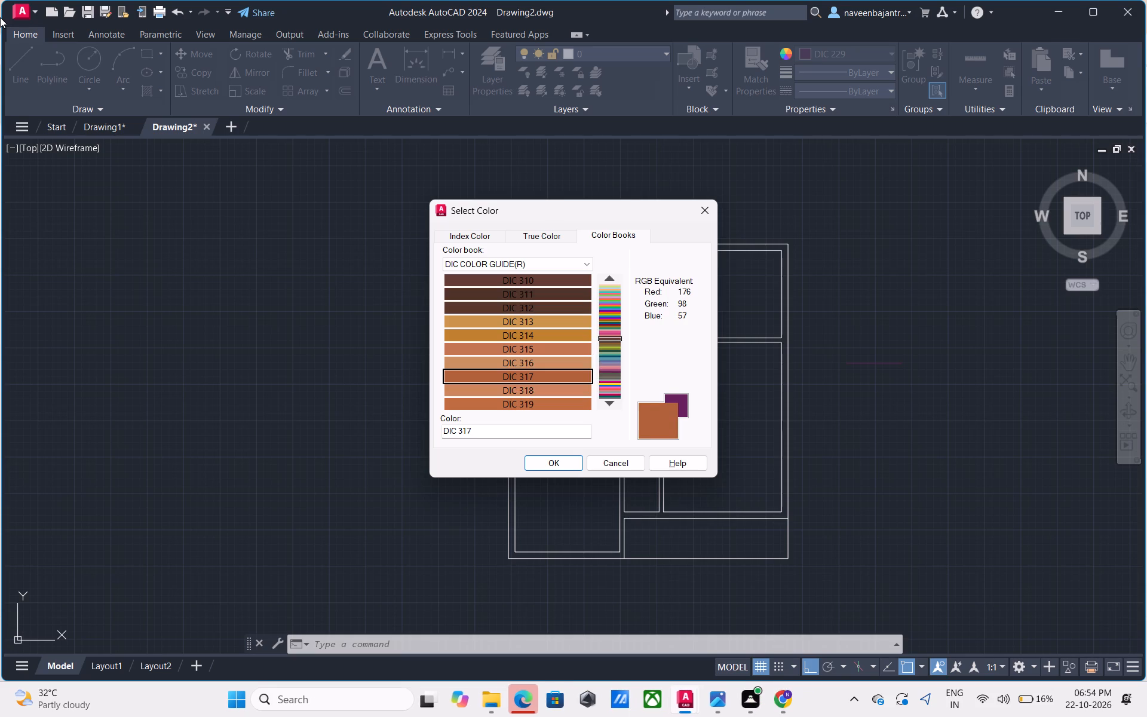
key("Down")
key("Down")
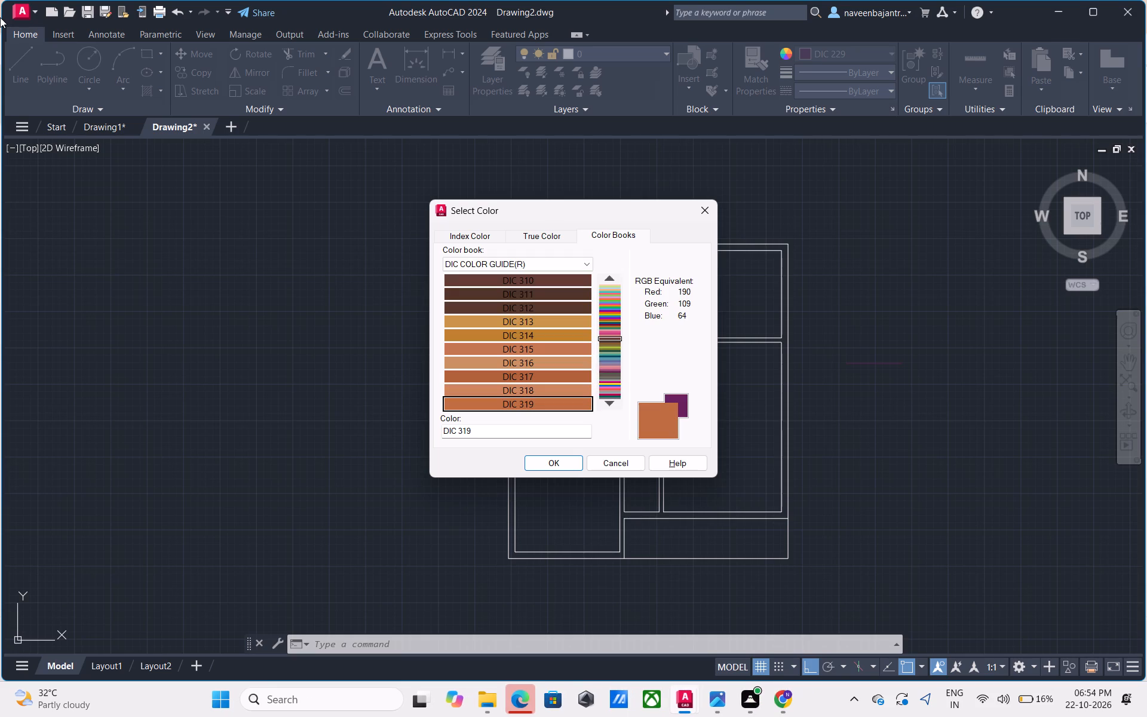
Examine the terracotta to dark brown shades DIC 320 through DIC 329 in the DIC COLOR GUIDE(R) color book as color candidates.
key("Down")
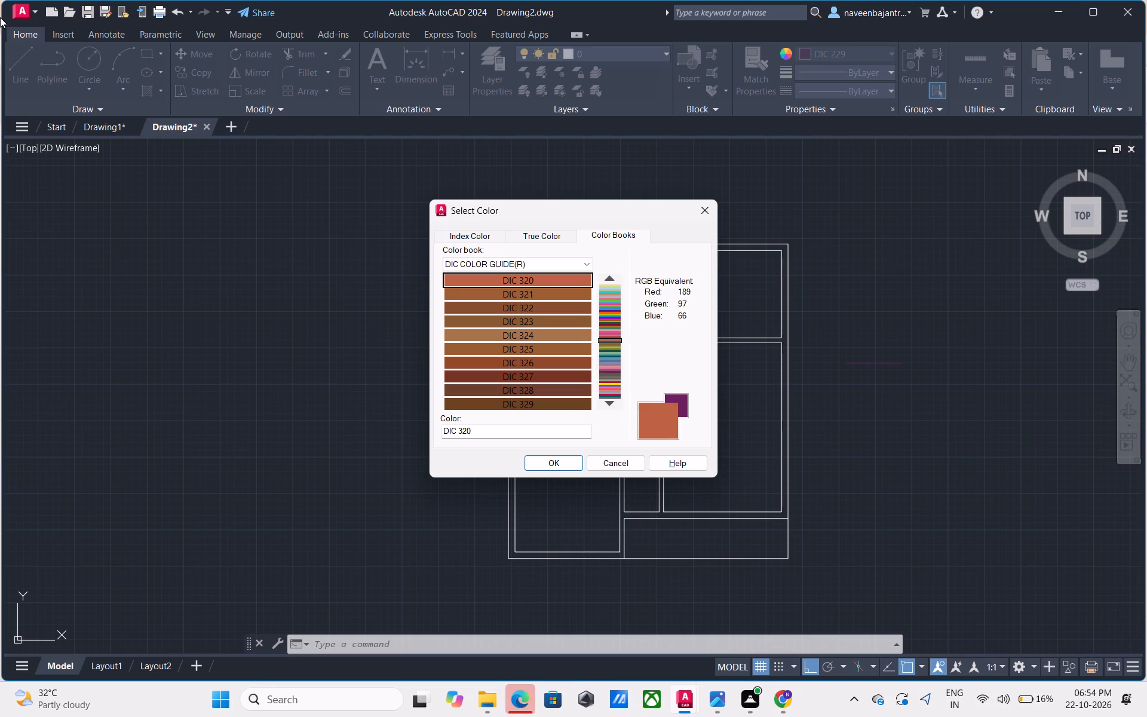
key("Down")
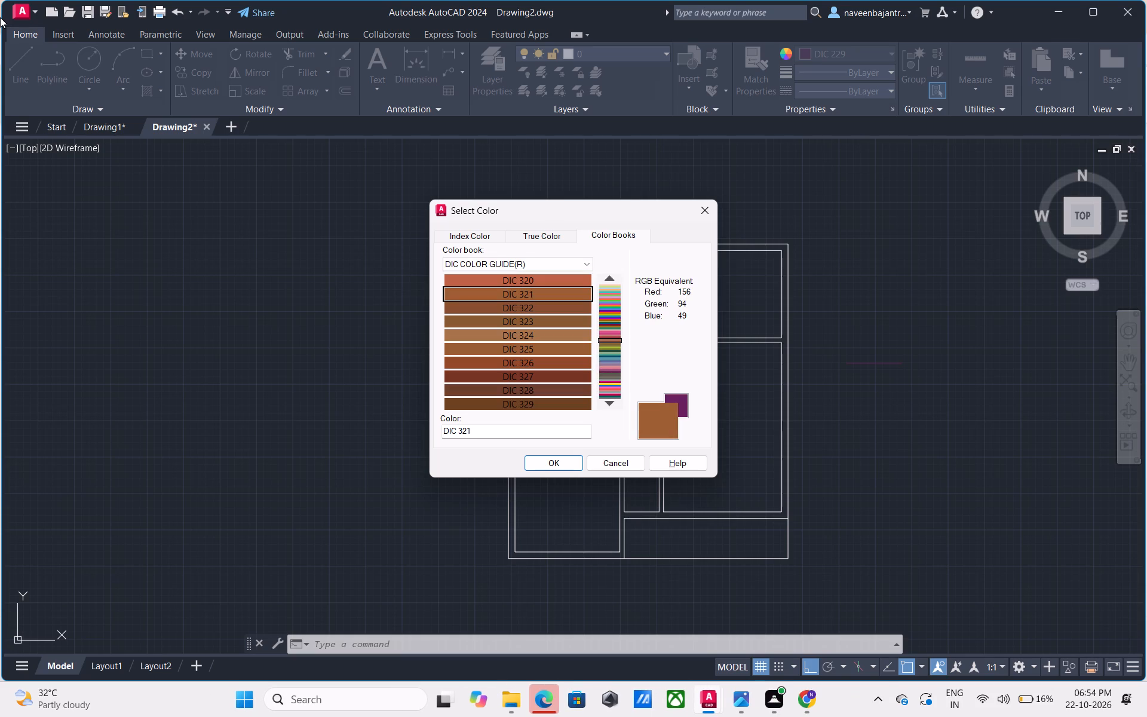
key("Down")
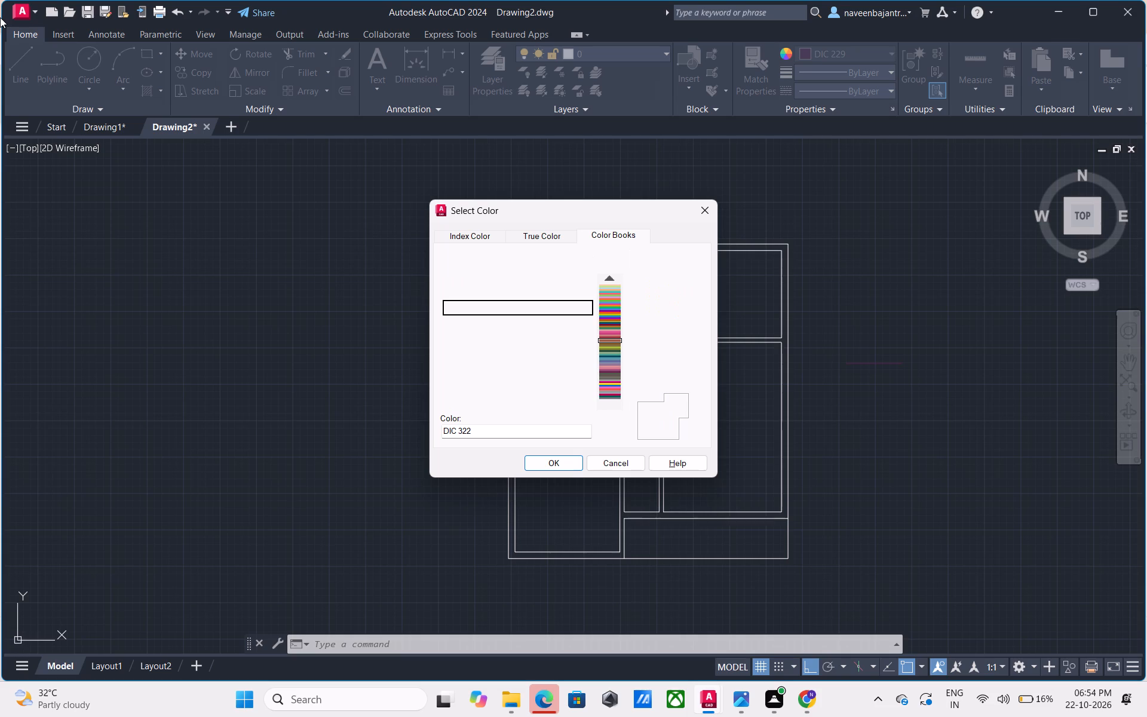
key("Down")
key("Down")
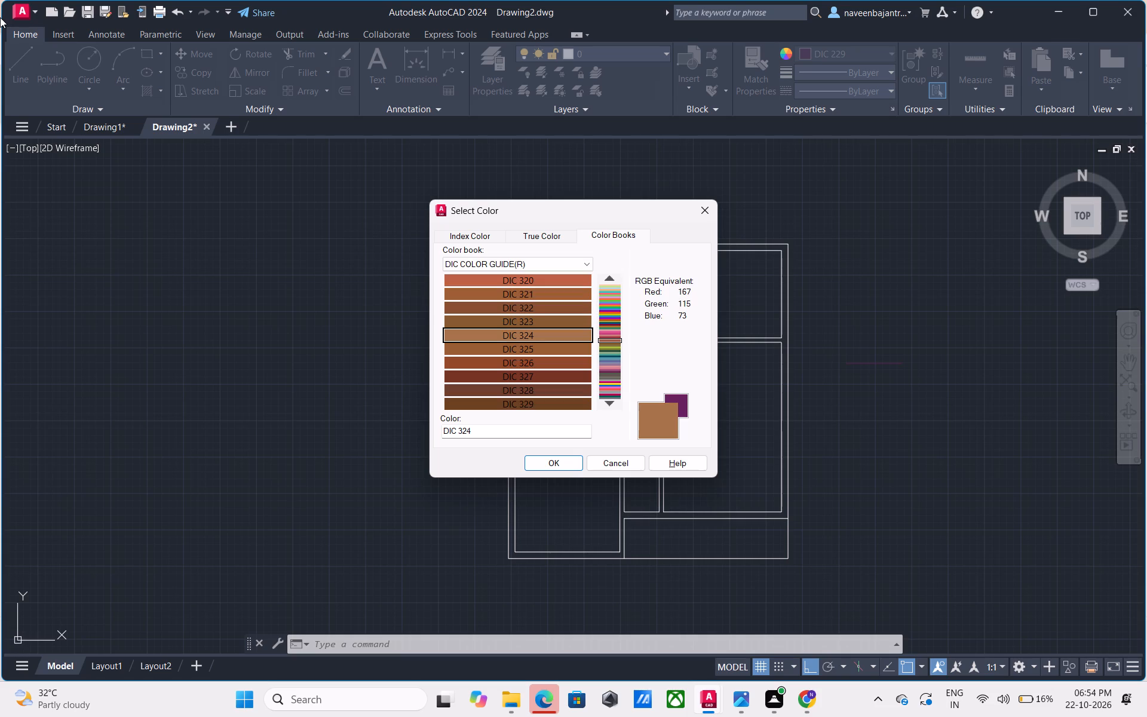
key("Down")
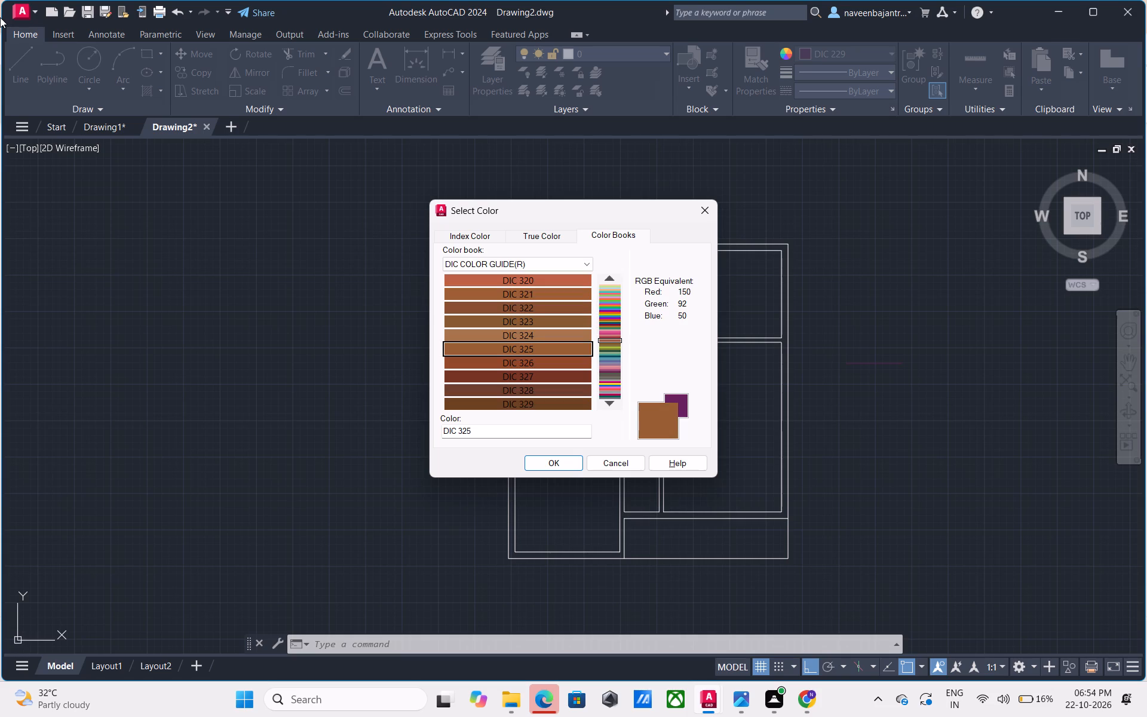
key("Down")
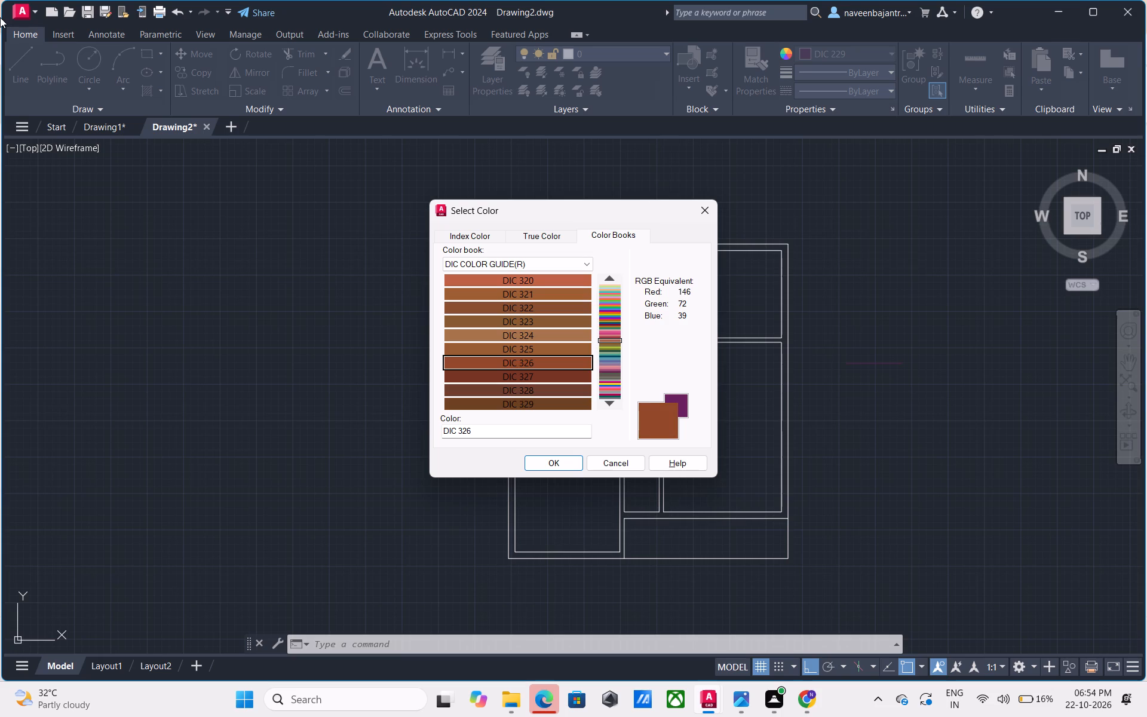
key("Down")
key("Down")
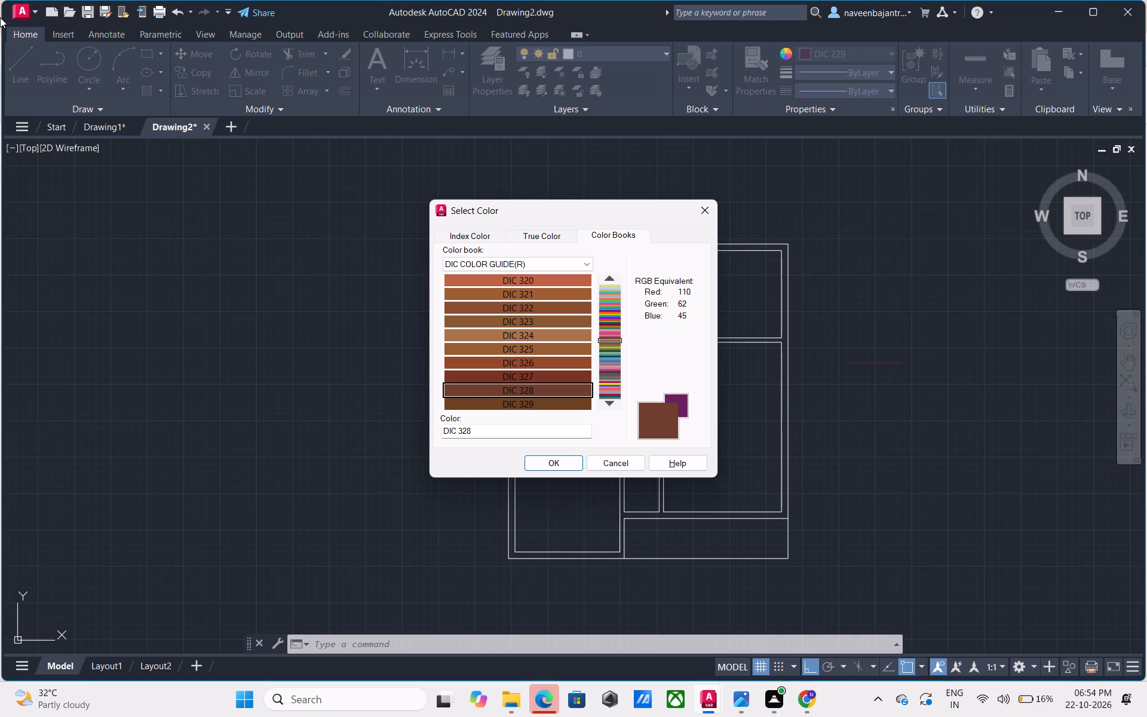
key("Down")
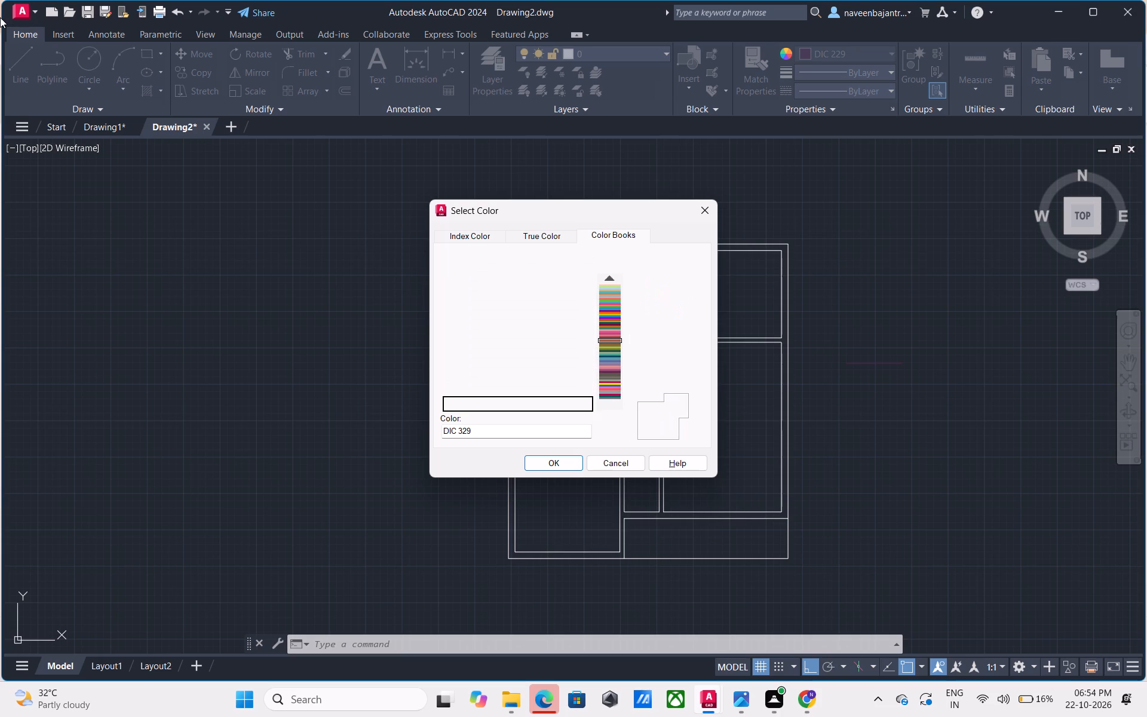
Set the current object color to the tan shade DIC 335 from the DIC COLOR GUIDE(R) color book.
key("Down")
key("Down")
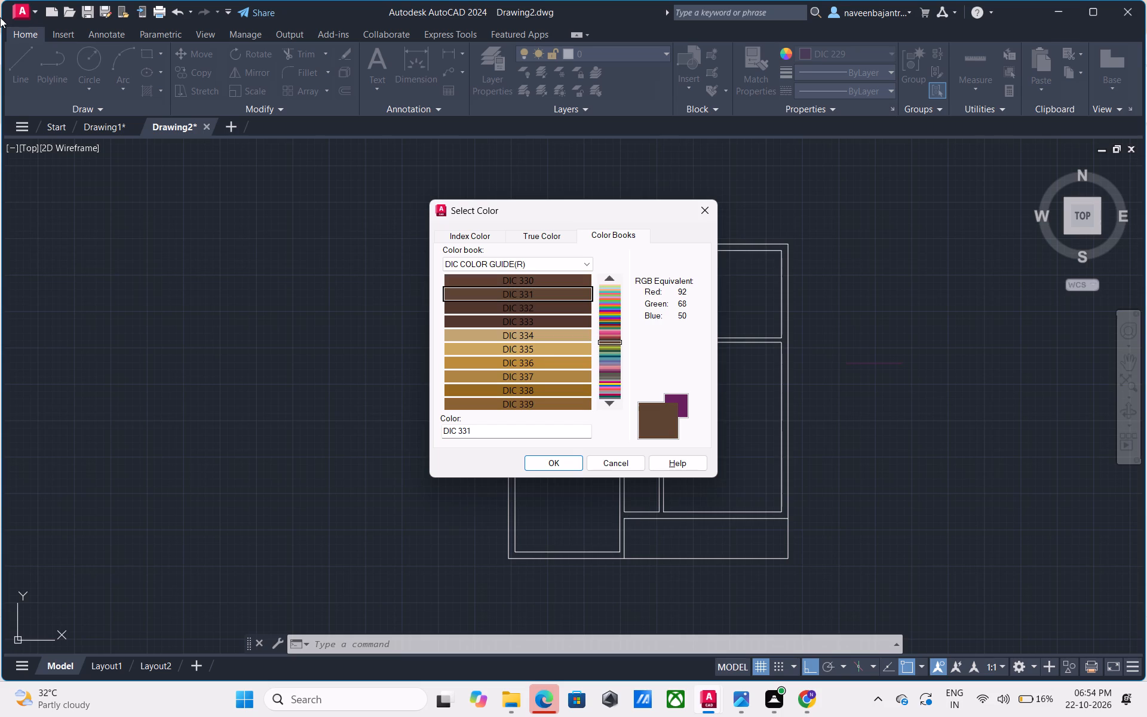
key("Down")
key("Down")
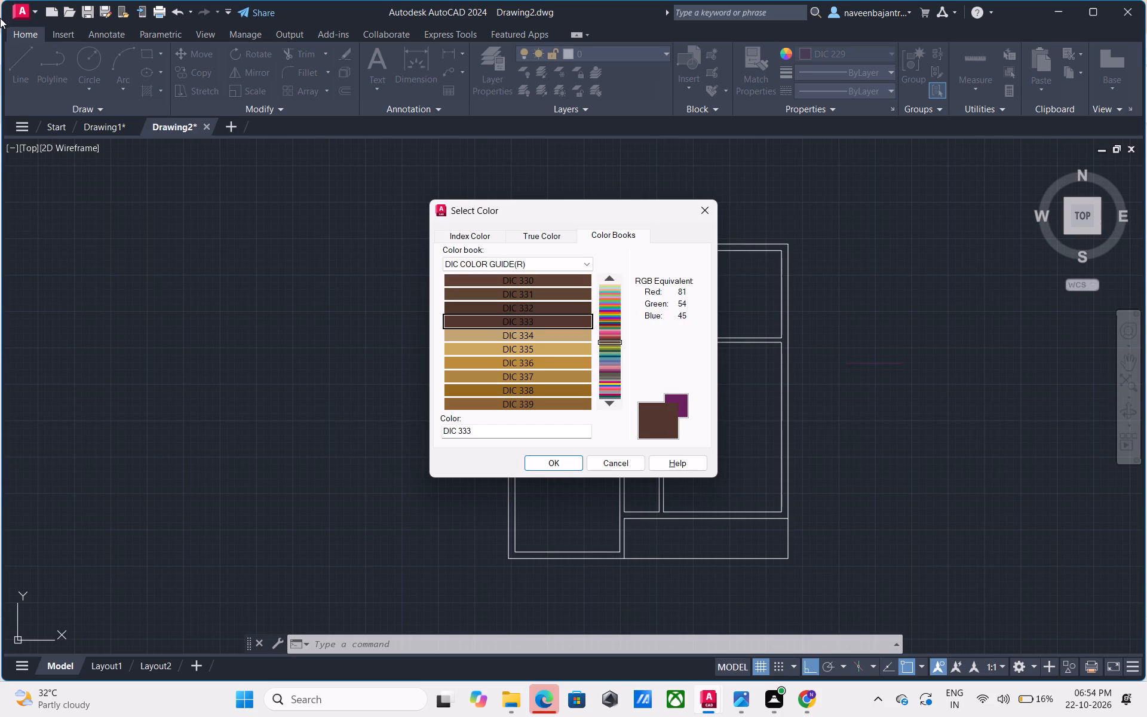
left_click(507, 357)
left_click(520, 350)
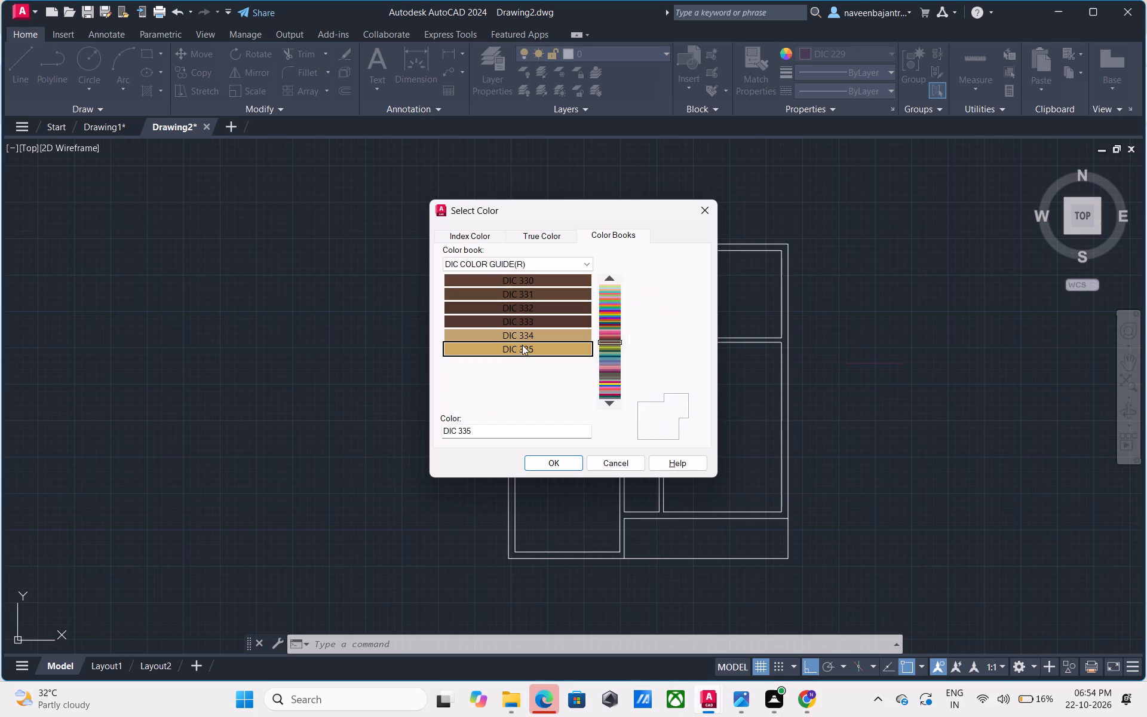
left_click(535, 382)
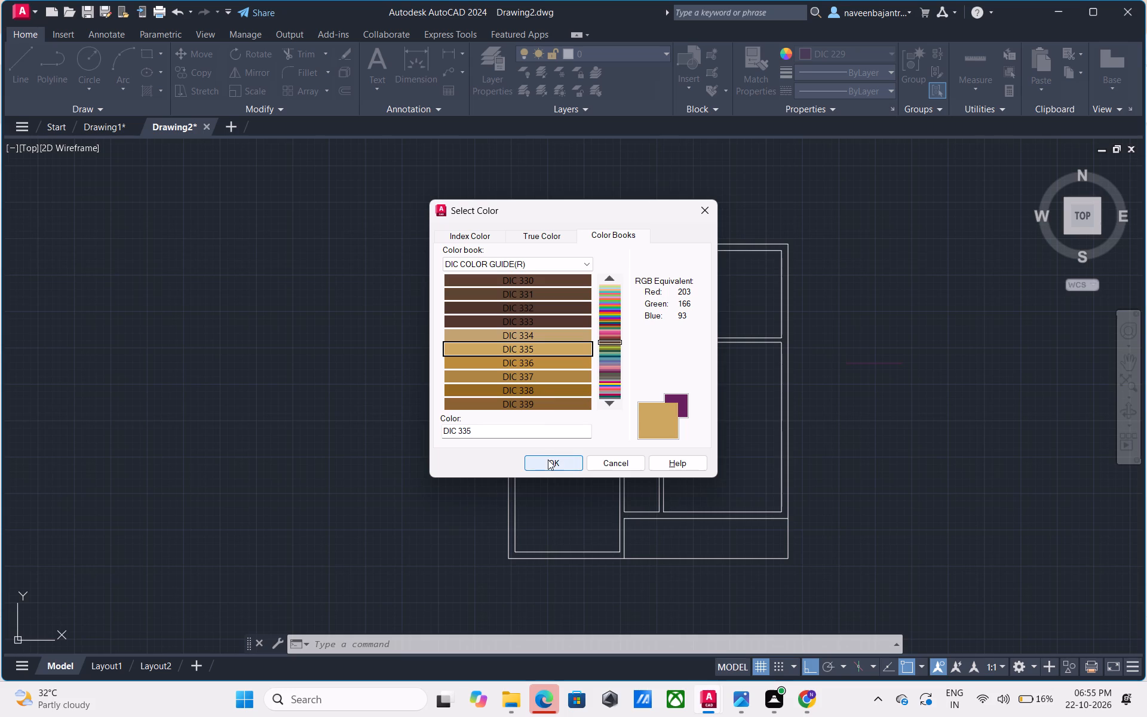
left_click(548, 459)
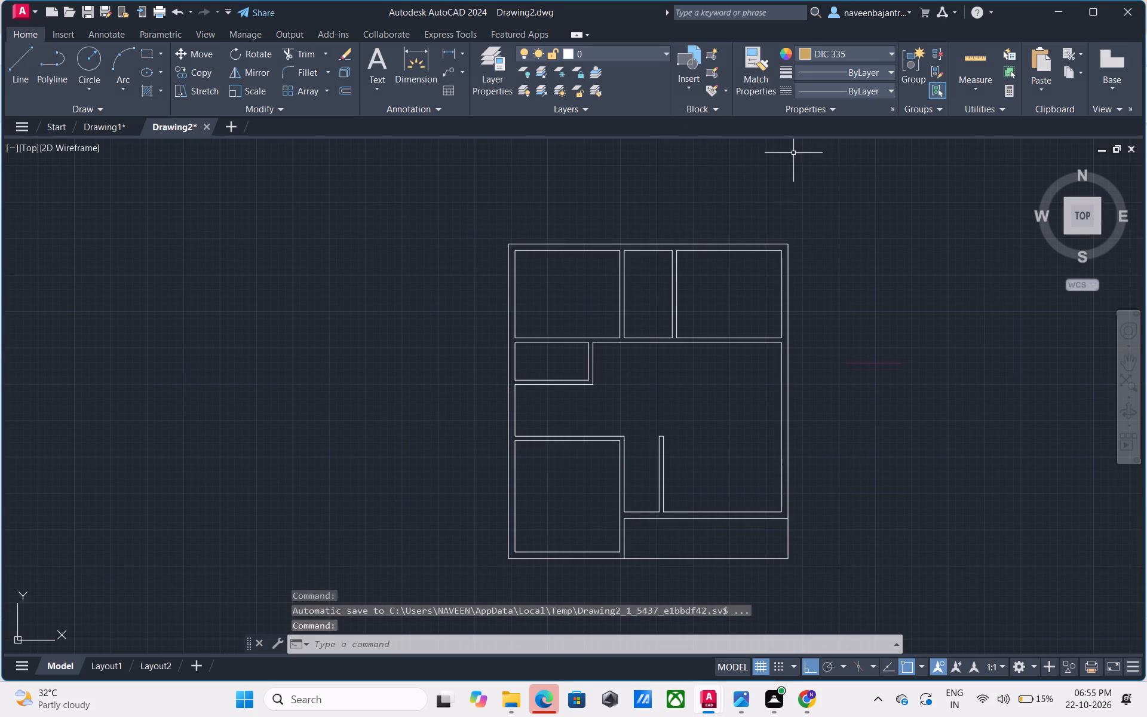
Set the current object color to ByLayer.
left_click(807, 48)
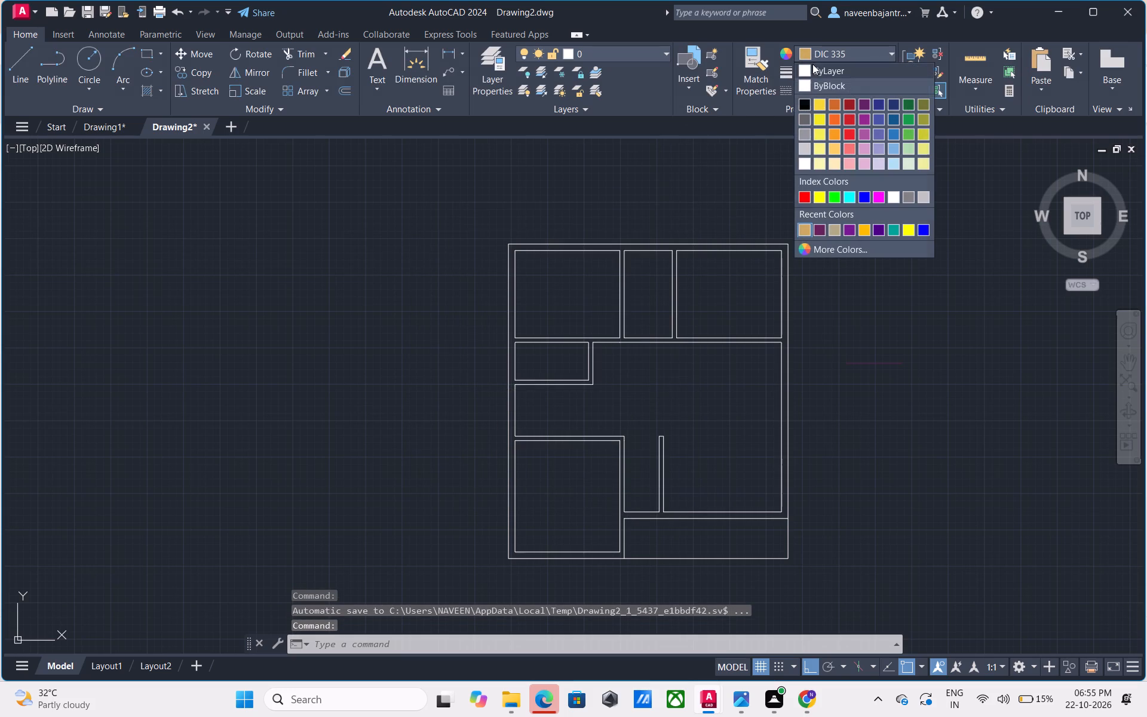
left_click(811, 76)
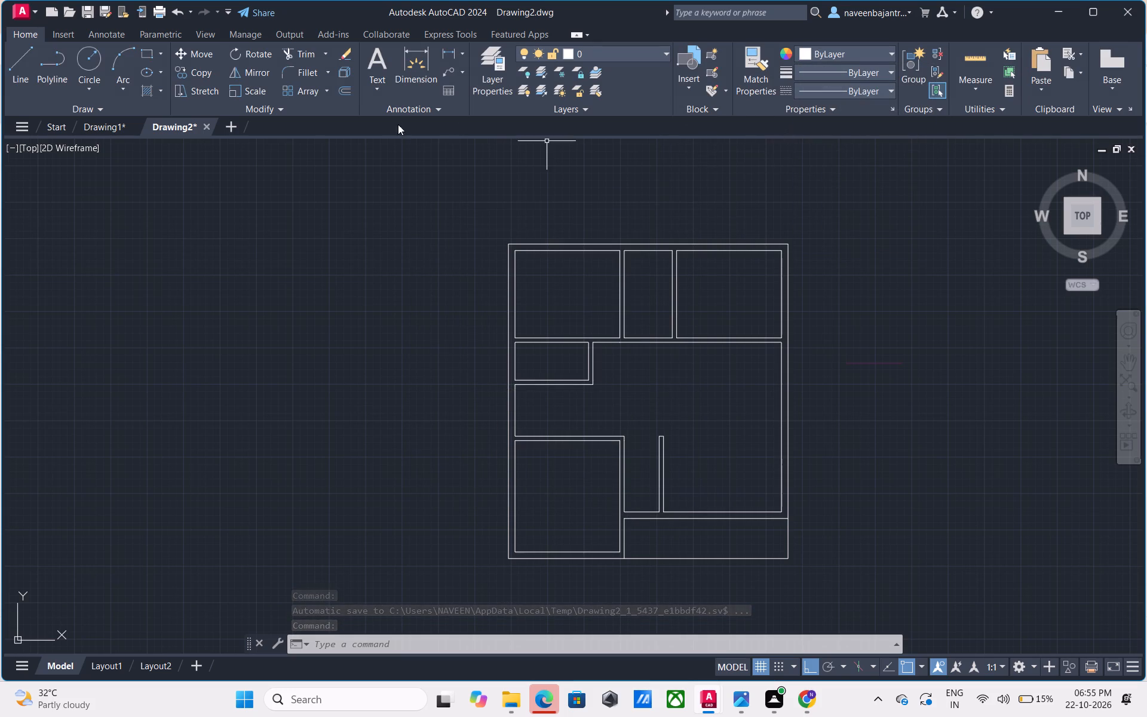
Open DesignCenter and look through its folder tree from the Home - Space Planner.dwg sample to the end of the AutoCAD 2024 subfolders.
type("DC")
key("space")
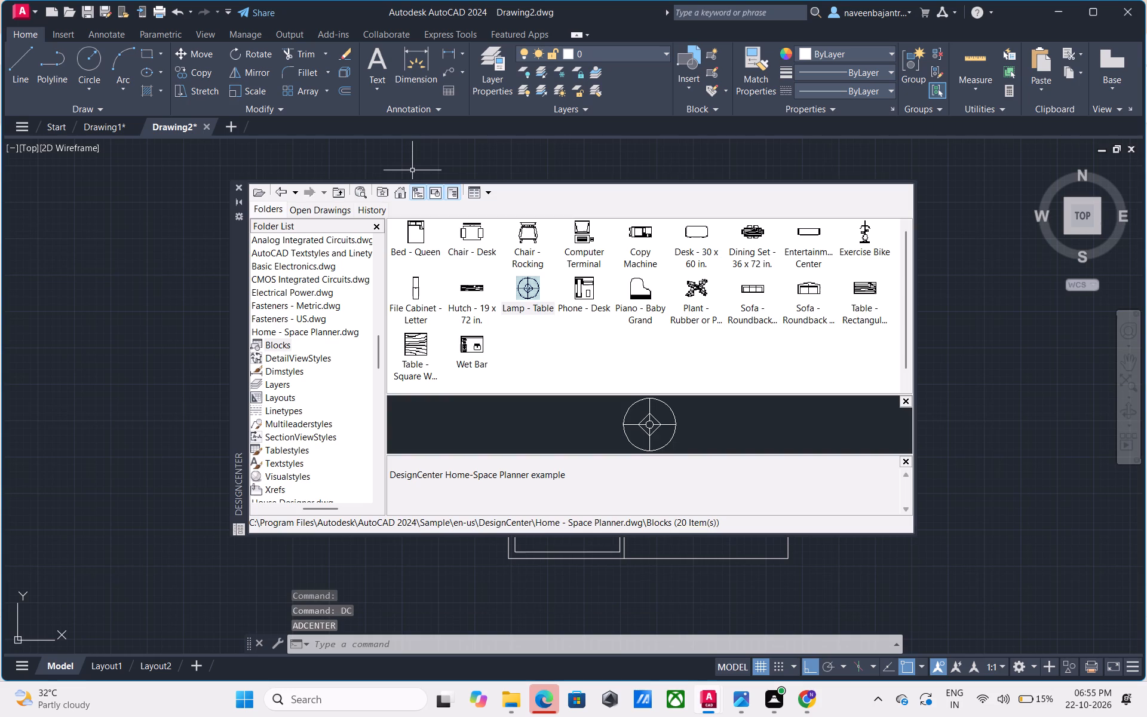
scroll(330, 322, "down", 2)
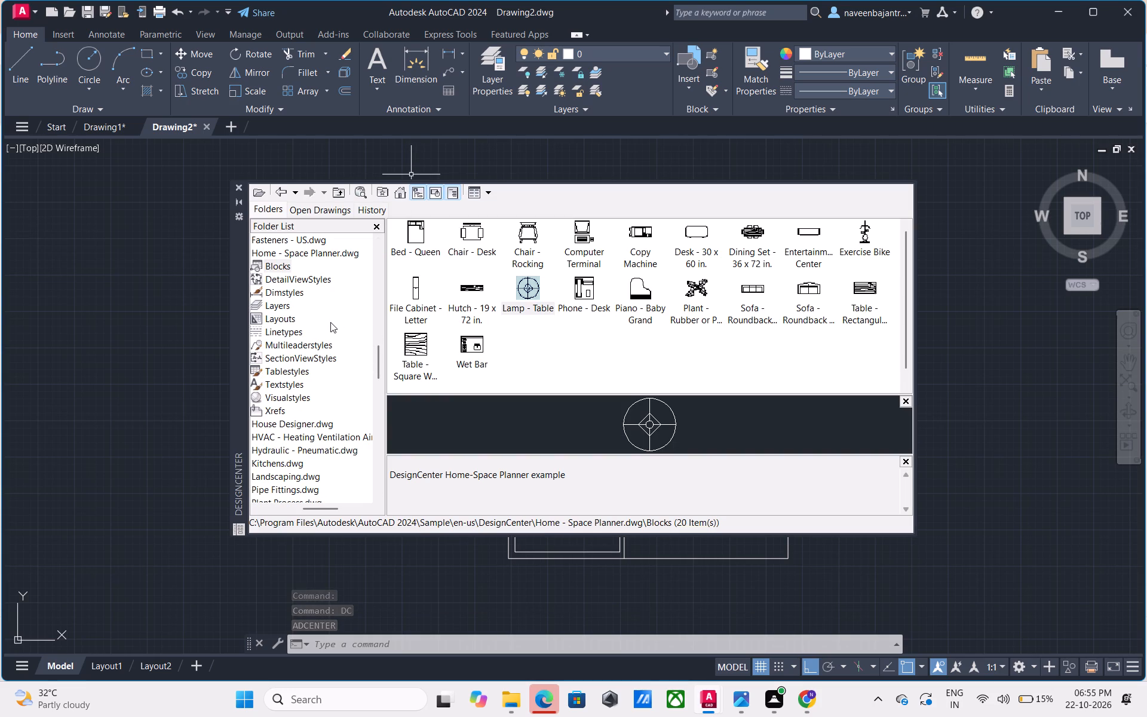
scroll(330, 326, "down", 1)
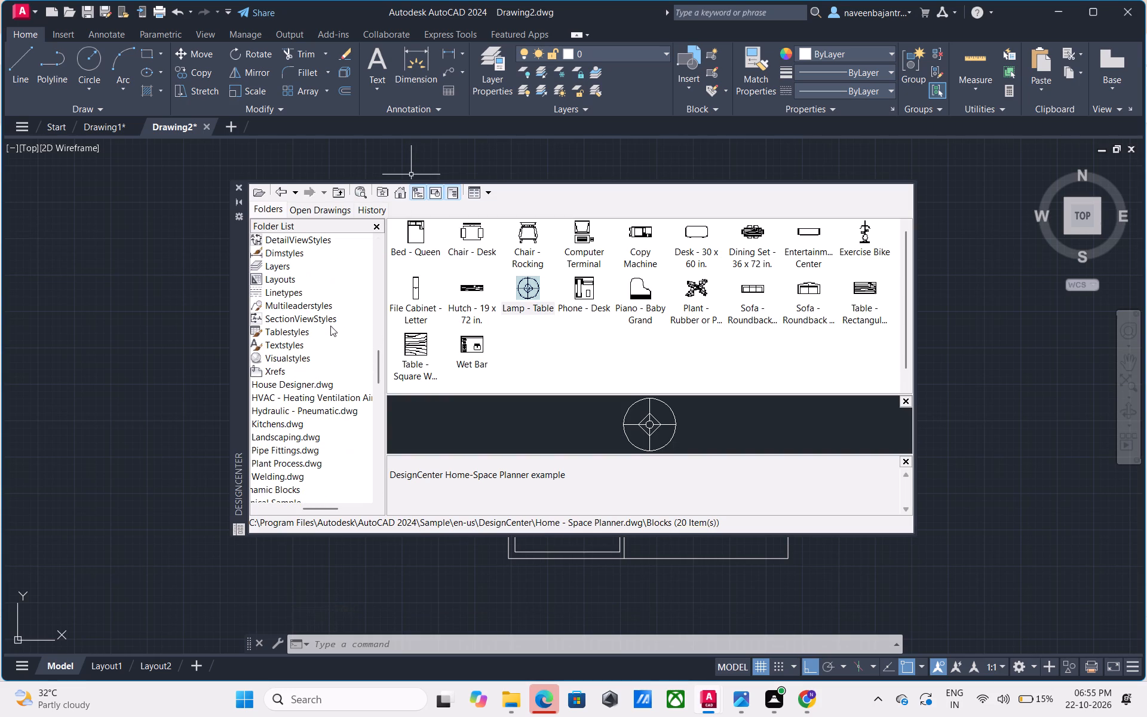
scroll(330, 326, "down", 1)
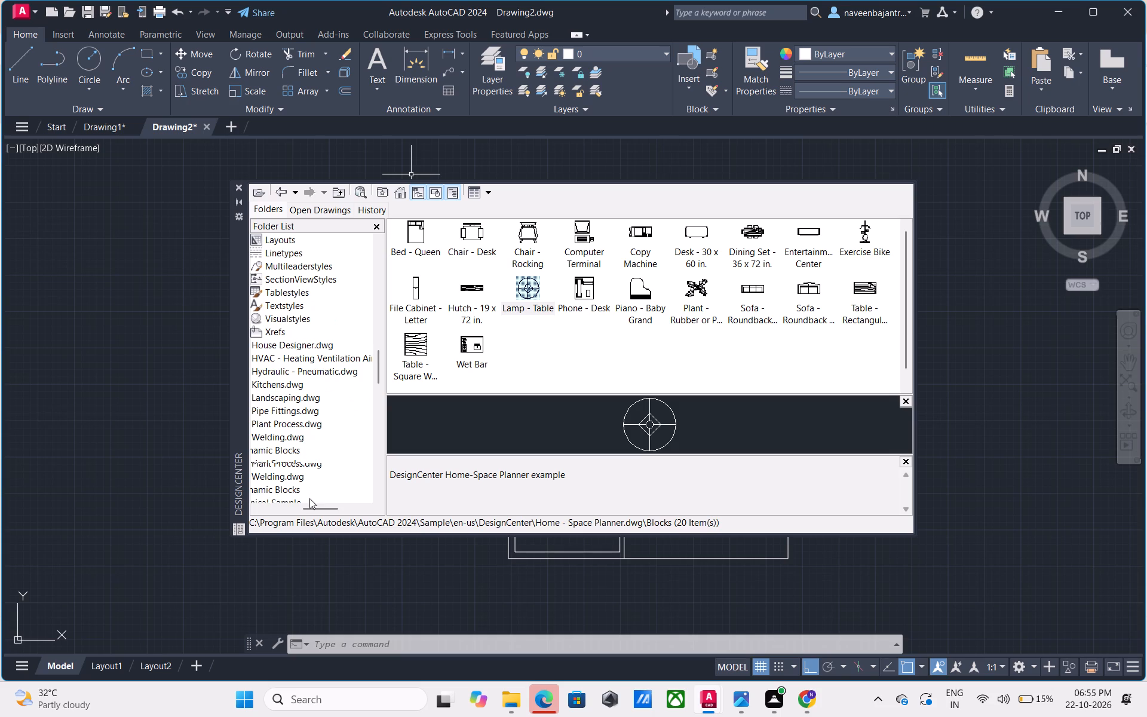
left_click_drag(317, 506, 314, 506)
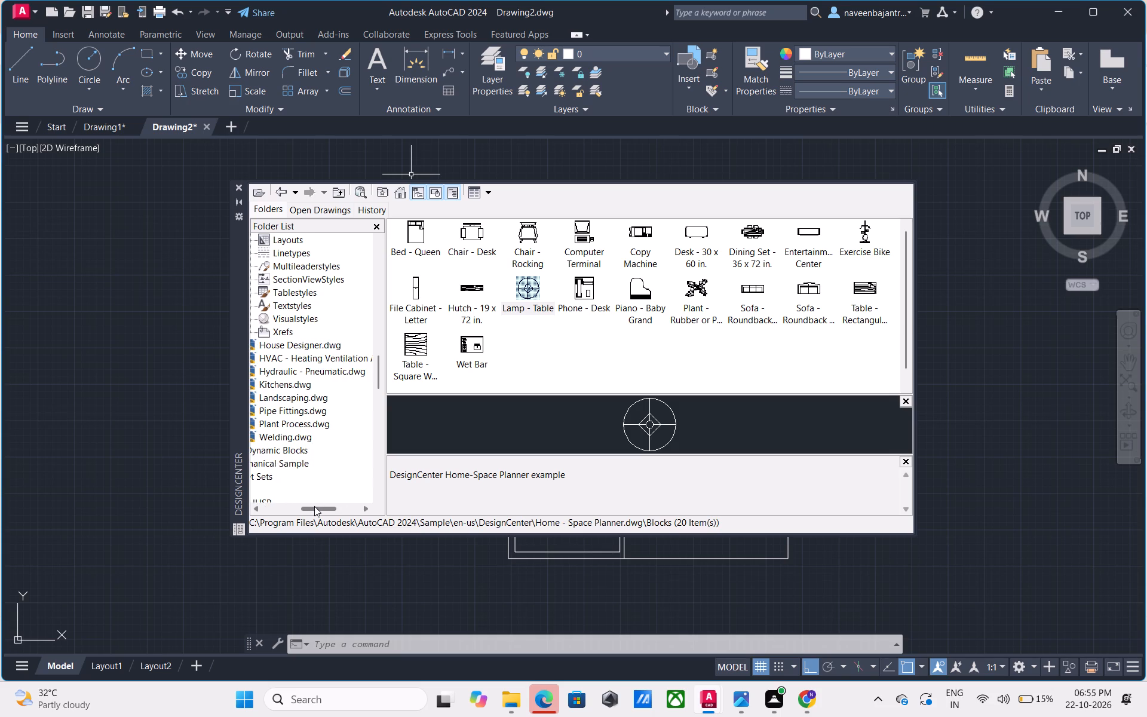
left_click_drag(314, 506, 301, 507)
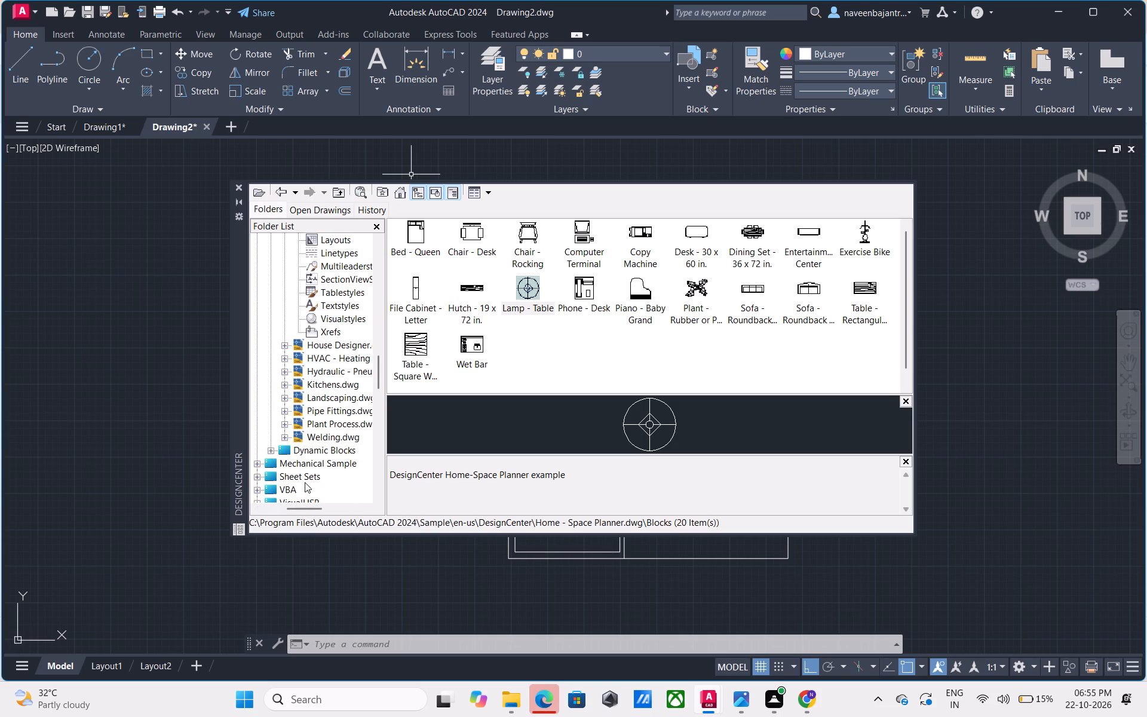
scroll(305, 478, "down", 2)
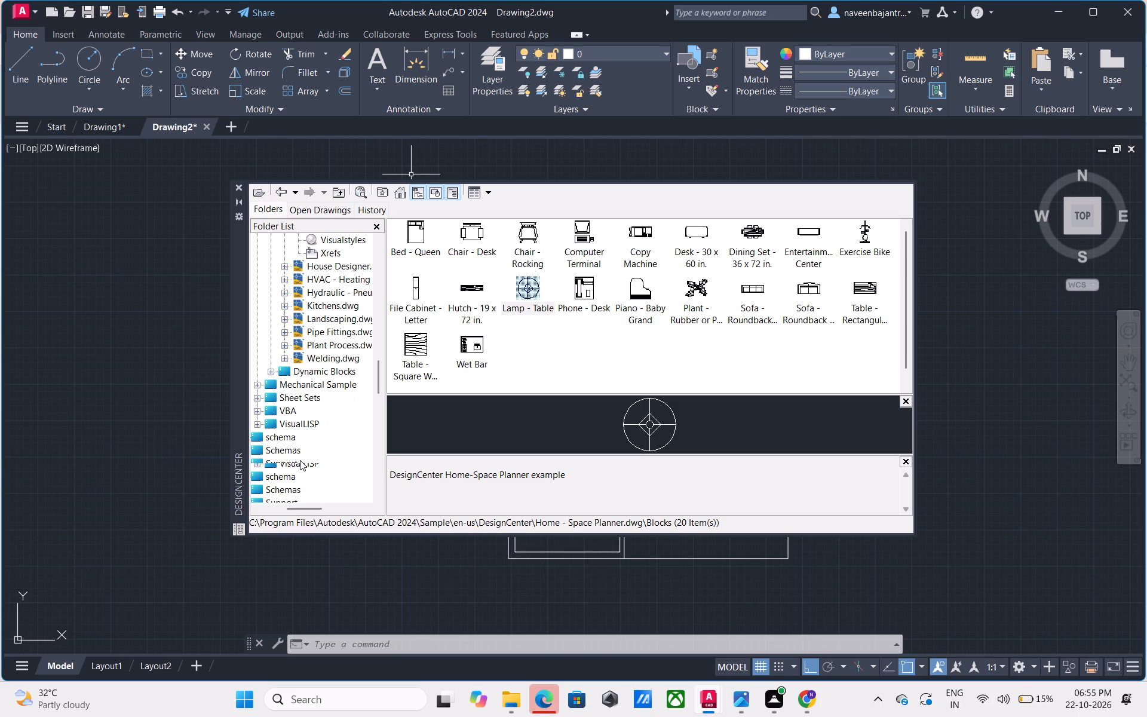
scroll(300, 460, "down", 2)
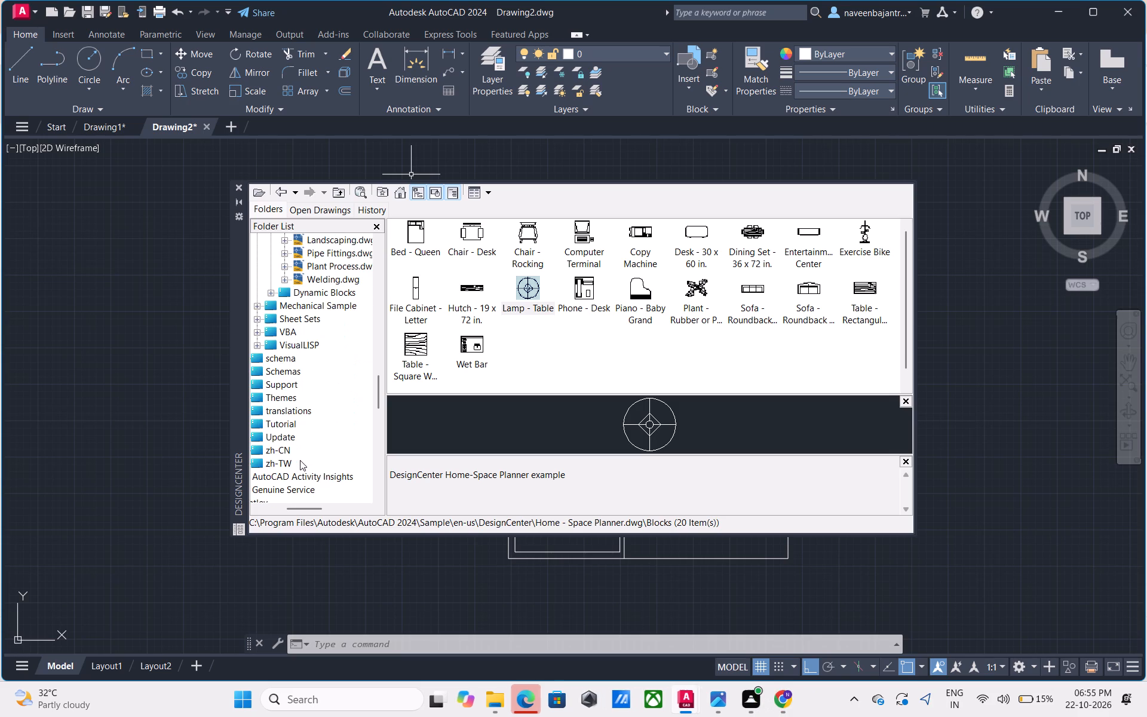
scroll(300, 460, "down", 1)
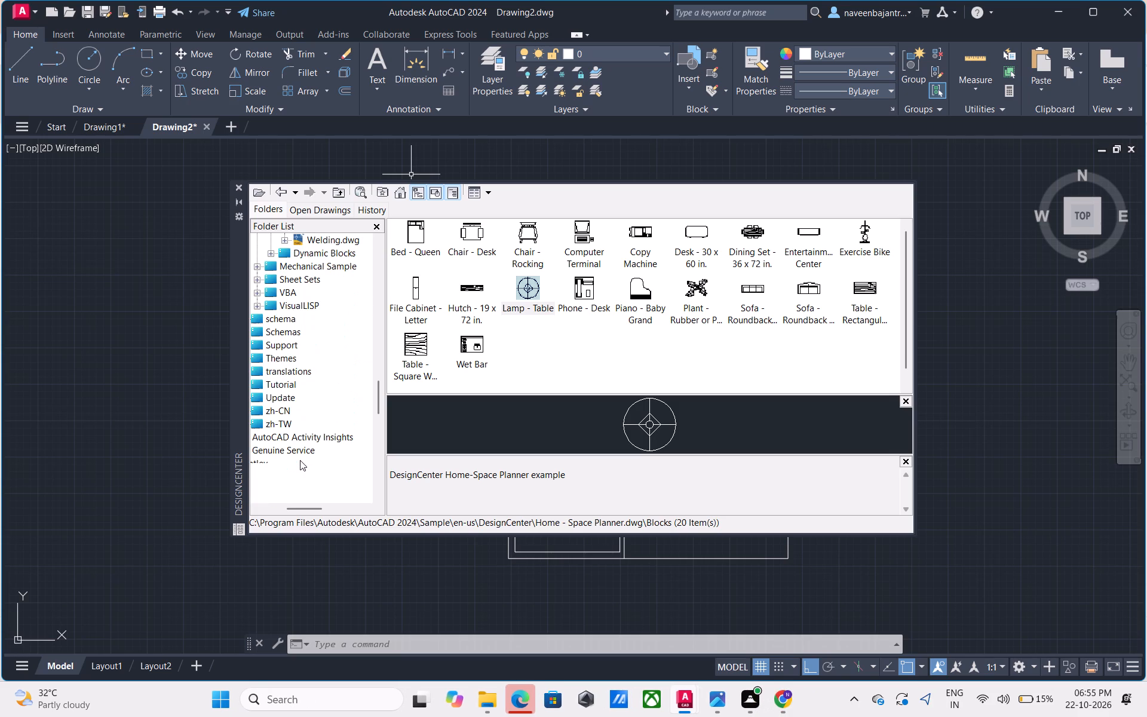
scroll(300, 460, "down", 1)
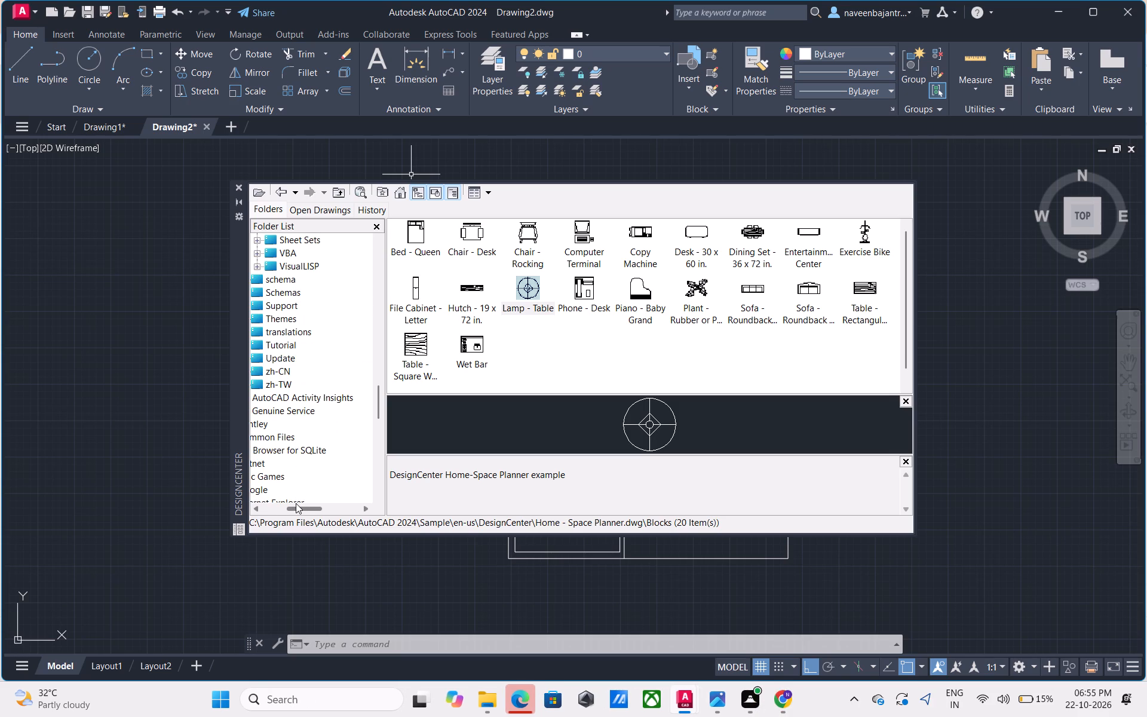
Look through the remaining Program Files folders, Local Disk (D:), Network and the desktop drawing folders in the DesignCenter folder tree.
left_click_drag(296, 507, 293, 507)
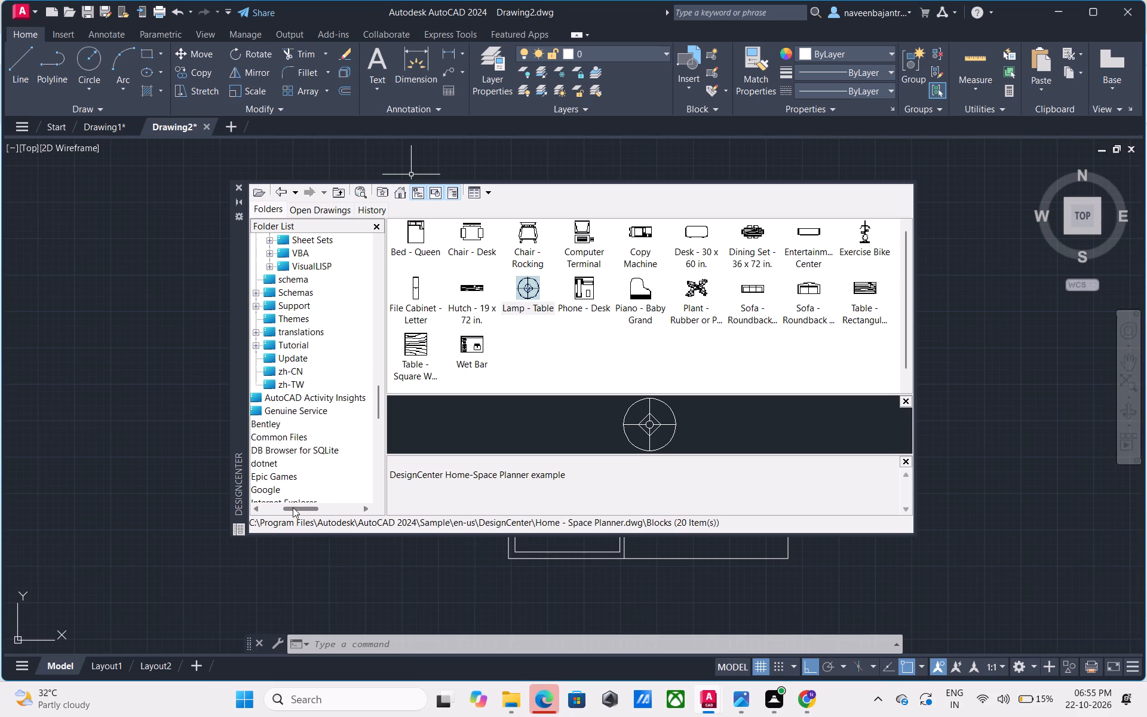
left_click_drag(293, 507, 285, 509)
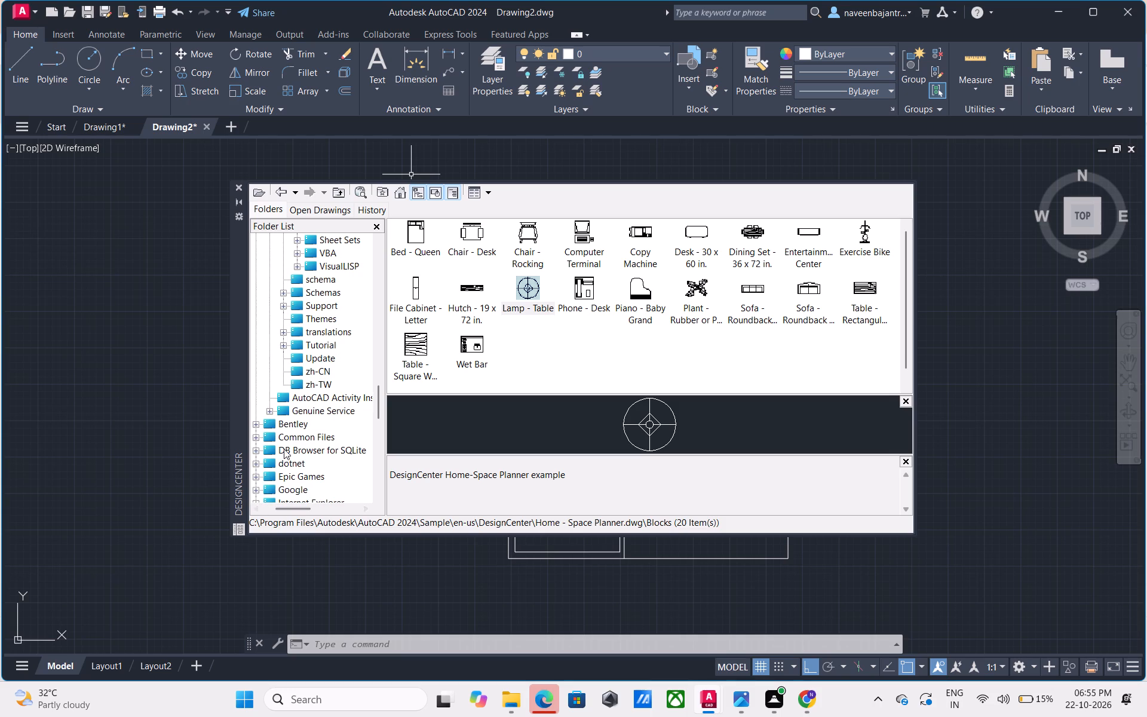
scroll(274, 409, "down", 1)
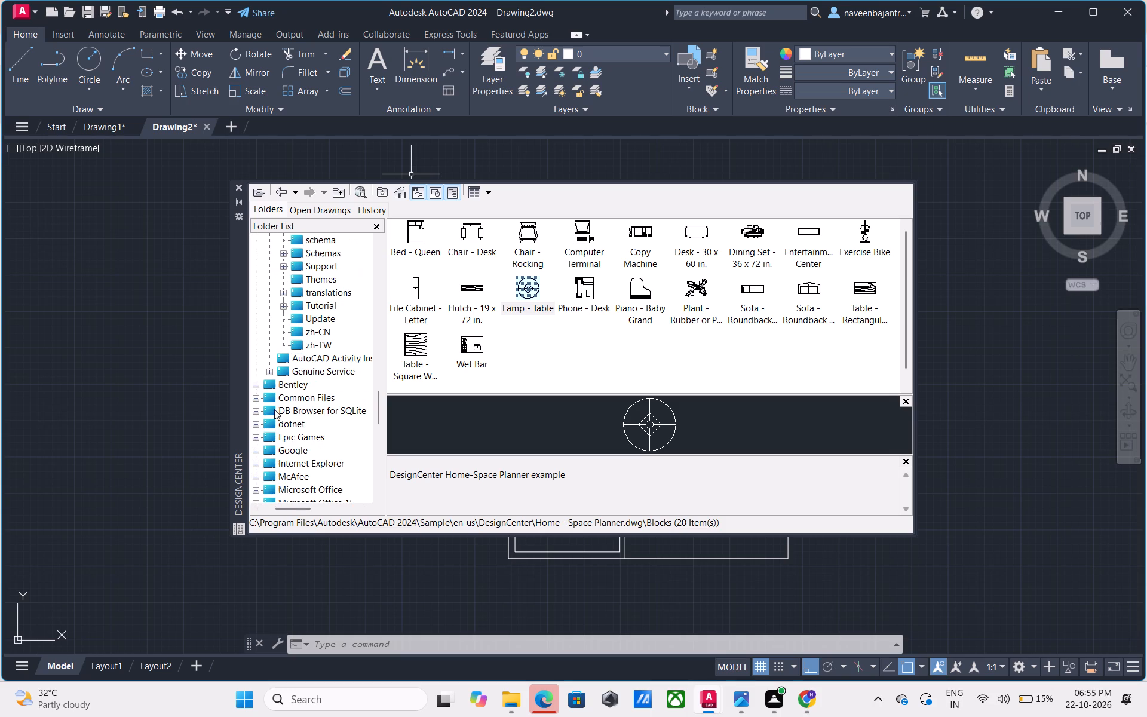
scroll(274, 409, "down", 1)
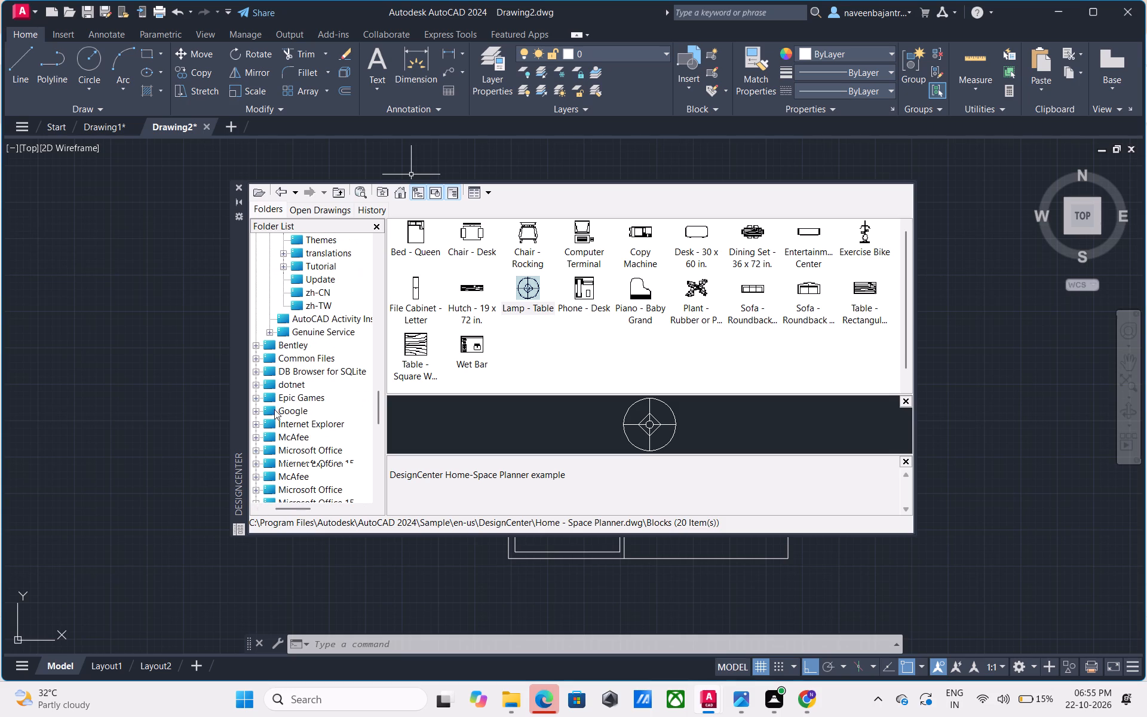
scroll(274, 409, "down", 1)
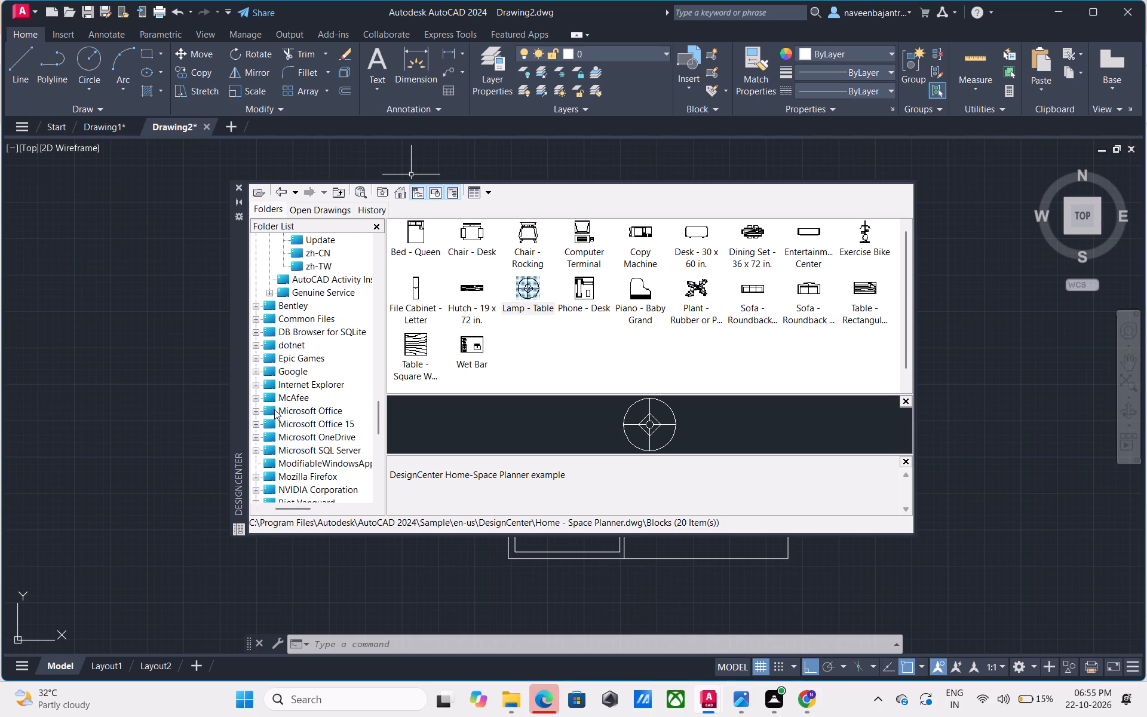
scroll(274, 382, "down", 2)
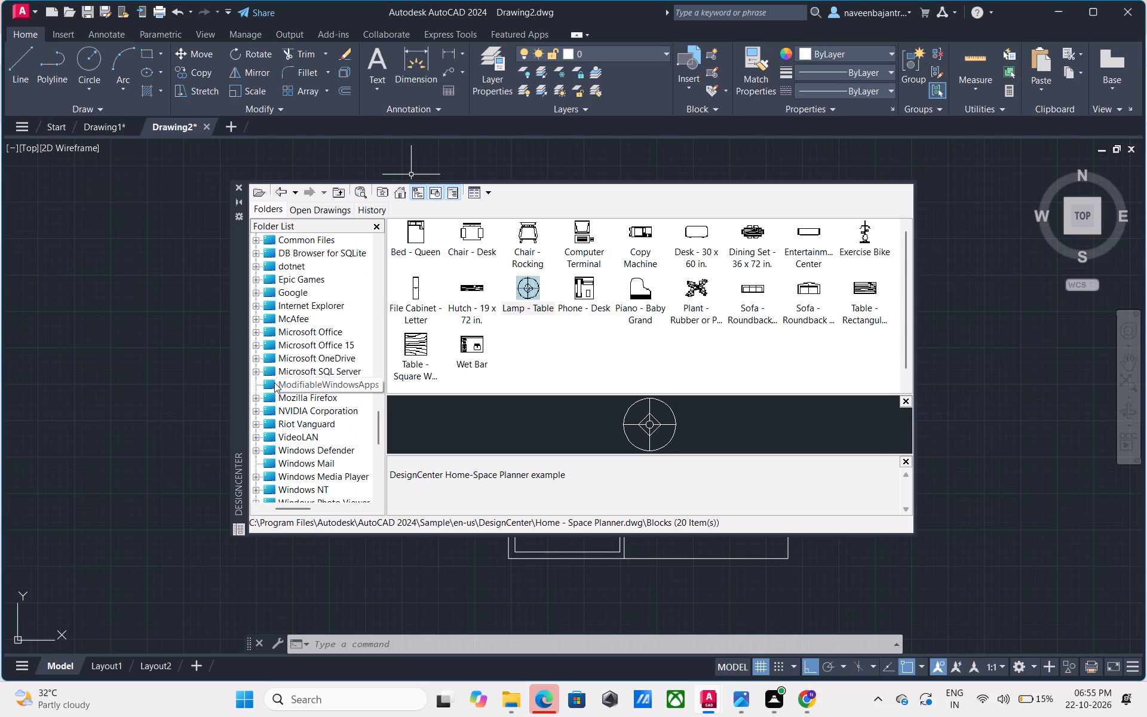
scroll(274, 382, "down", 1)
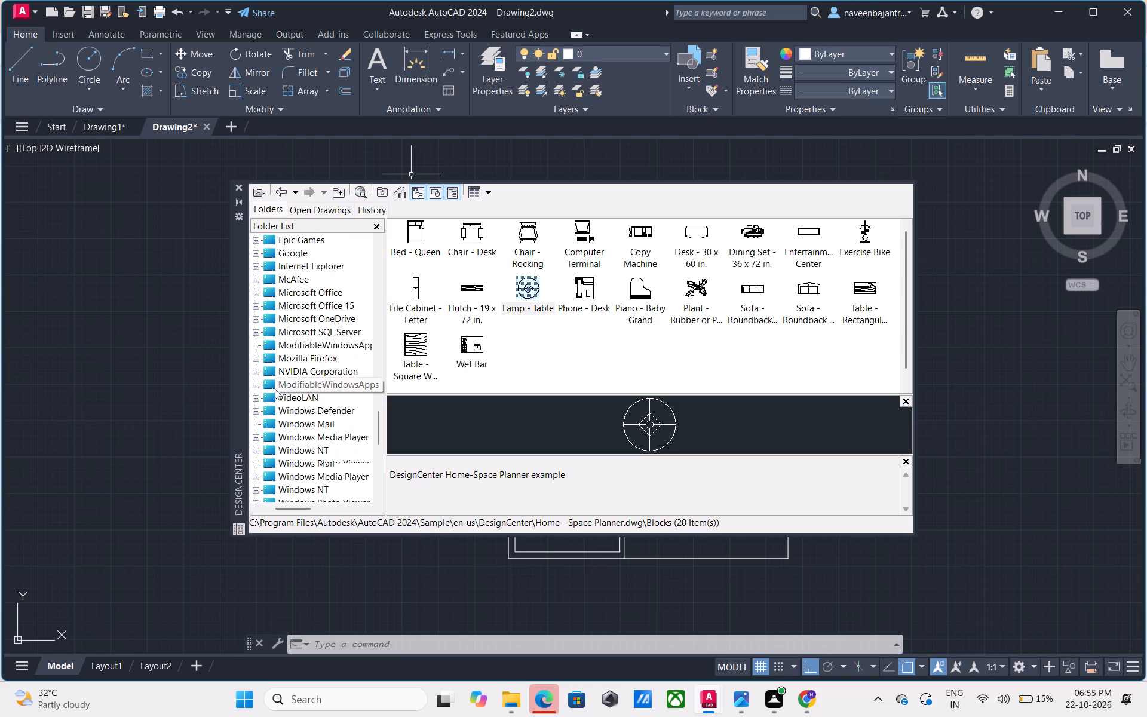
scroll(281, 396, "down", 2)
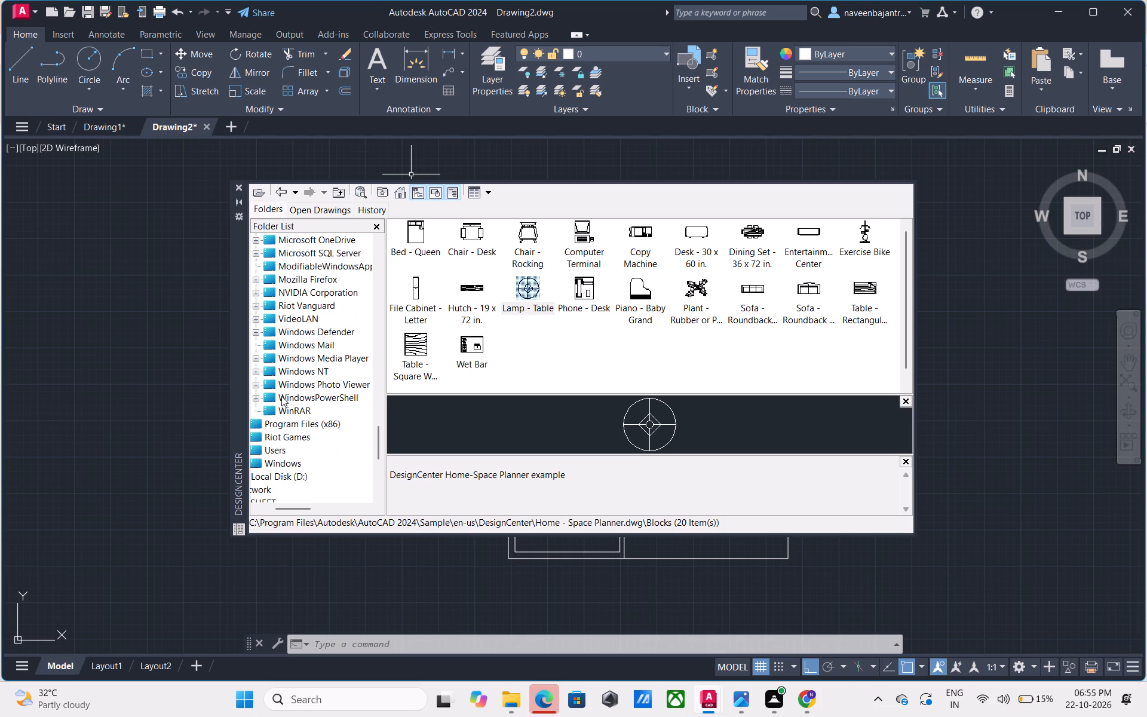
scroll(281, 396, "down", 1)
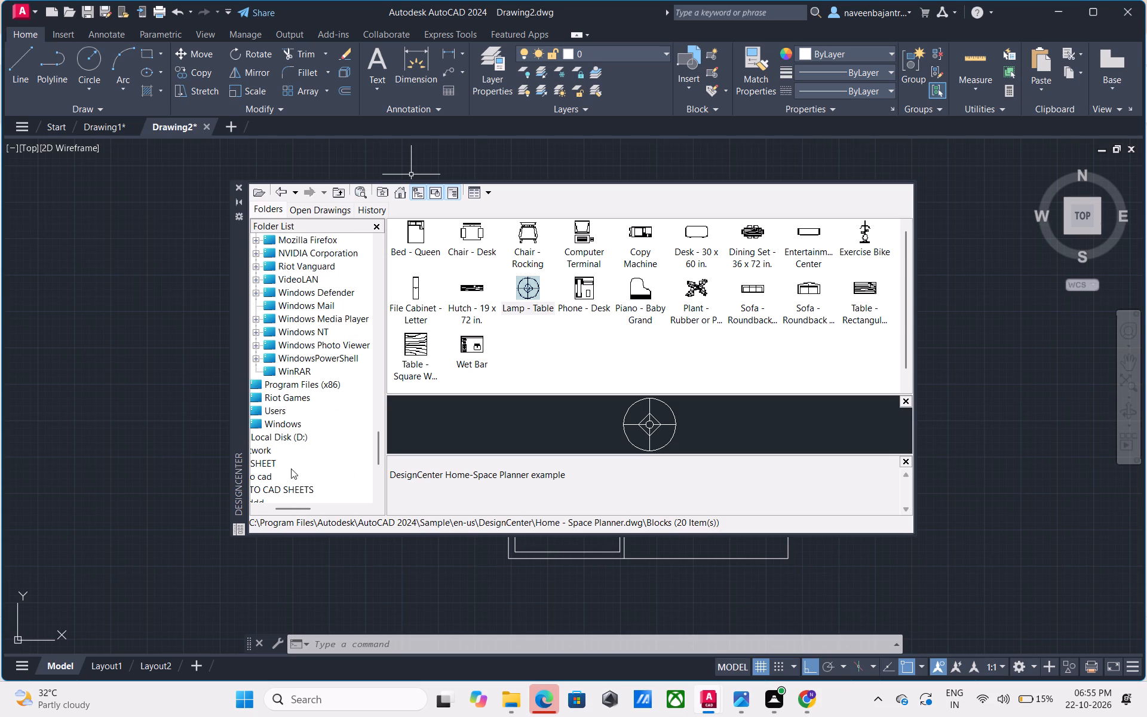
left_click_drag(299, 505, 292, 507)
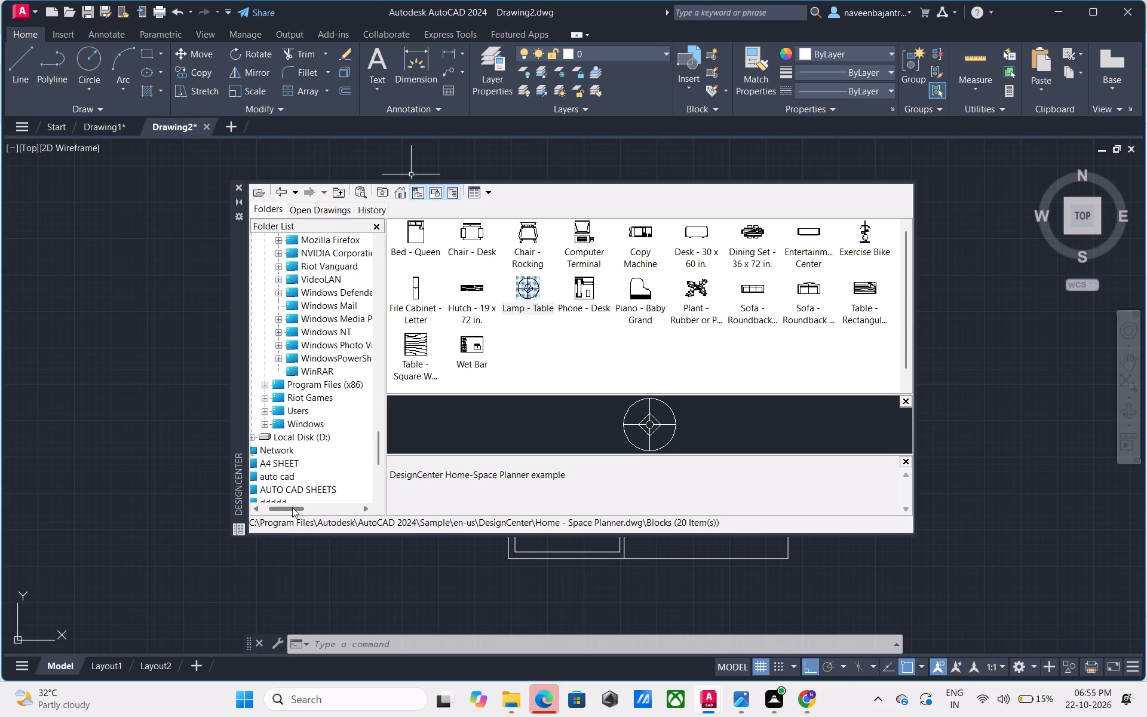
left_click_drag(292, 507, 286, 509)
scroll(286, 428, "down", 1)
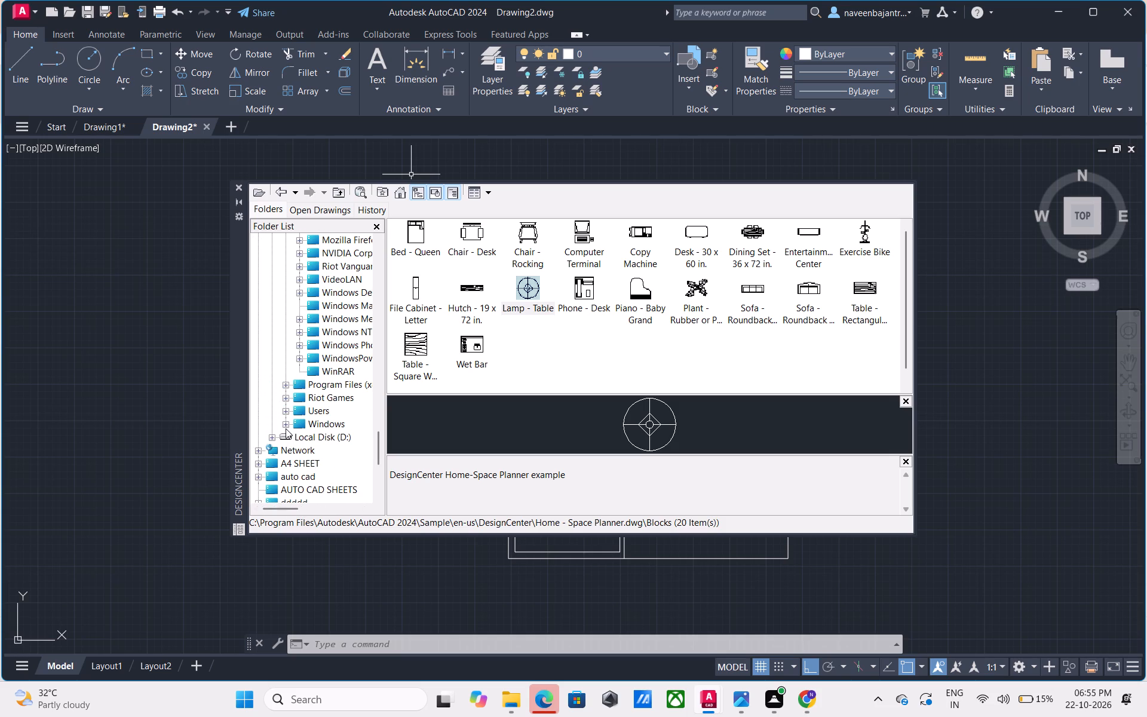
scroll(286, 428, "down", 1)
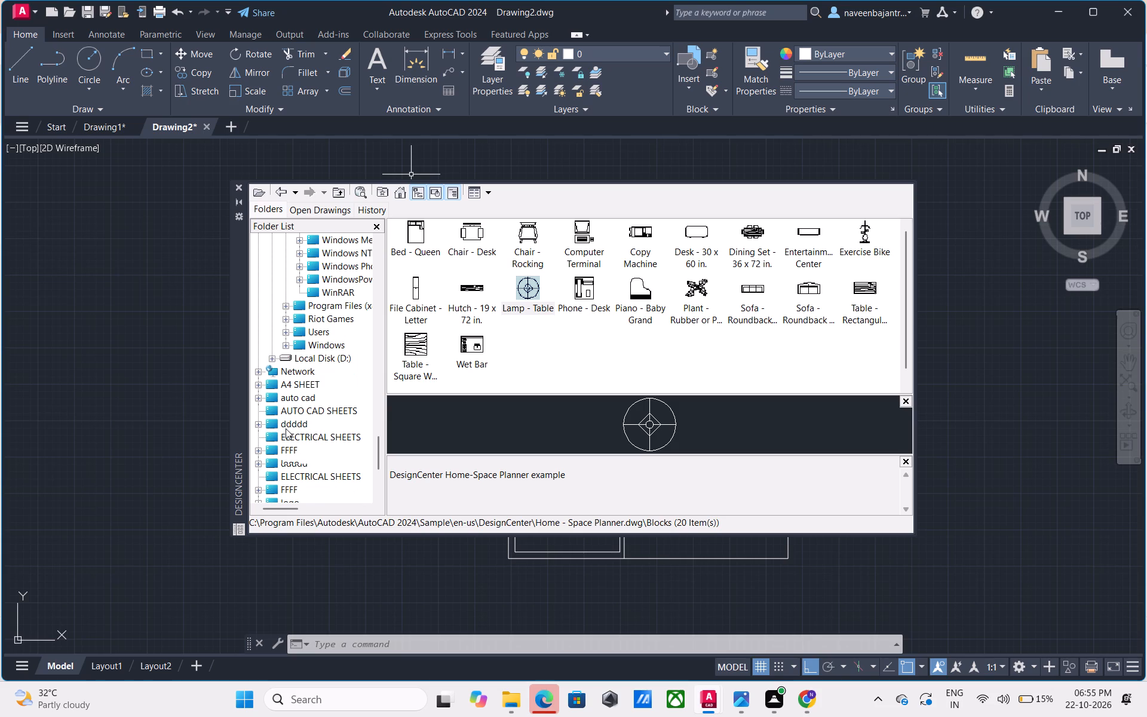
scroll(286, 428, "down", 1)
Look back through the DesignCenter folder tree from the desktop folders toward the AutoCAD 2024 Sample subfolders.
scroll(286, 428, "up", 1)
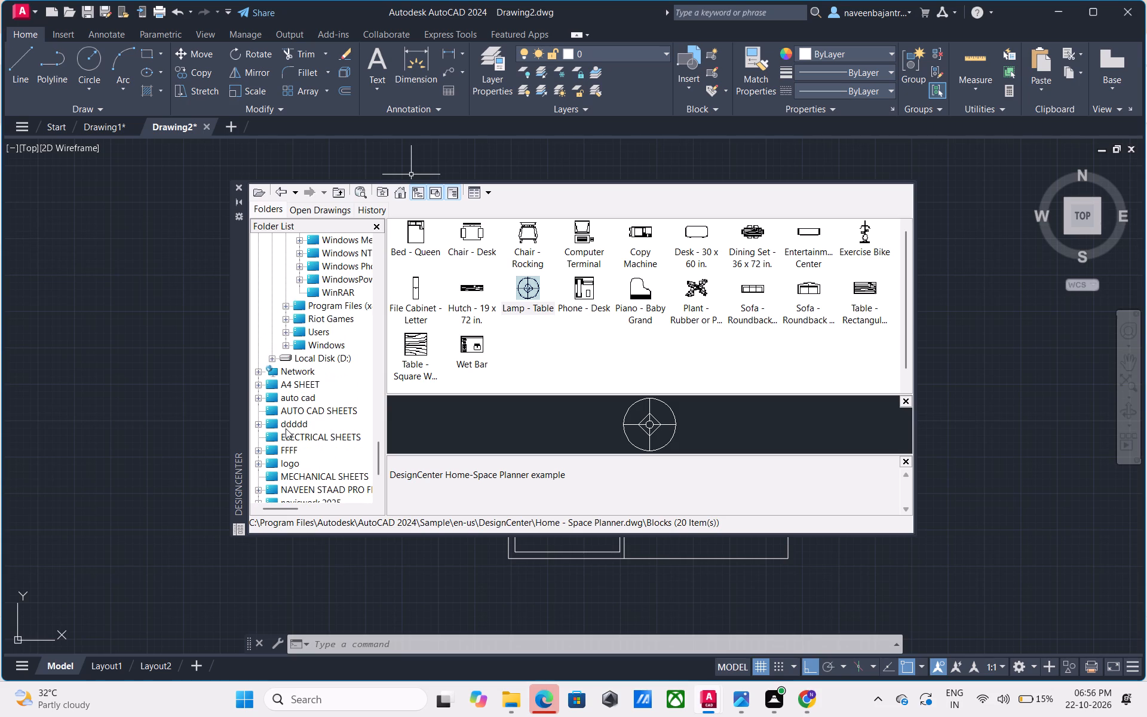
scroll(286, 428, "up", 2)
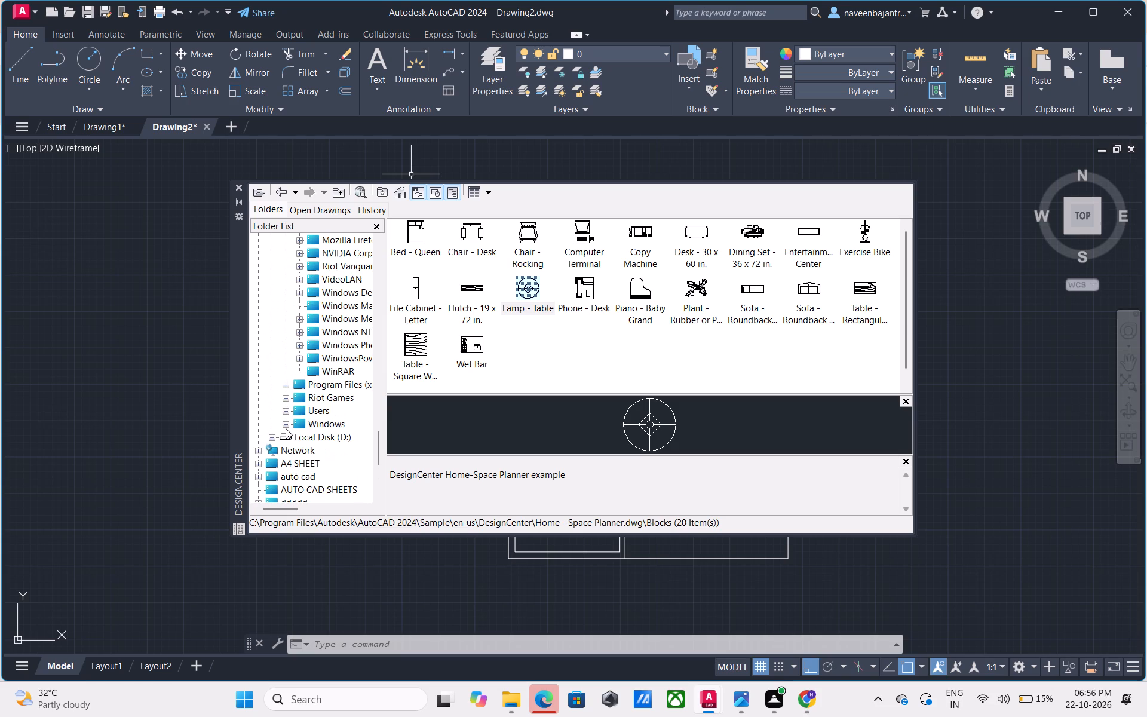
scroll(286, 428, "up", 1)
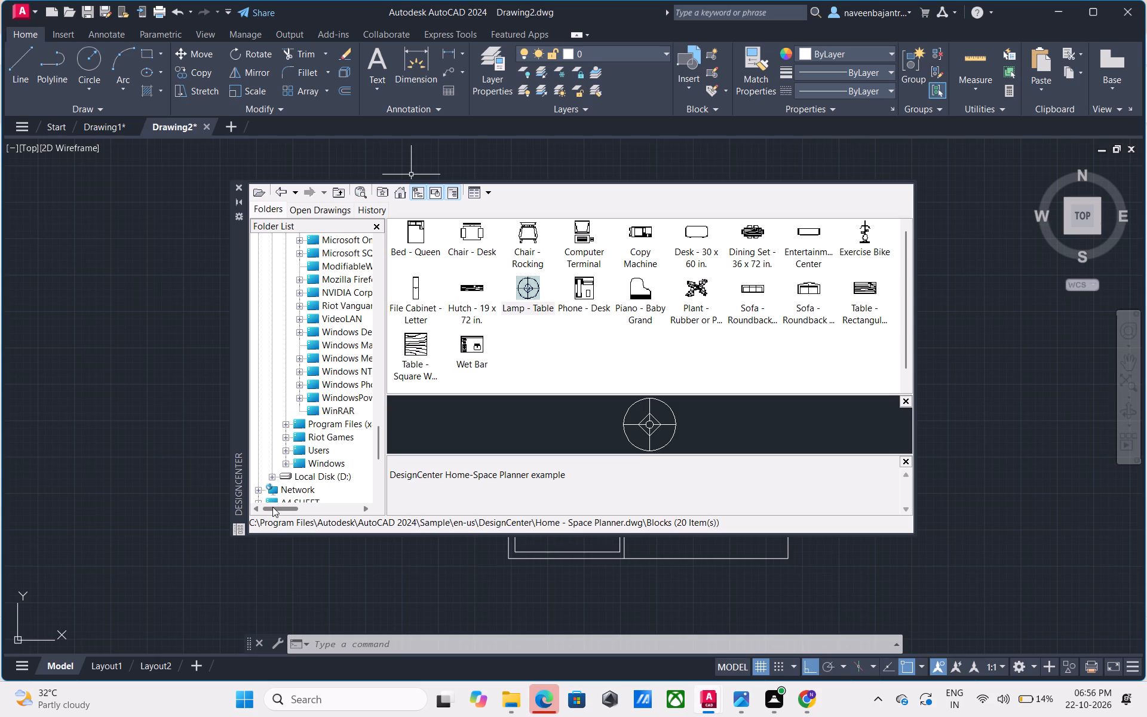
left_click_drag(272, 507, 279, 507)
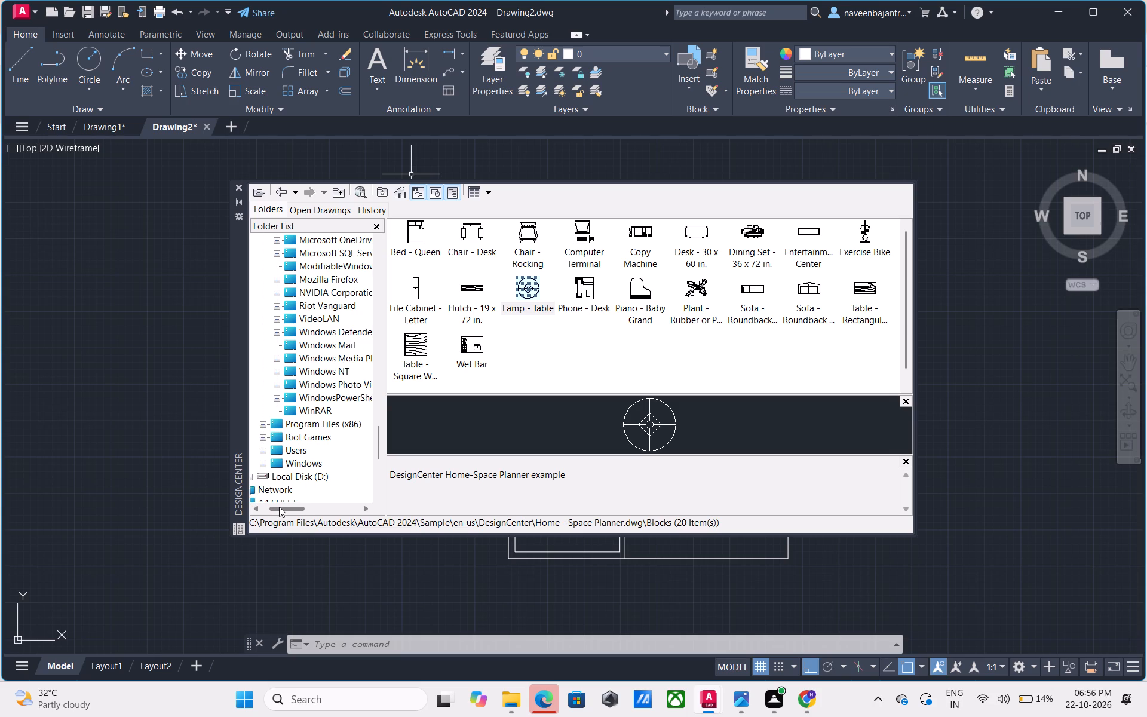
left_click_drag(279, 507, 286, 508)
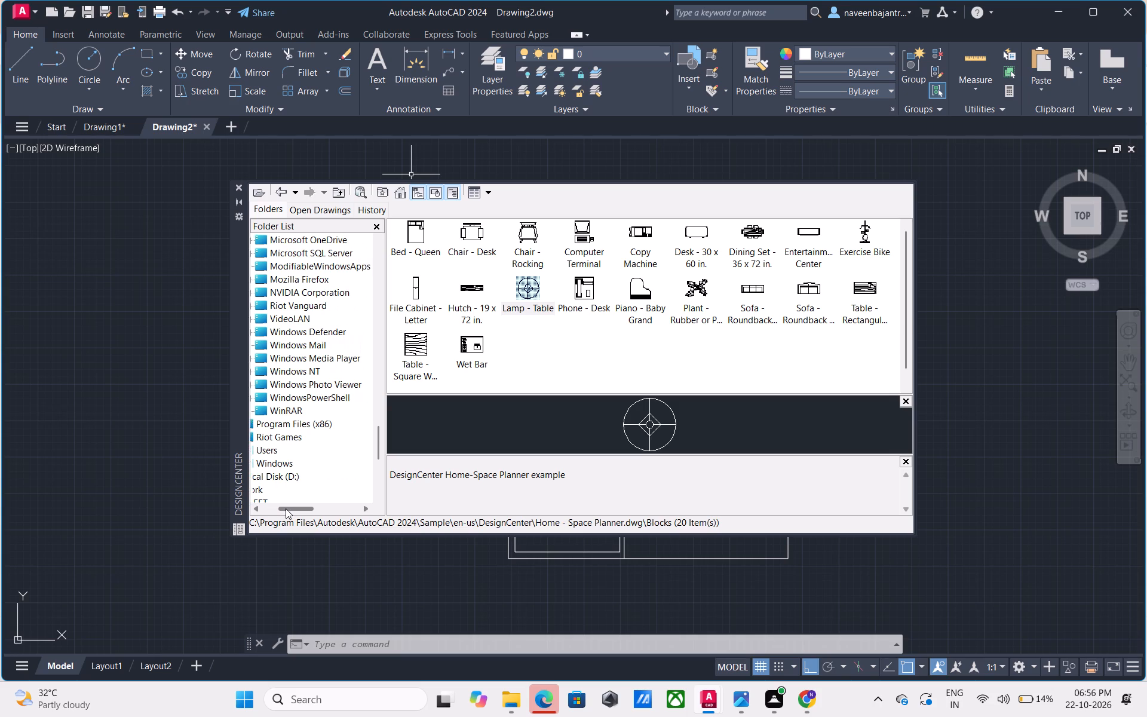
left_click_drag(286, 508, 281, 509)
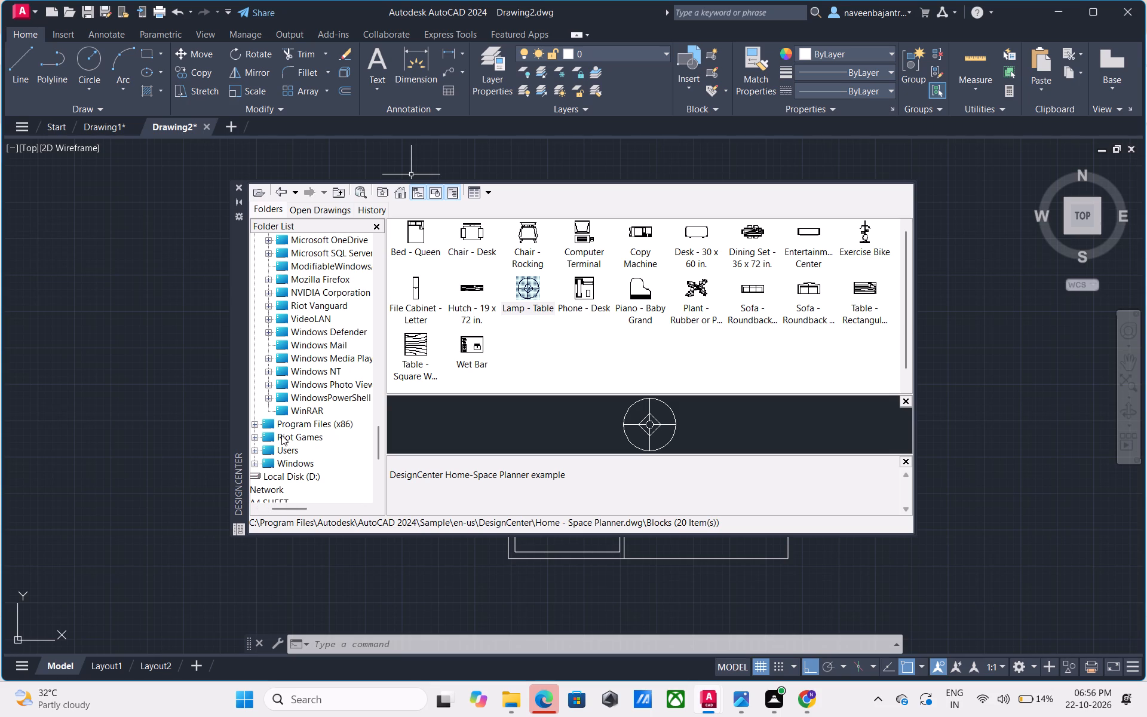
scroll(281, 435, "up", 1)
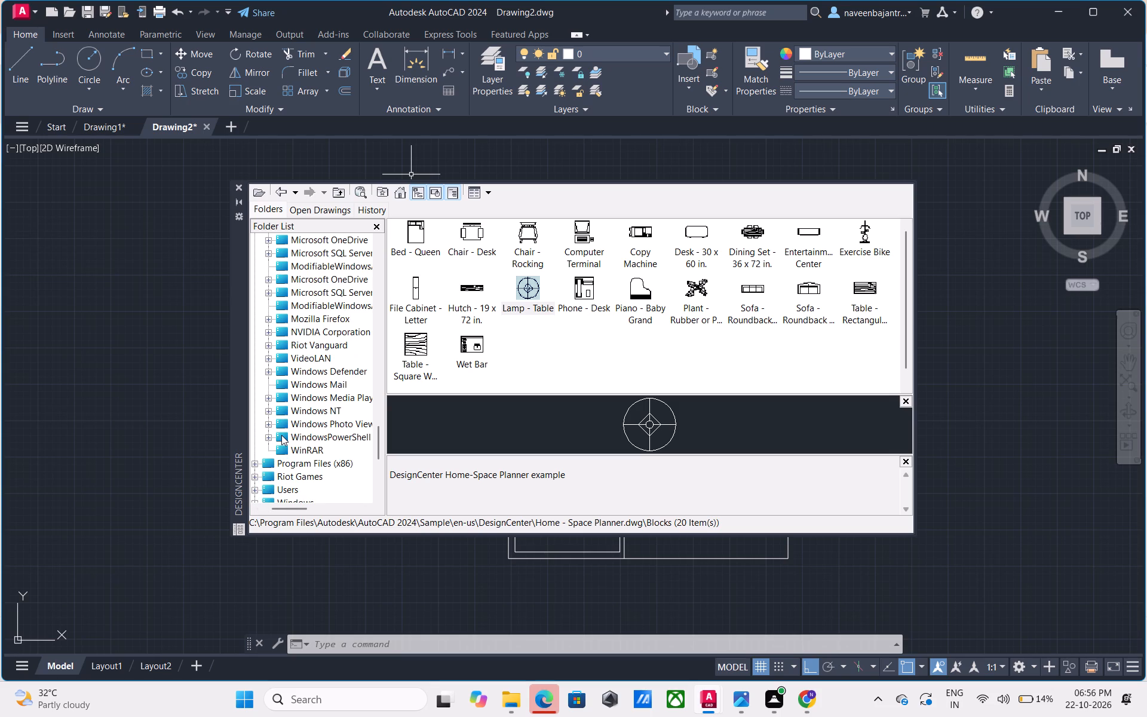
scroll(281, 435, "up", 1)
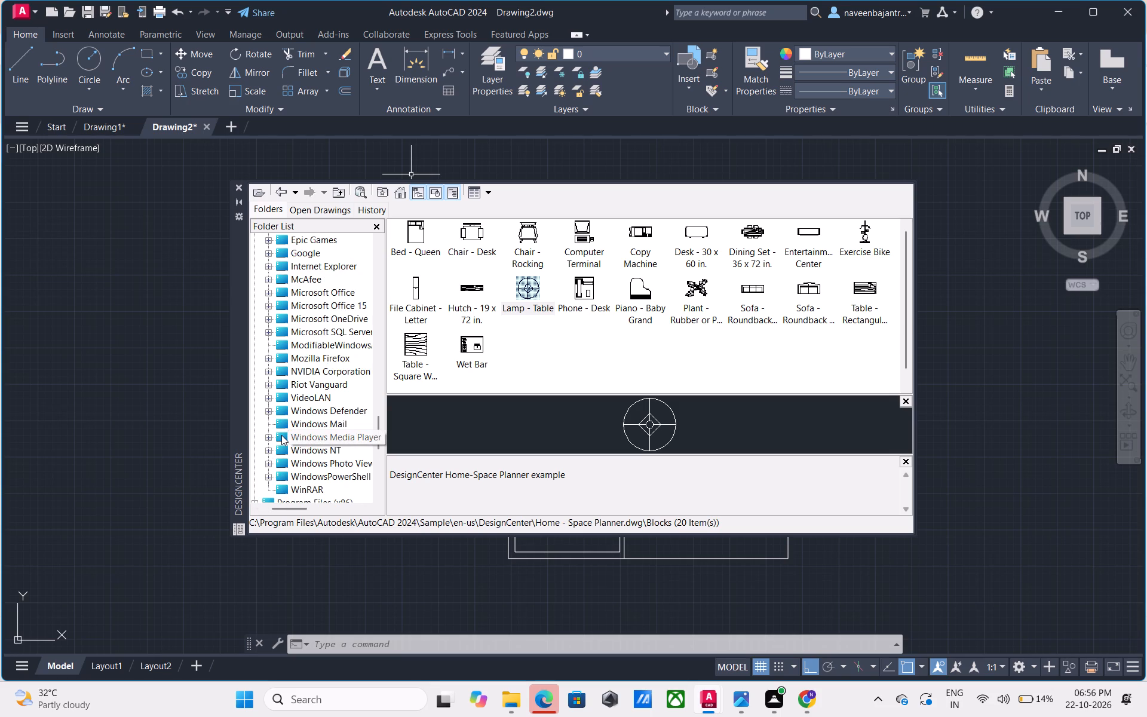
scroll(281, 435, "up", 1)
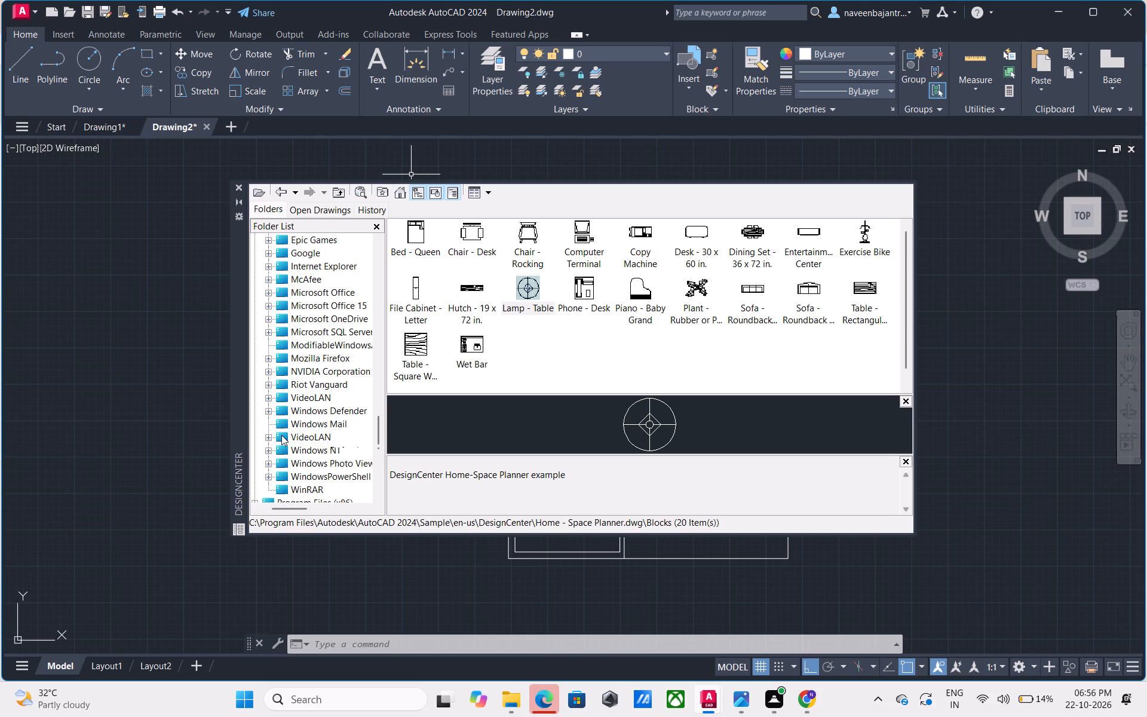
scroll(281, 435, "up", 1)
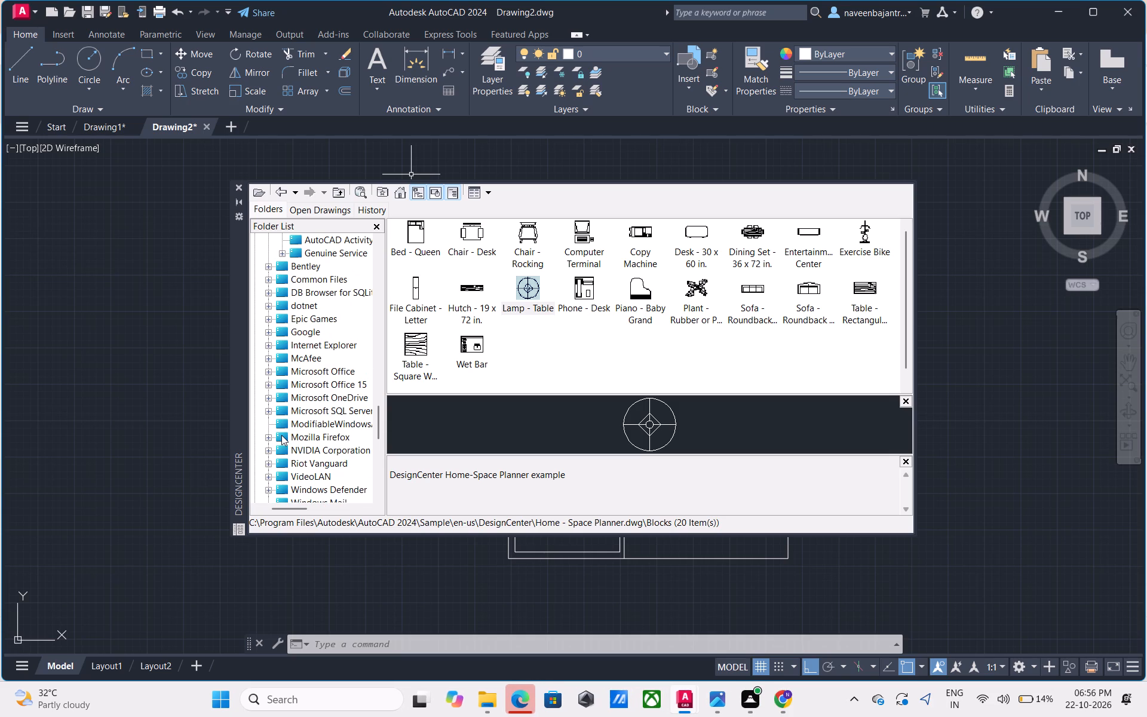
scroll(281, 435, "up", 1)
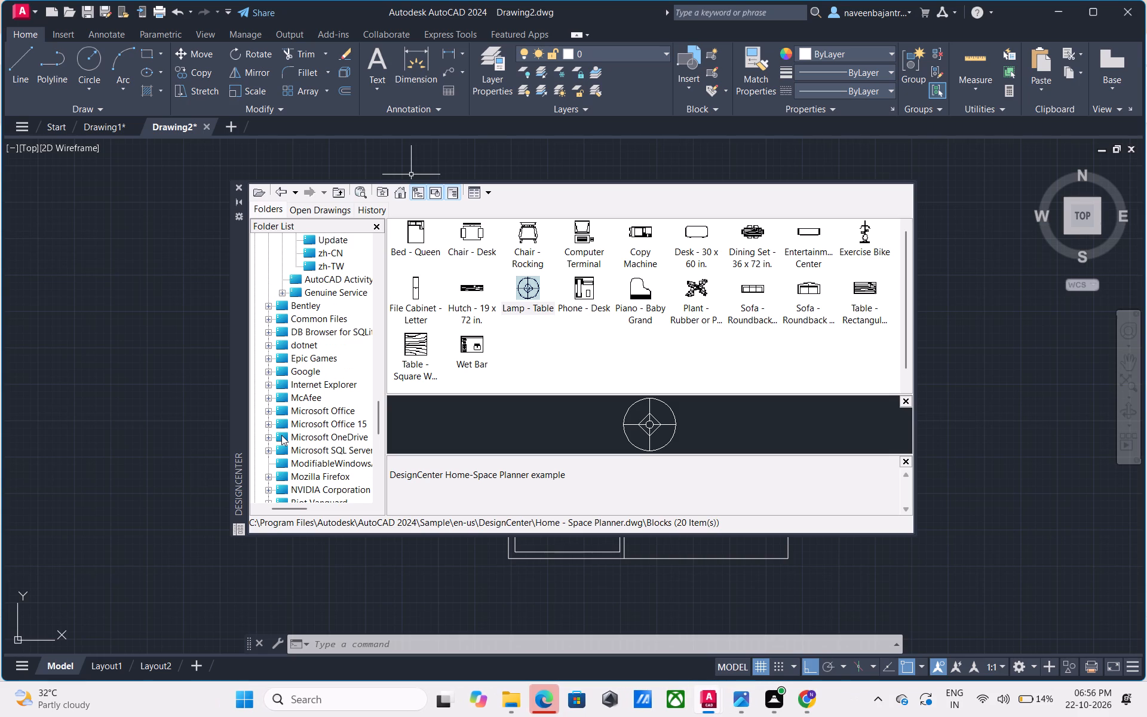
scroll(281, 435, "up", 2)
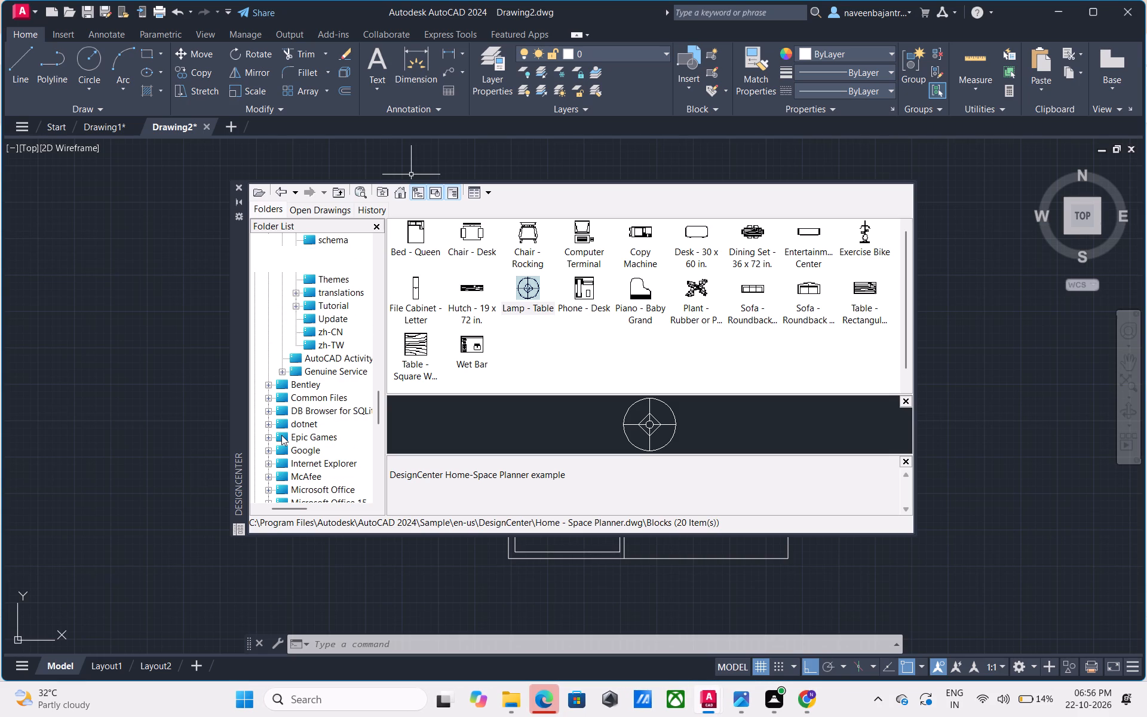
scroll(281, 435, "up", 1)
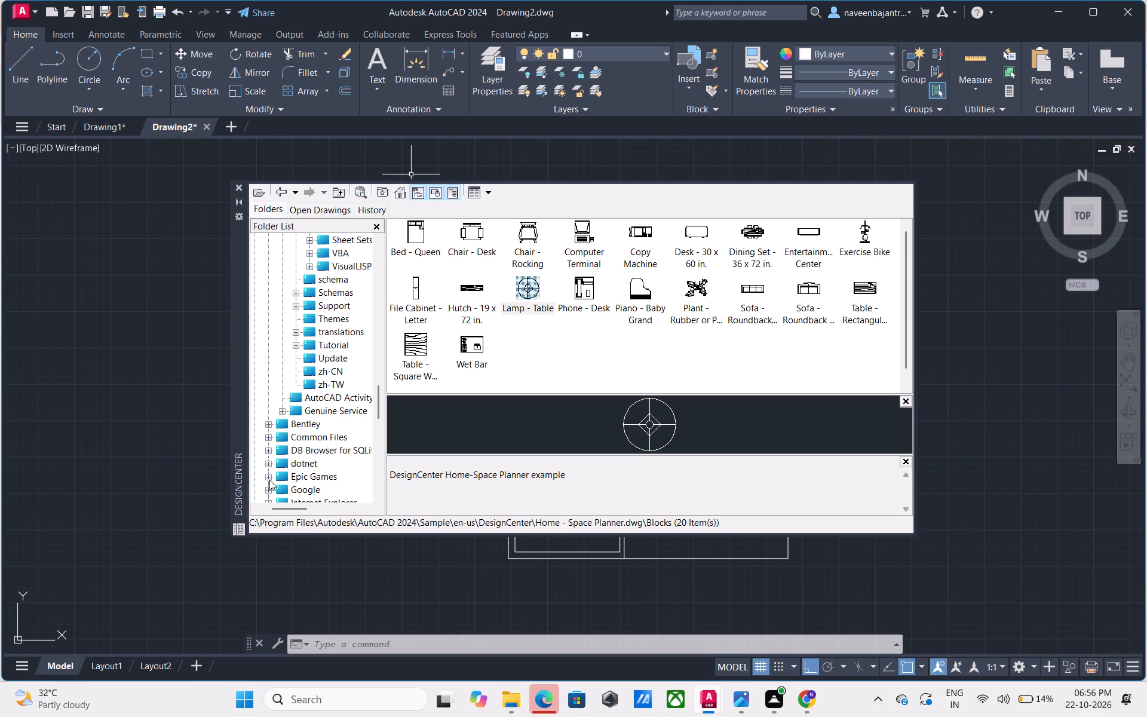
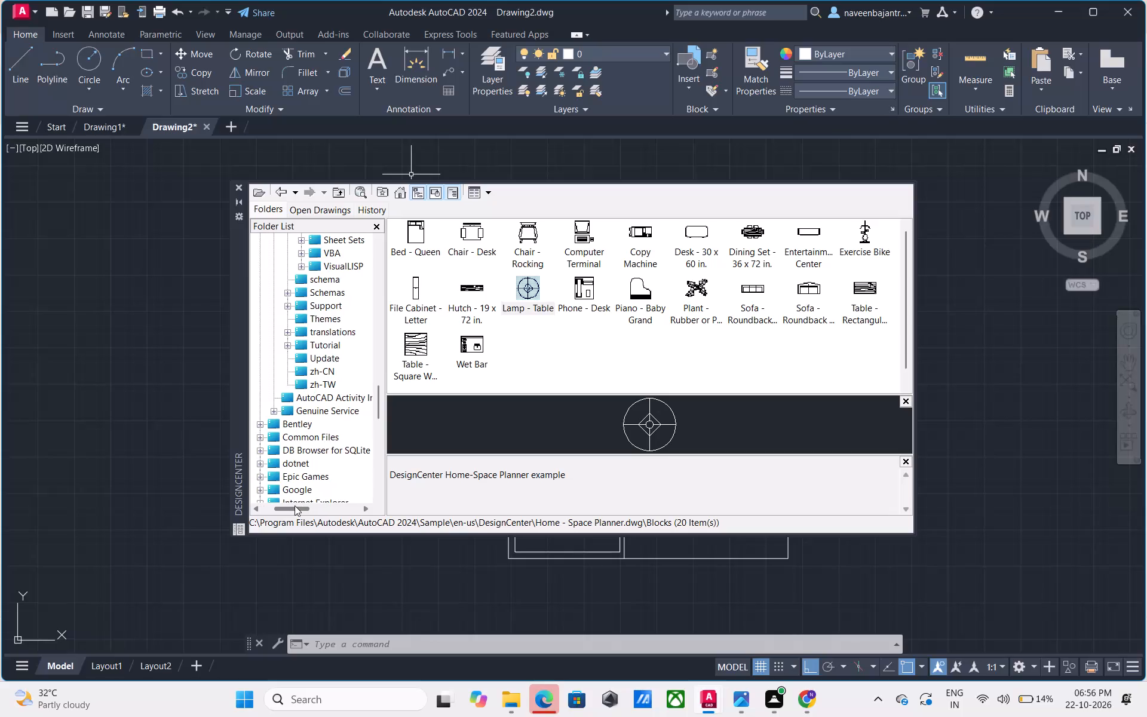
Look back through the DesignCenter folder tree up to the sample drawings around Home - Space Planner.dwg, and close DesignCenter.
scroll(290, 468, "up", 2)
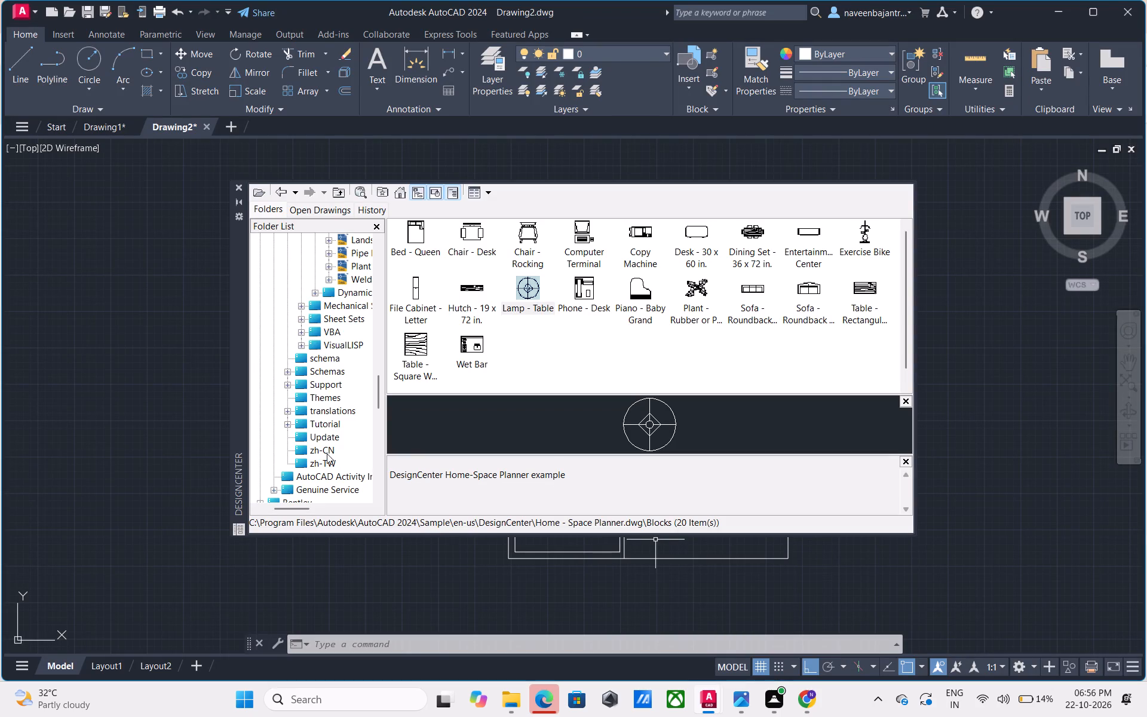
scroll(321, 462, "up", 1)
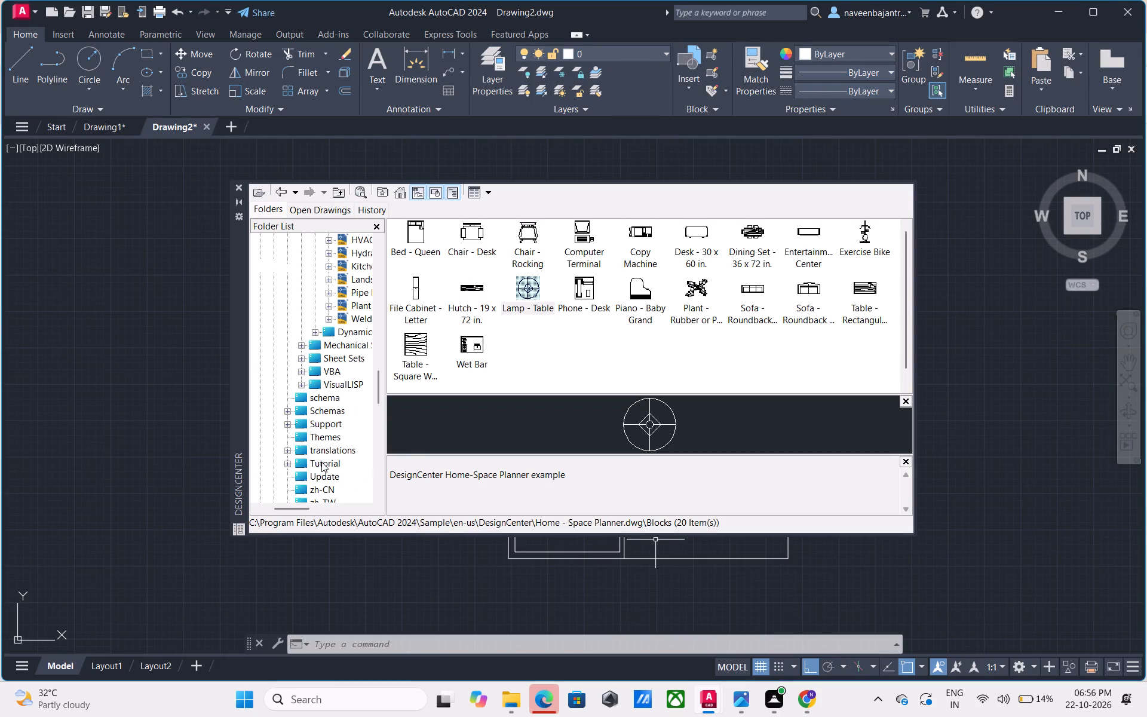
left_click_drag(283, 511, 285, 511)
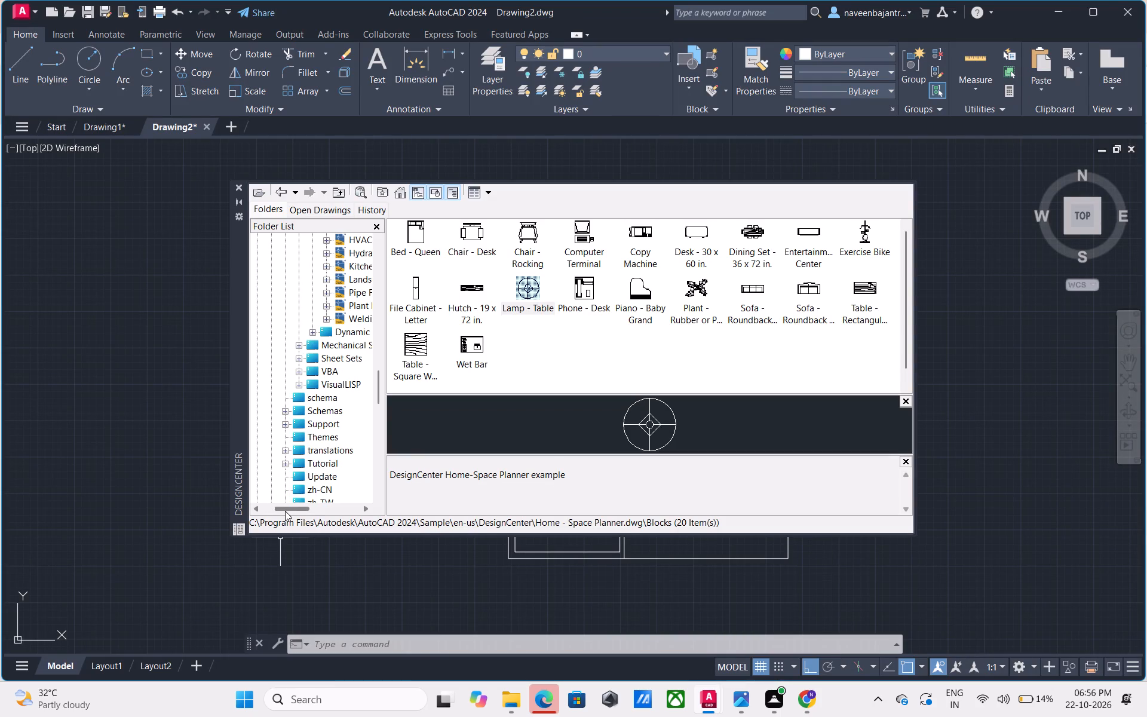
left_click_drag(285, 511, 290, 511)
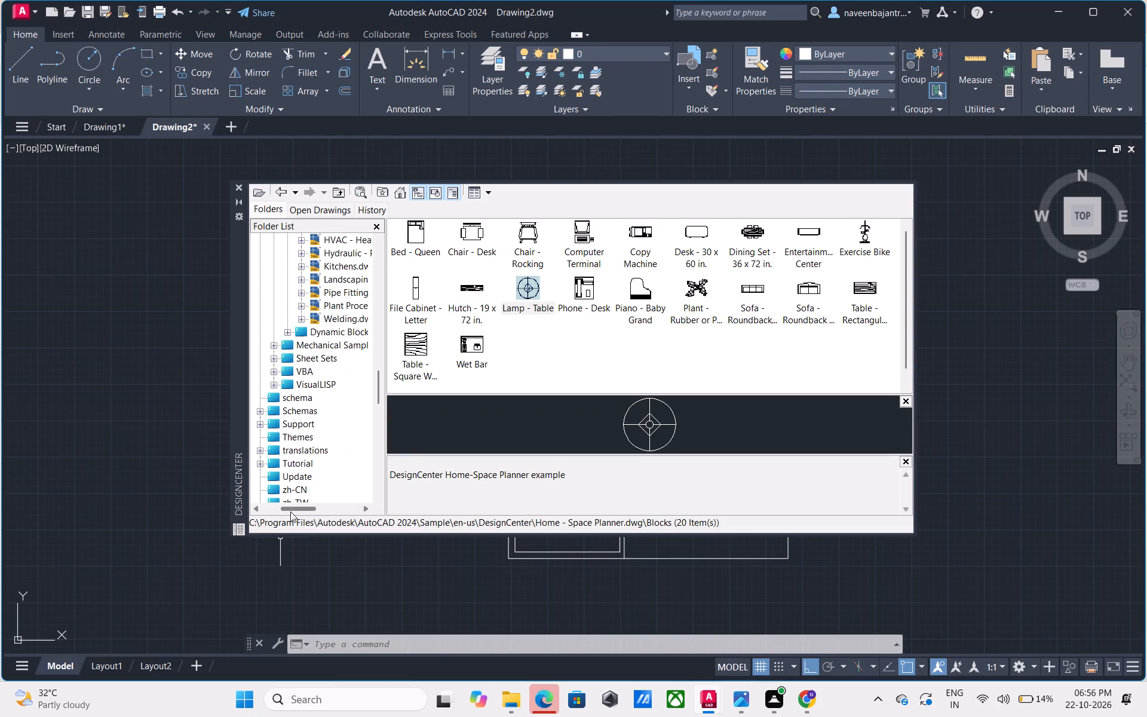
left_click_drag(290, 511, 292, 511)
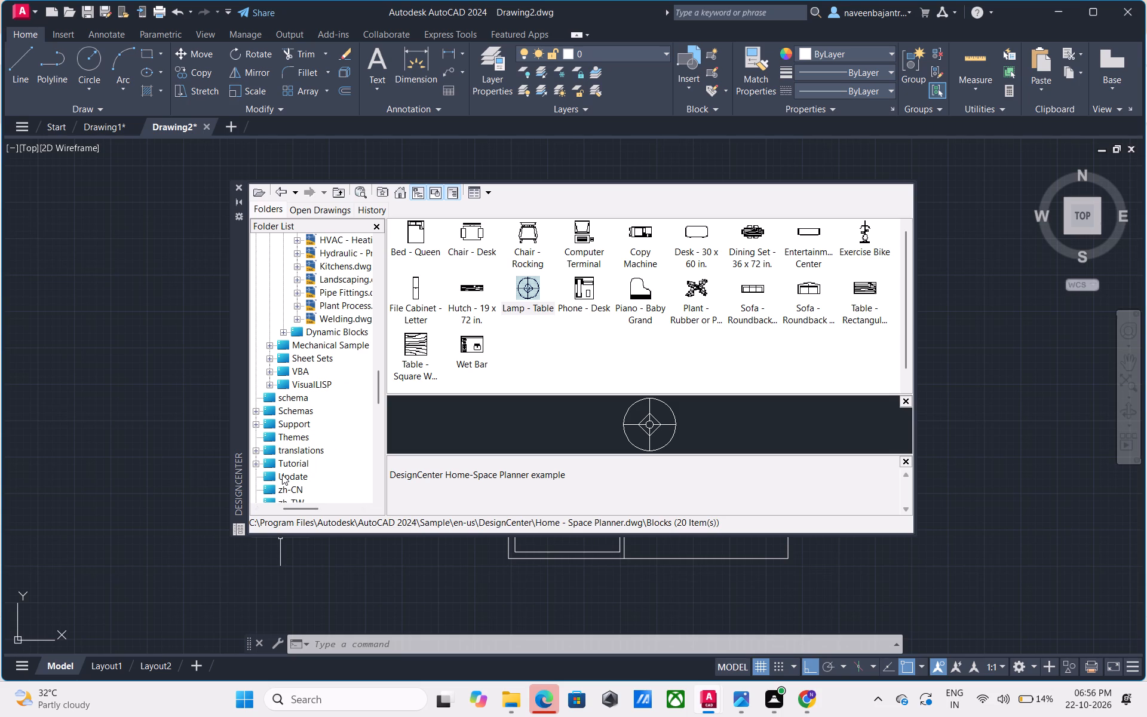
scroll(282, 474, "up", 1)
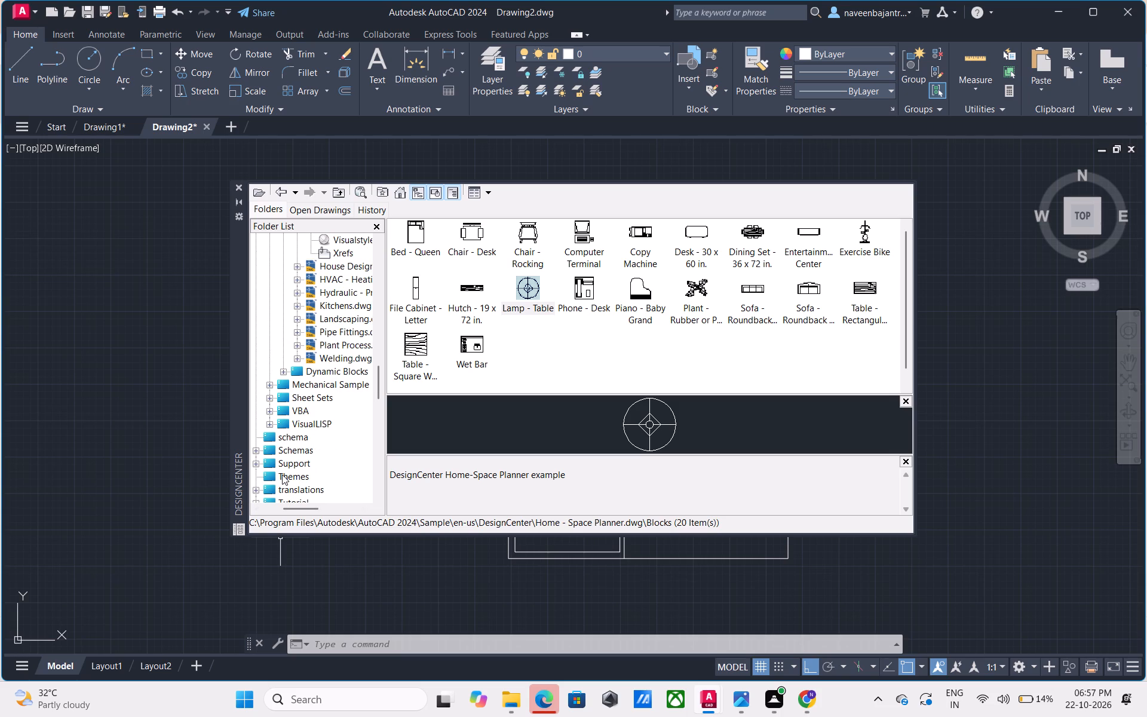
scroll(282, 474, "up", 1)
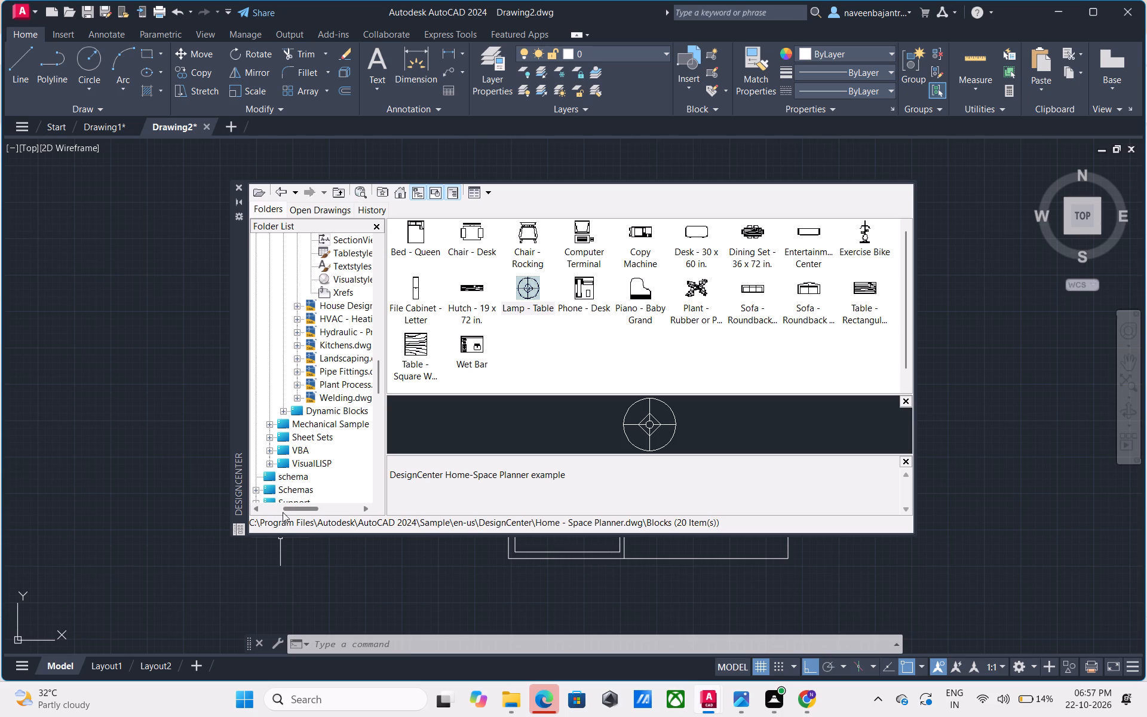
left_click(301, 508)
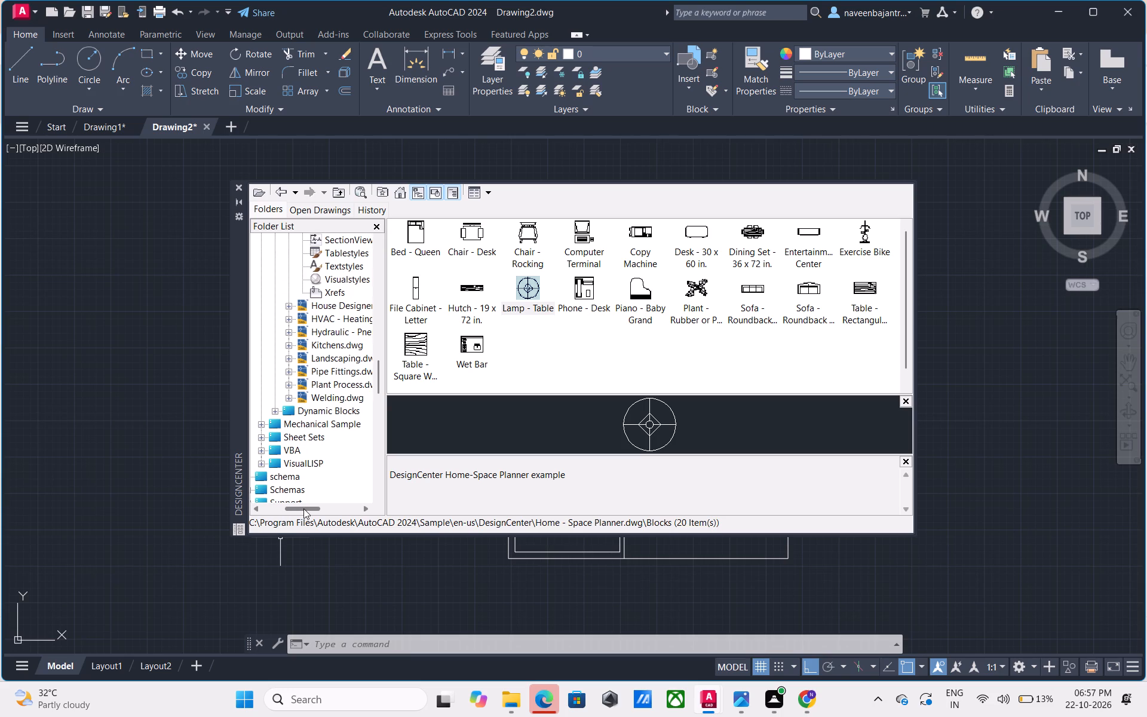
scroll(309, 483, "up", 1)
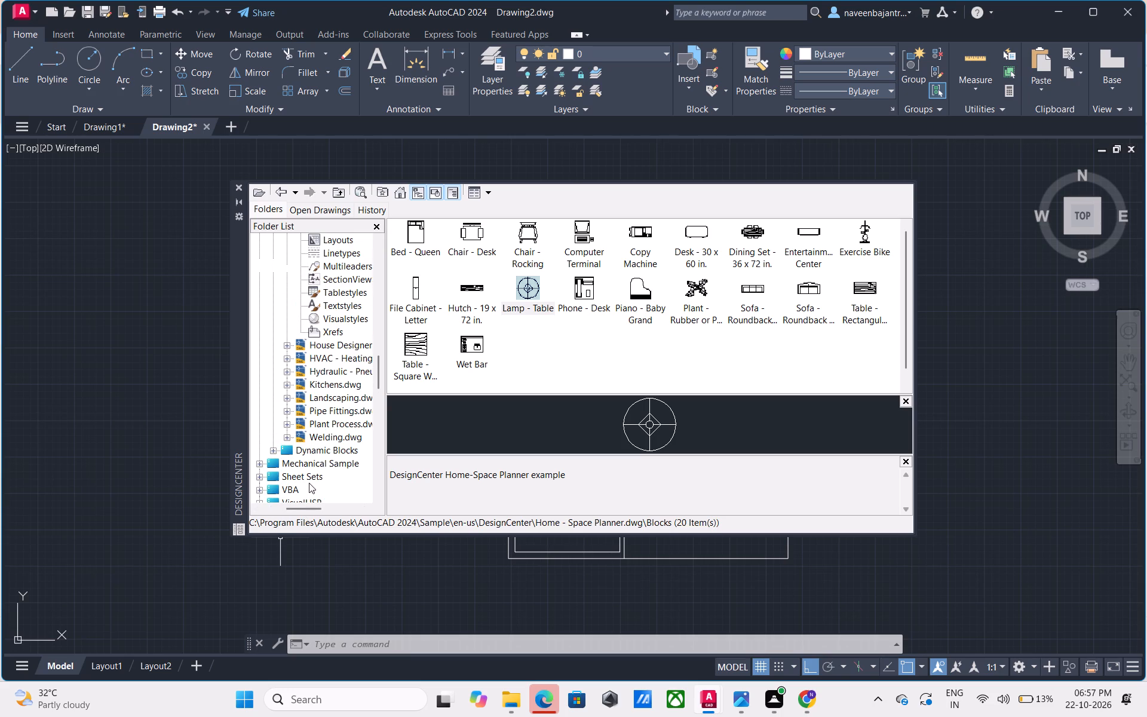
scroll(309, 483, "up", 1)
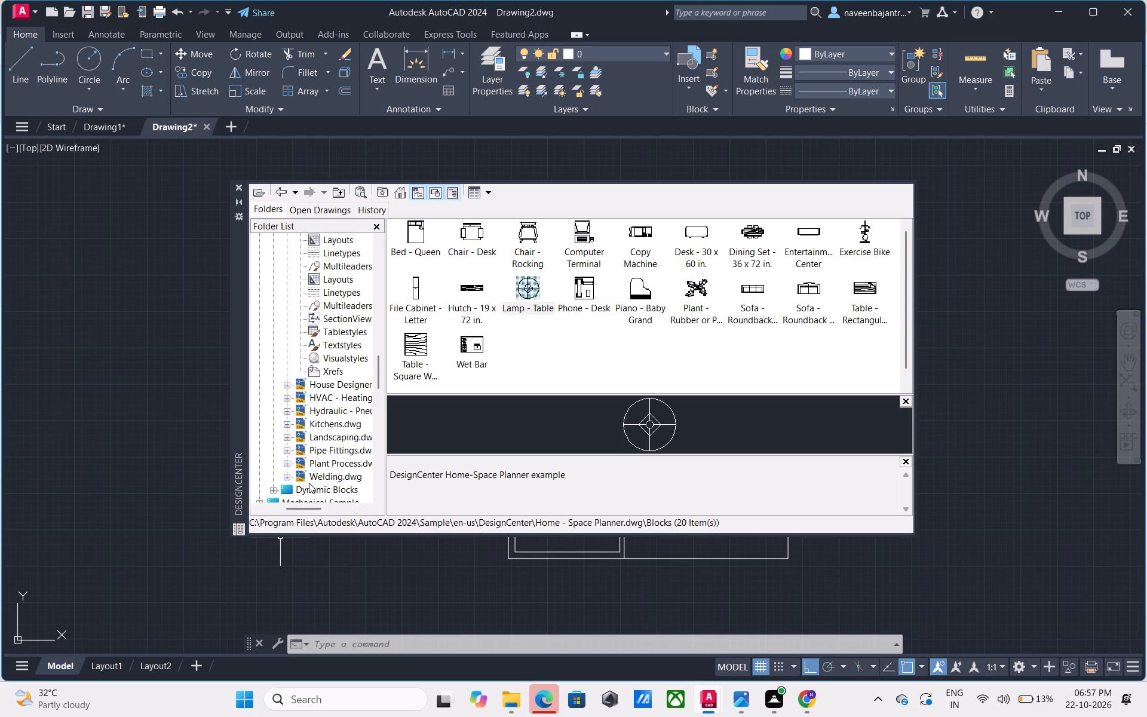
left_click_drag(308, 505, 316, 505)
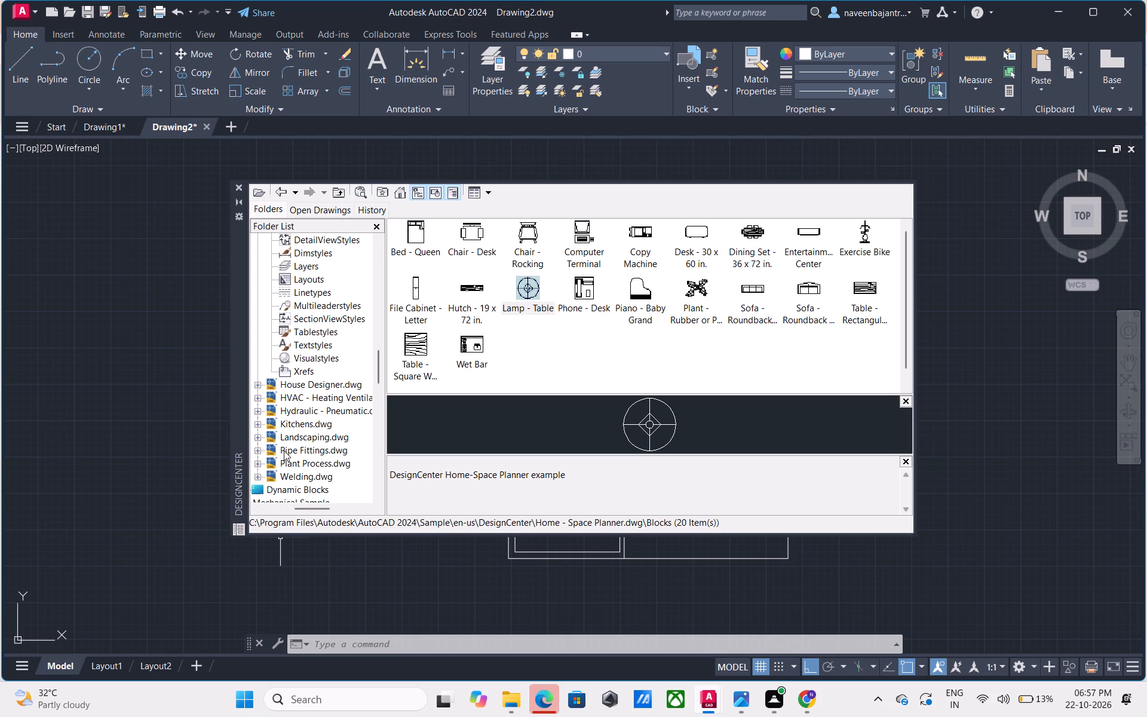
scroll(284, 451, "up", 1)
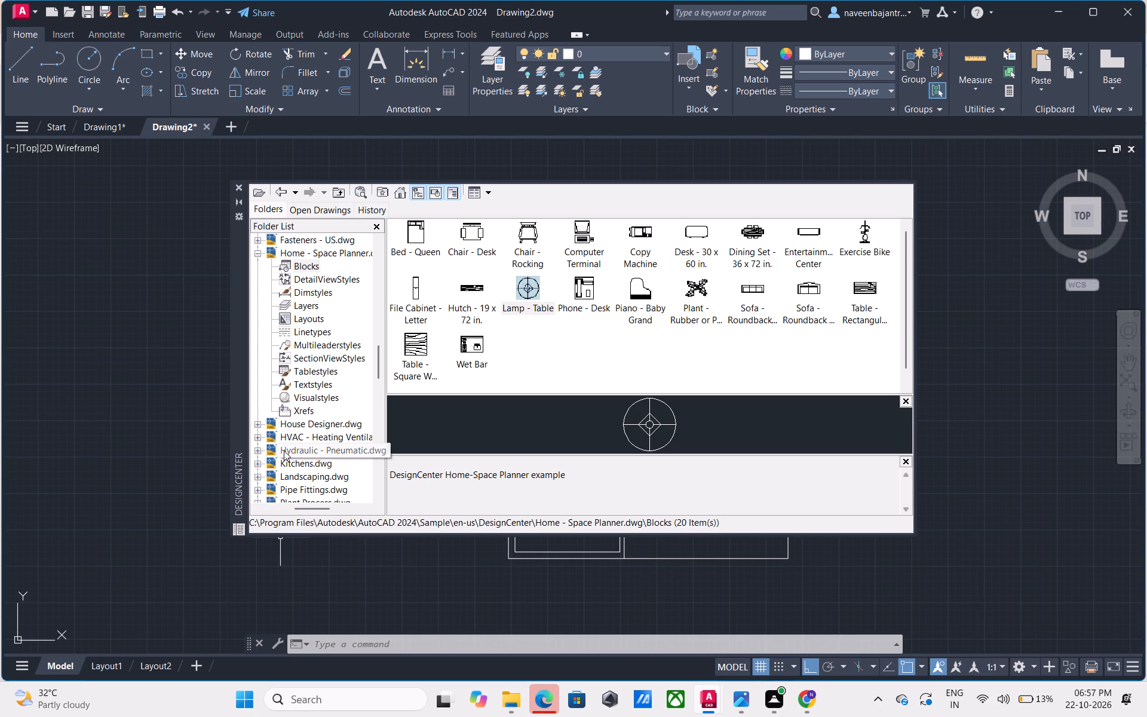
scroll(284, 451, "up", 1)
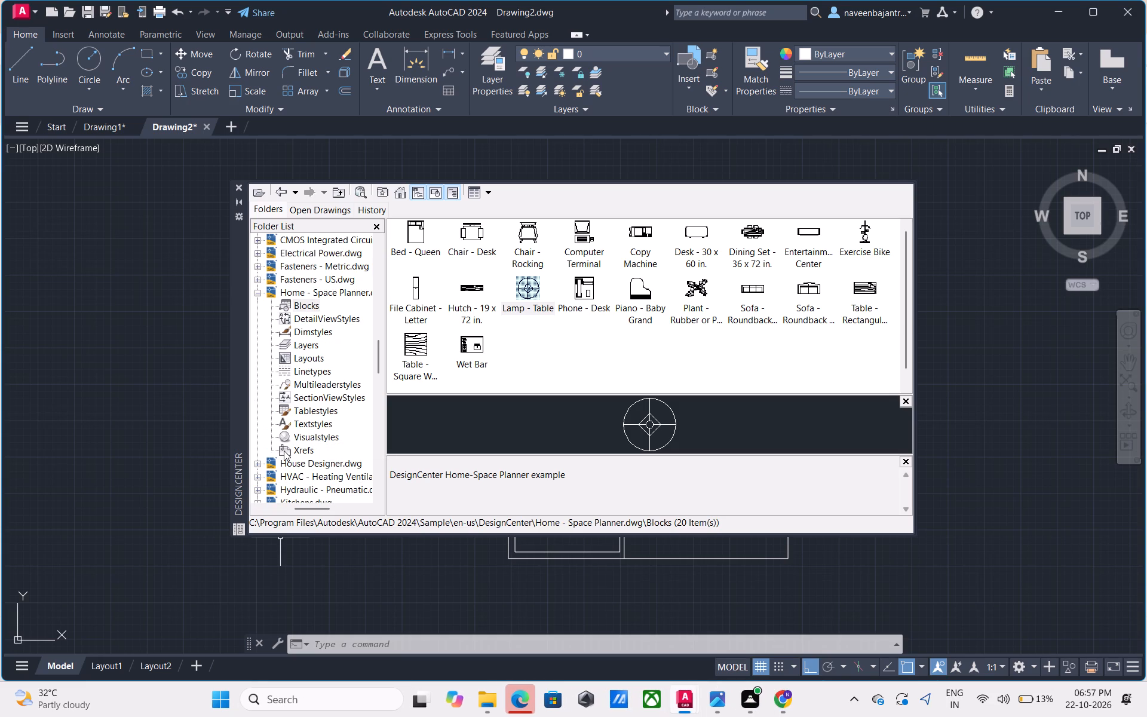
scroll(284, 451, "up", 1)
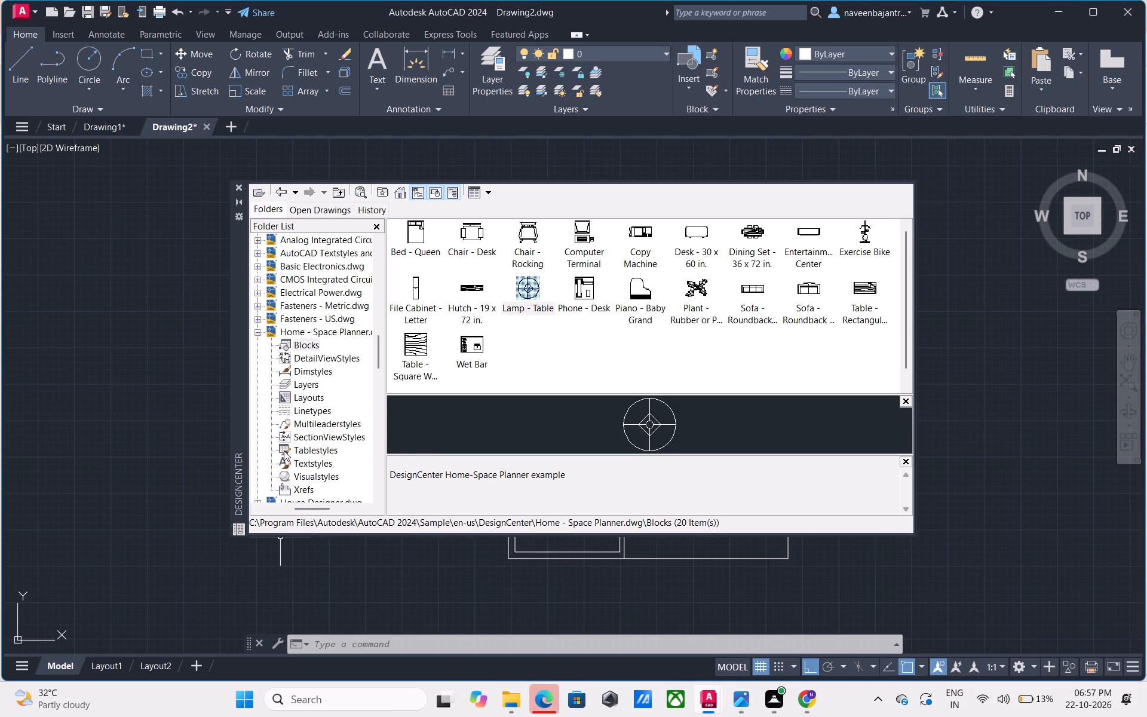
scroll(284, 451, "up", 2)
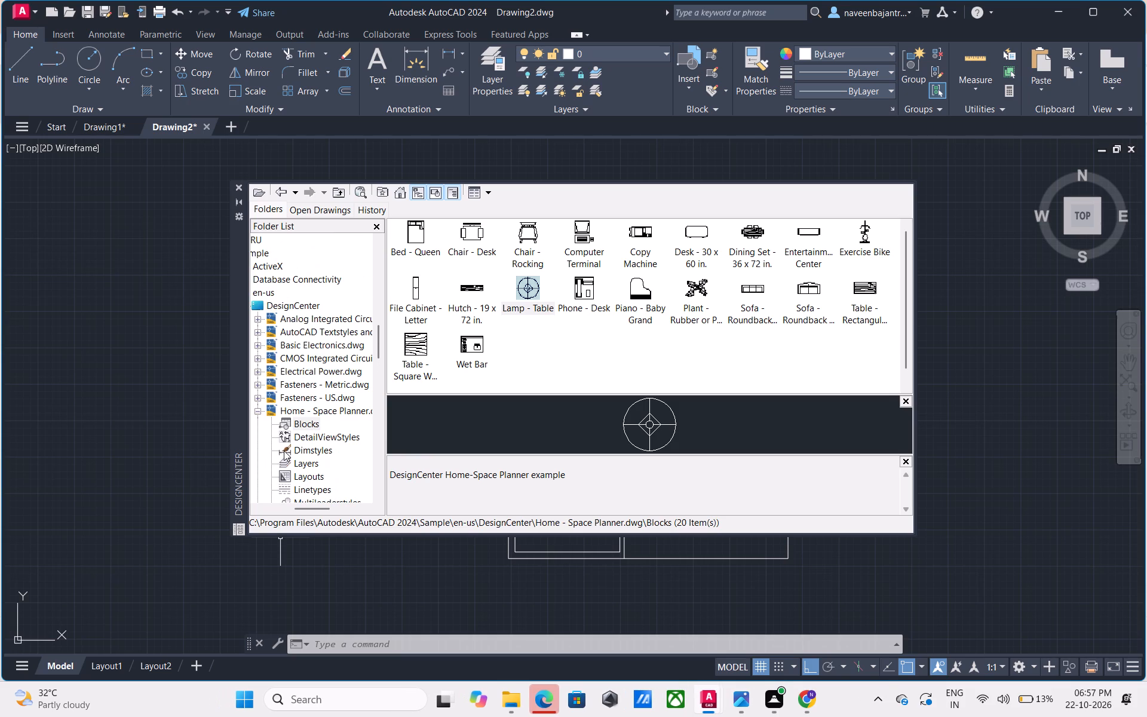
scroll(284, 451, "up", 1)
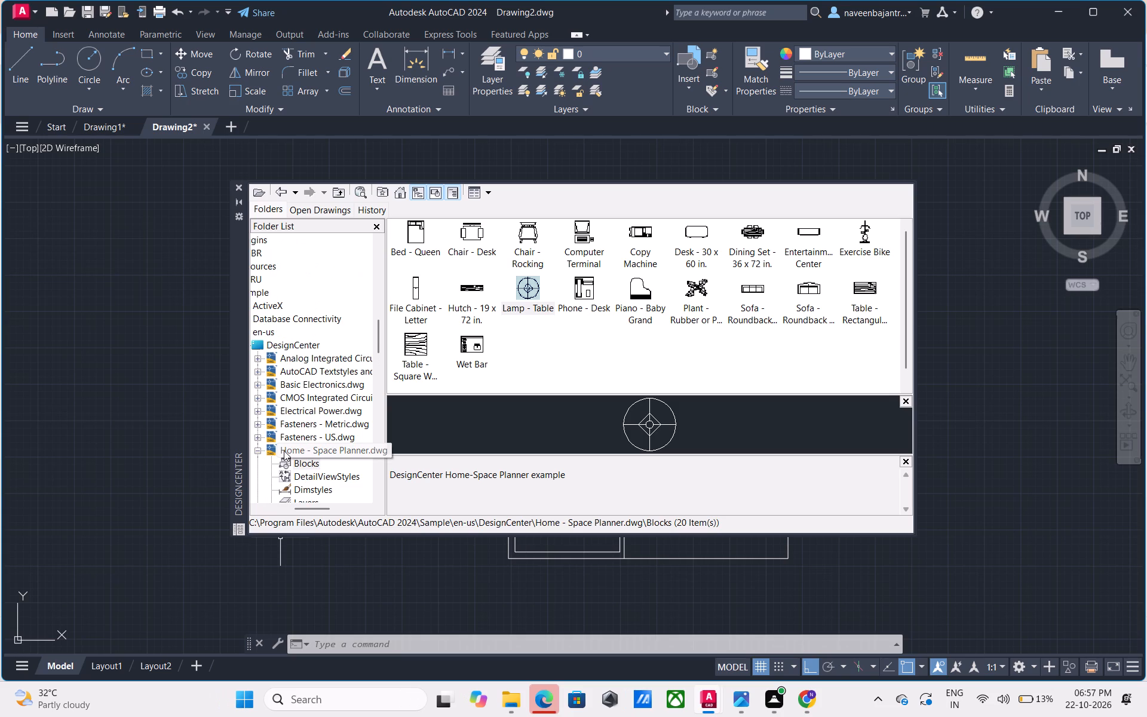
left_click(235, 189)
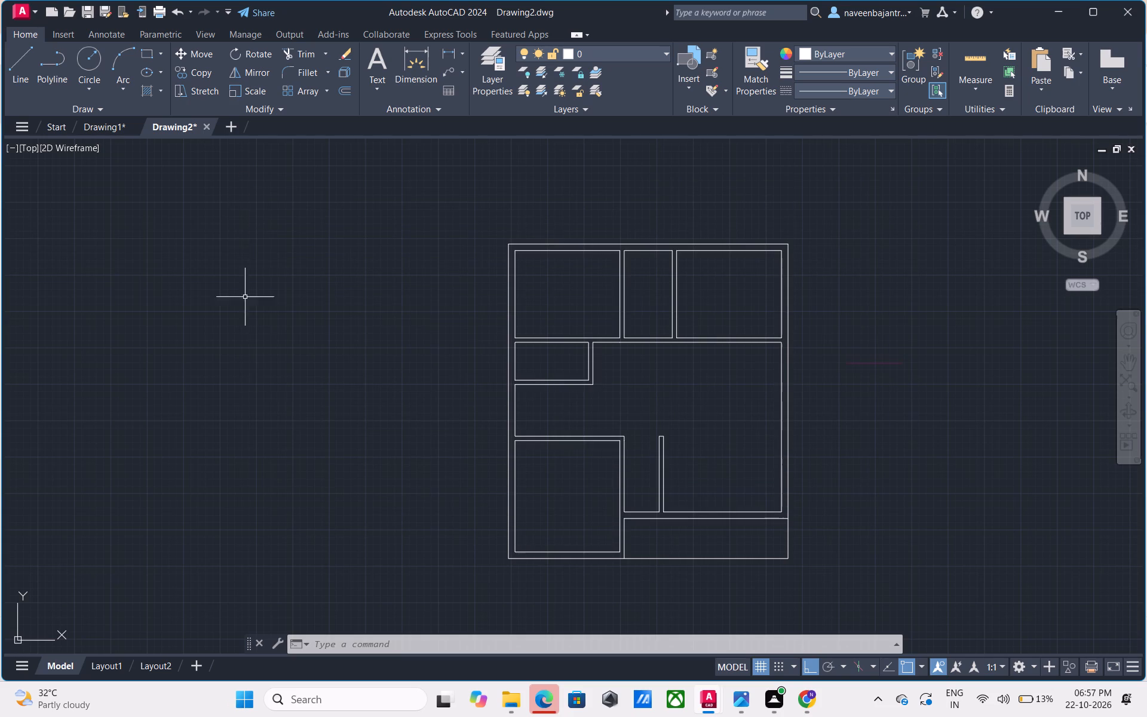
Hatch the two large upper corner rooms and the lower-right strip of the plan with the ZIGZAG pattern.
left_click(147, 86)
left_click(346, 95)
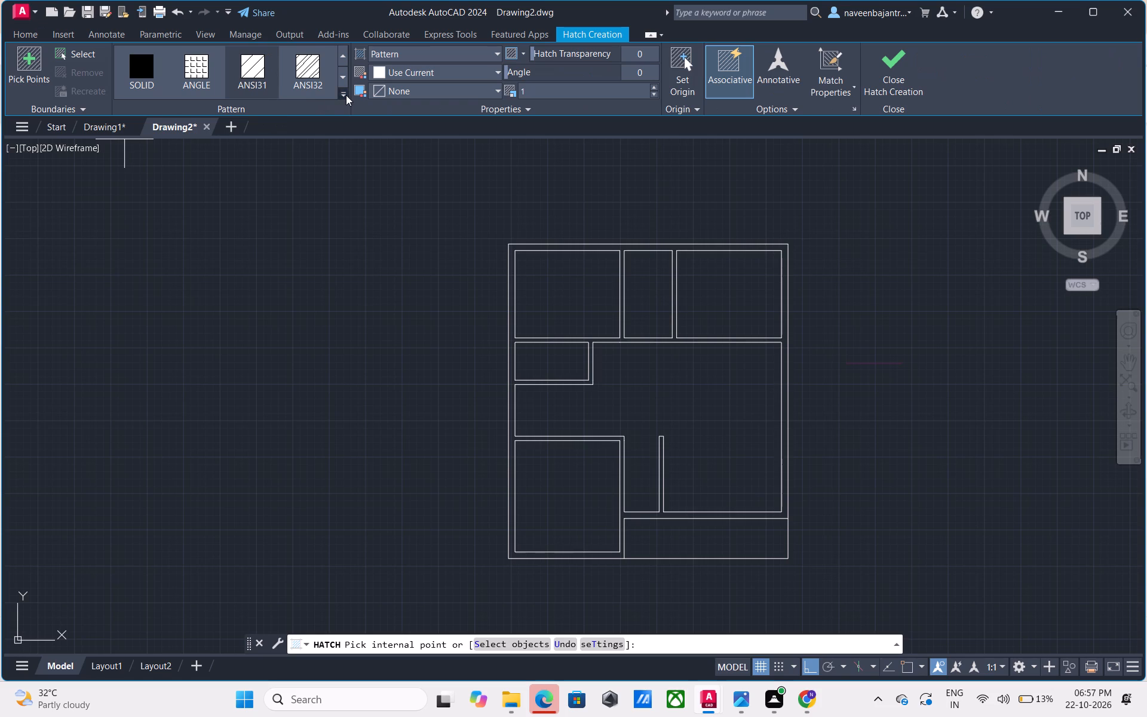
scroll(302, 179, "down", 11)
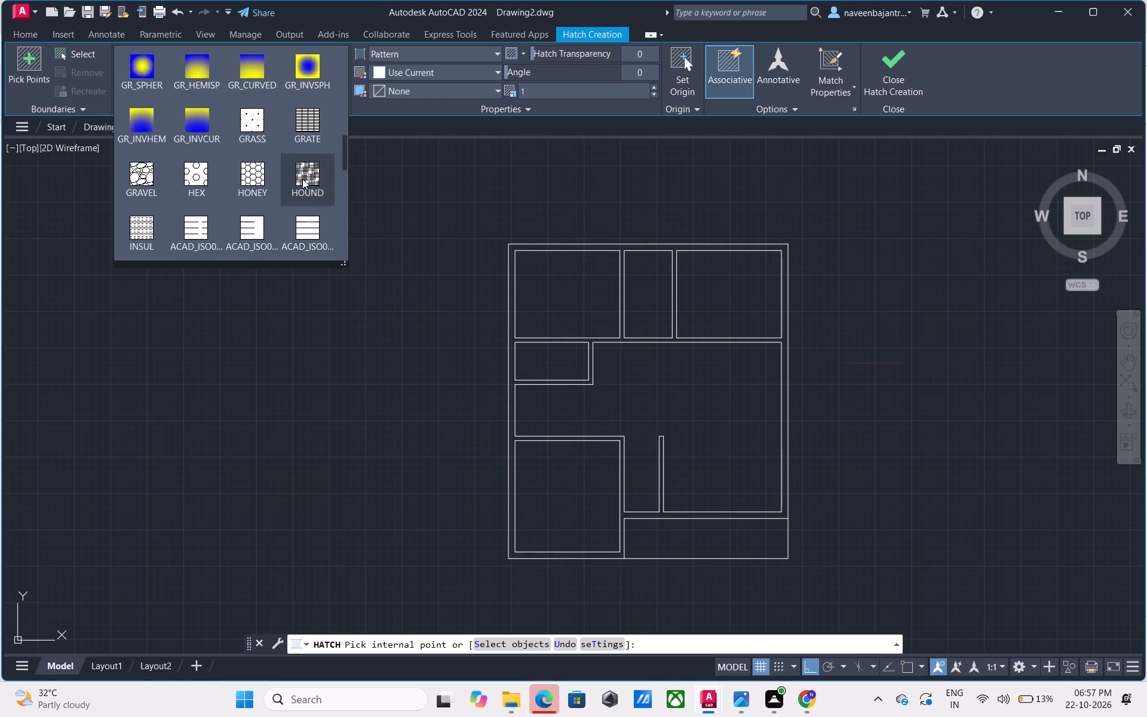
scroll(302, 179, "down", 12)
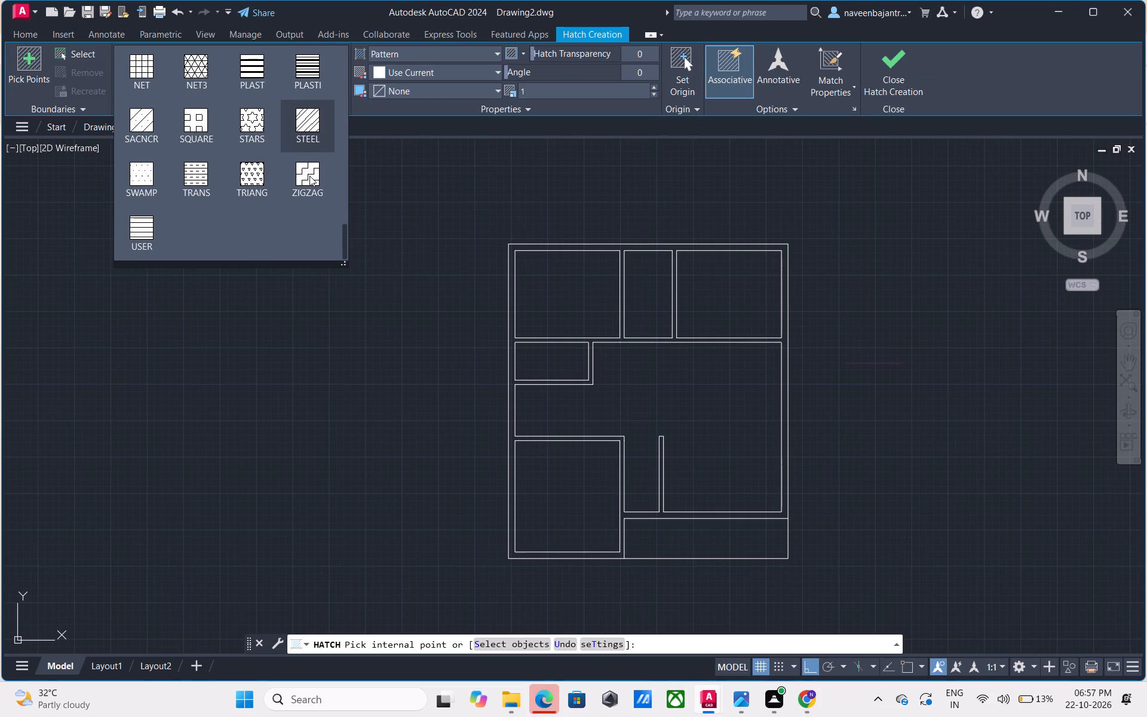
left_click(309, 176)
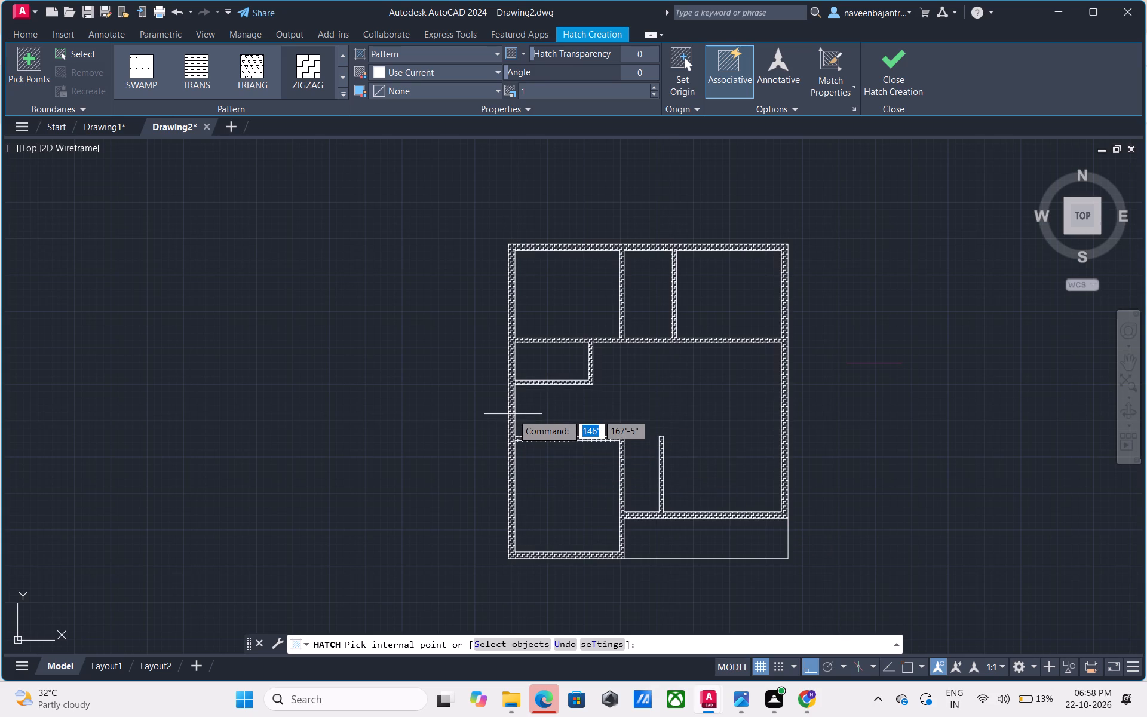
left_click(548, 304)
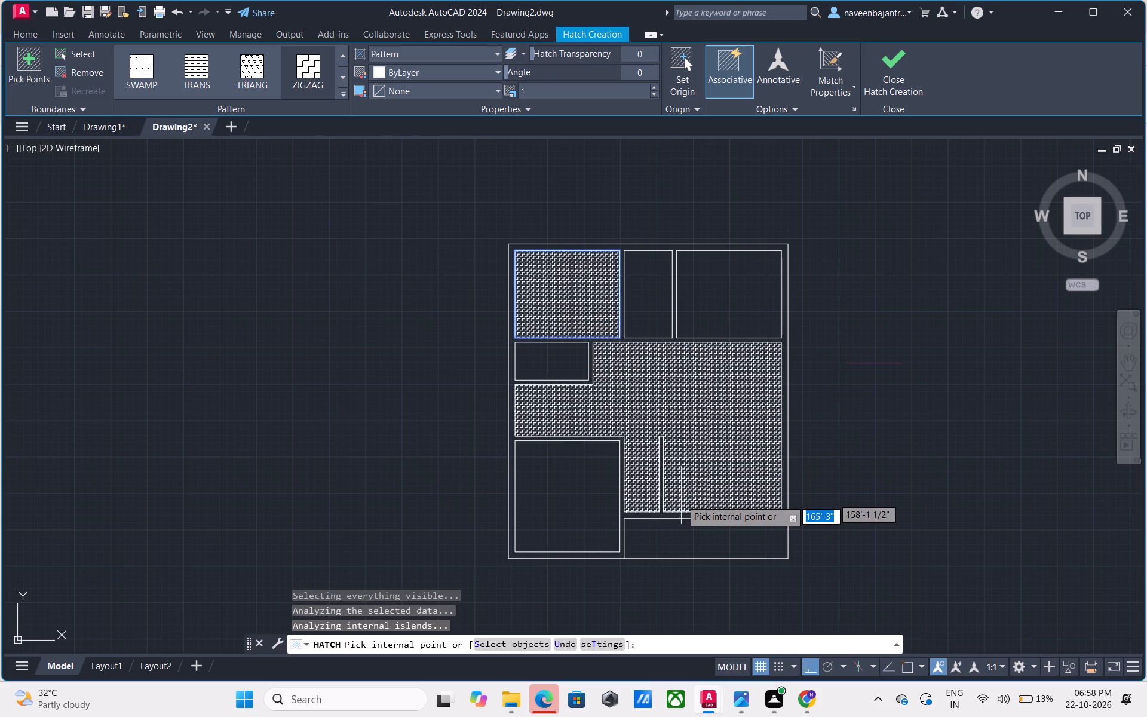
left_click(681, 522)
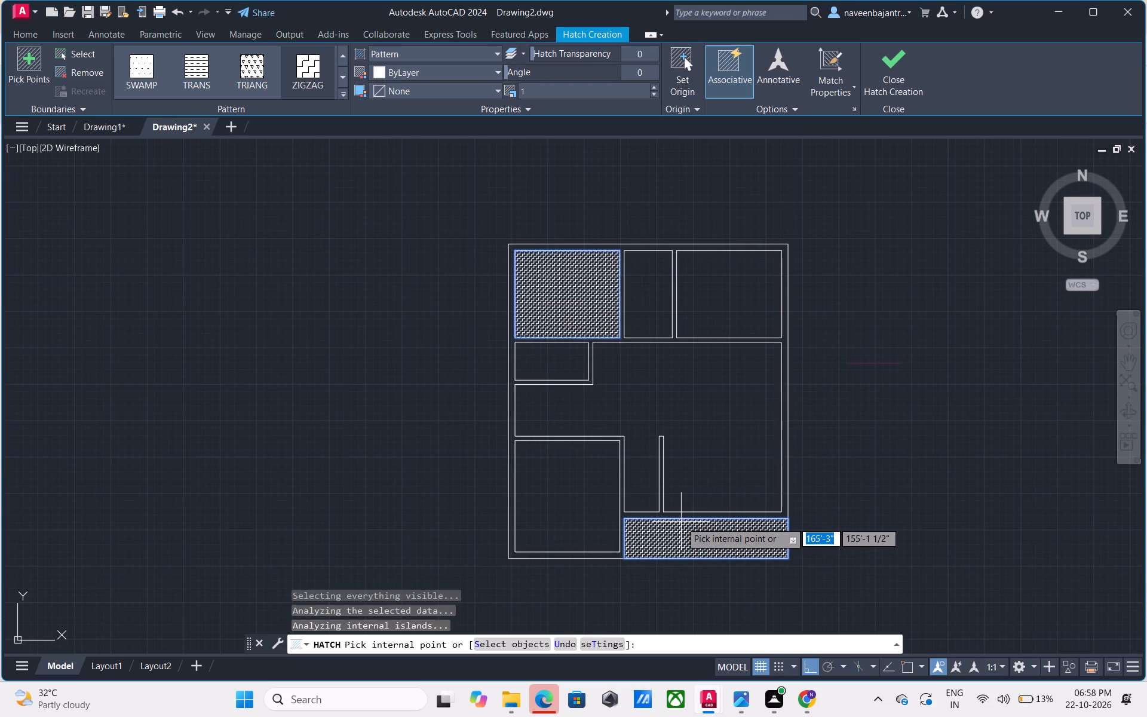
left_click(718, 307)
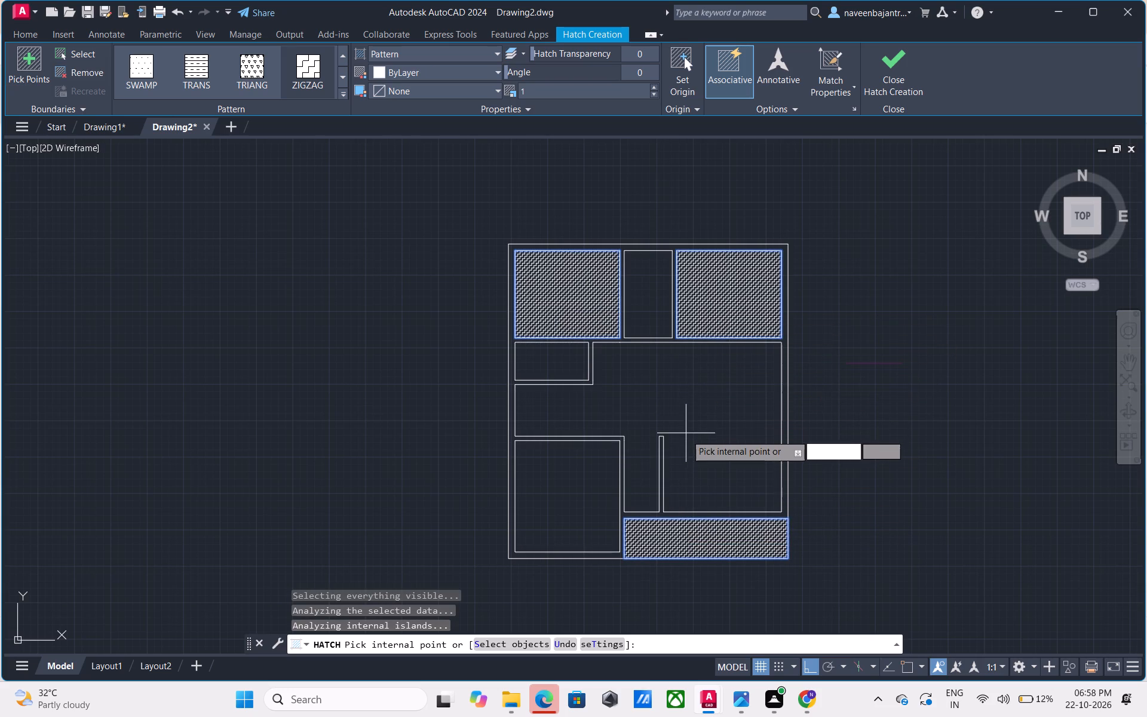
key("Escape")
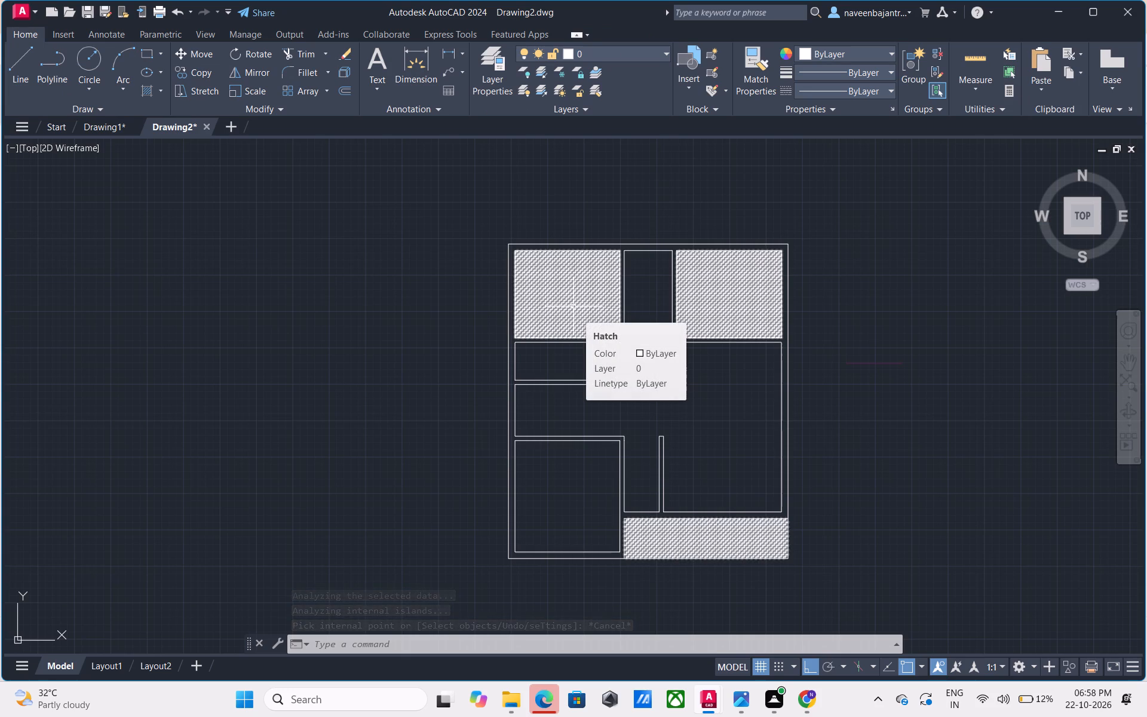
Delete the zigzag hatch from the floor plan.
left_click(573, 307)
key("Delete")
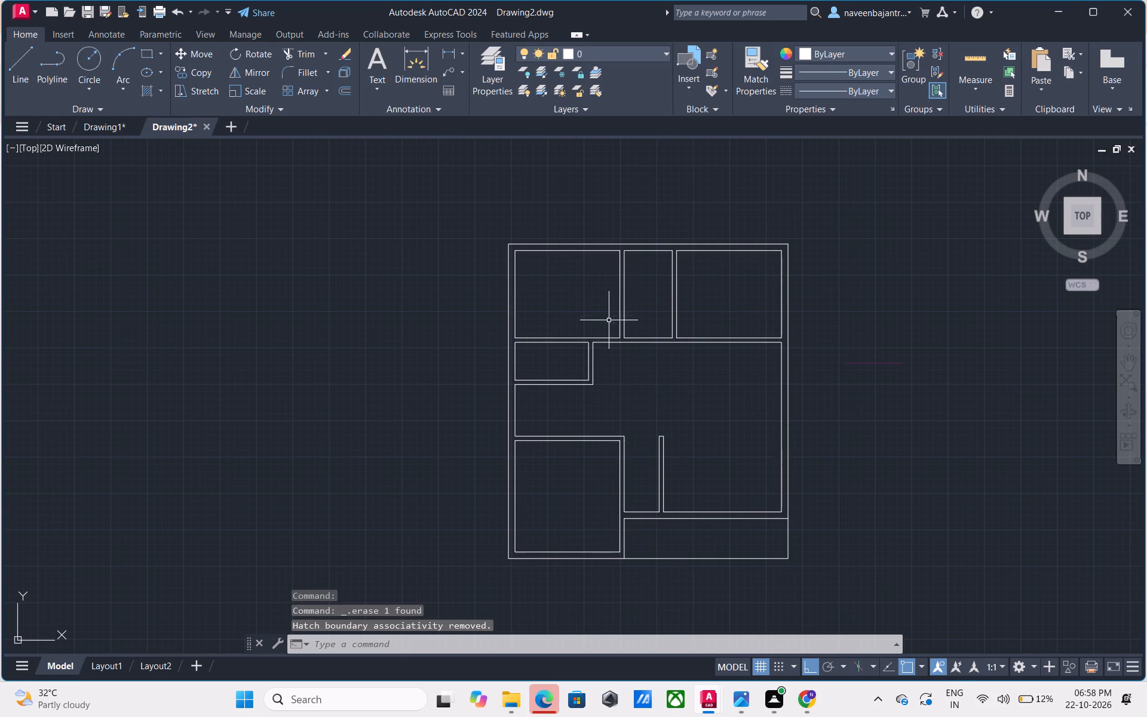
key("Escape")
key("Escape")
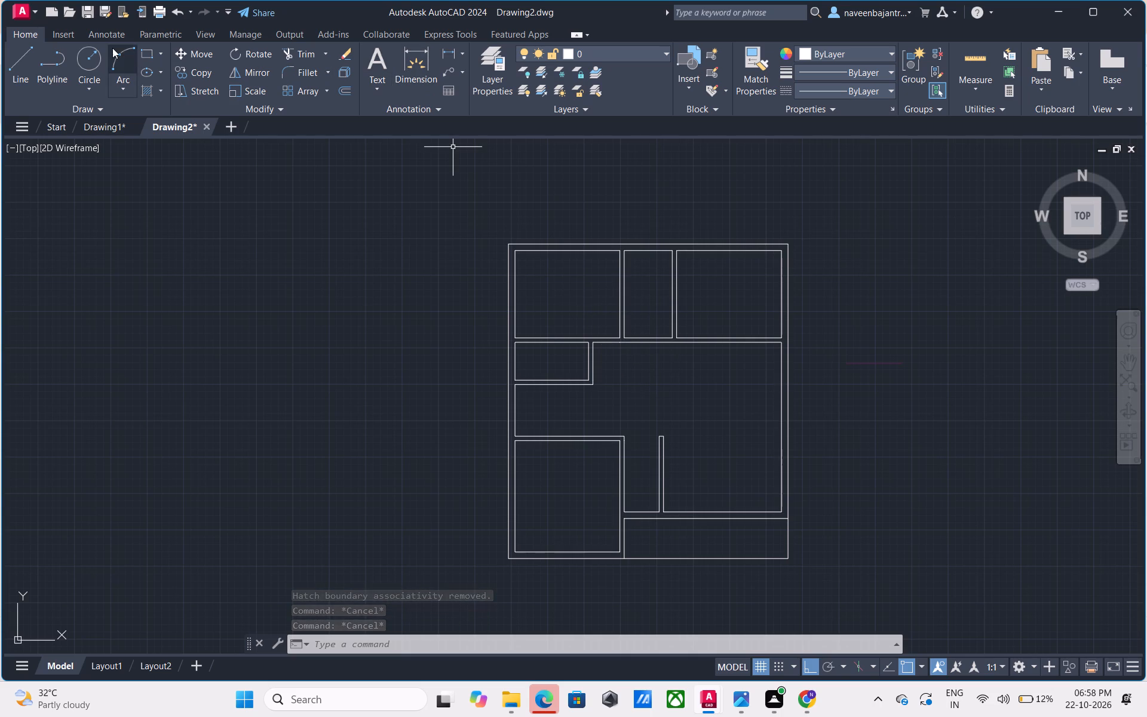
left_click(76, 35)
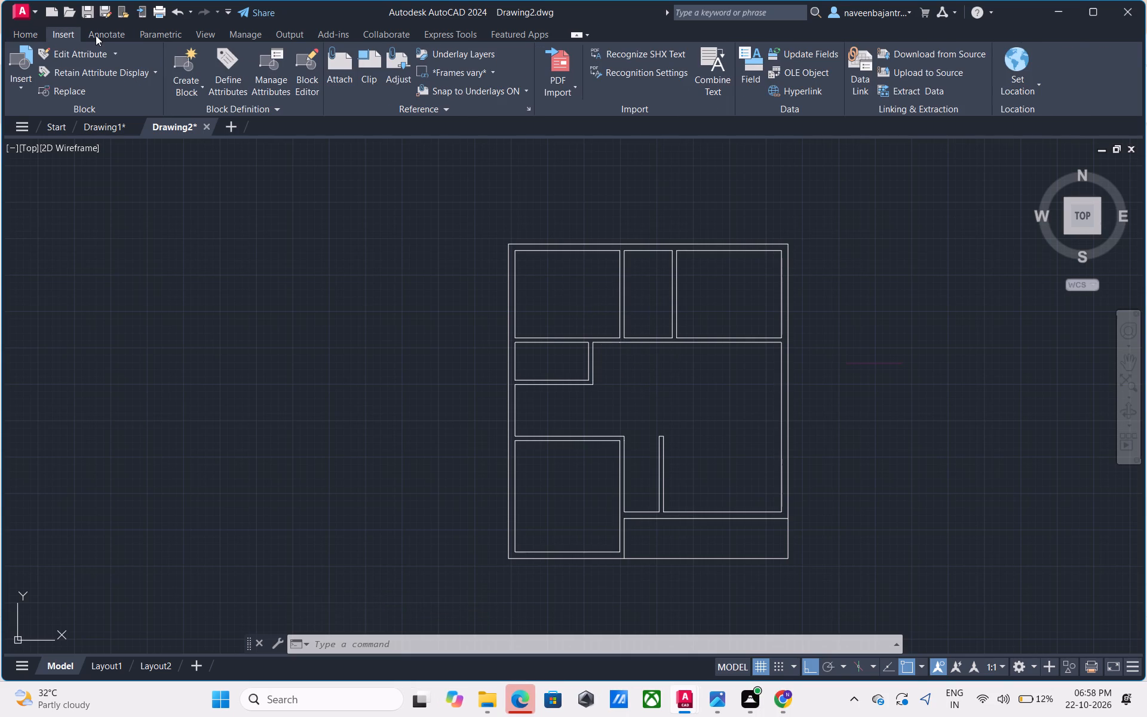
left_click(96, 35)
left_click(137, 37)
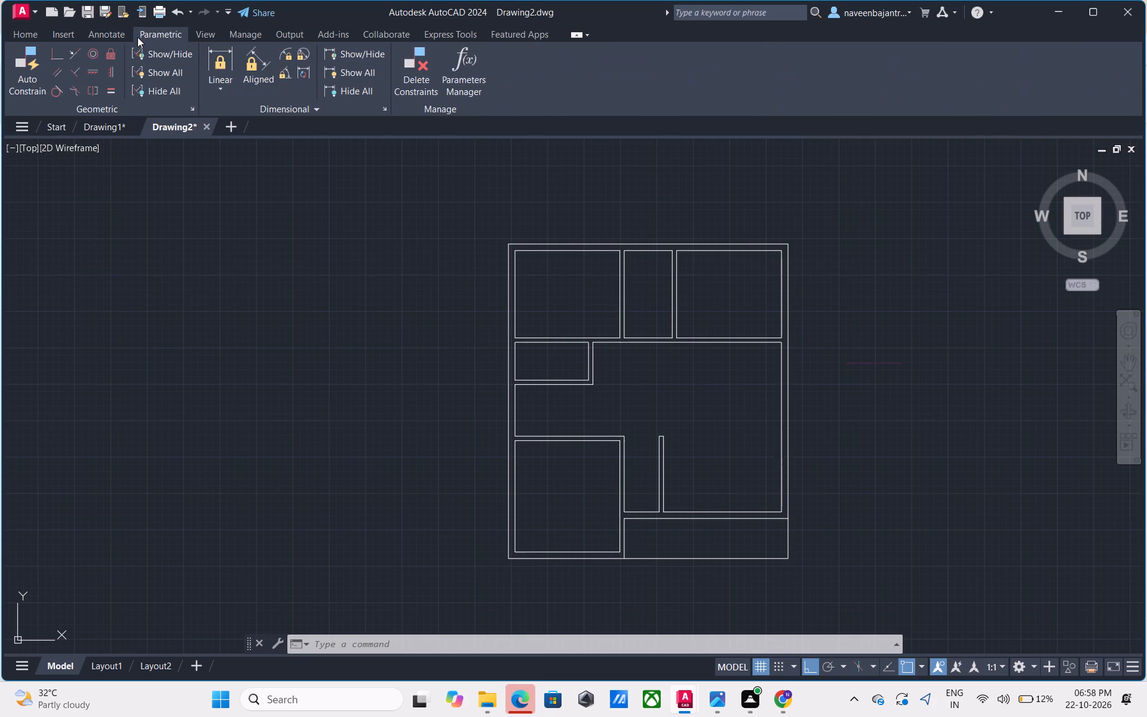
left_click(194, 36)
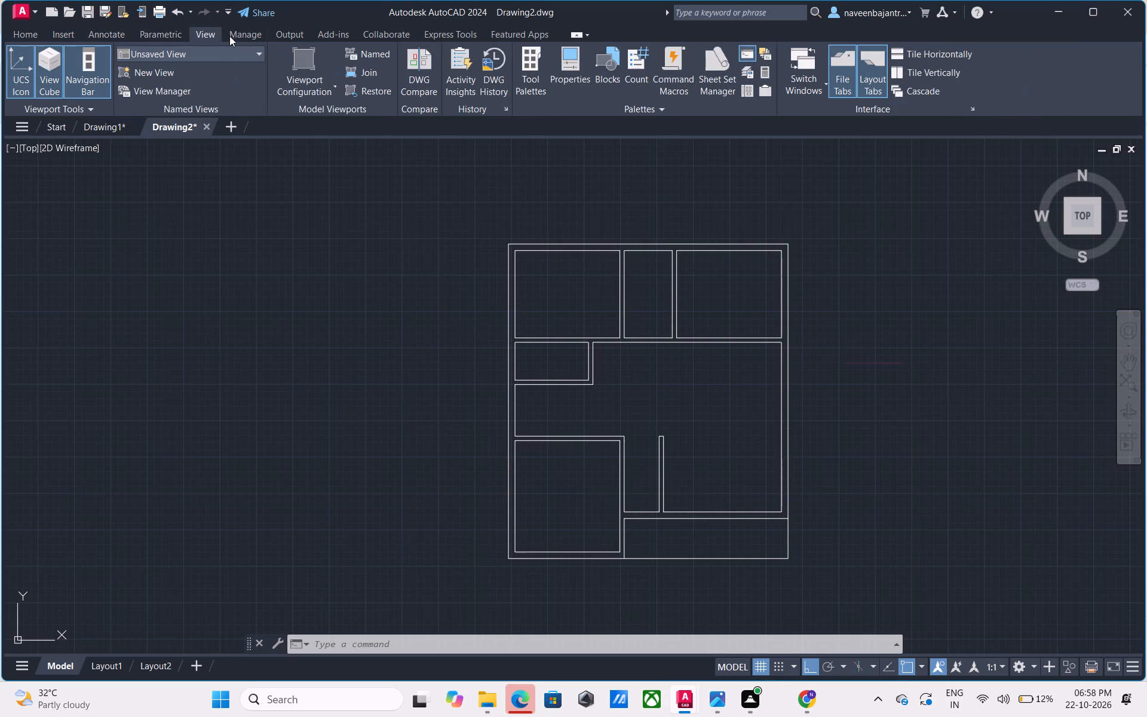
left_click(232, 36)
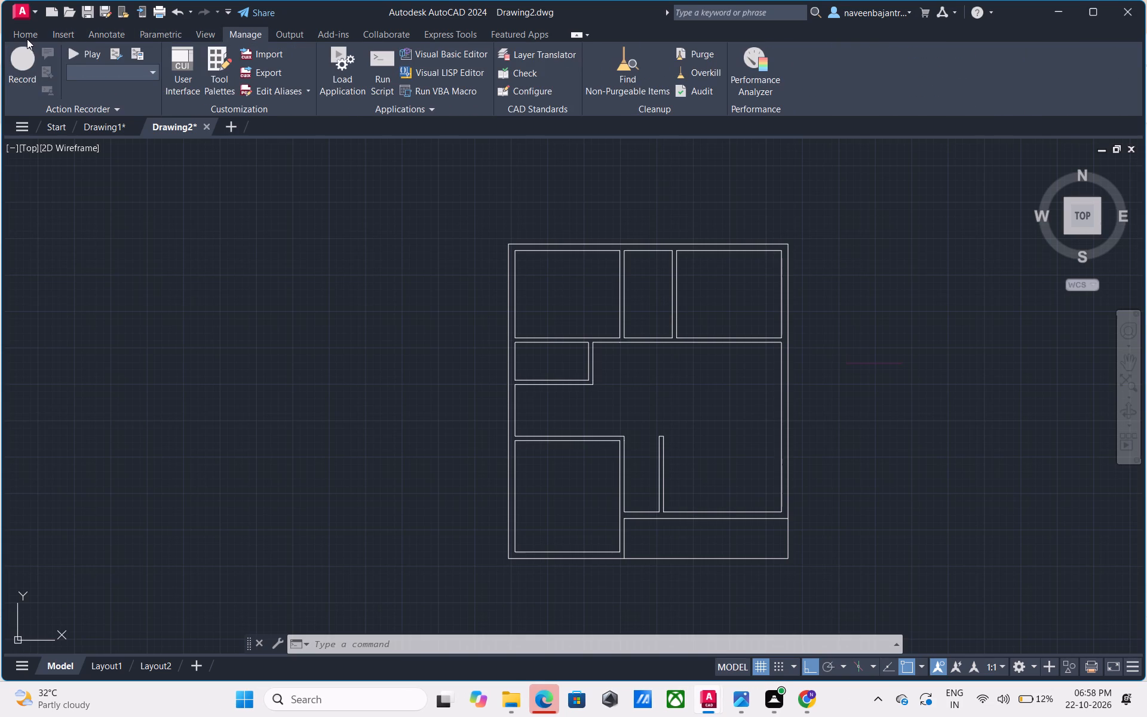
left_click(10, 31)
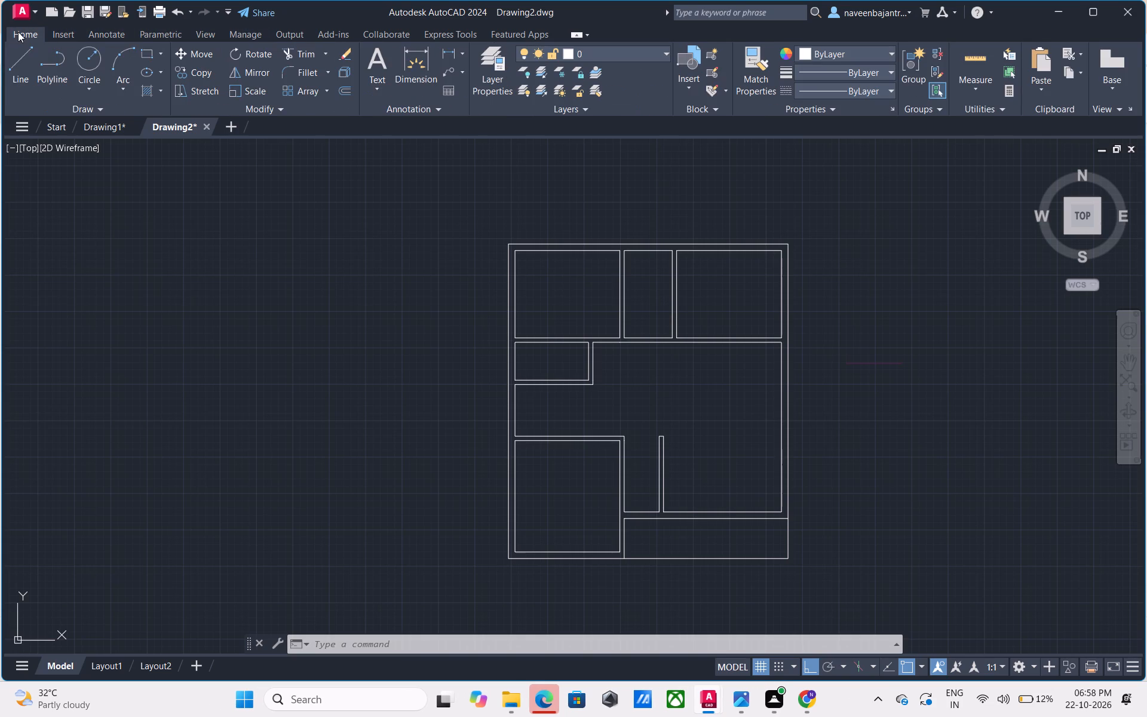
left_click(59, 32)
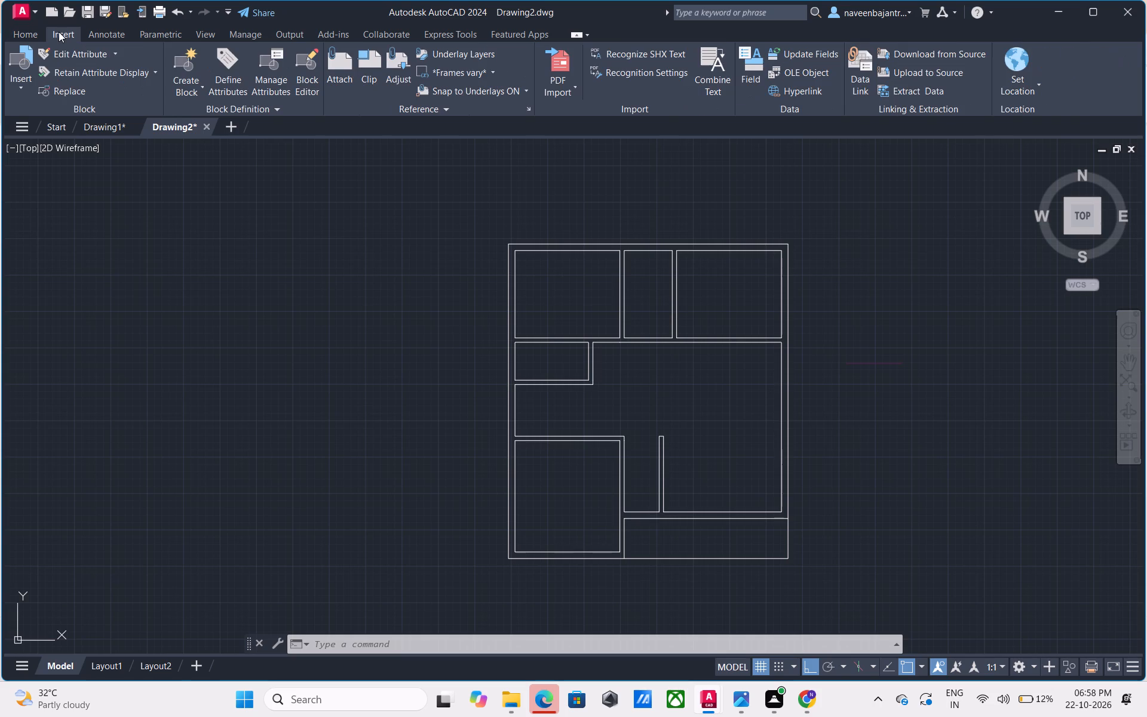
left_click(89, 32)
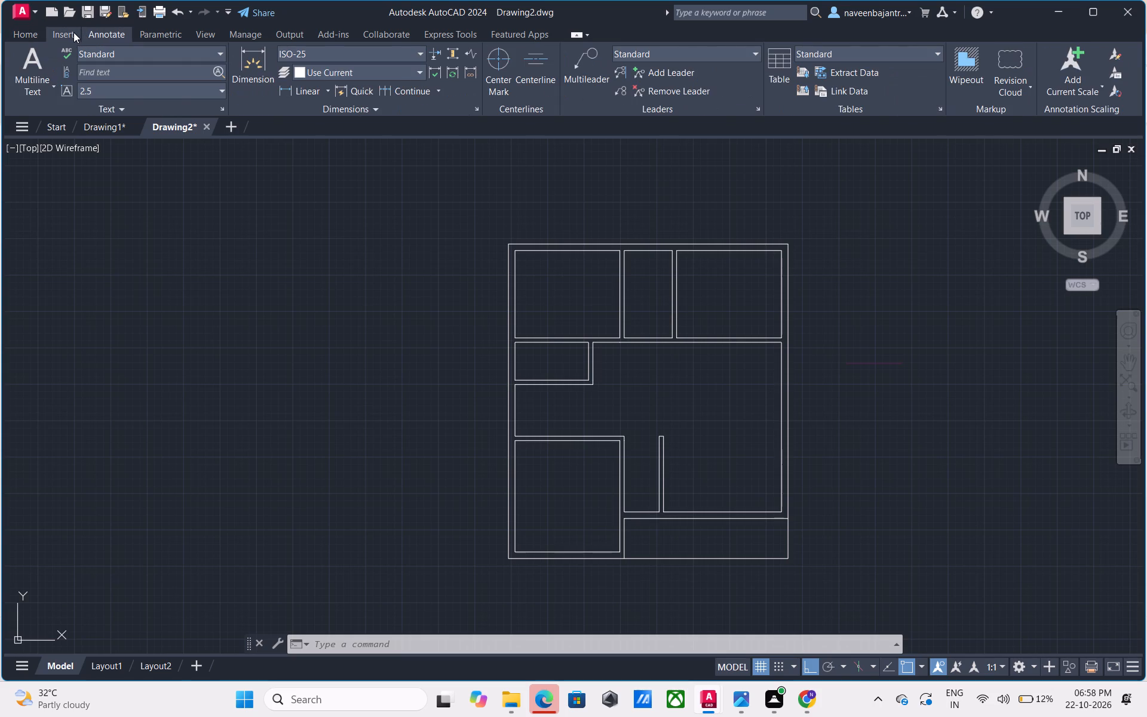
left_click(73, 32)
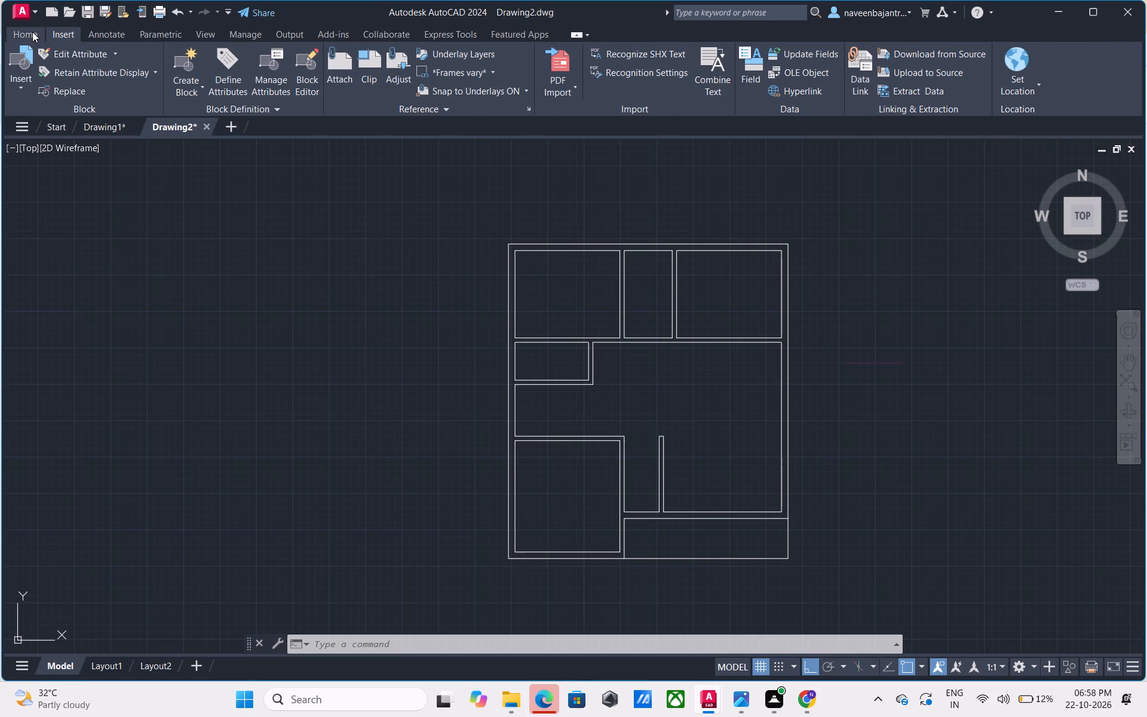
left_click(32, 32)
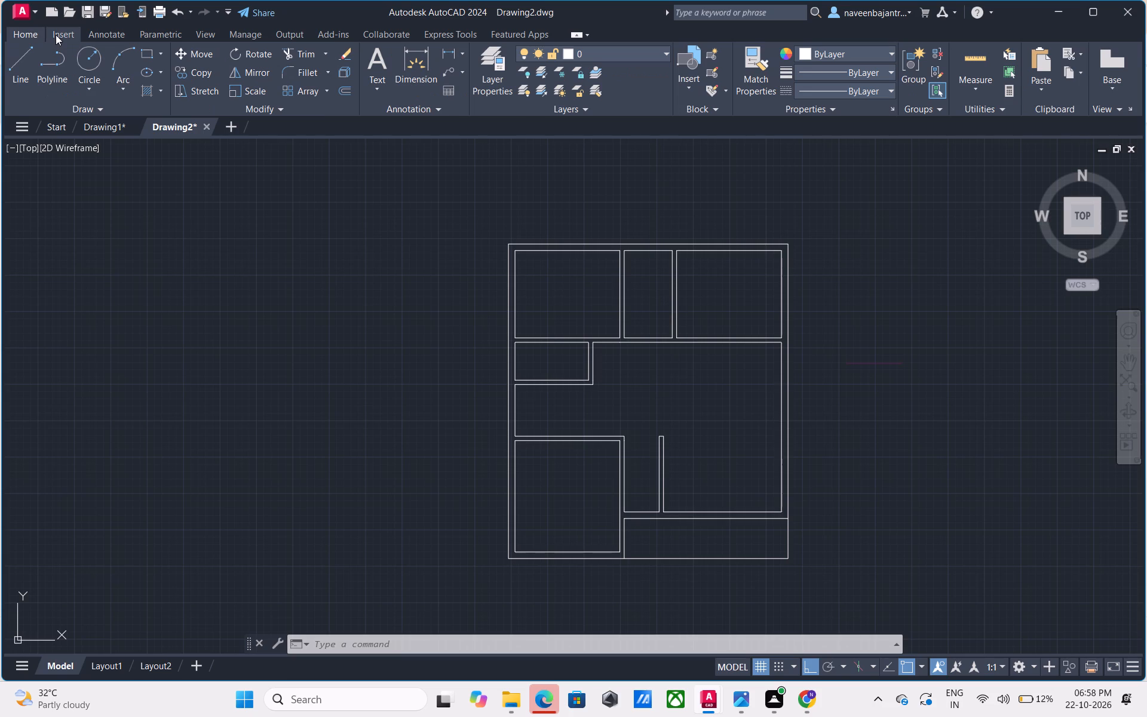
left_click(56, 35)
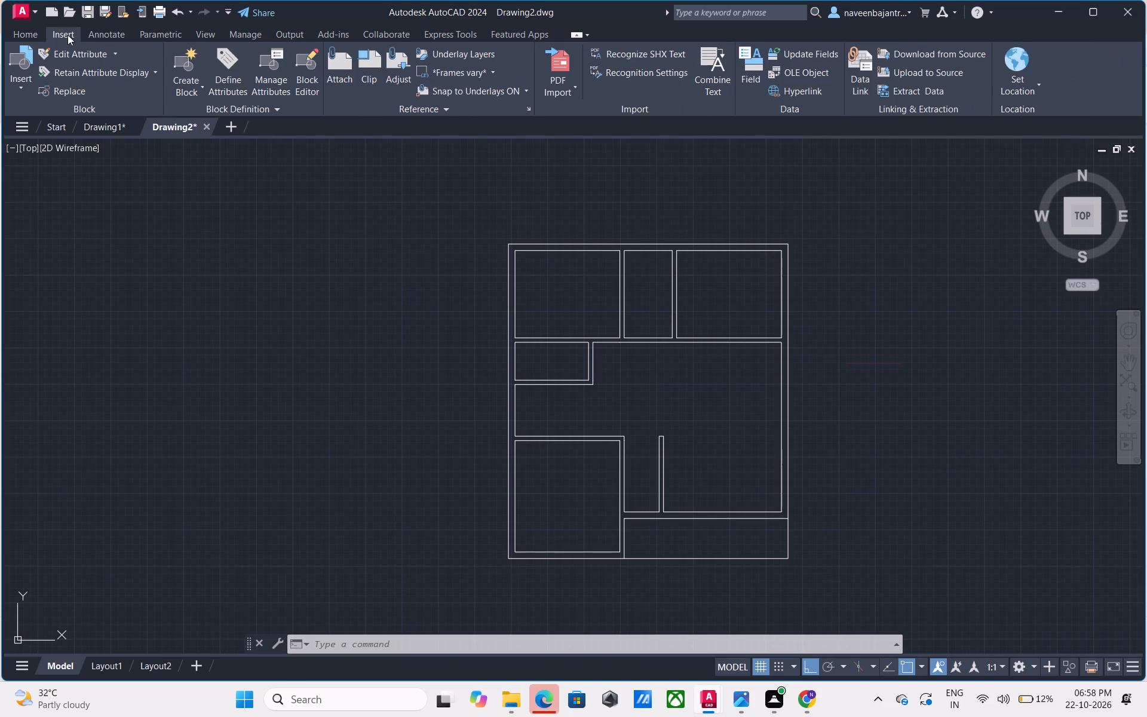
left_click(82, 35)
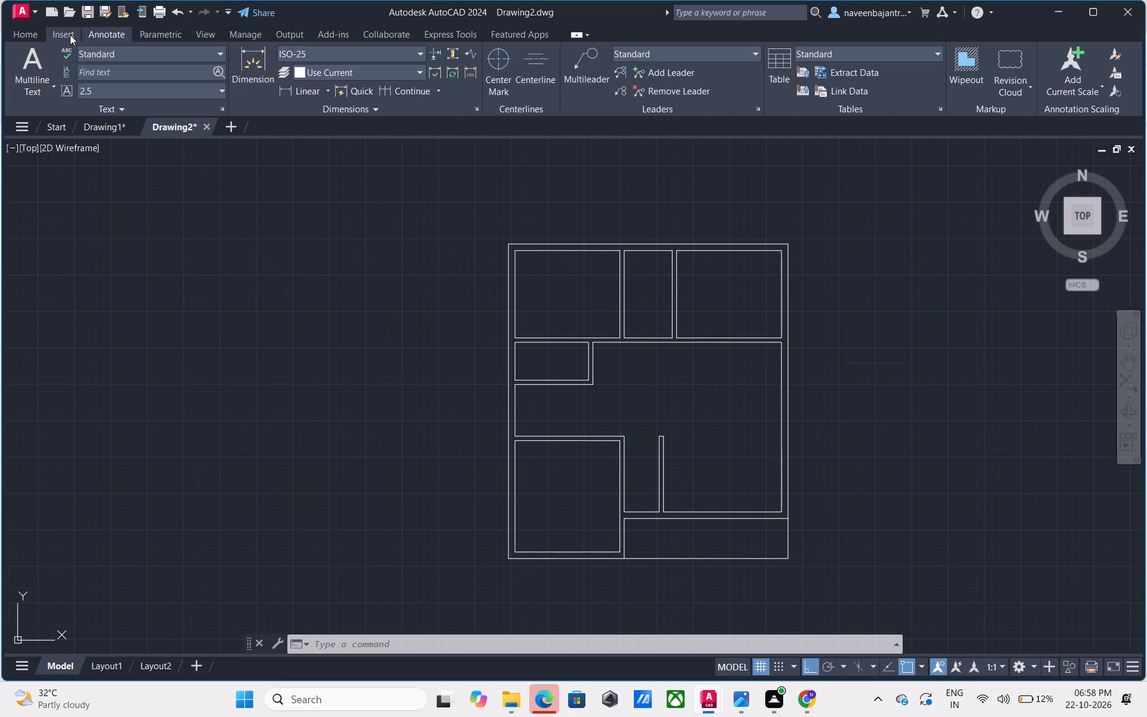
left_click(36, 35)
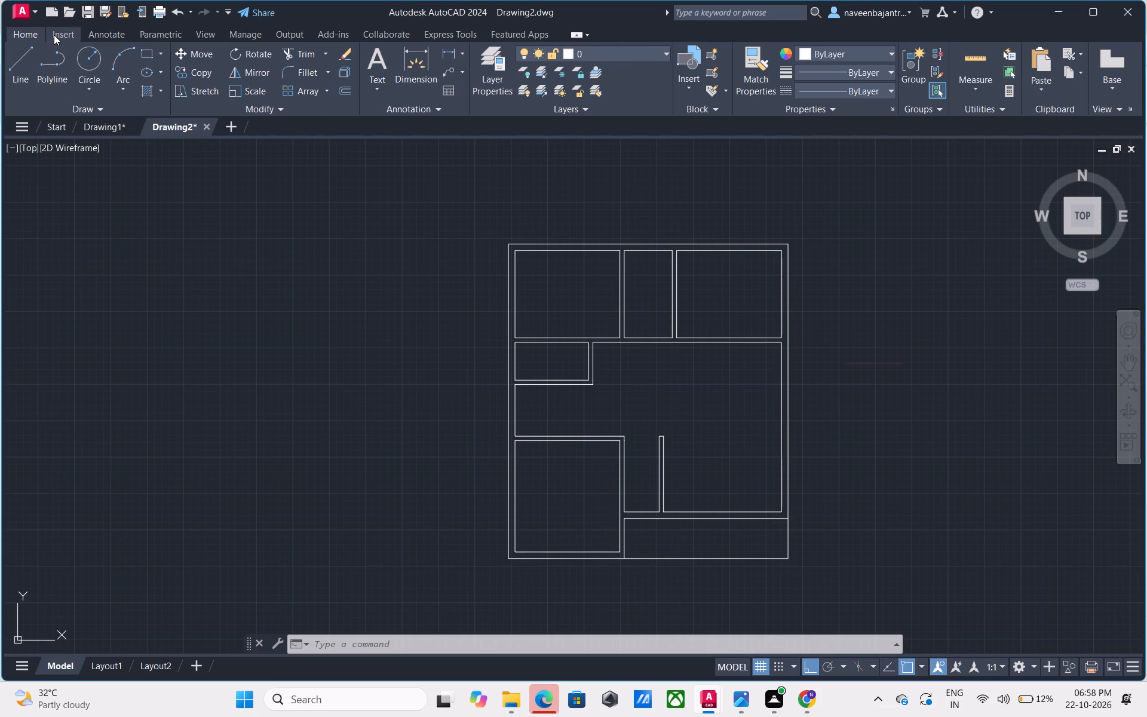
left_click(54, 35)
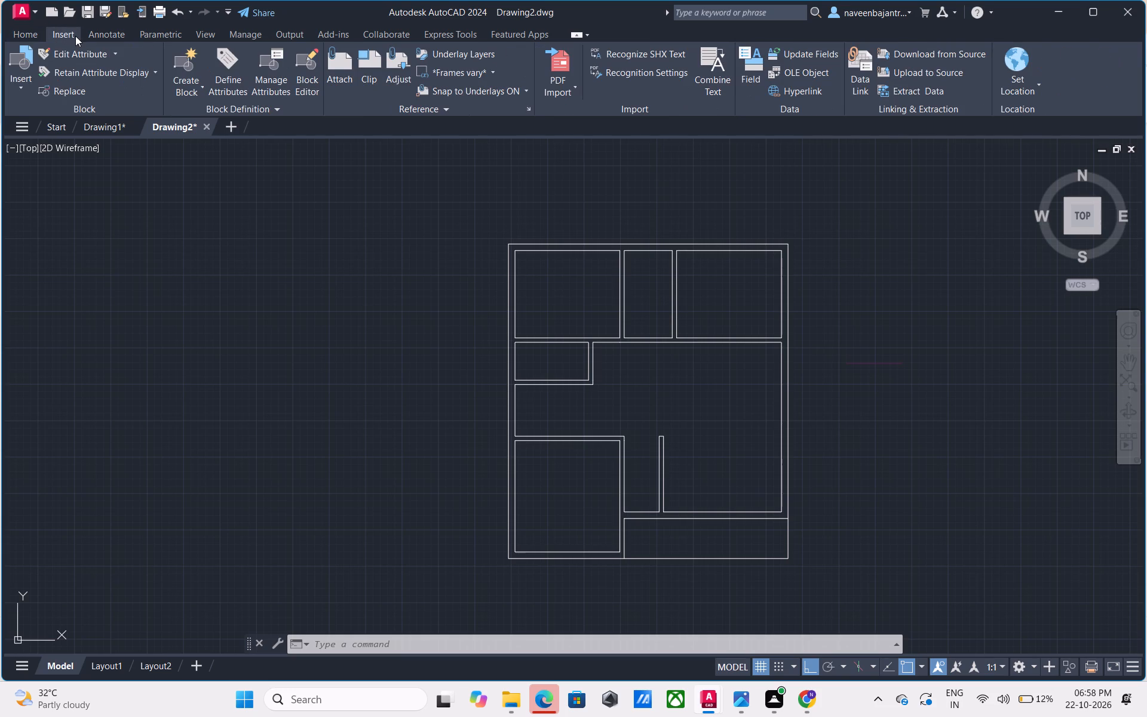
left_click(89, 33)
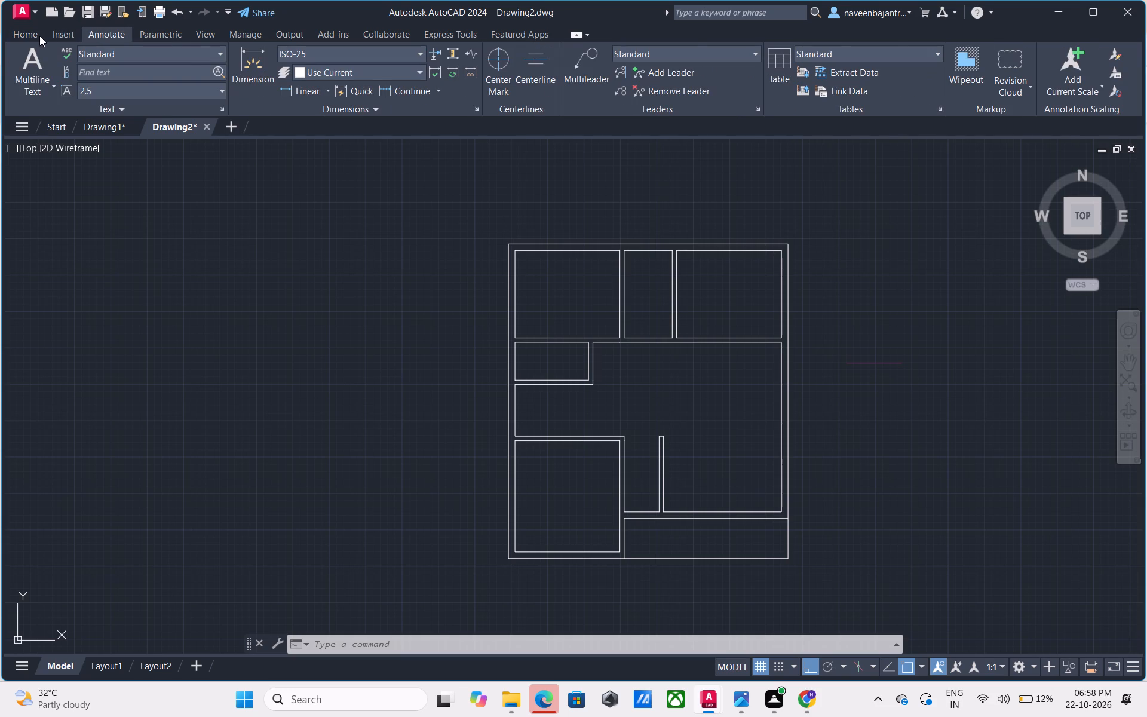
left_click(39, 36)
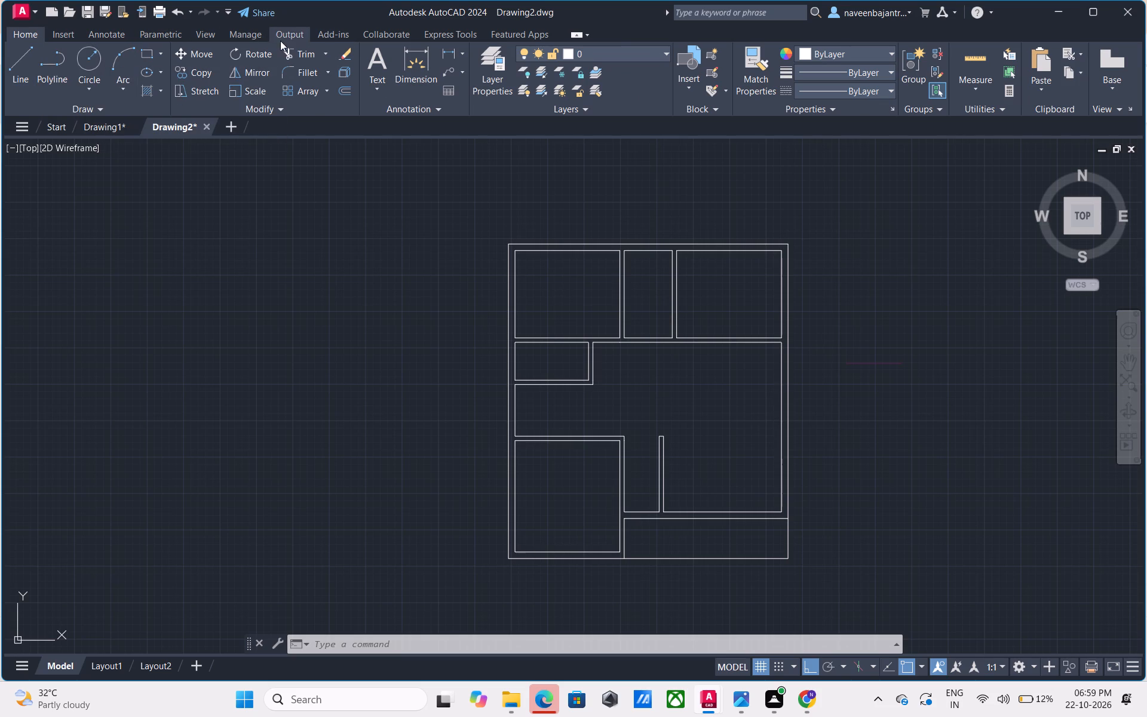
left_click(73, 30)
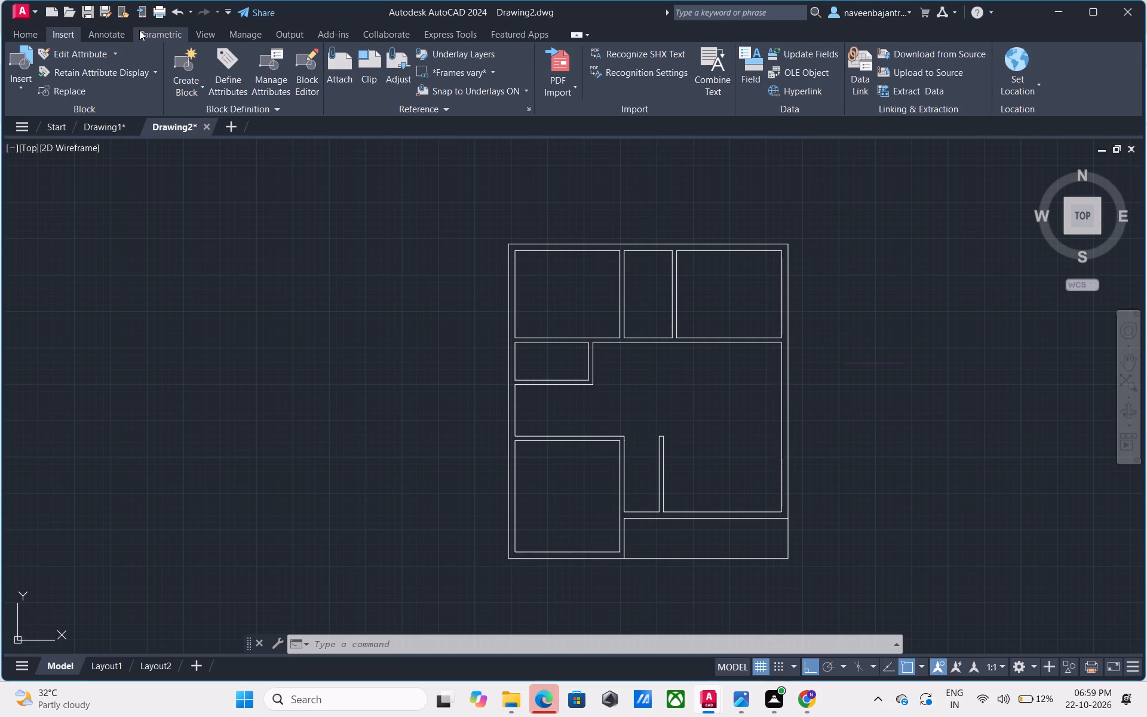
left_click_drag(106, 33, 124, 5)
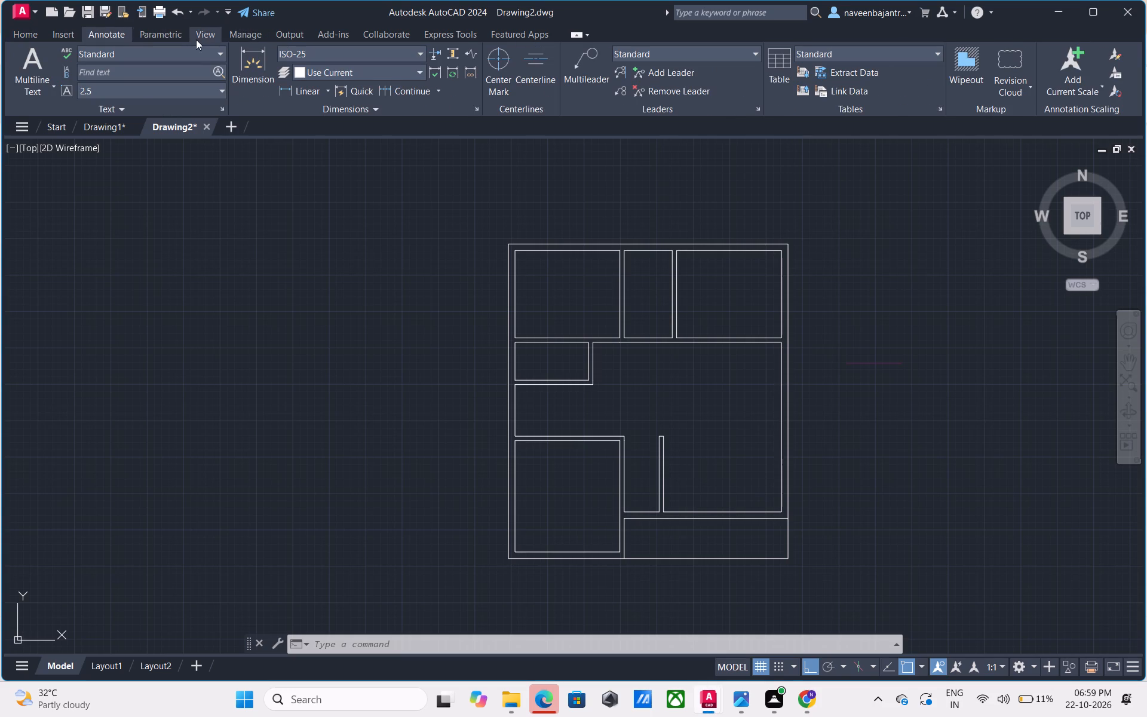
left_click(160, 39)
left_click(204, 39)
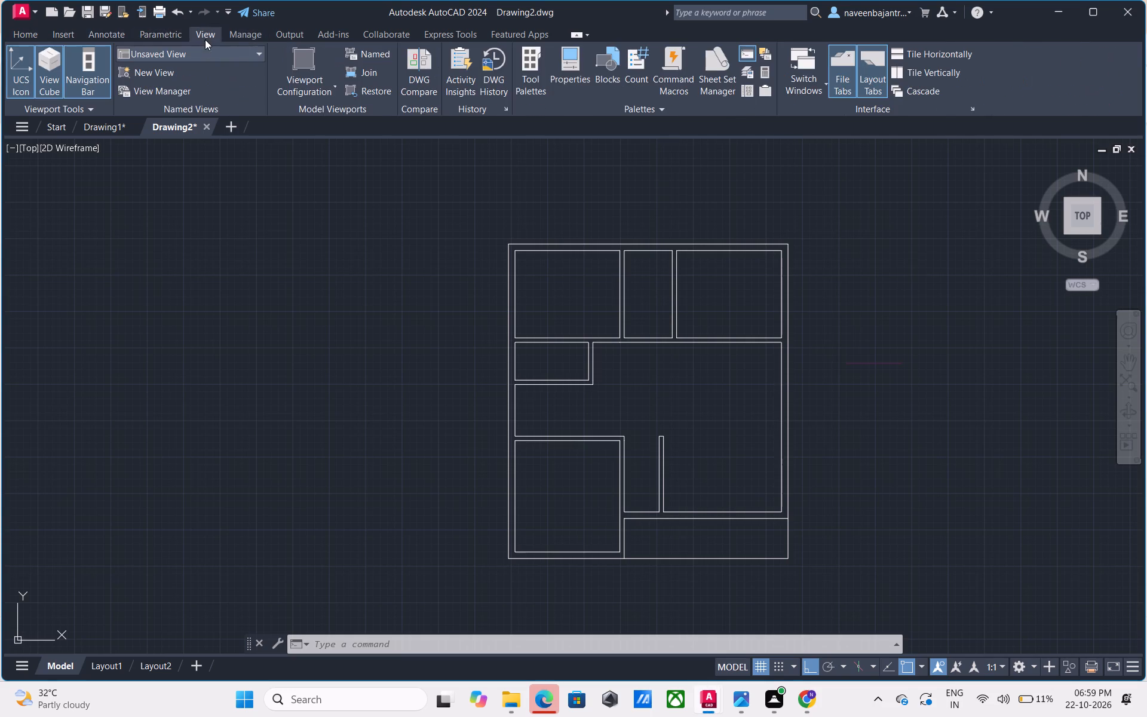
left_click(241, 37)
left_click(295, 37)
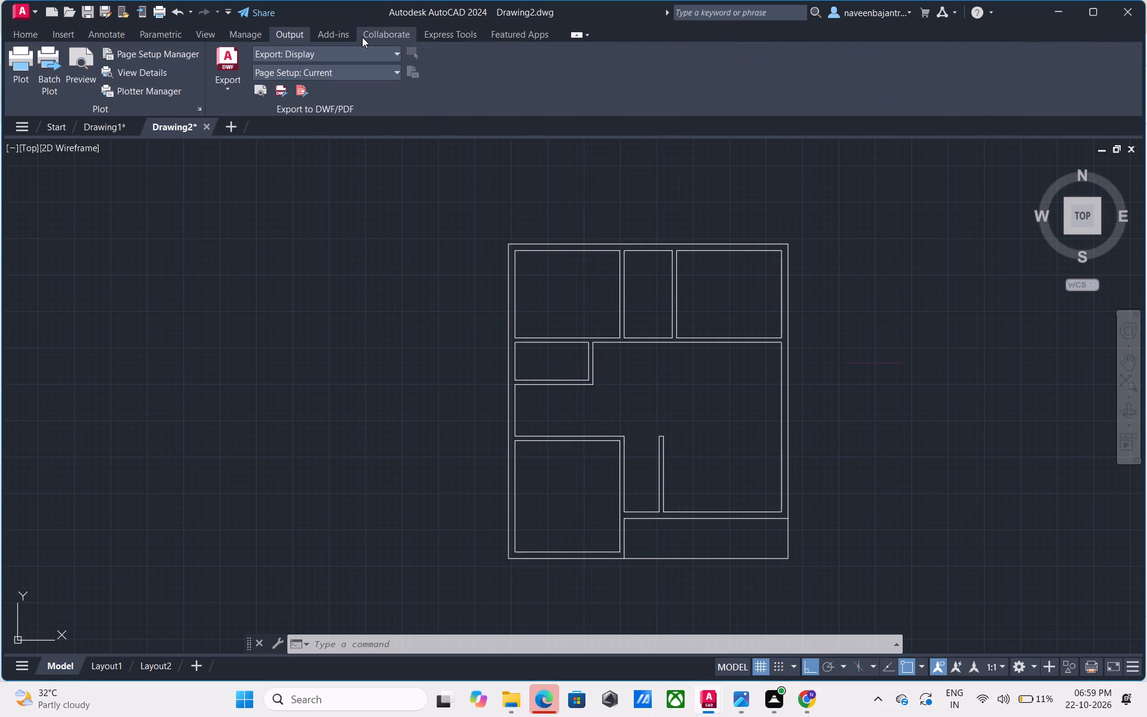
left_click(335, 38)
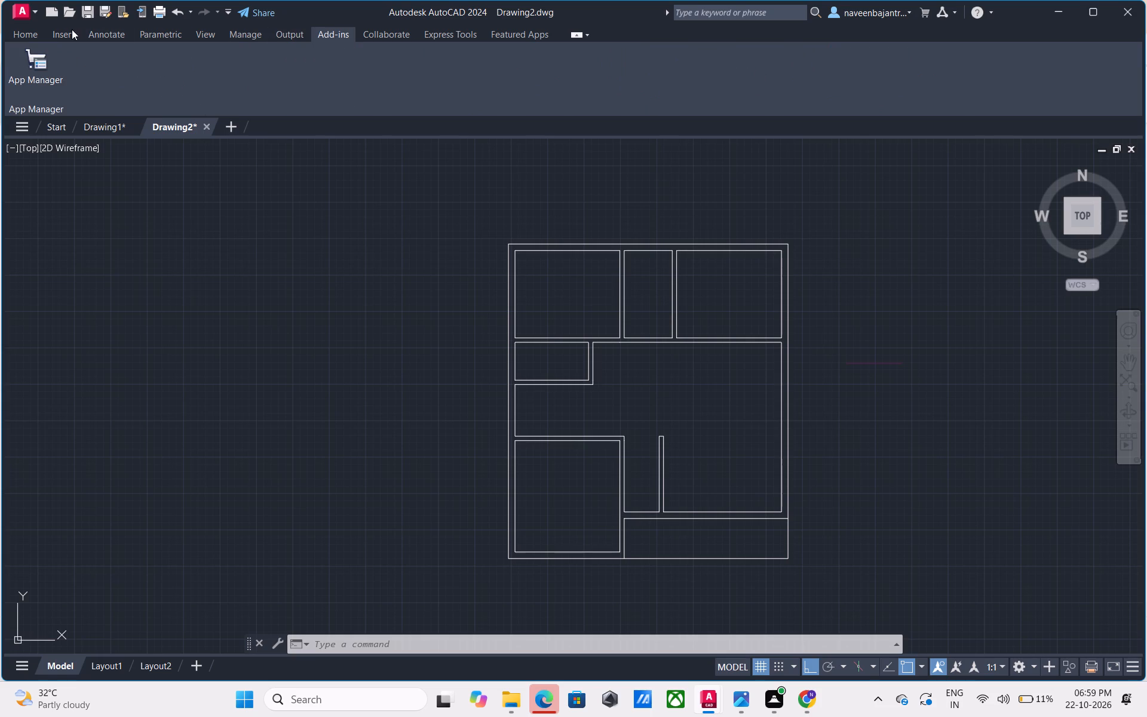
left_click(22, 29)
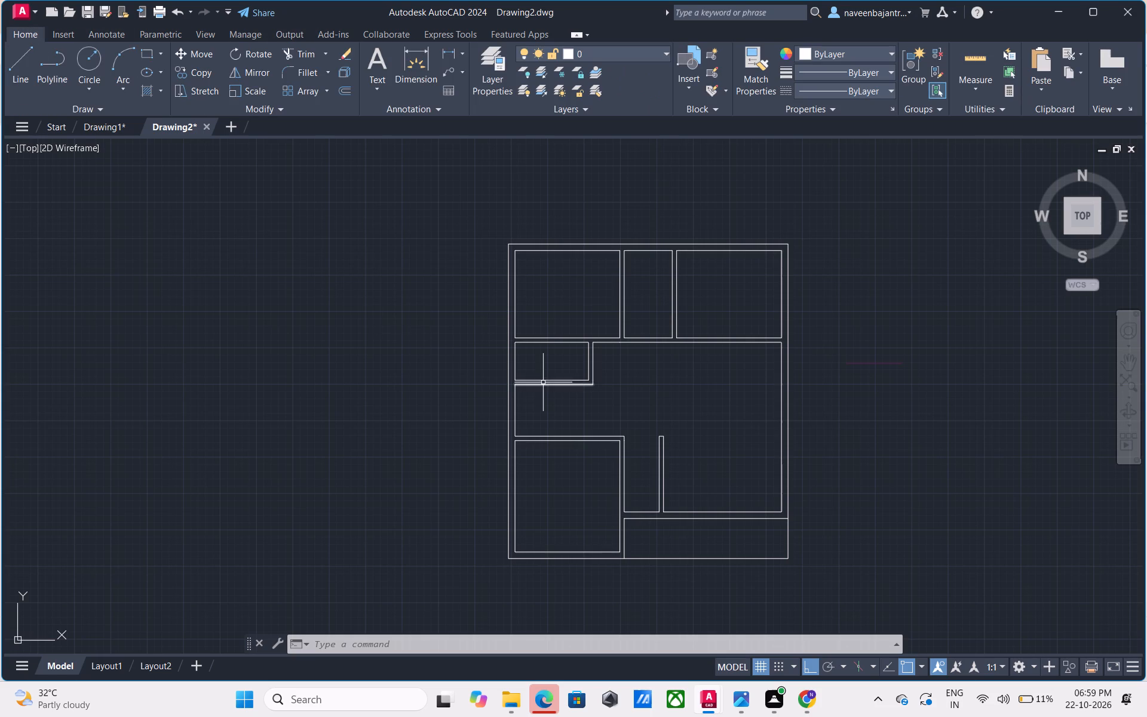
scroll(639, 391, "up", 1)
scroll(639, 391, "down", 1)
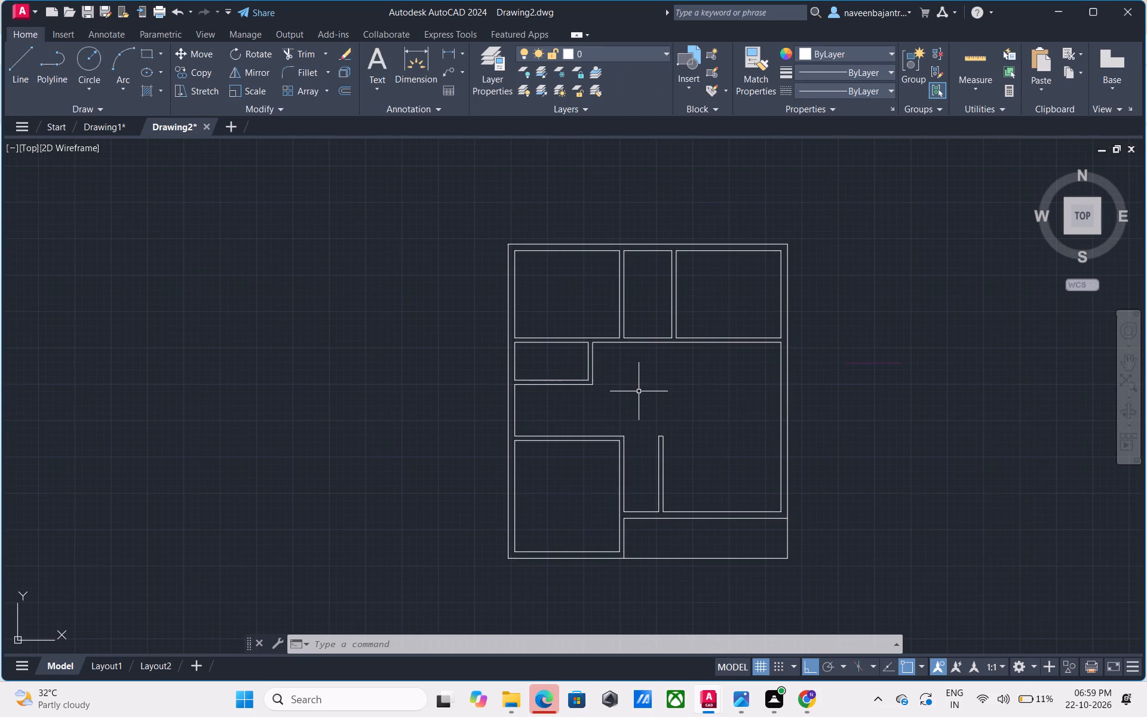
Delete the short stray horizontal line lying outside the floor plan, beyond its right-hand outer wall.
left_click(864, 363)
key("Delete")
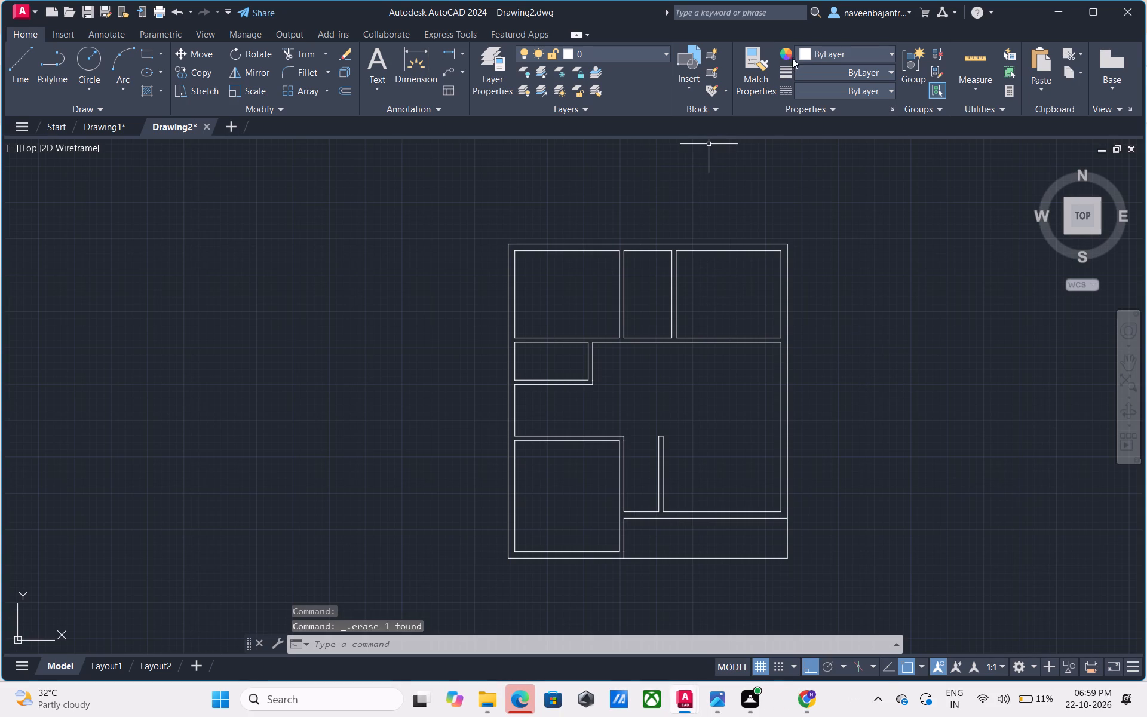
Open the Linetype Manager and look through the loadable acadiso.lin linetypes from the ISO dash types down to TRACKS.
left_click(823, 89)
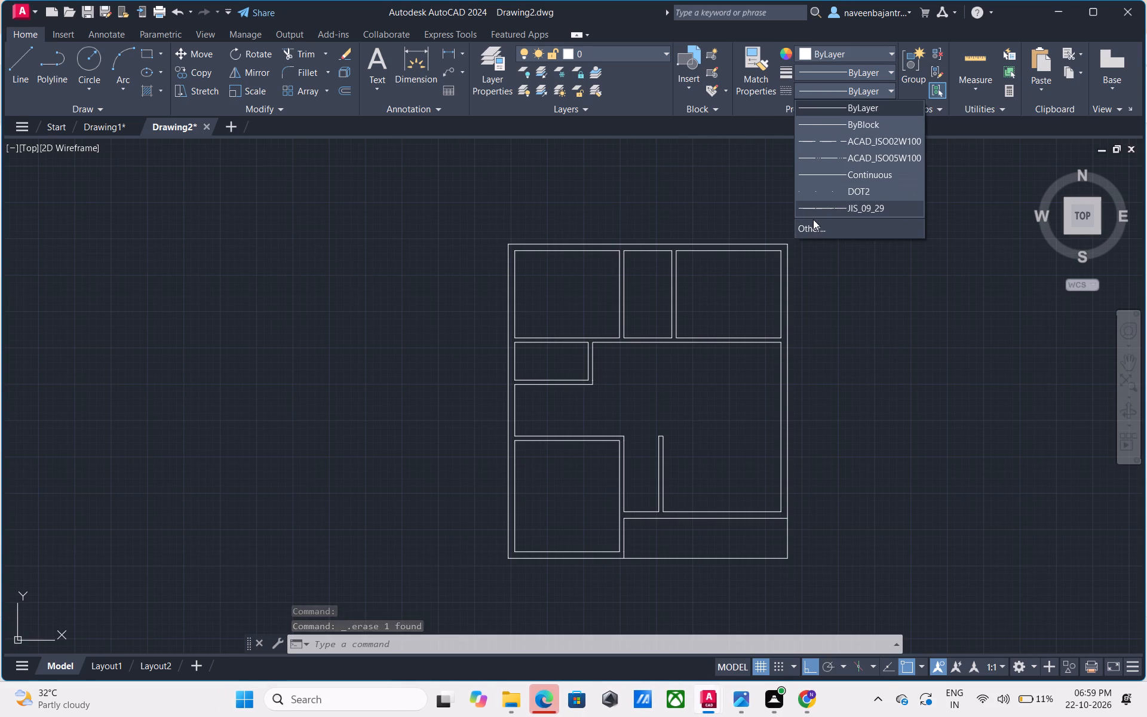
left_click(813, 232)
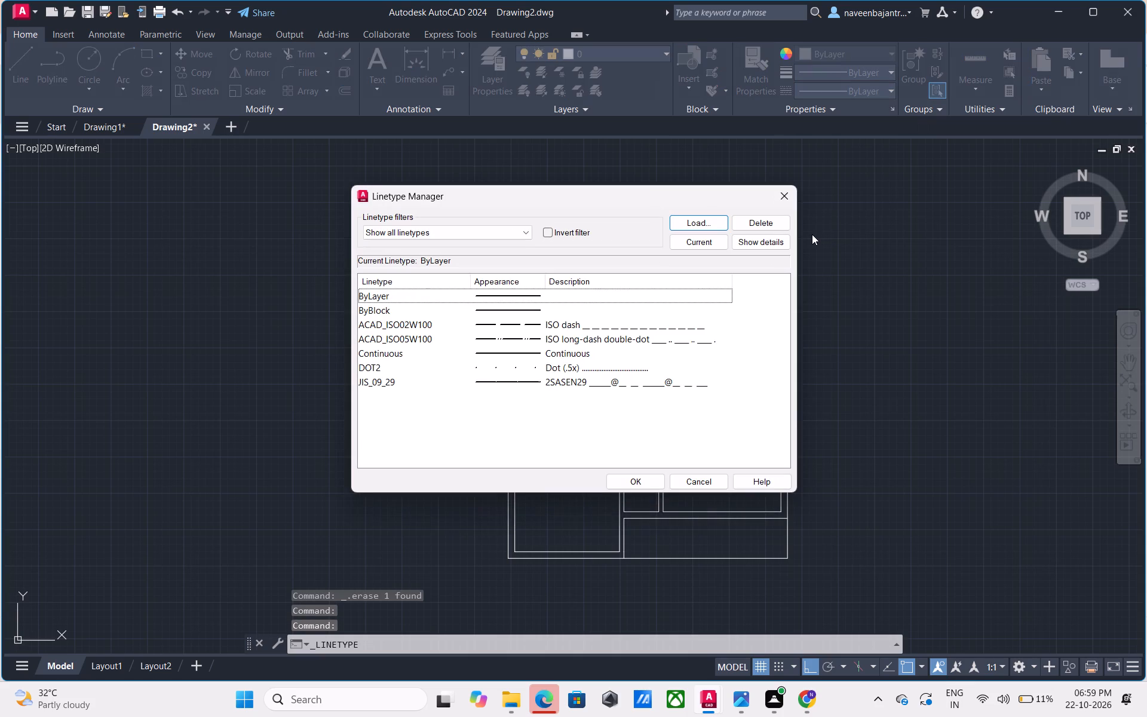
left_click(688, 221)
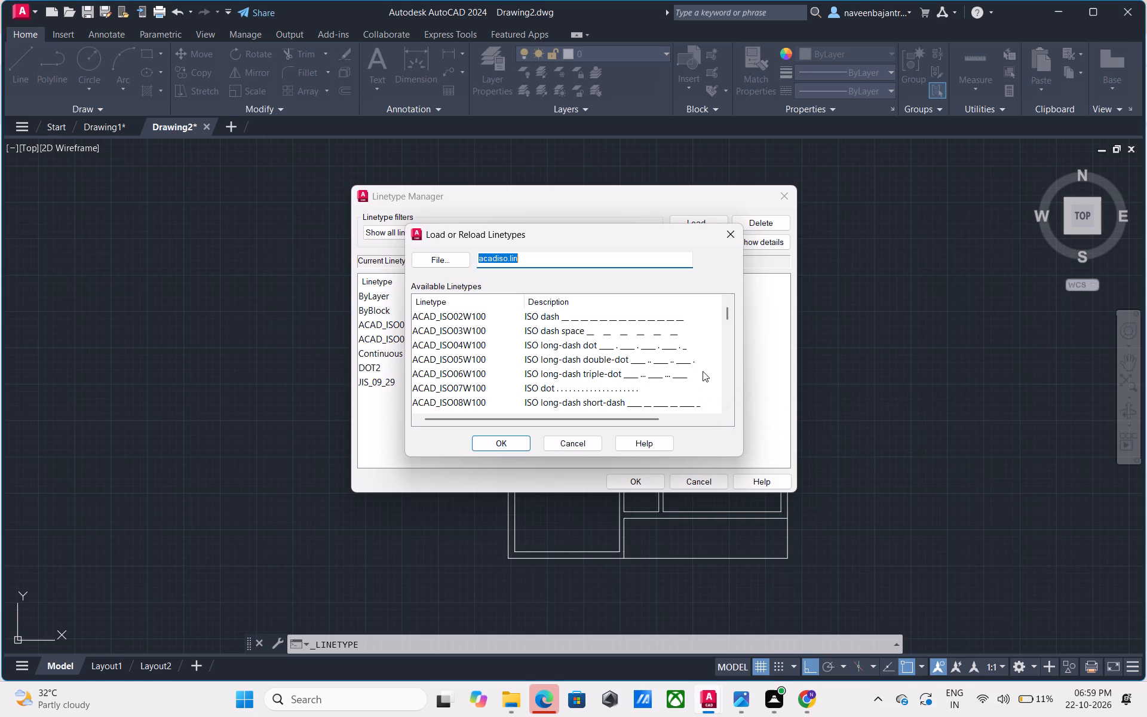
scroll(704, 371, "down", 1)
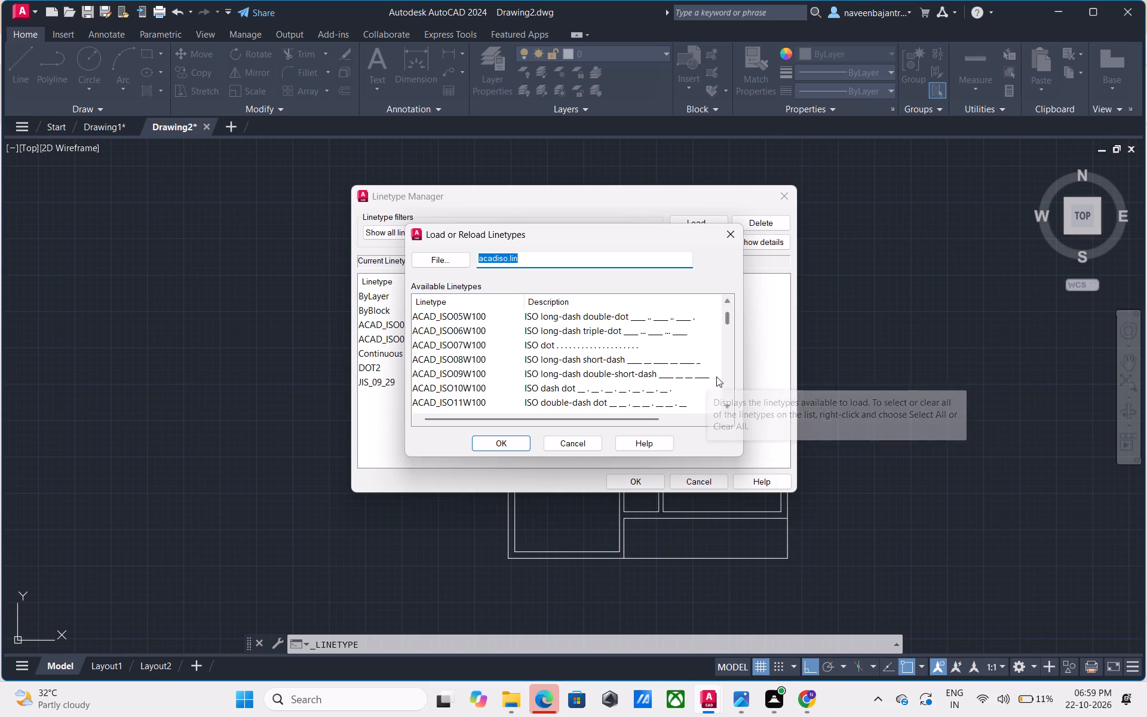
scroll(715, 376, "down", 1)
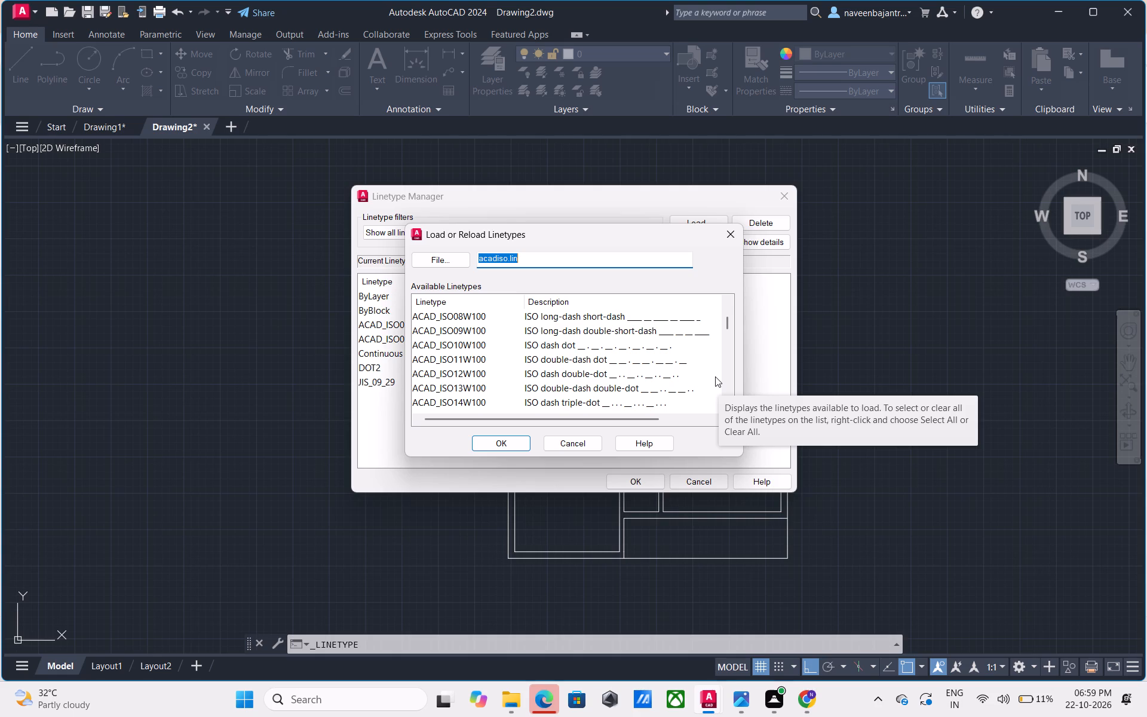
scroll(715, 376, "down", 1)
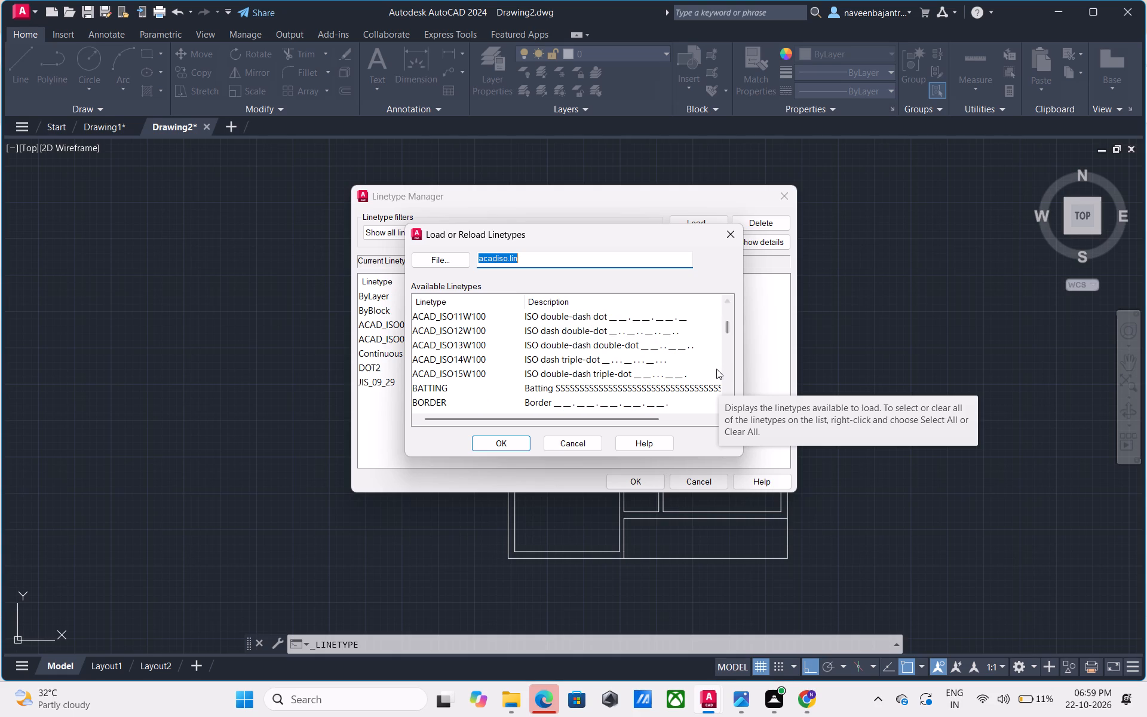
scroll(716, 369, "down", 1)
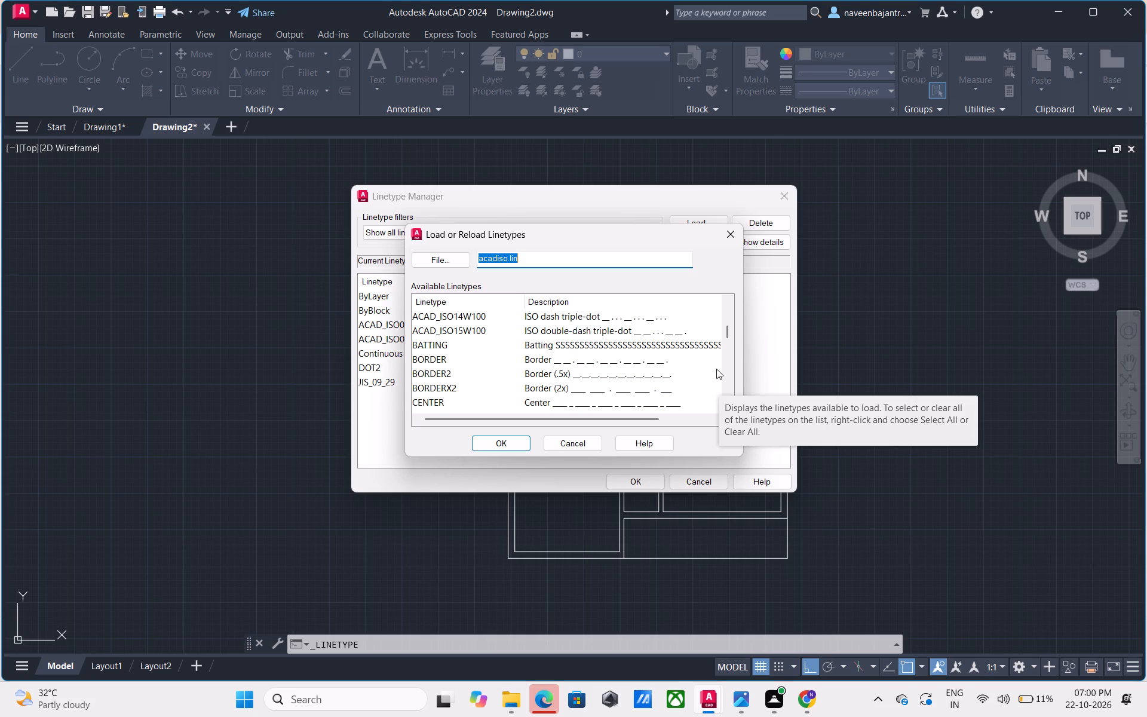
scroll(716, 369, "down", 1)
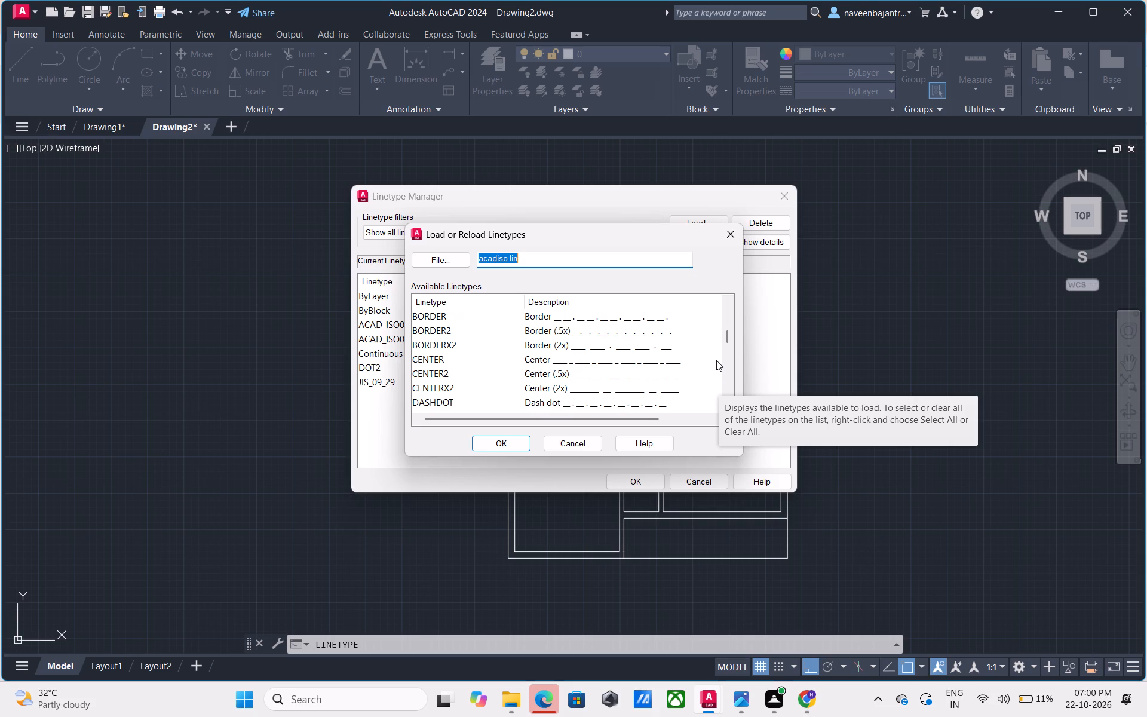
scroll(716, 360, "down", 1)
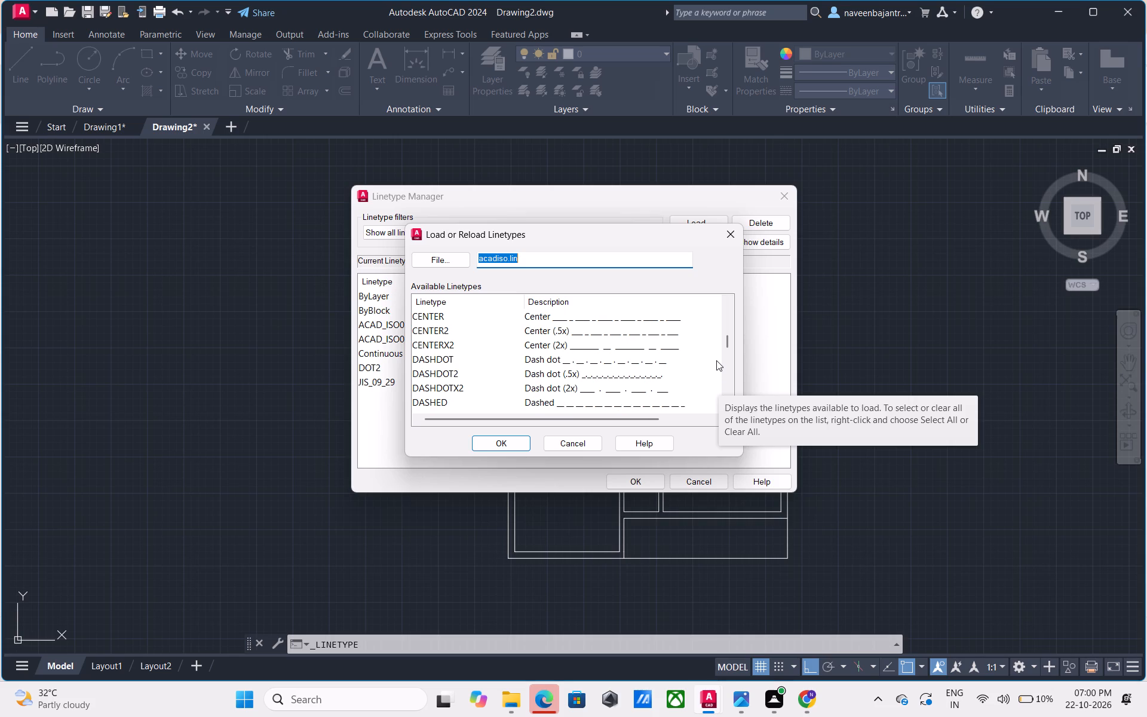
scroll(716, 360, "down", 1)
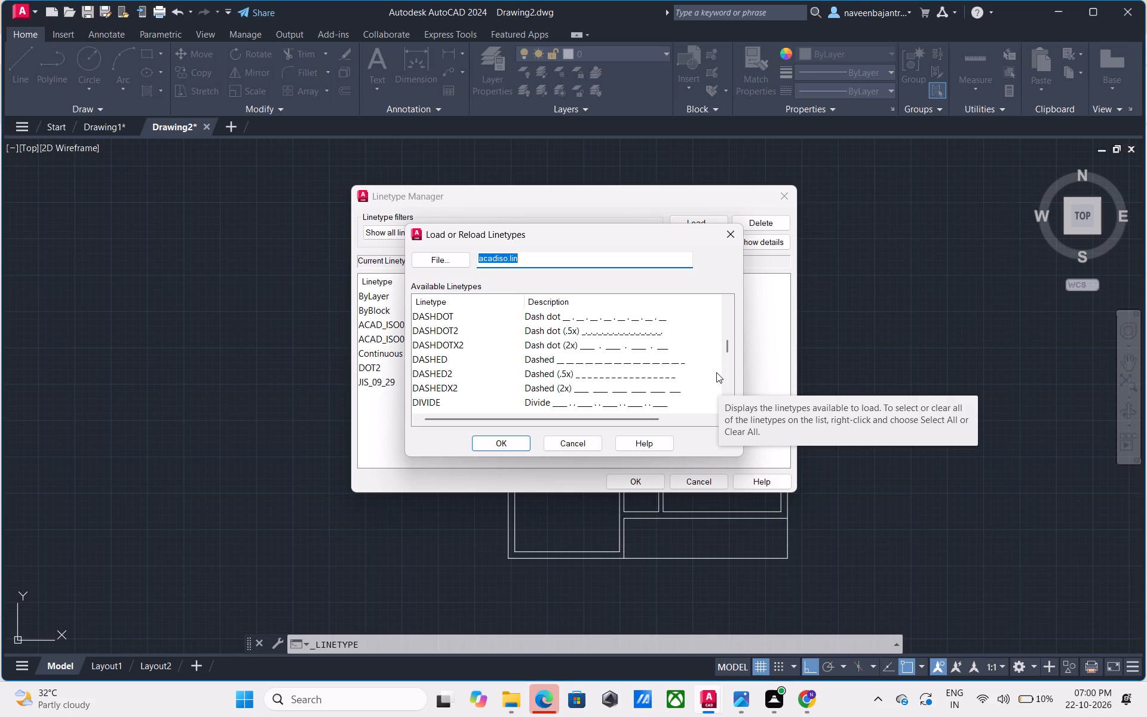
scroll(716, 372, "down", 1)
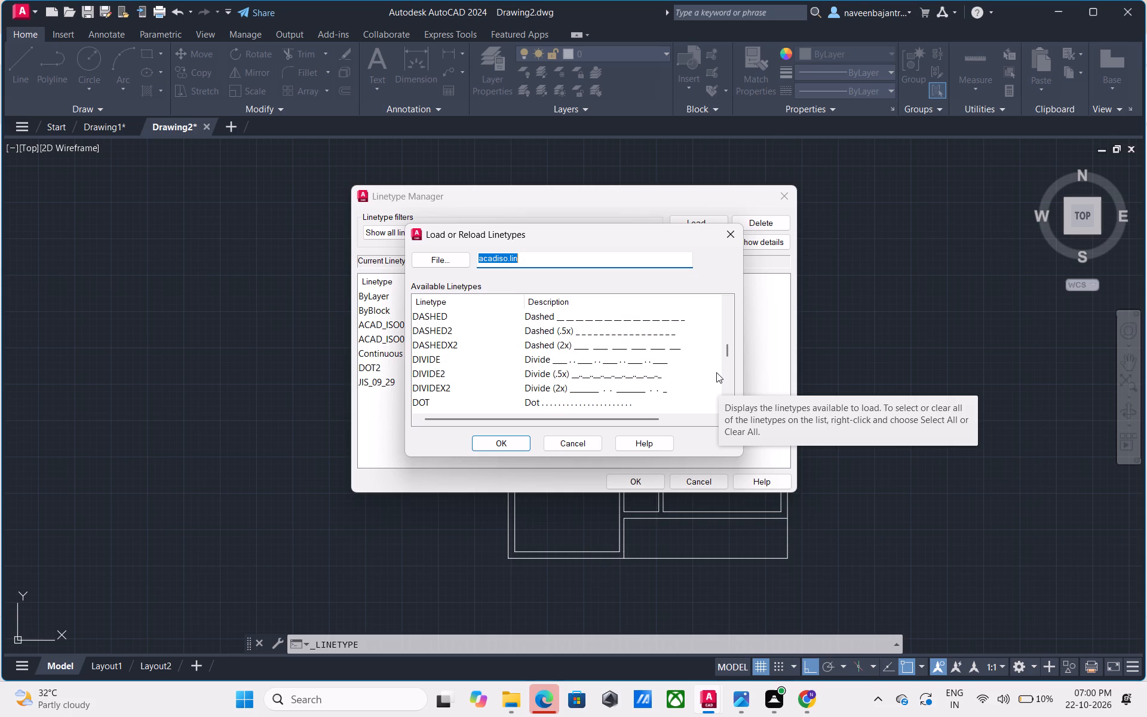
scroll(716, 372, "down", 1)
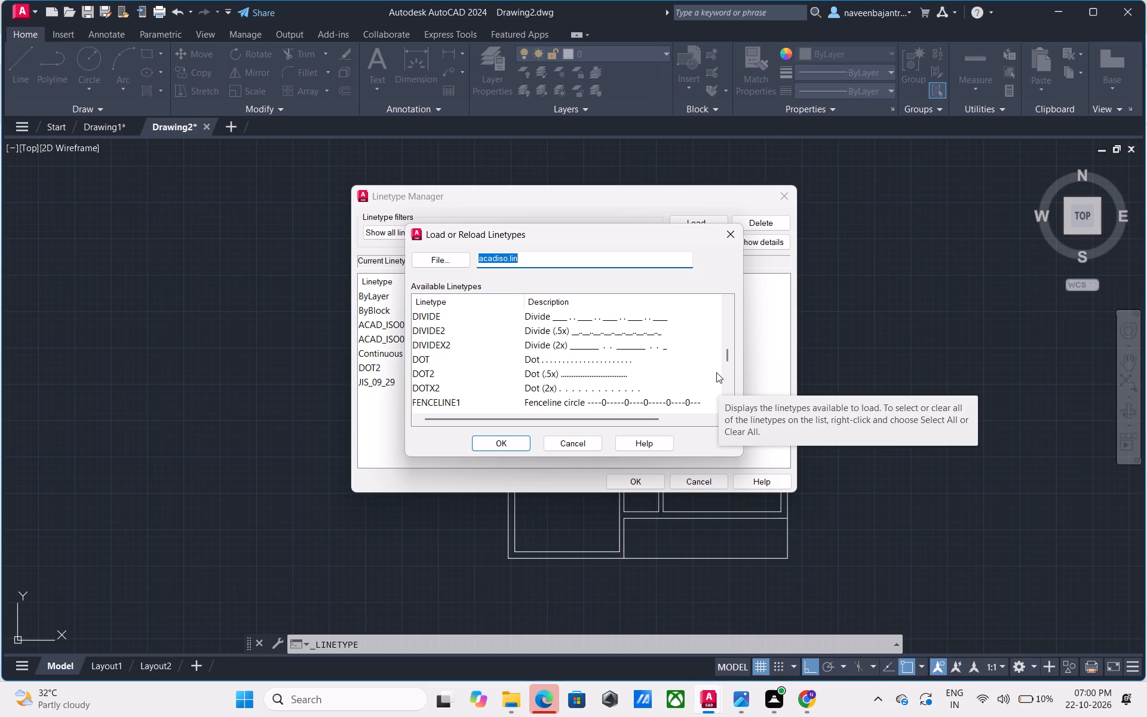
scroll(716, 372, "down", 1)
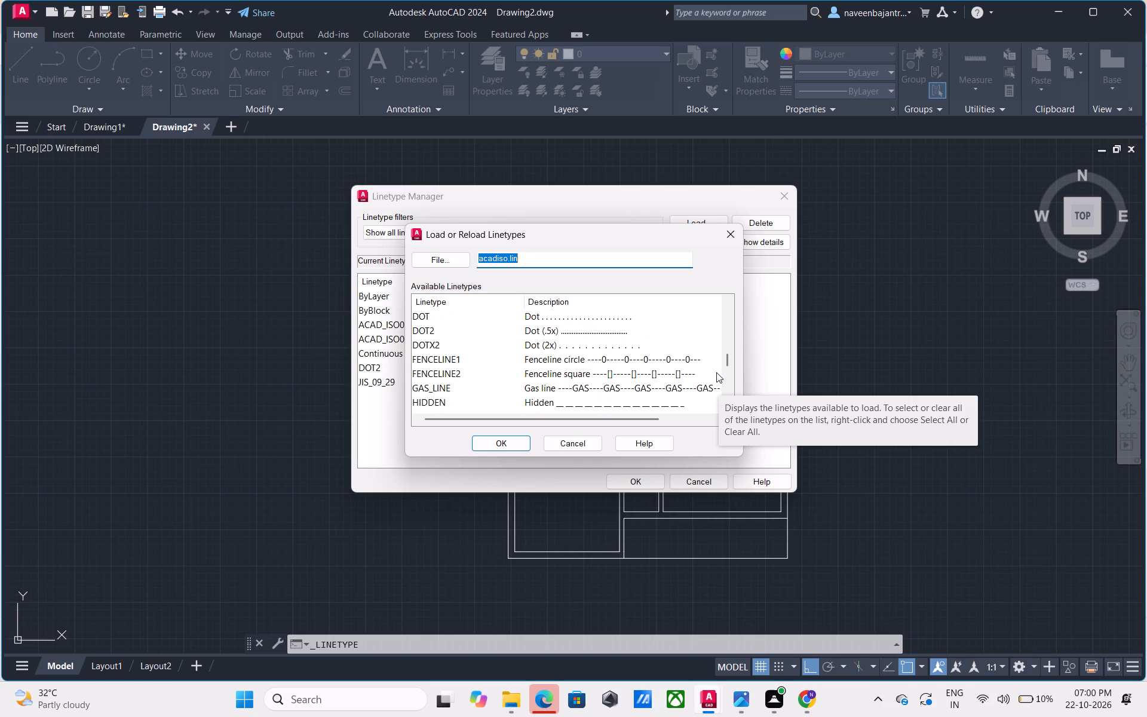
scroll(716, 372, "down", 2)
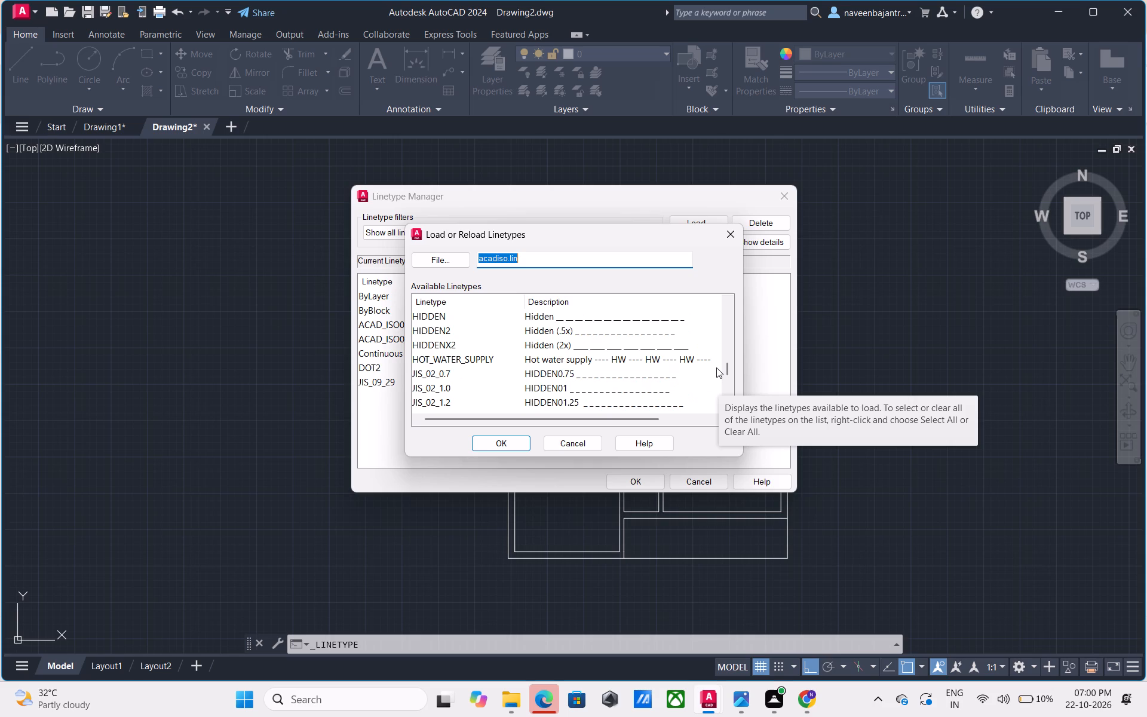
scroll(715, 364, "down", 1)
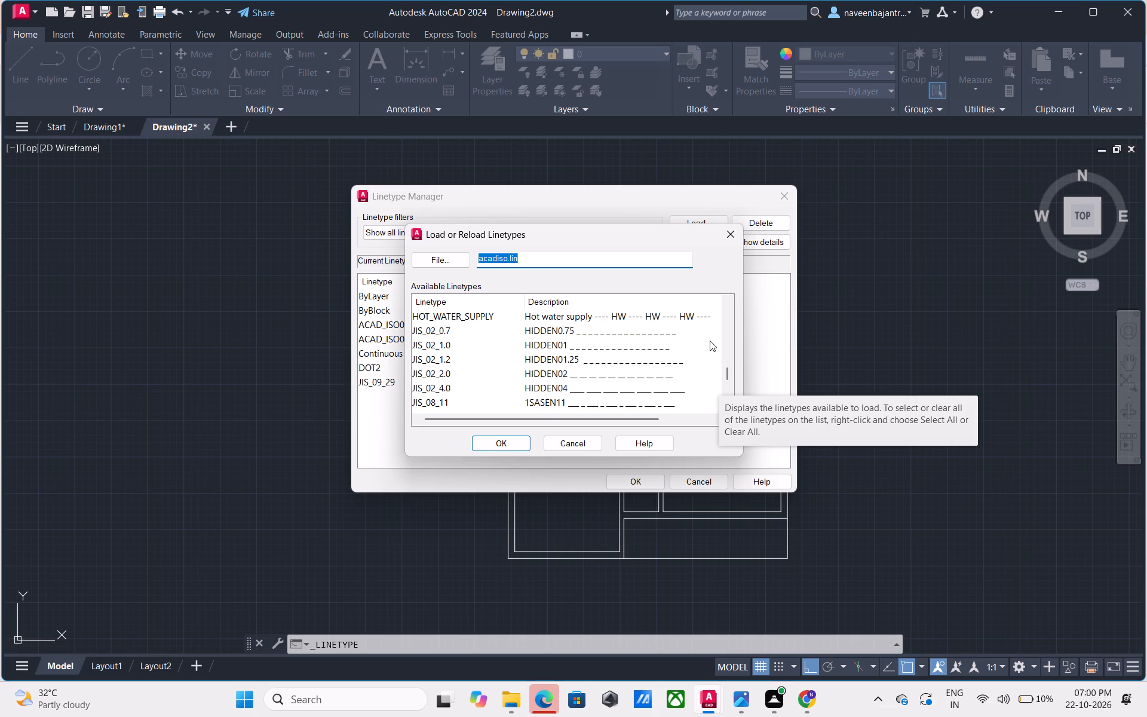
scroll(710, 341, "down", 1)
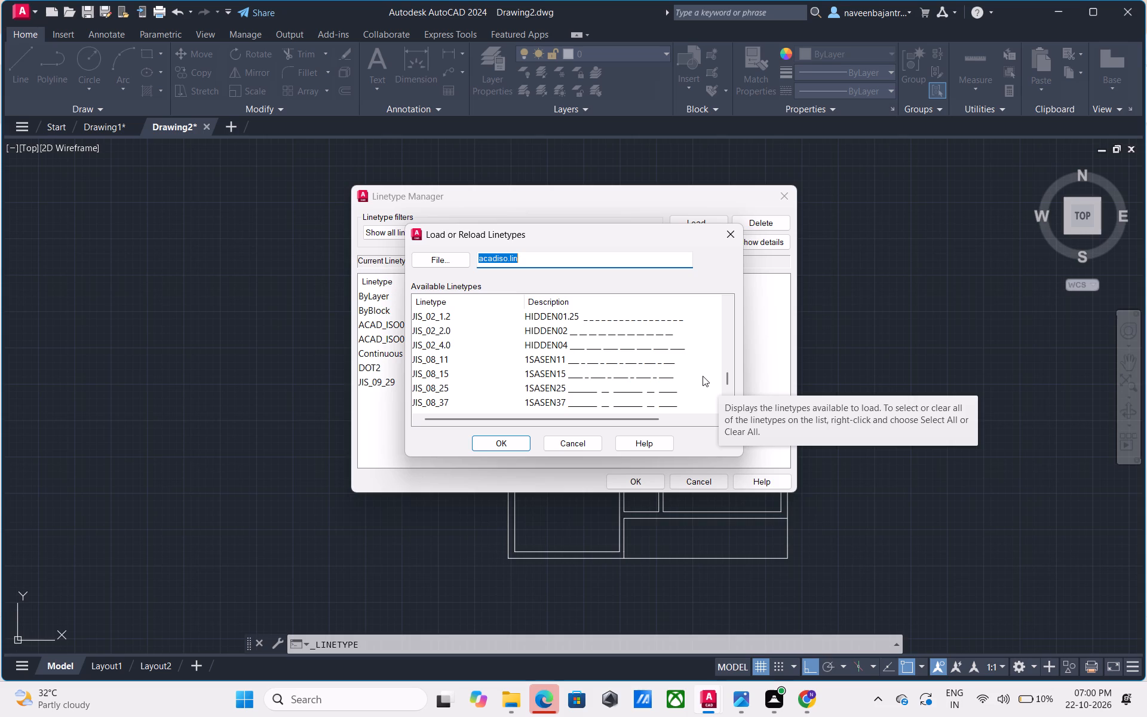
scroll(703, 376, "down", 1)
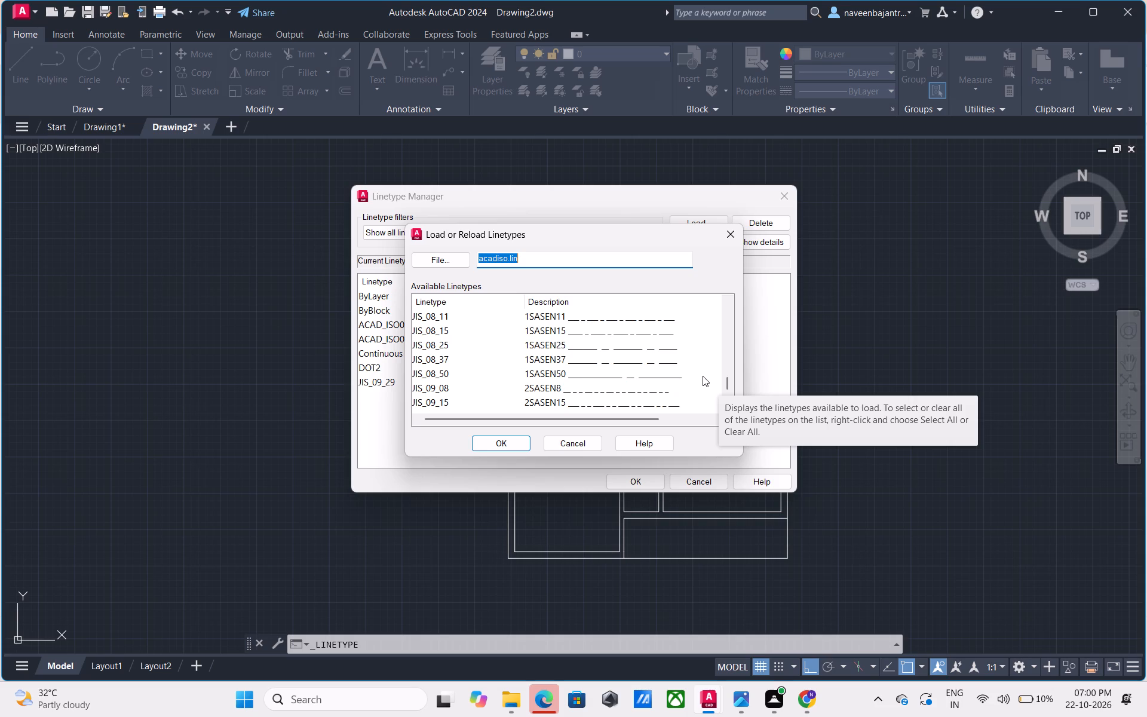
scroll(703, 376, "down", 1)
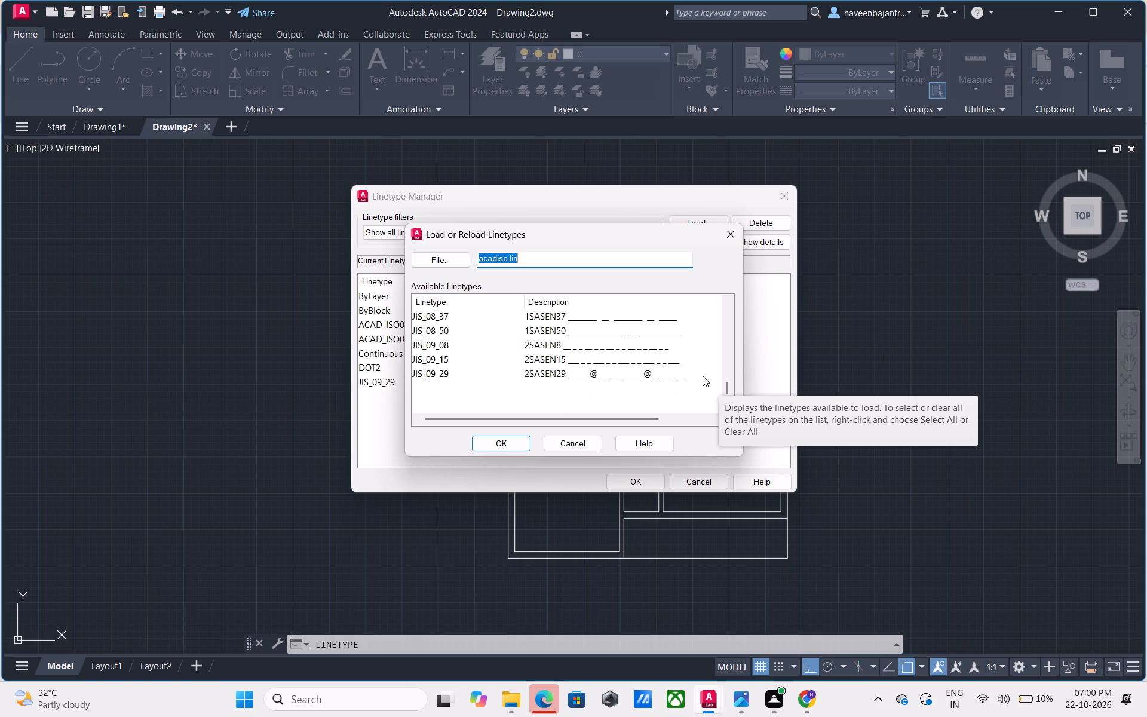
scroll(703, 376, "down", 1)
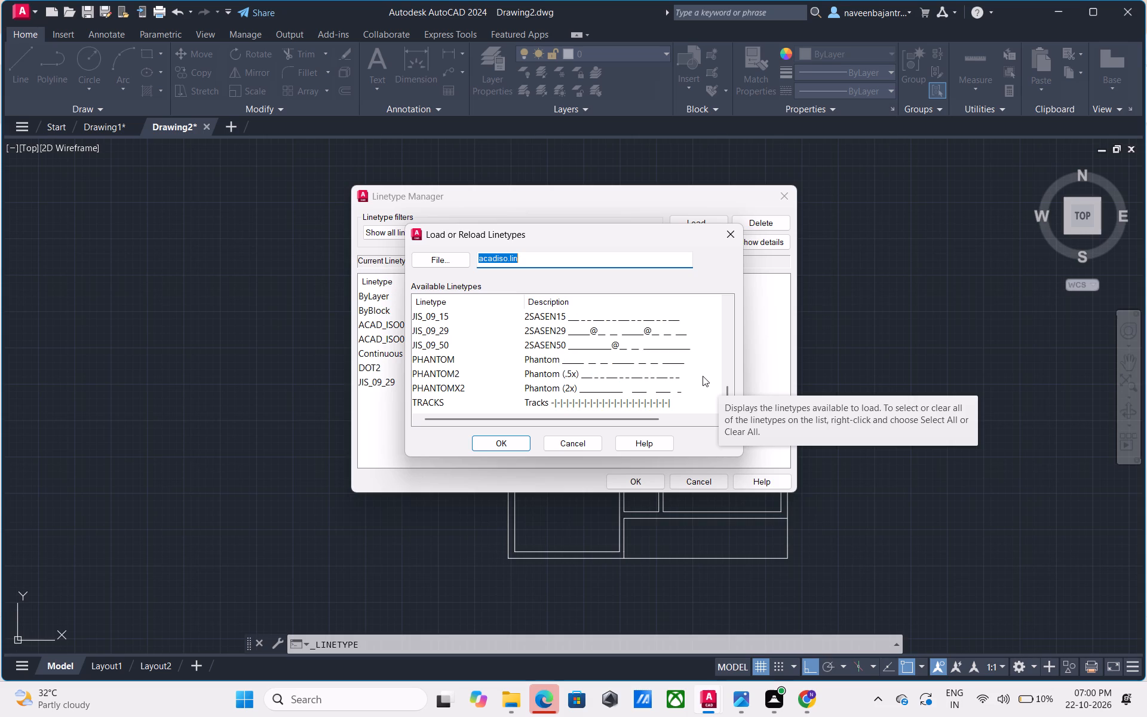
Look through the remaining acadiso.lin linetypes down to ZIGZAG and back up to the first ISO dash type.
scroll(703, 376, "down", 2)
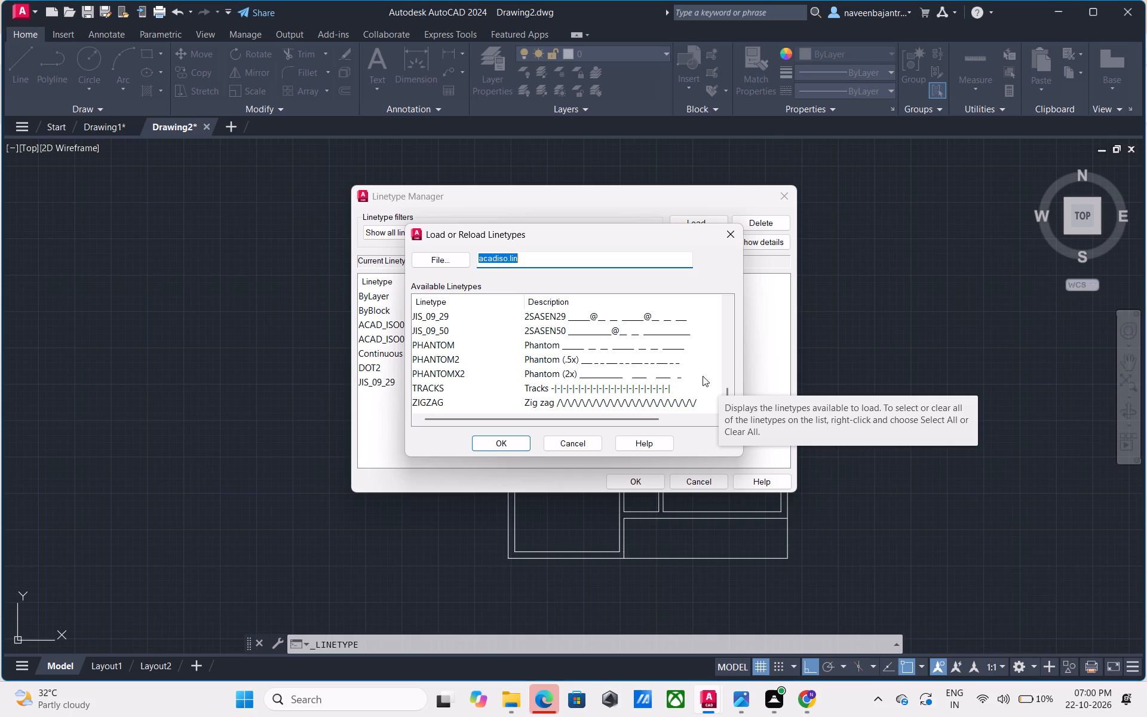
scroll(703, 376, "down", 1)
scroll(703, 376, "up", 2)
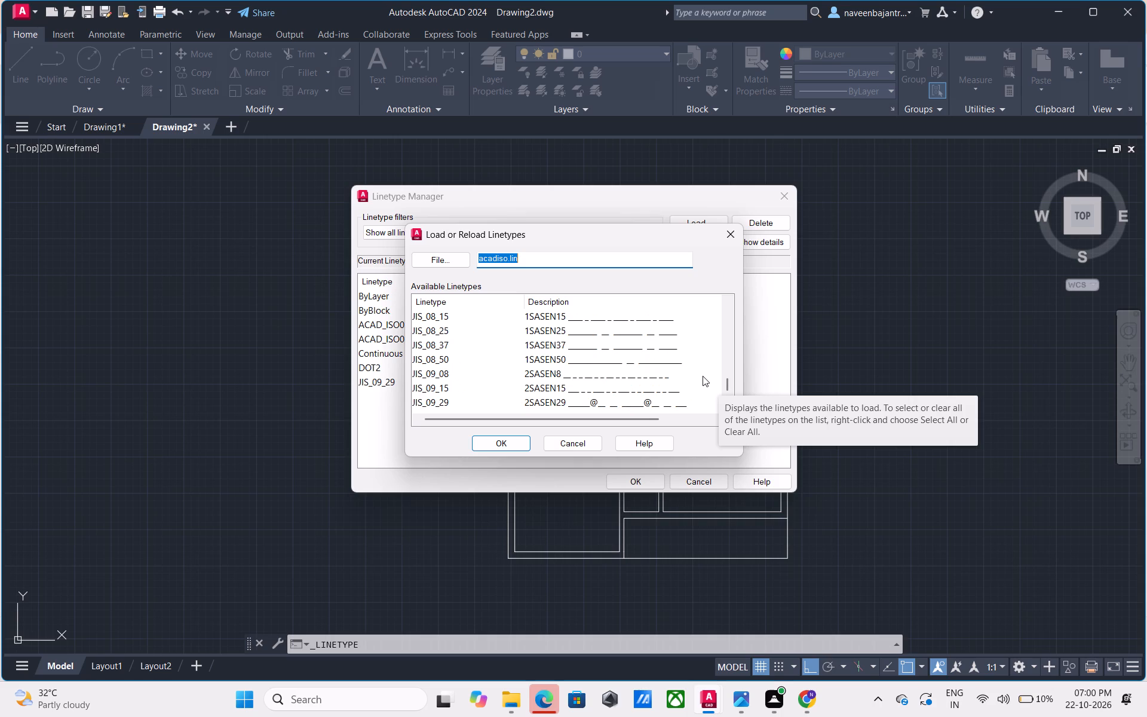
scroll(703, 376, "up", 1)
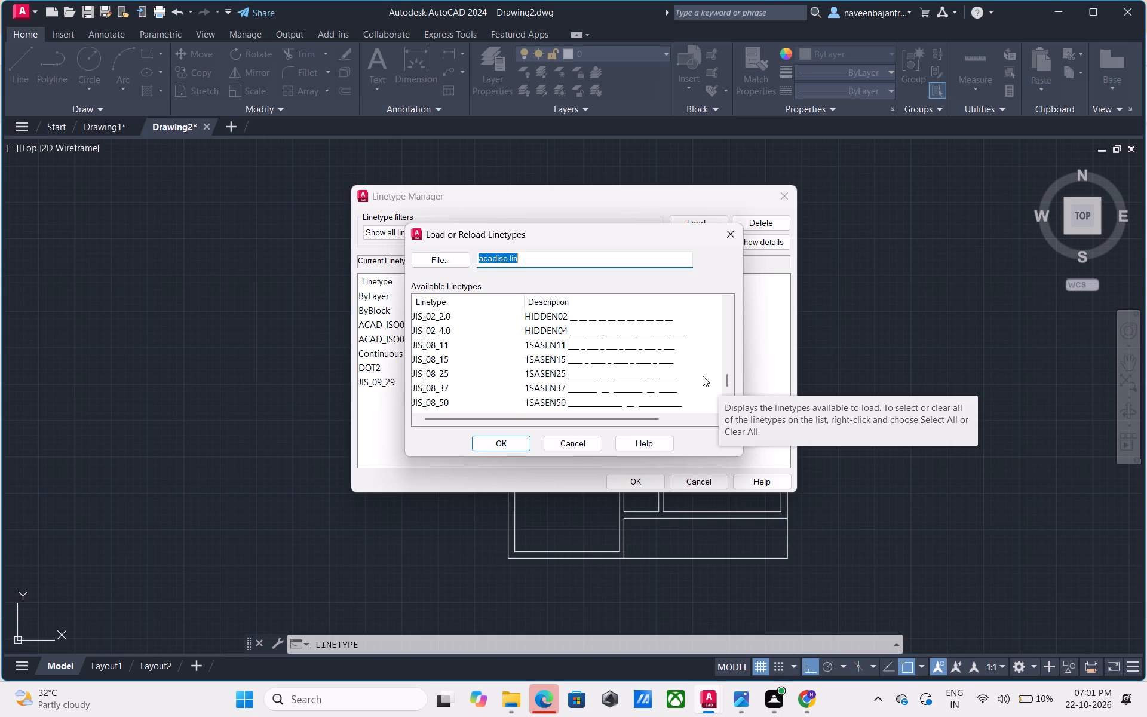
scroll(703, 376, "up", 1)
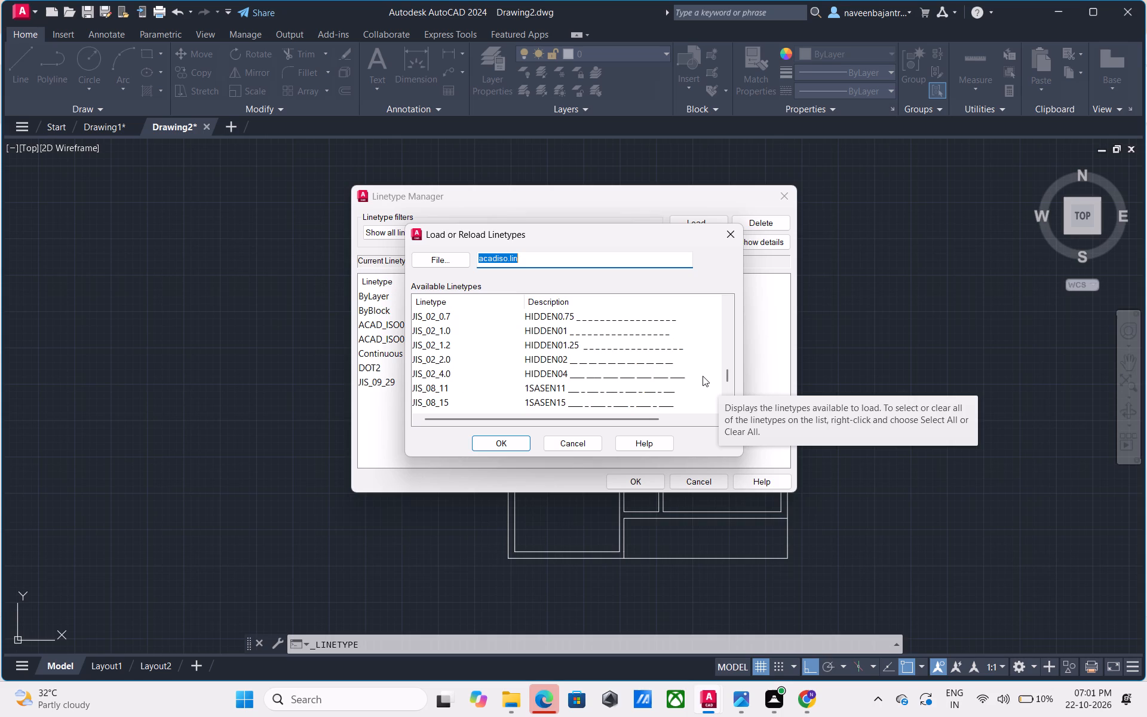
scroll(703, 376, "up", 1)
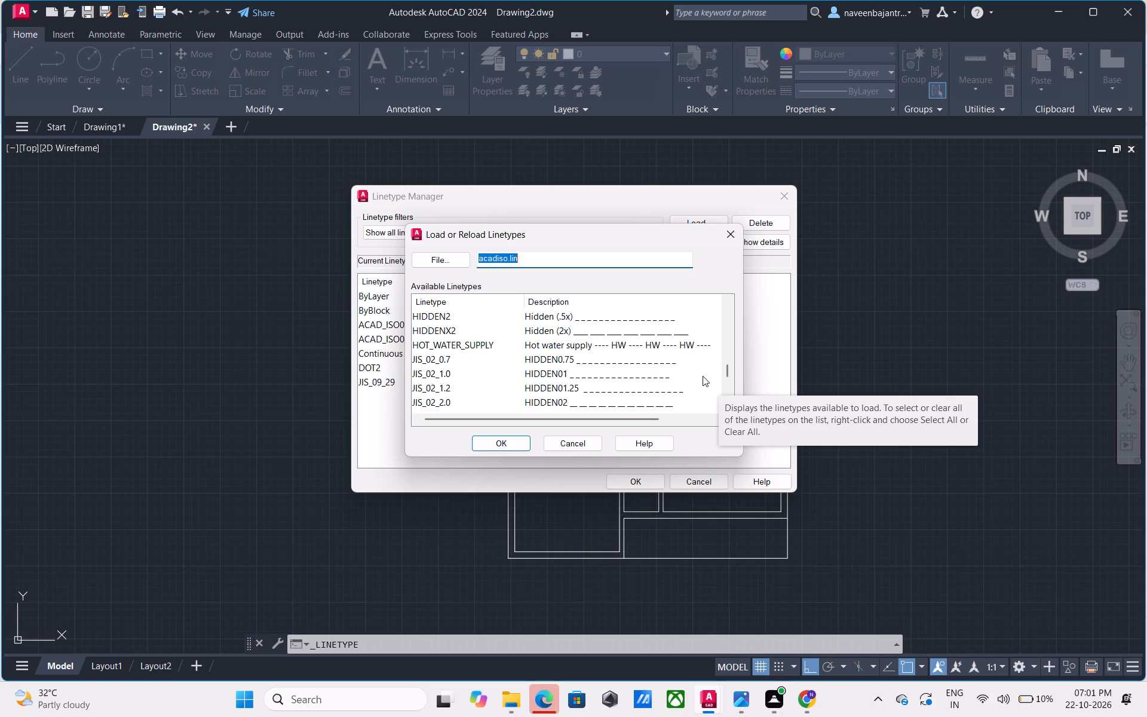
scroll(703, 376, "up", 2)
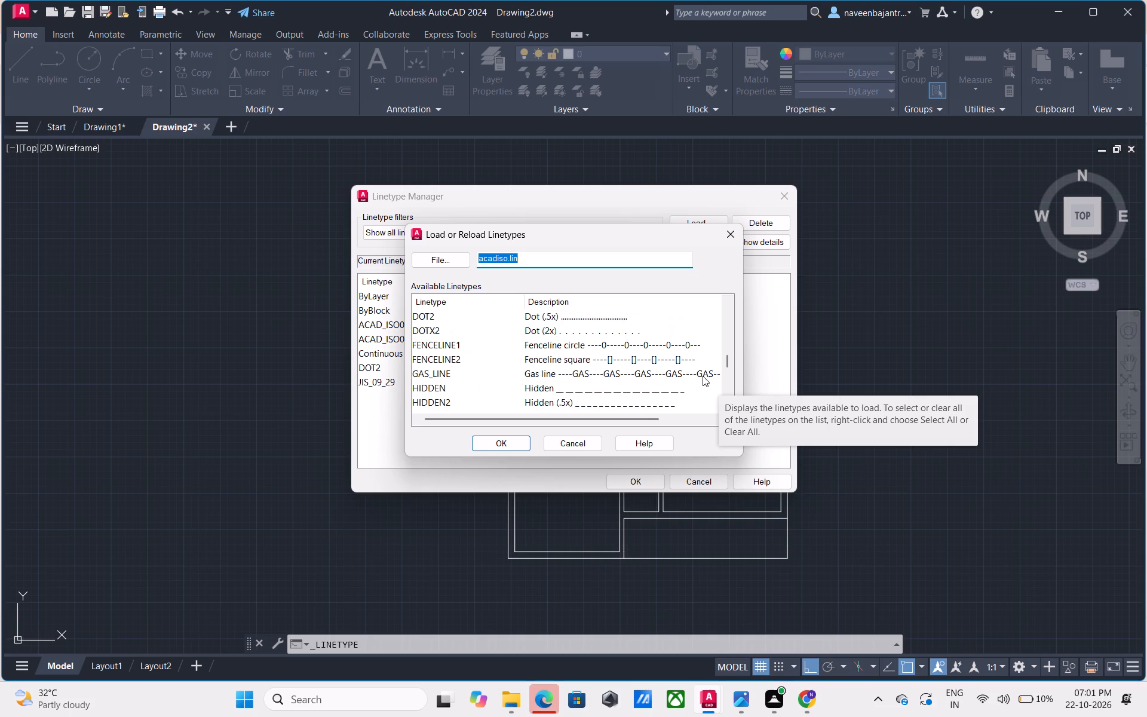
scroll(703, 376, "up", 1)
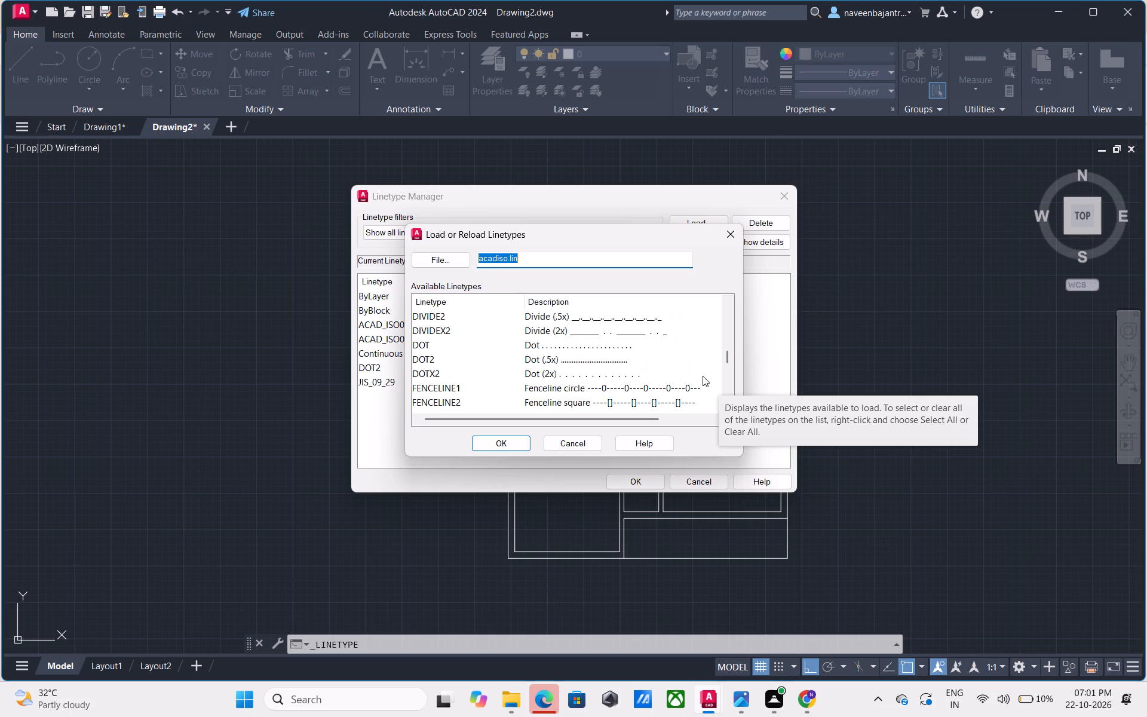
scroll(703, 376, "up", 1)
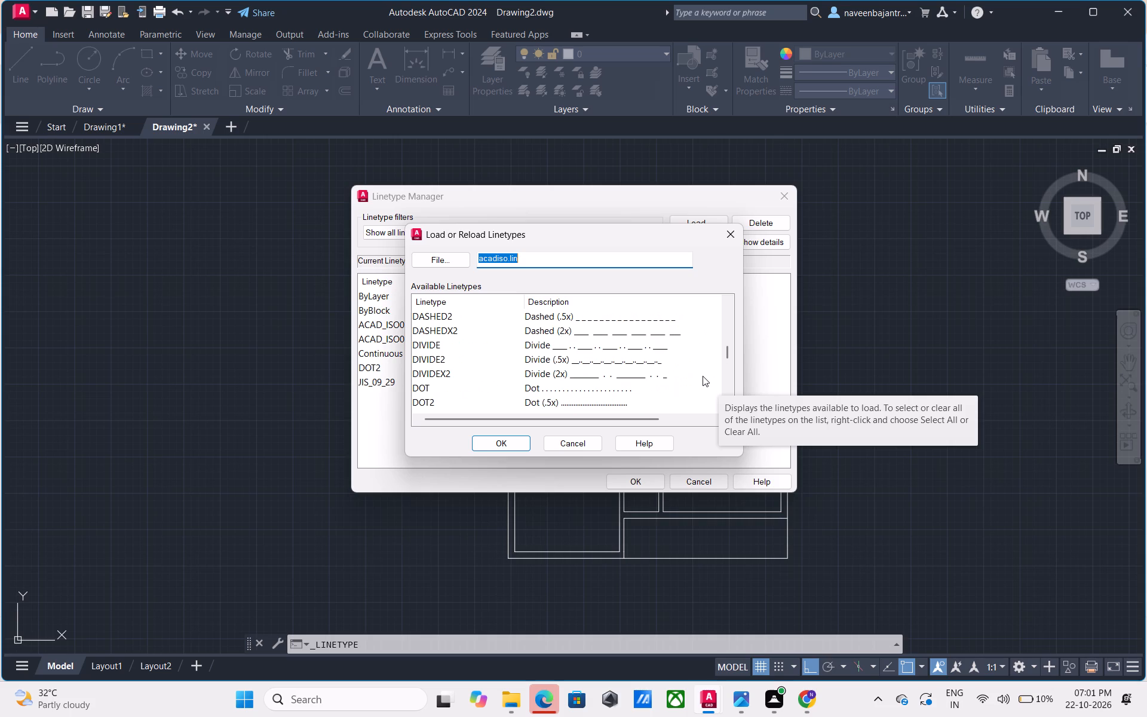
scroll(703, 376, "up", 1)
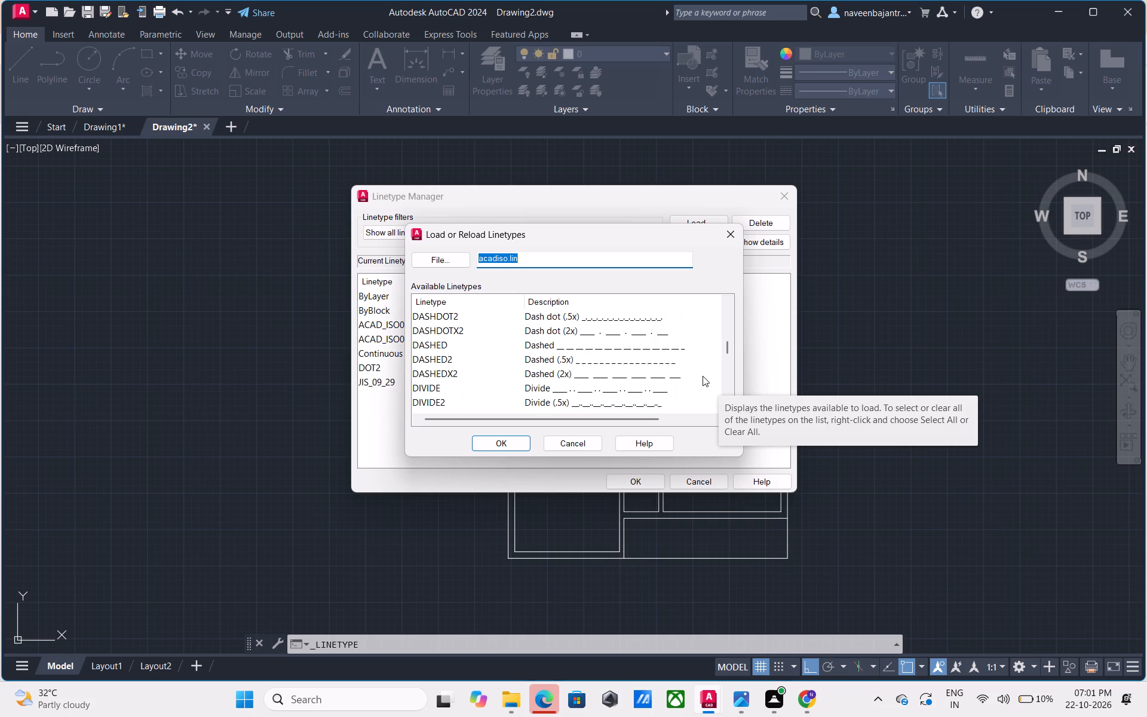
scroll(703, 376, "up", 2)
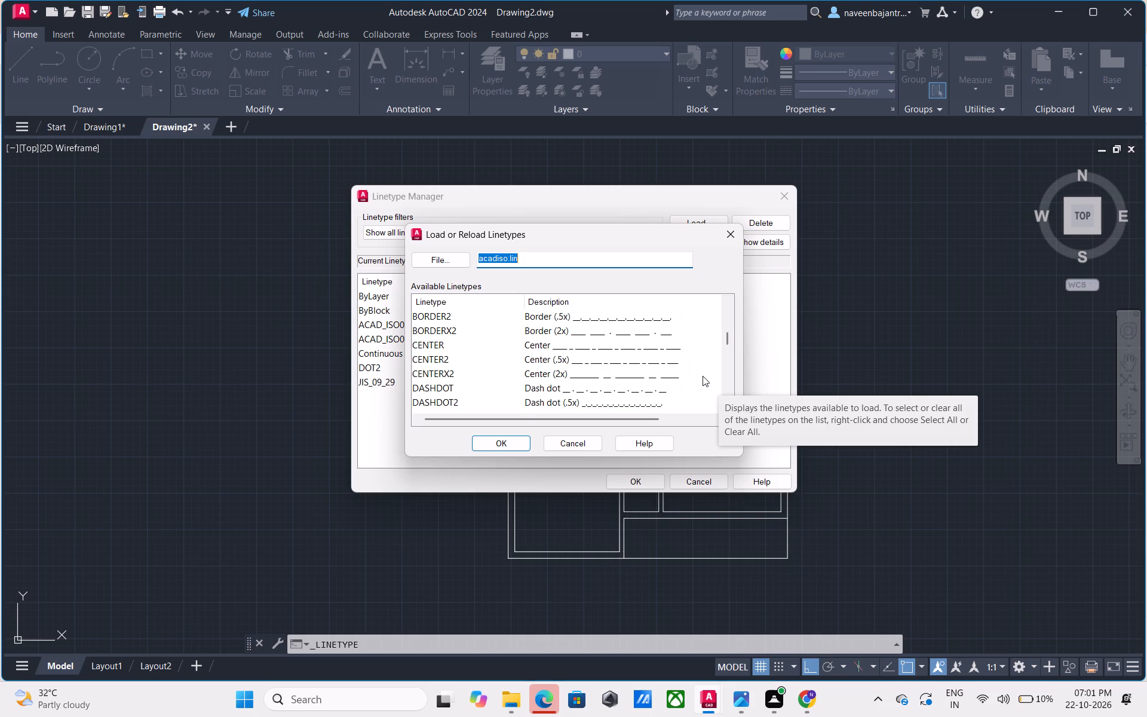
scroll(703, 376, "up", 2)
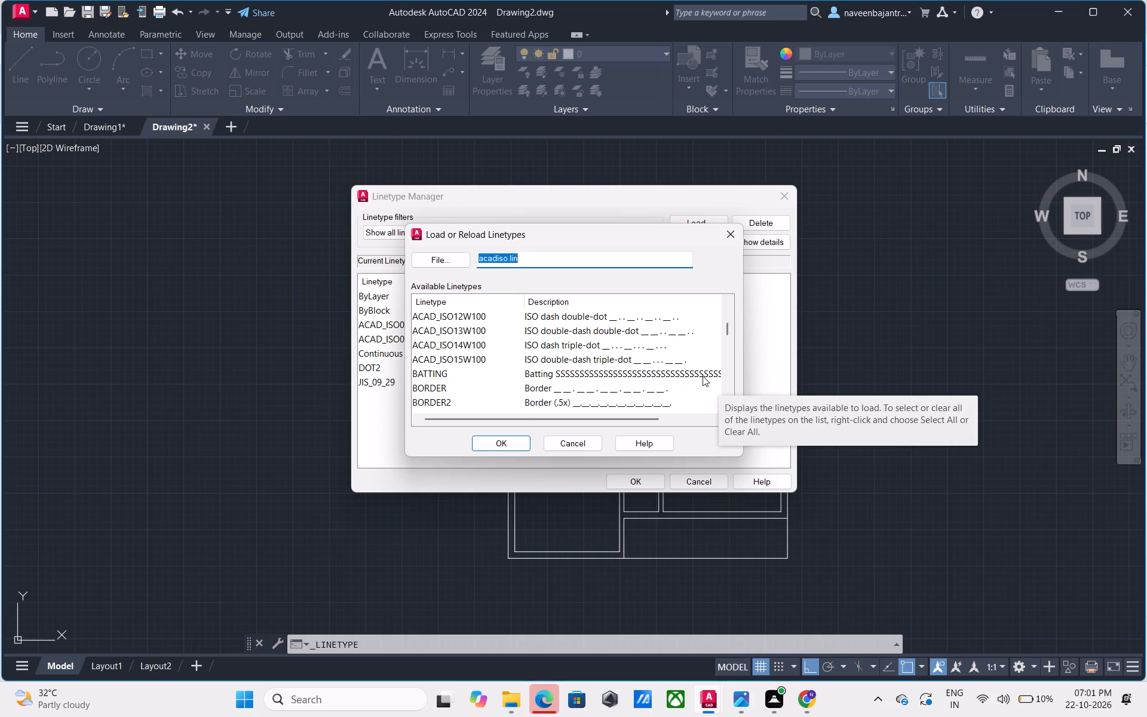
scroll(703, 376, "up", 1)
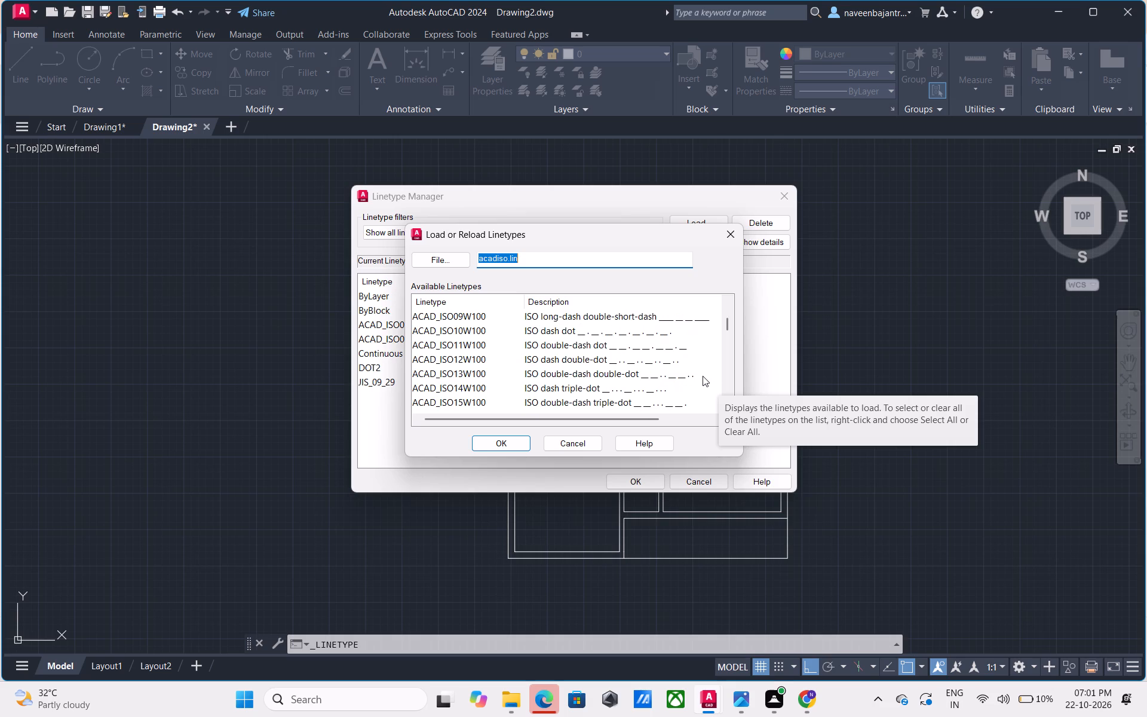
scroll(703, 376, "up", 2)
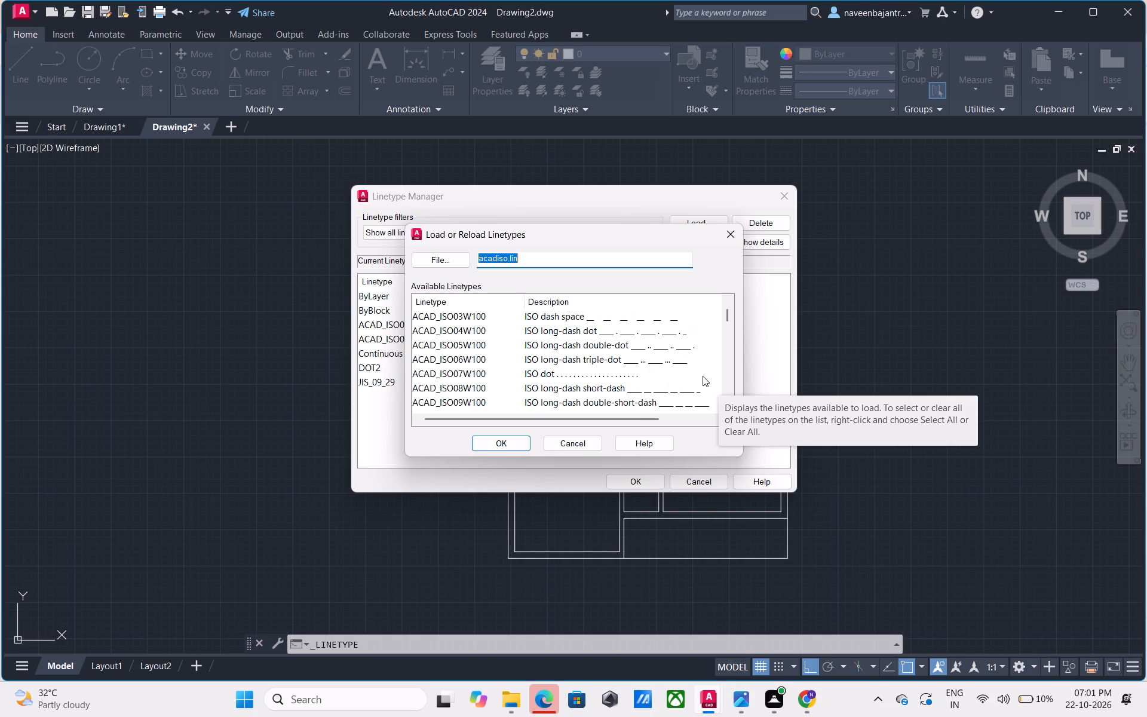
scroll(703, 376, "up", 1)
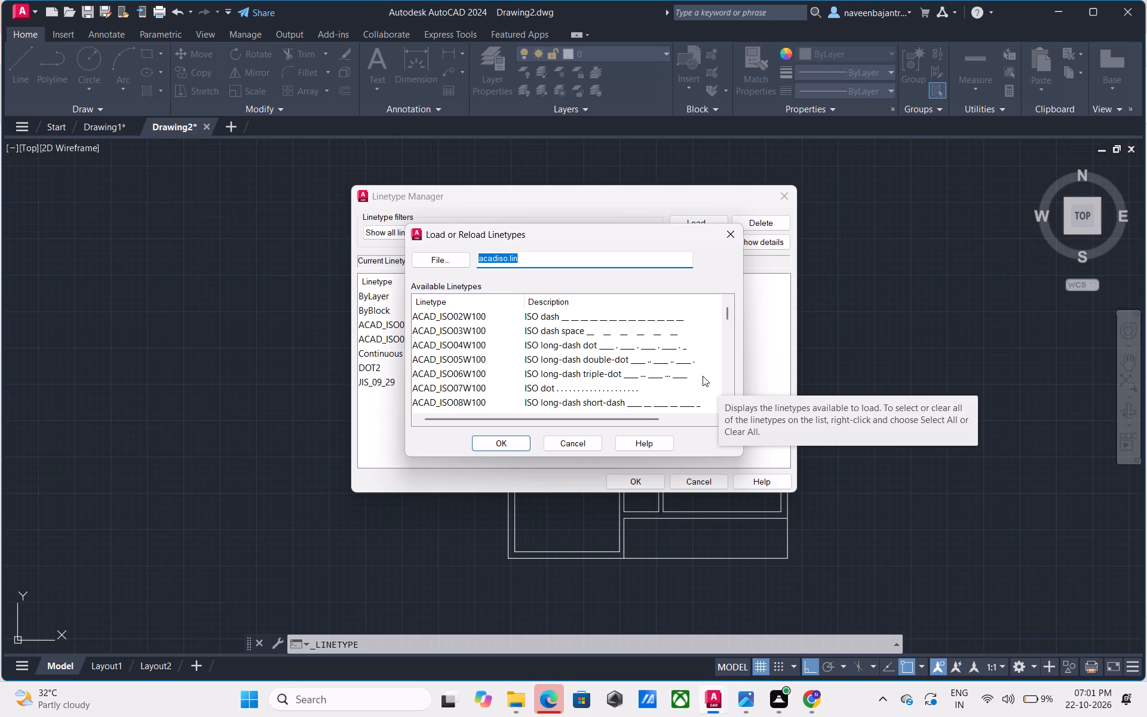
Examine the loadable linetypes again from the ISO types through the border, center, dashed, dot and fenceline types to the JIS types.
scroll(703, 376, "down", 2)
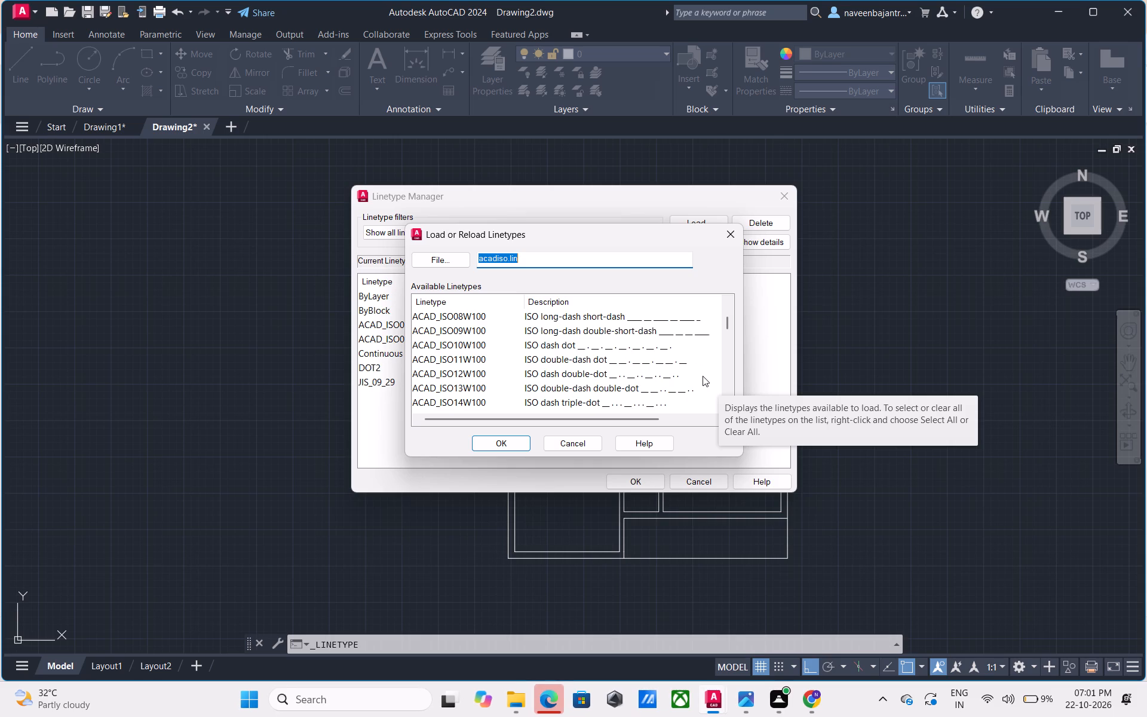
scroll(703, 376, "down", 2)
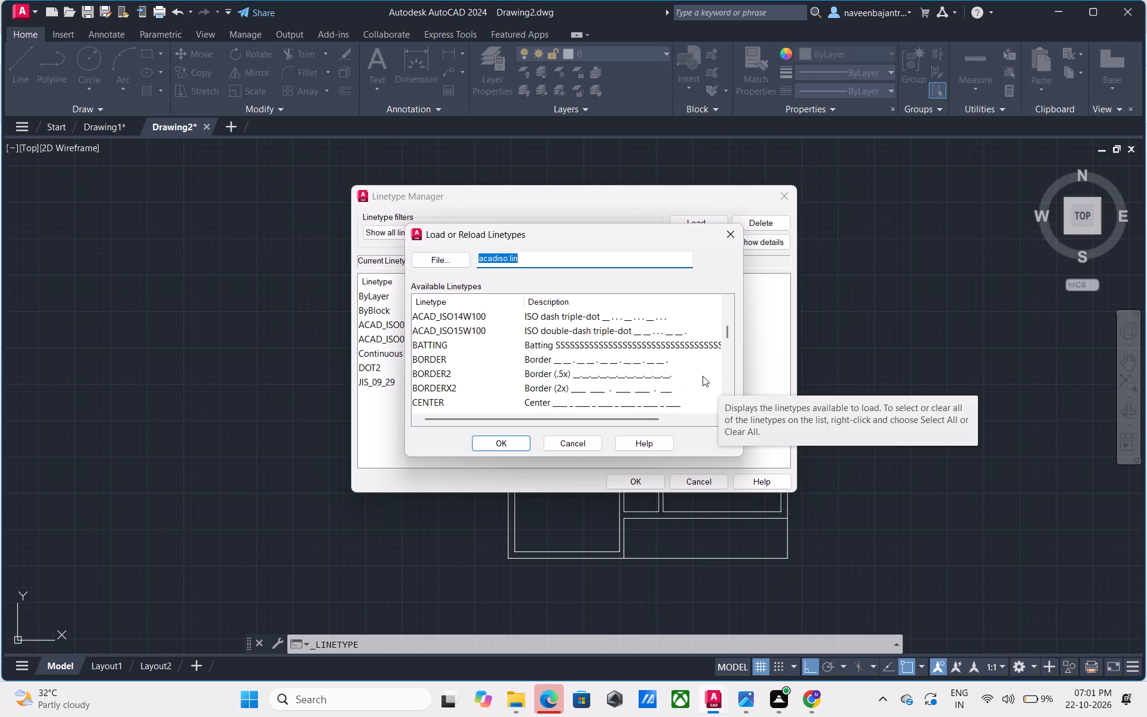
scroll(703, 376, "down", 2)
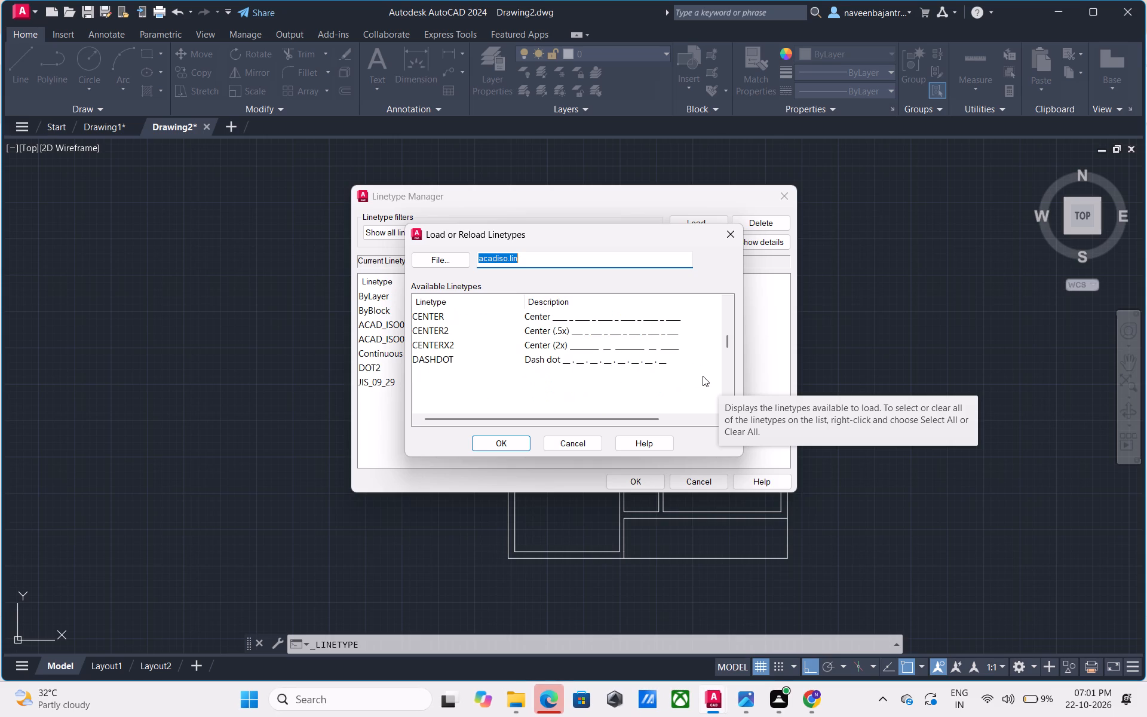
scroll(703, 376, "down", 1)
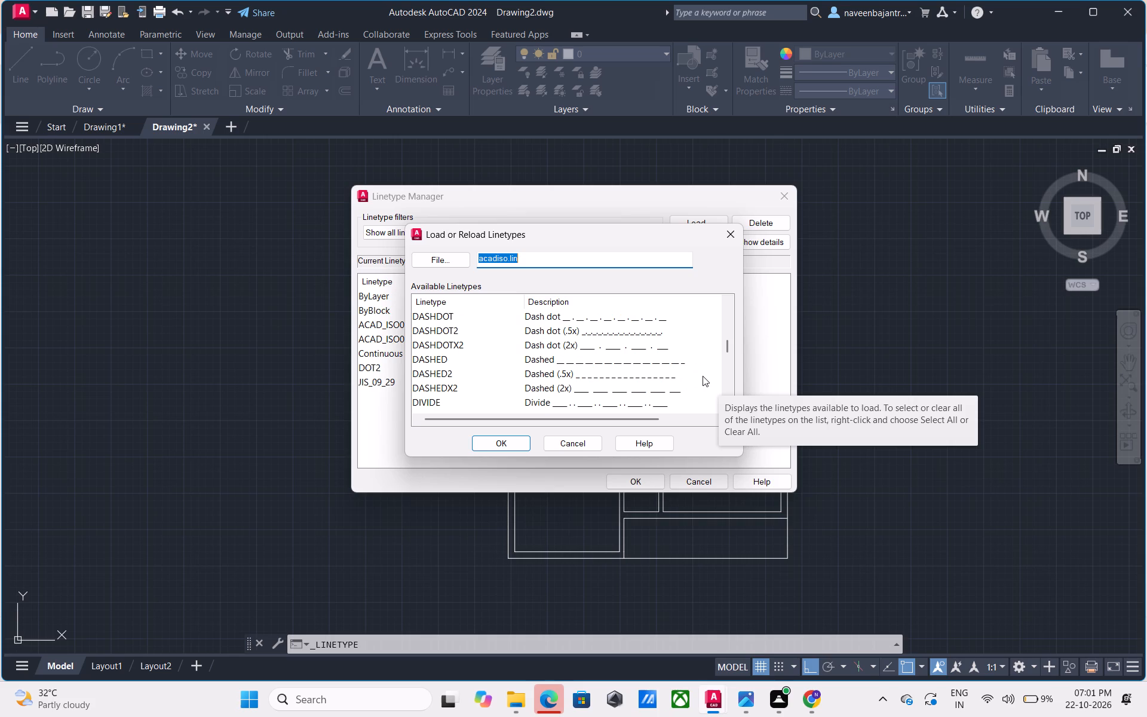
scroll(703, 376, "down", 2)
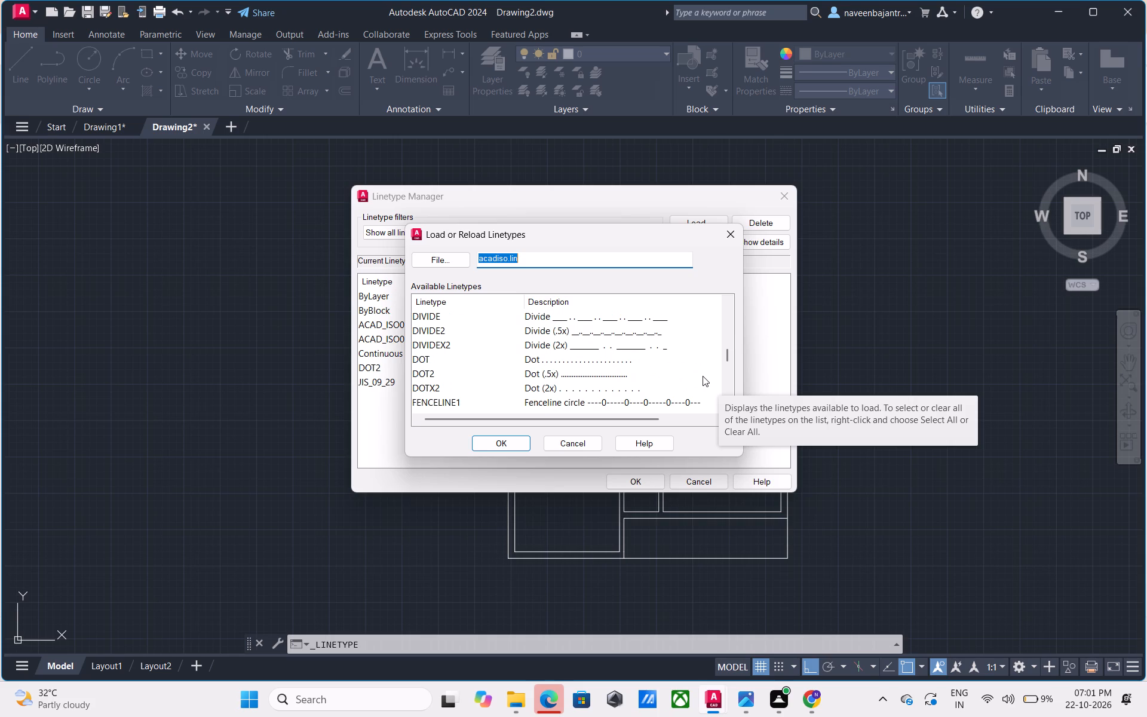
scroll(703, 376, "down", 2)
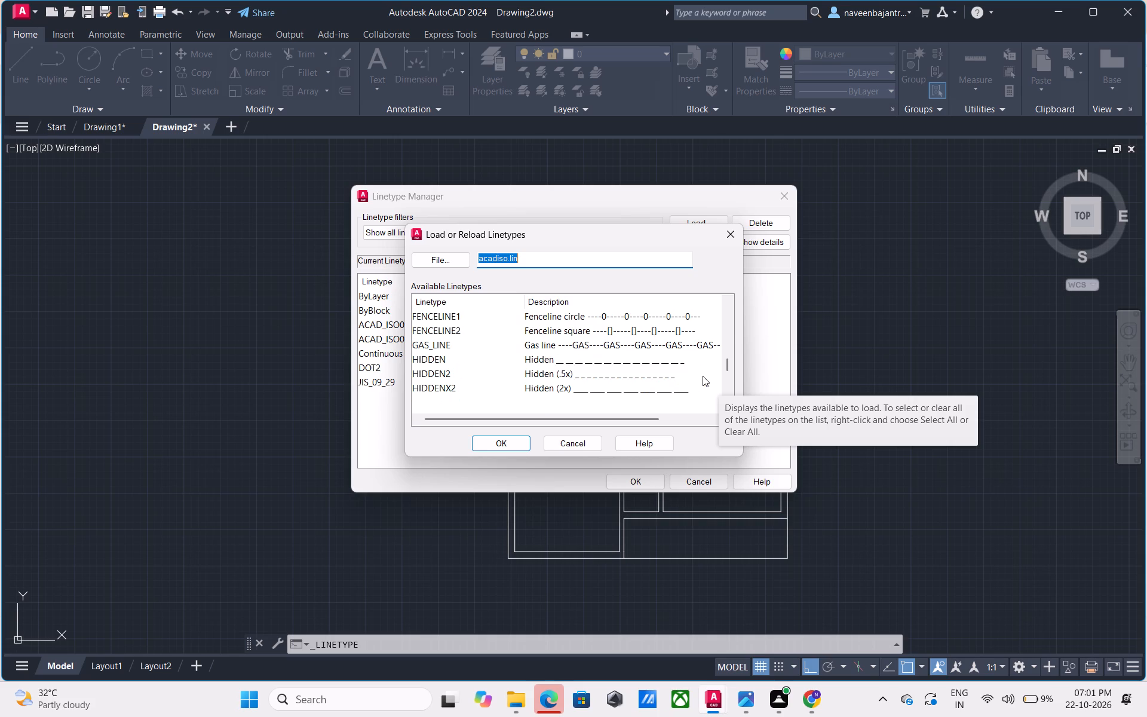
scroll(703, 376, "down", 3)
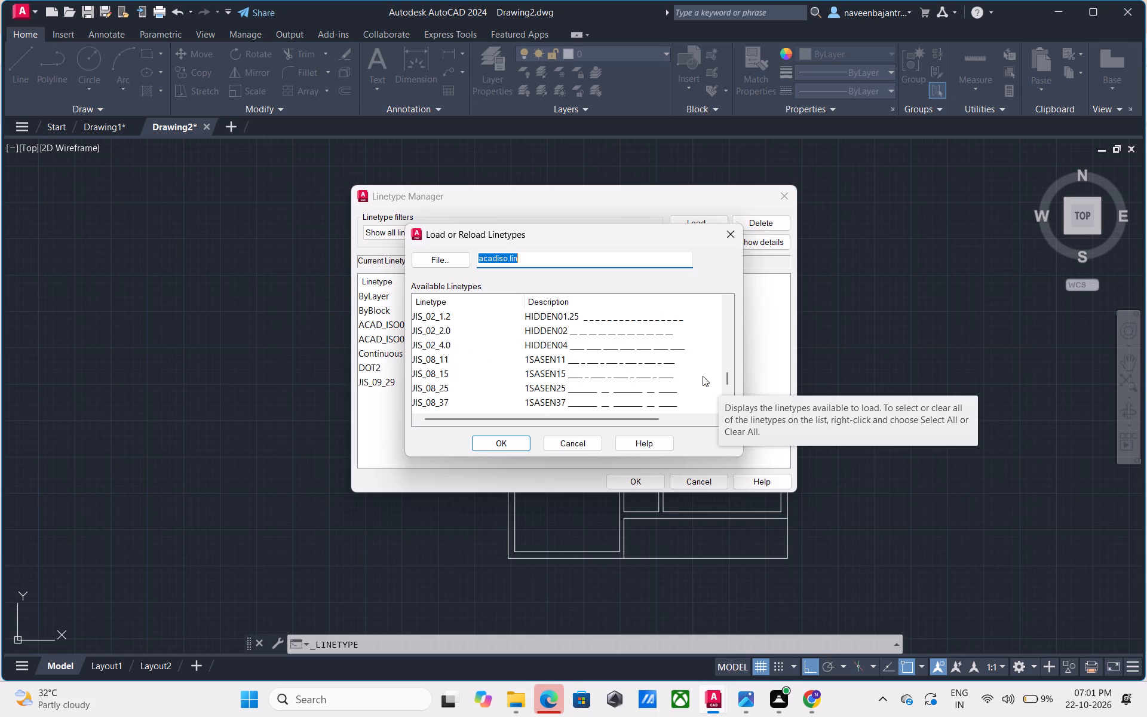
Select the BATTING linetype among the loadable acadiso.lin linetypes.
scroll(703, 376, "up", 1)
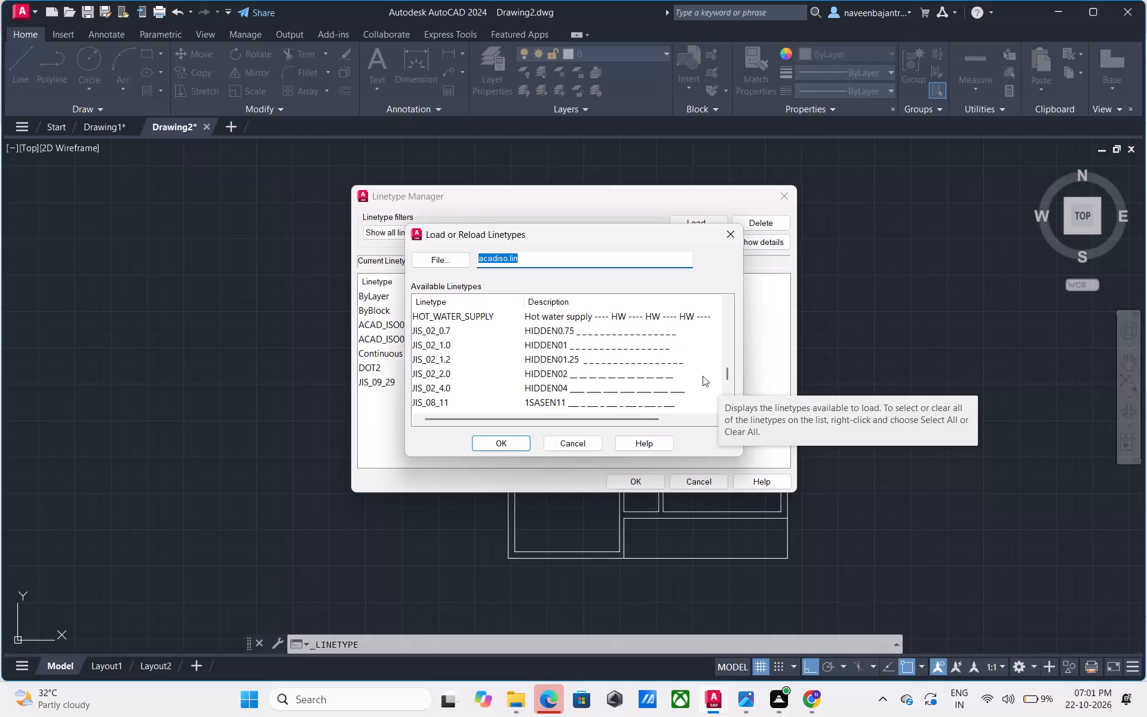
scroll(703, 376, "up", 1)
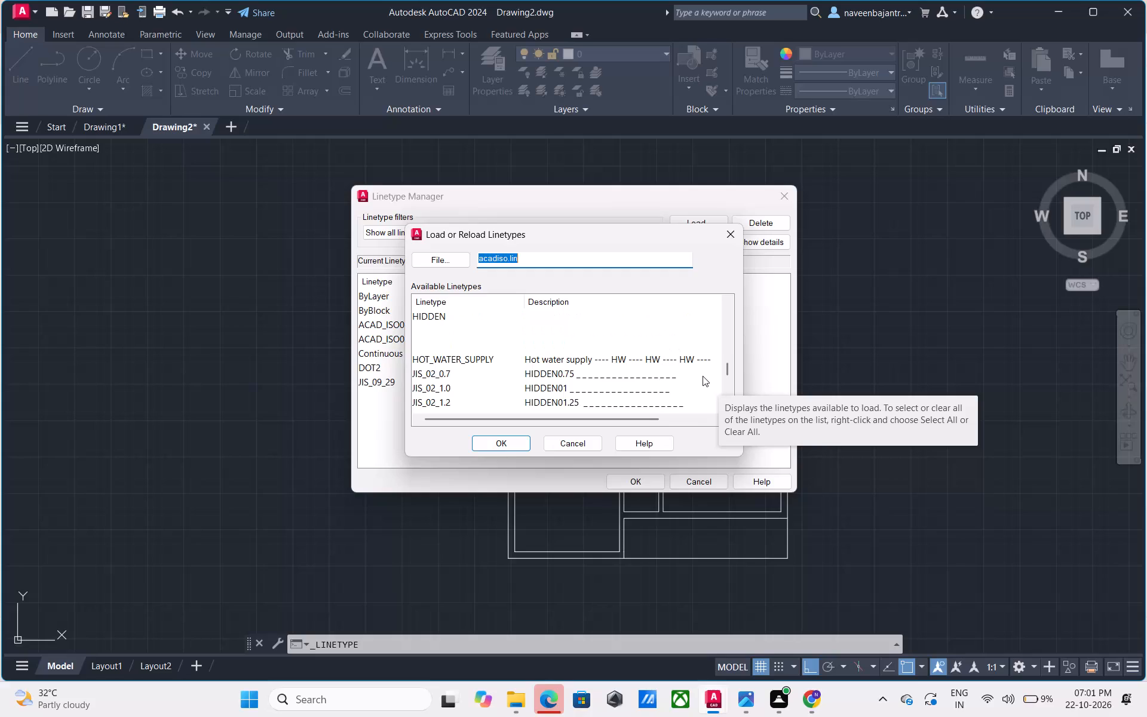
scroll(703, 376, "up", 2)
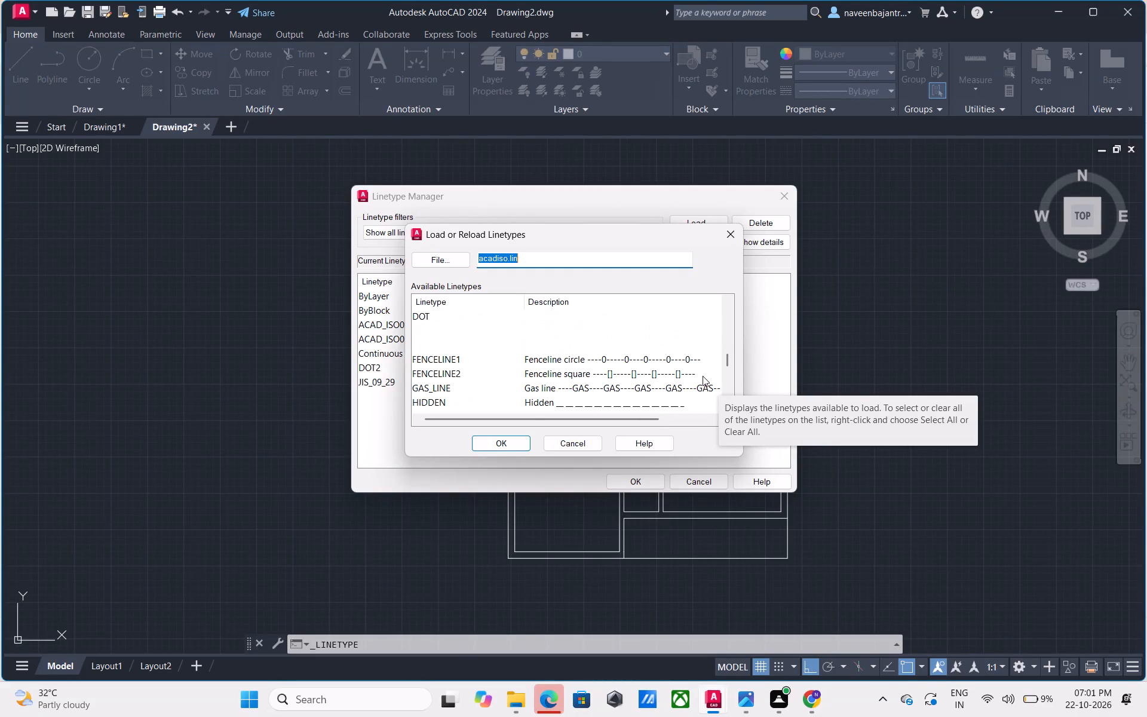
scroll(703, 376, "up", 2)
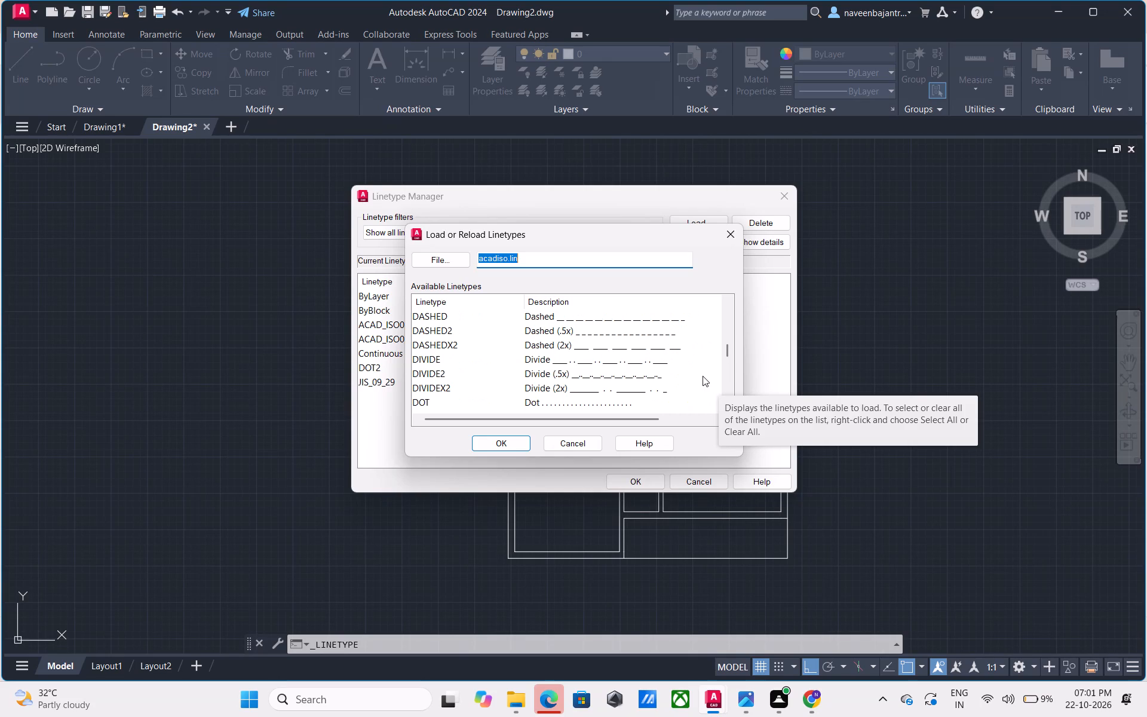
scroll(703, 376, "up", 1)
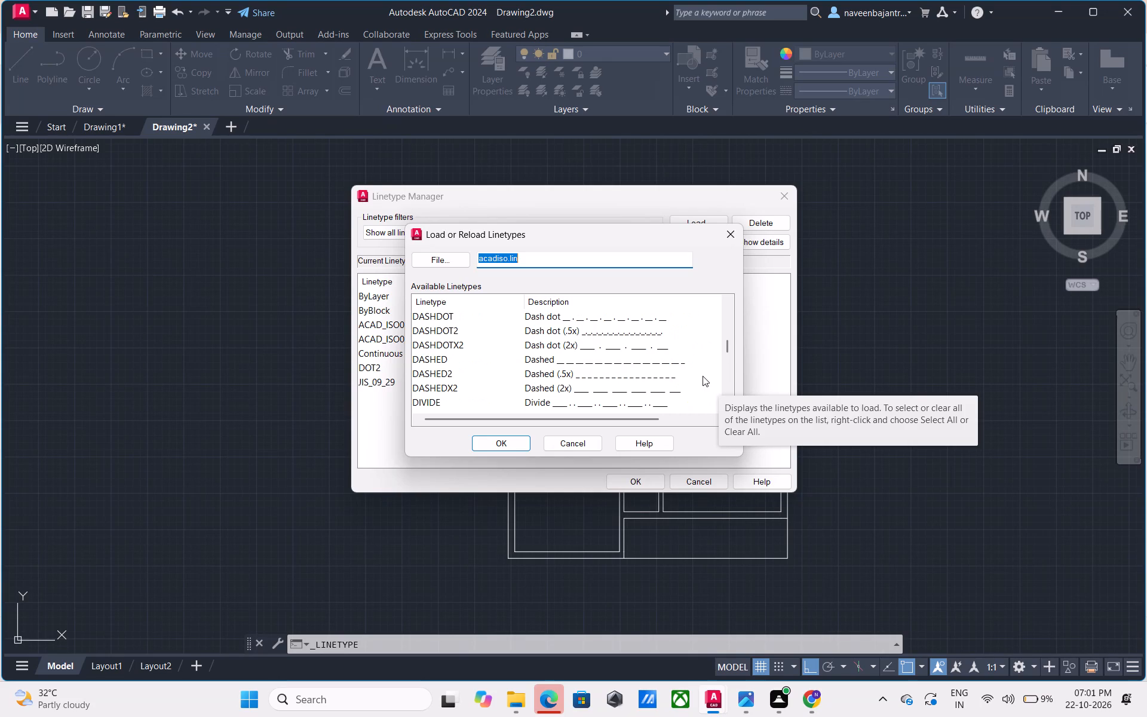
scroll(703, 376, "up", 1)
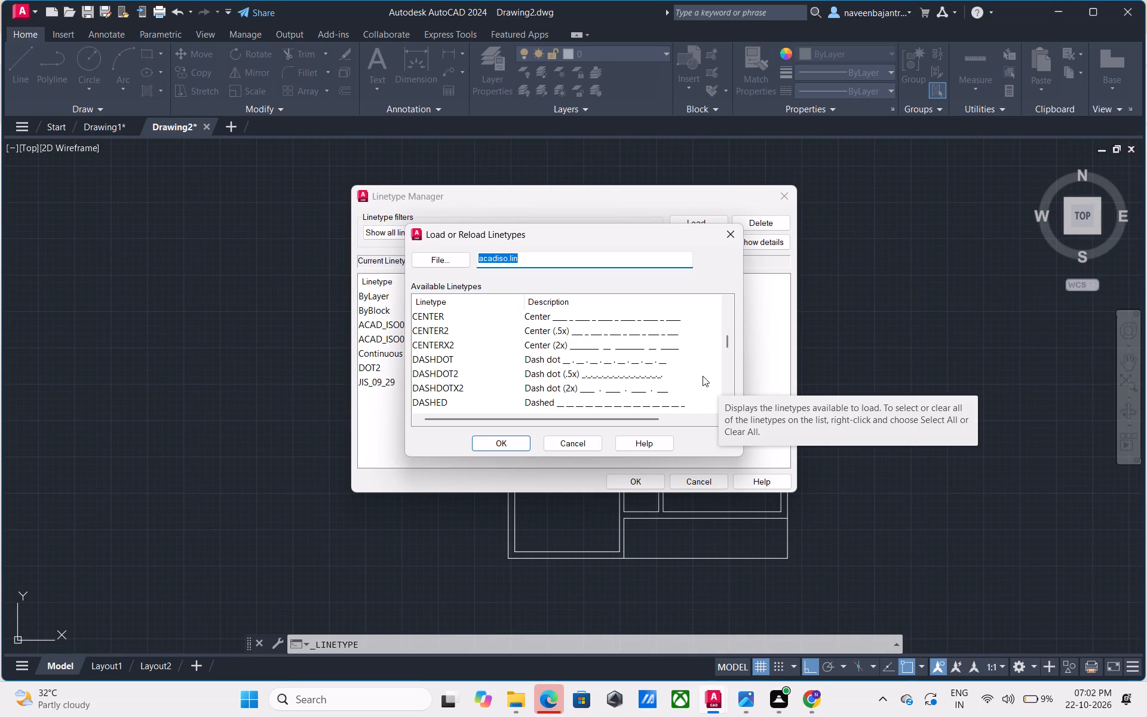
scroll(703, 376, "up", 1)
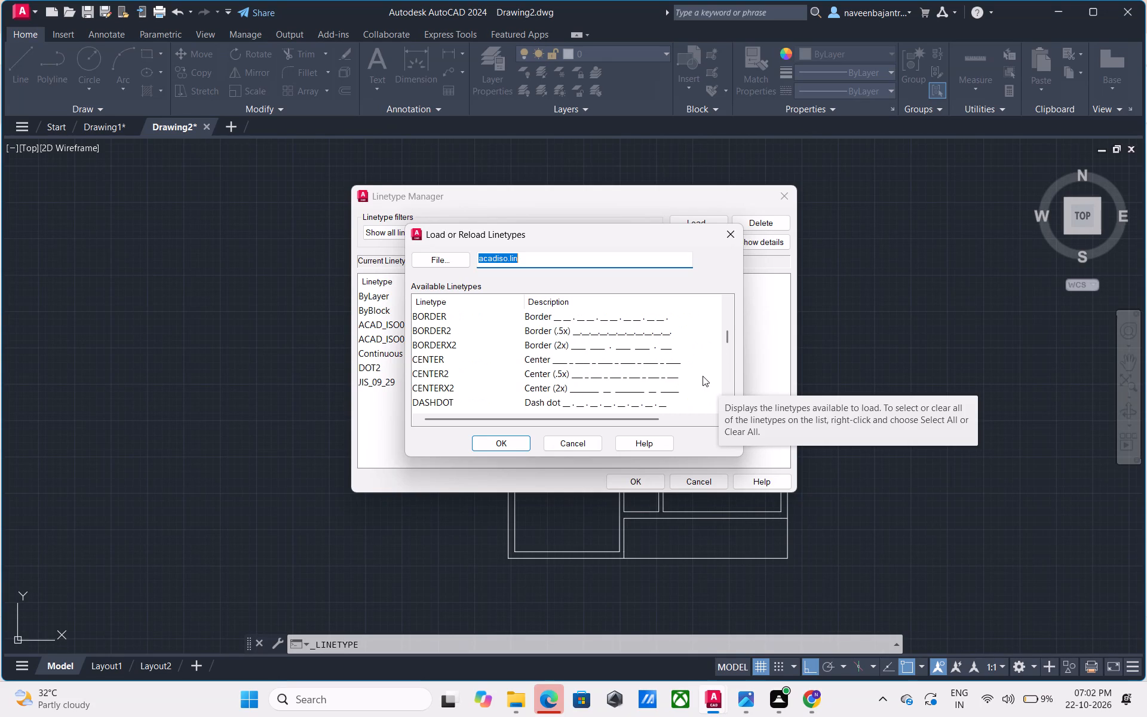
scroll(703, 376, "up", 1)
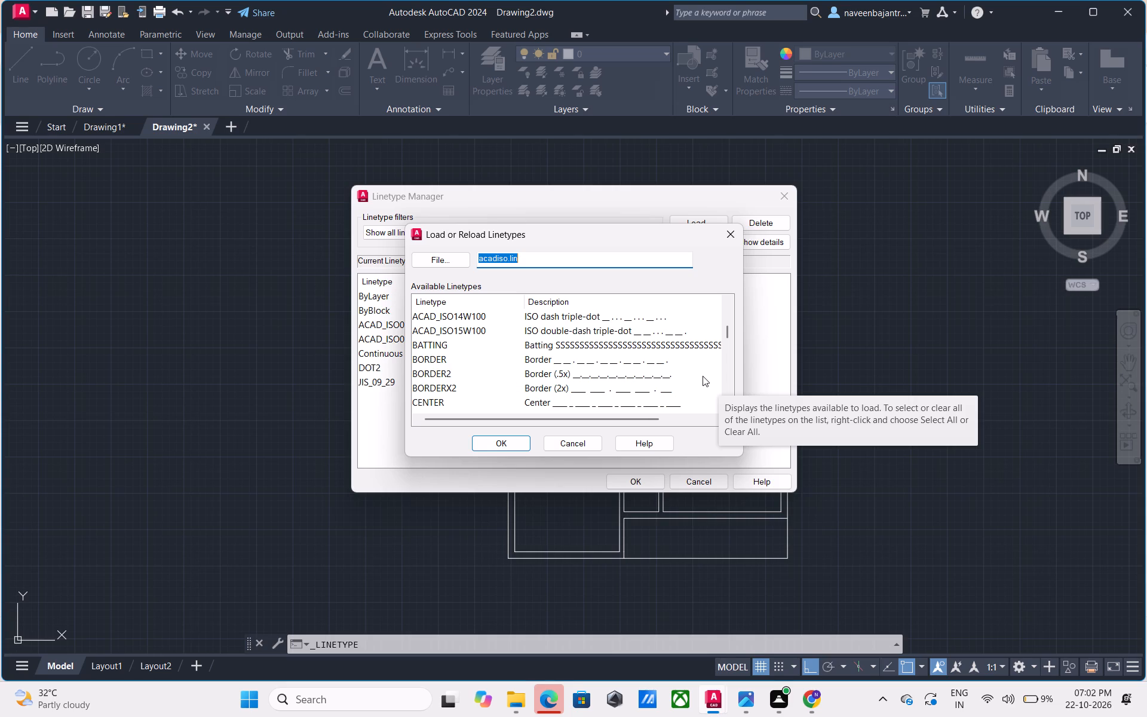
left_click(689, 341)
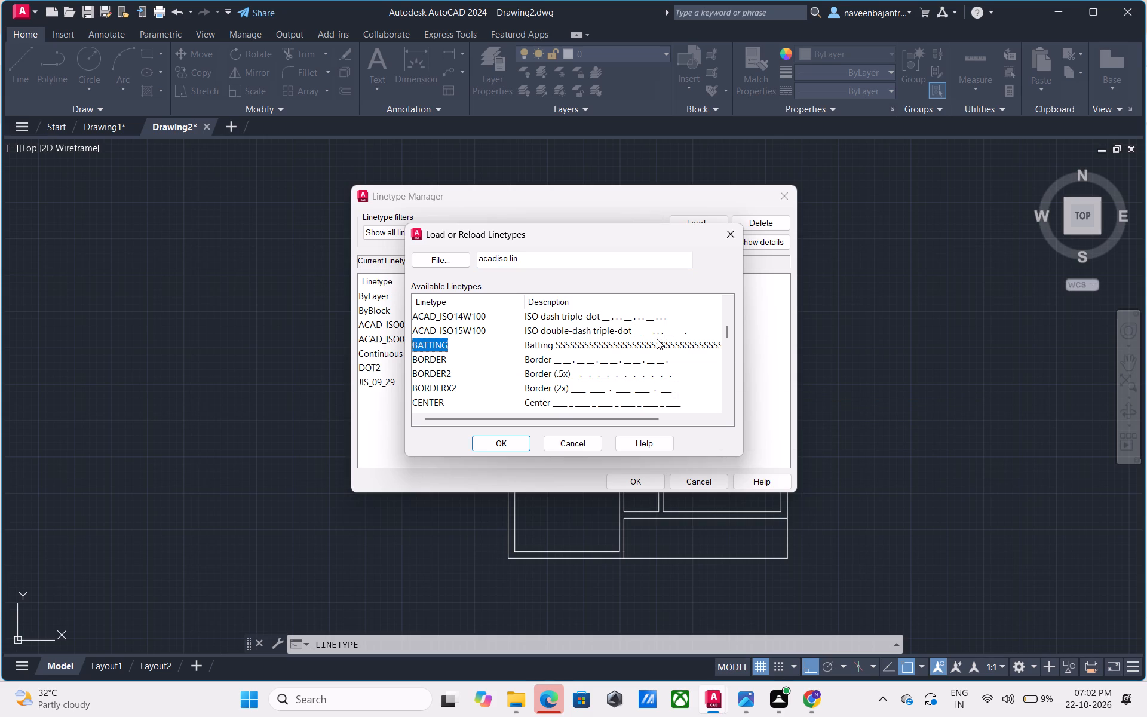
Examine the full descriptions of the ISO linetypes listed before BATTING, from ACAD_ISO05W100 to ACAD_ISO15W100.
scroll(657, 339, "up", 1)
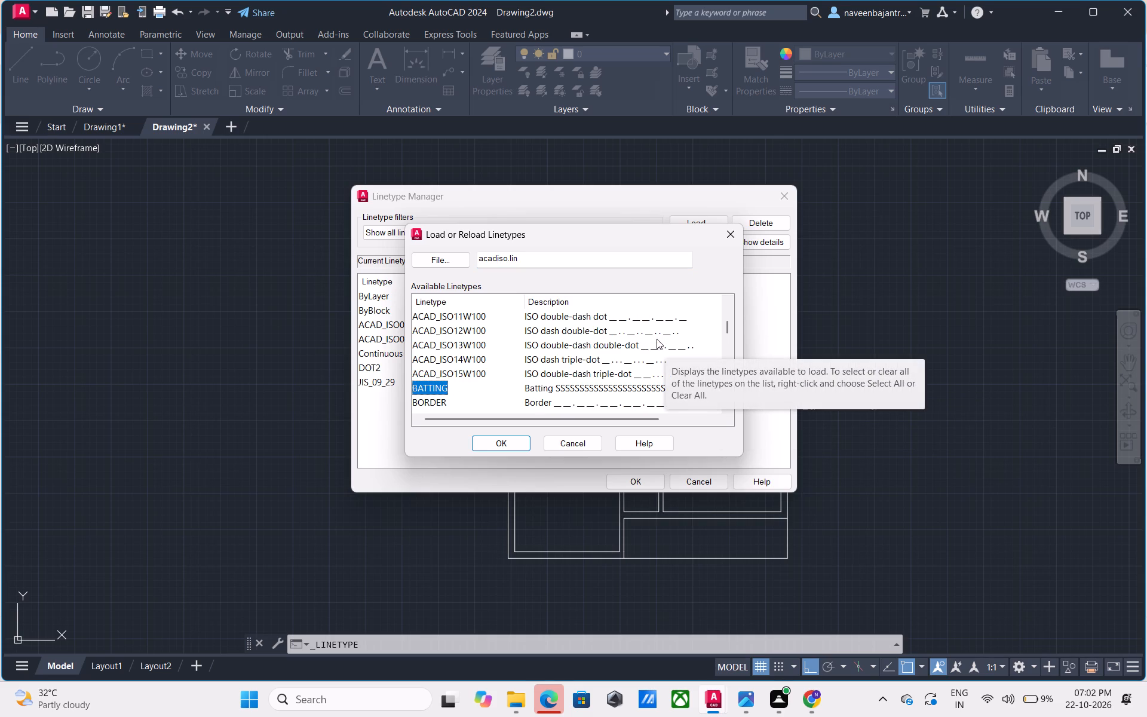
scroll(657, 339, "up", 2)
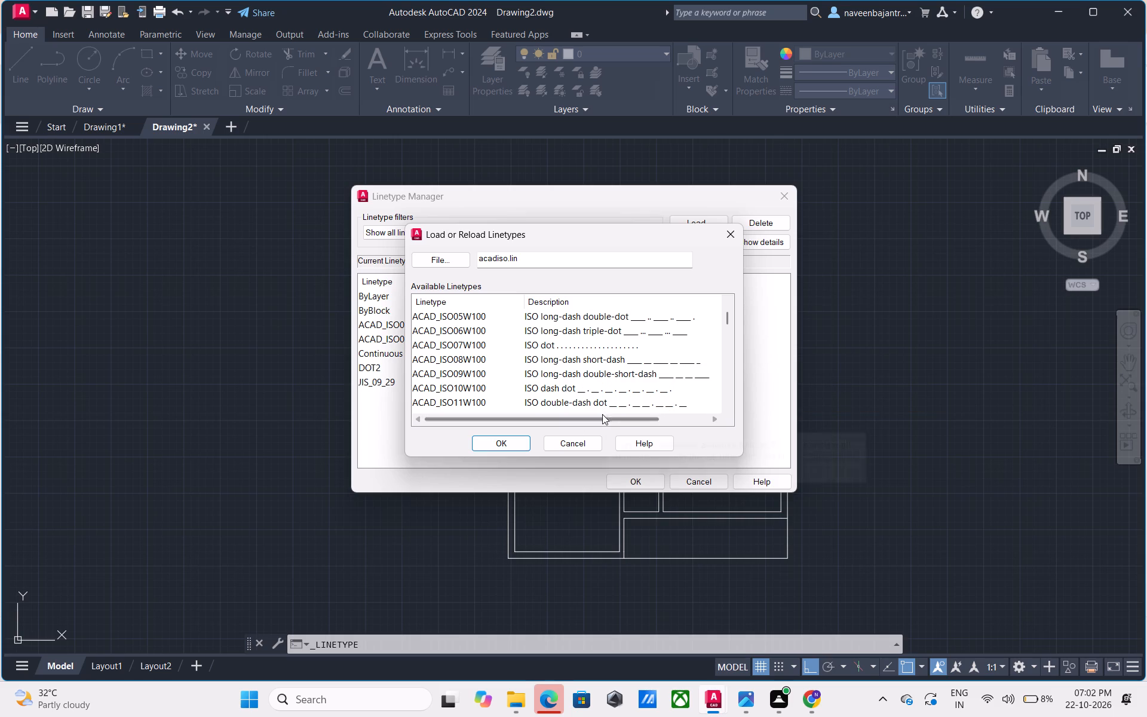
left_click_drag(600, 419, 673, 409)
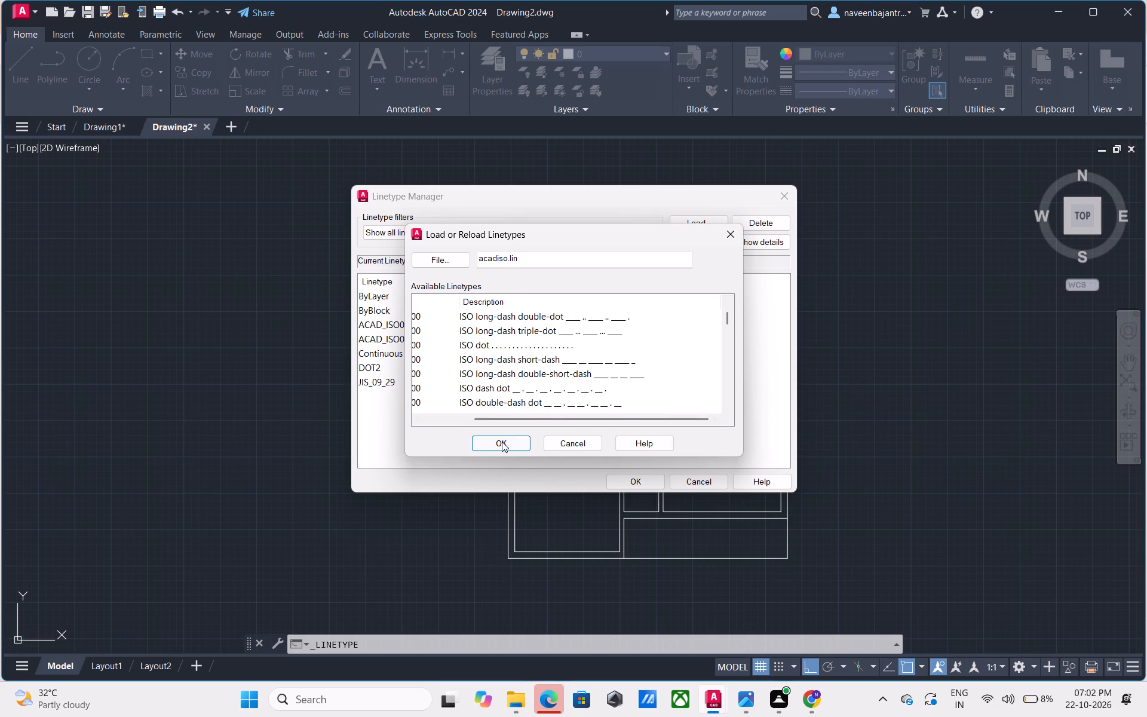
scroll(616, 356, "up", 1)
scroll(616, 356, "down", 1)
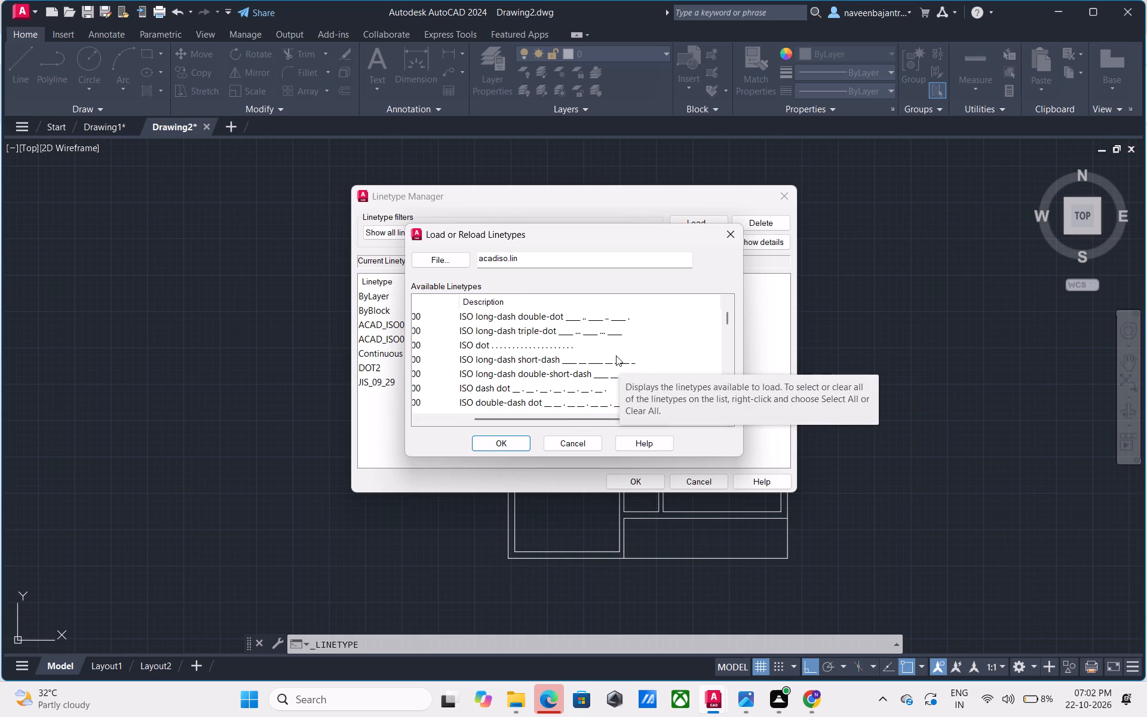
scroll(616, 356, "down", 2)
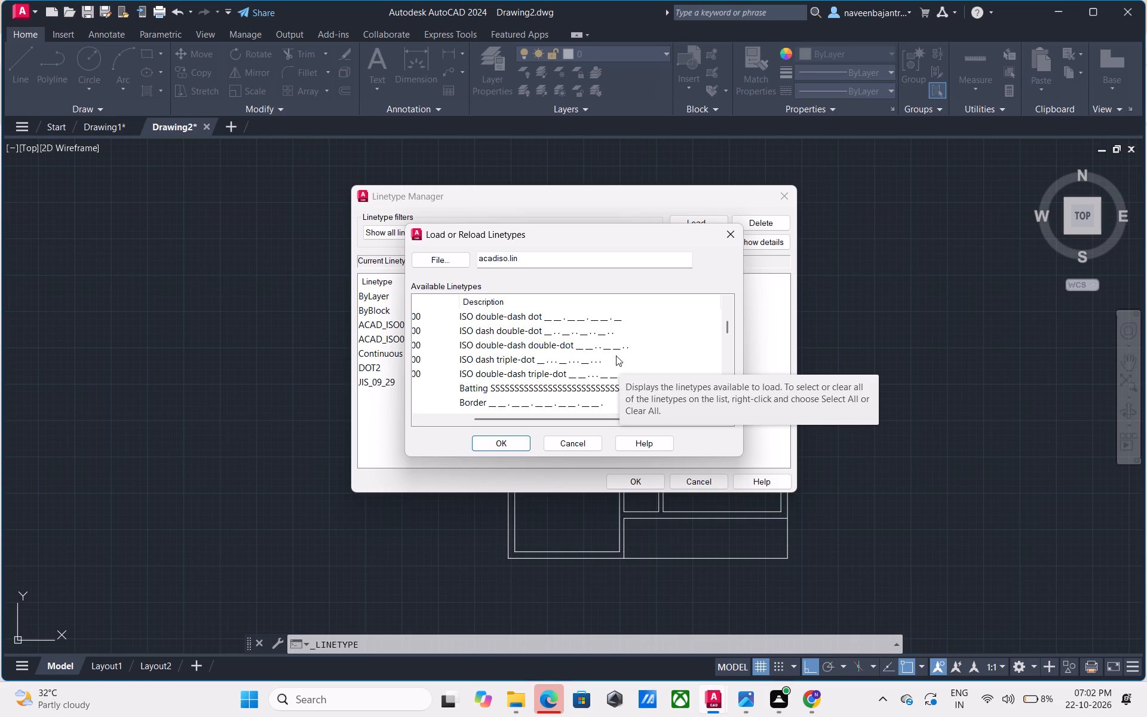
scroll(616, 356, "down", 1)
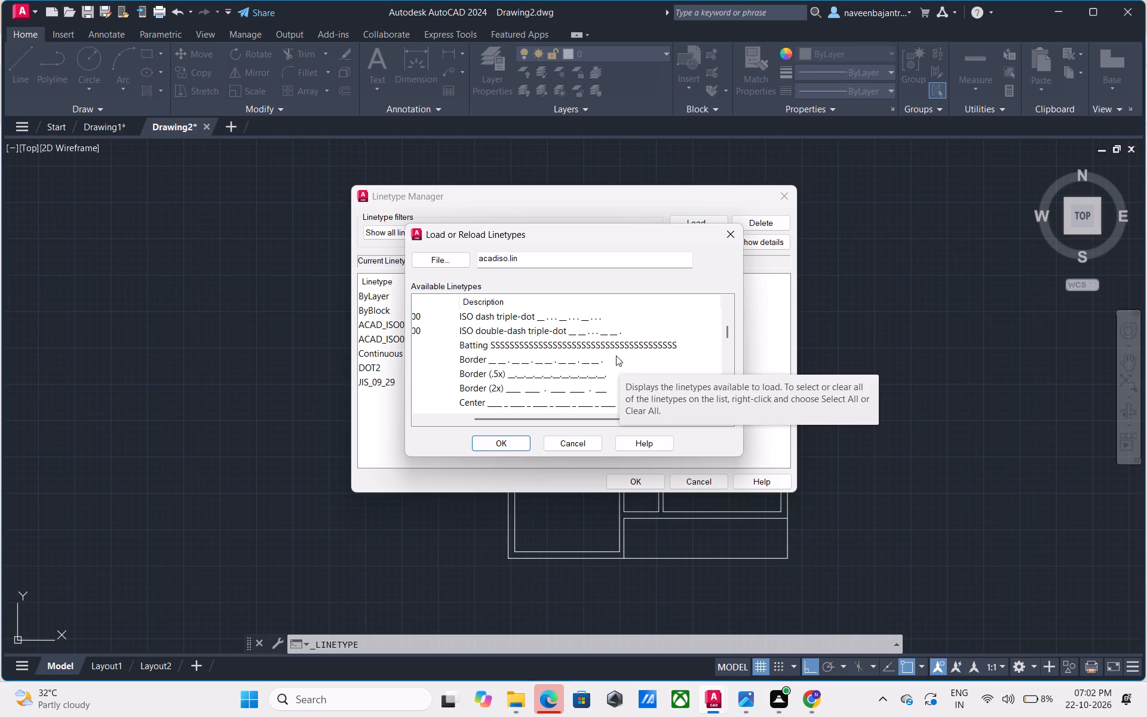
Examine the linetype descriptions from Center through the dashed, dot, fenceline, hidden and SASEN types down to Zig zag.
scroll(616, 356, "down", 2)
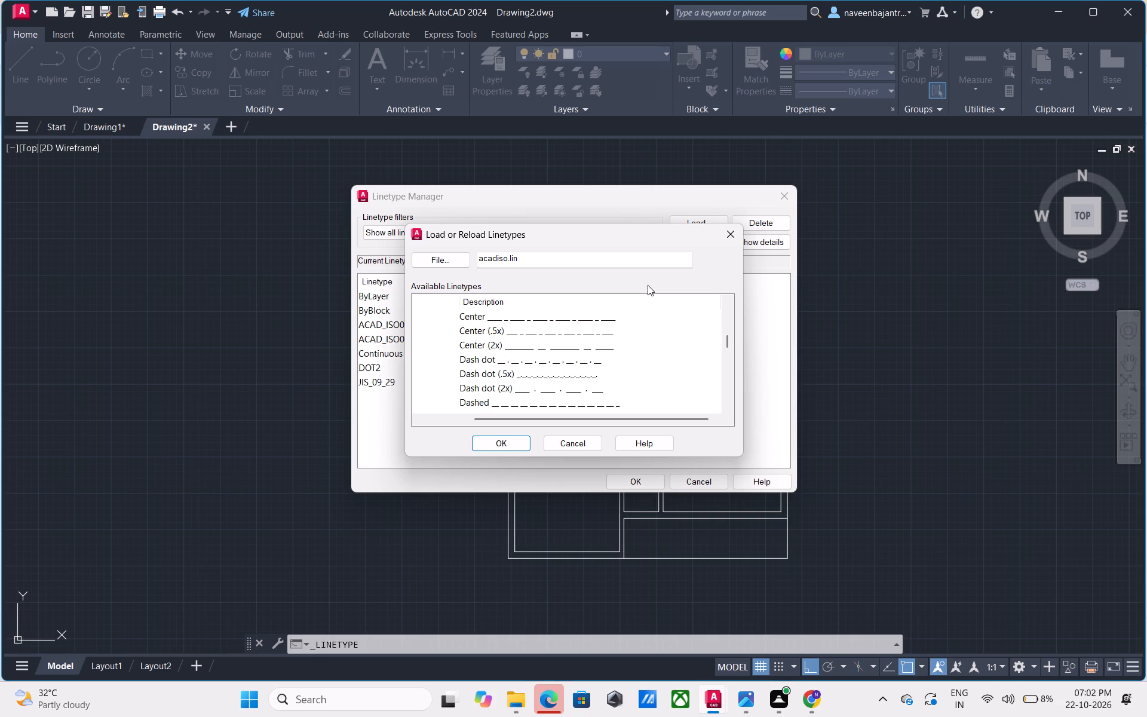
scroll(648, 285, "down", 2)
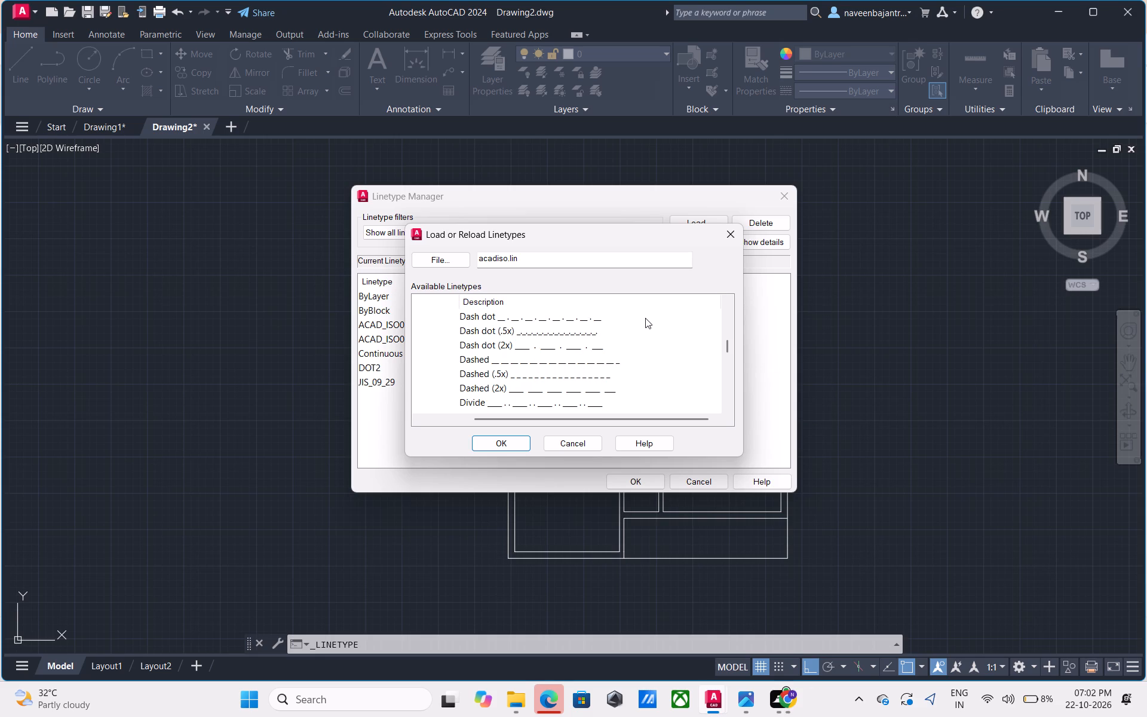
scroll(645, 318, "down", 1)
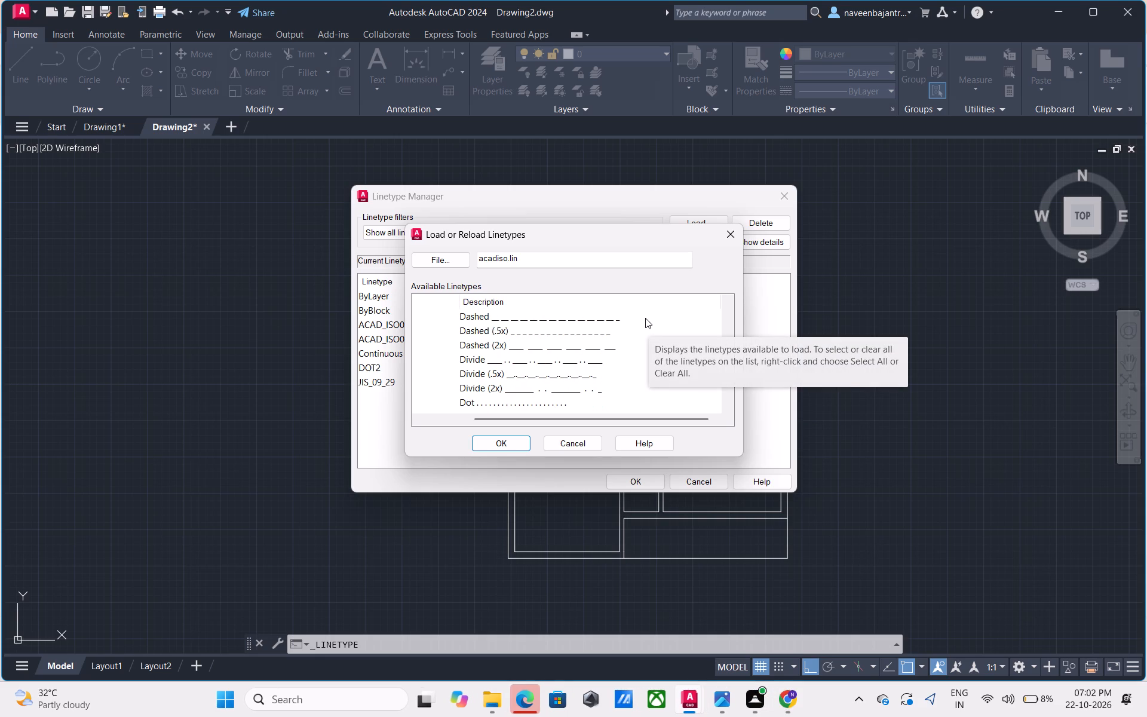
scroll(645, 318, "down", 2)
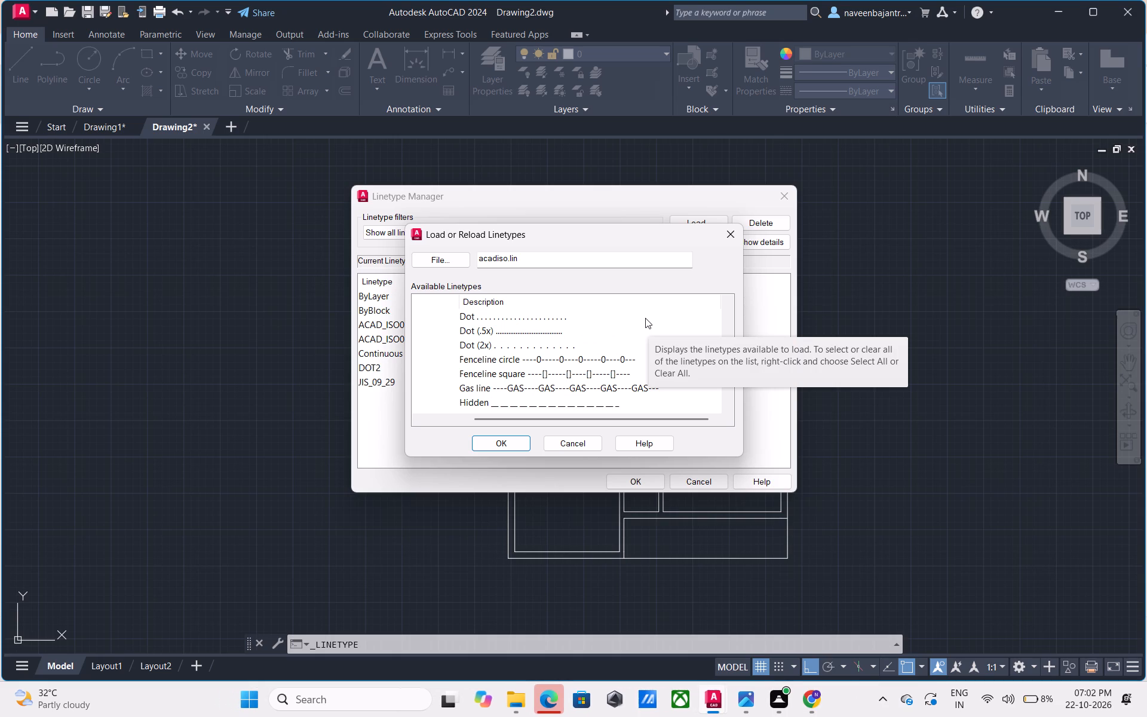
scroll(645, 318, "down", 2)
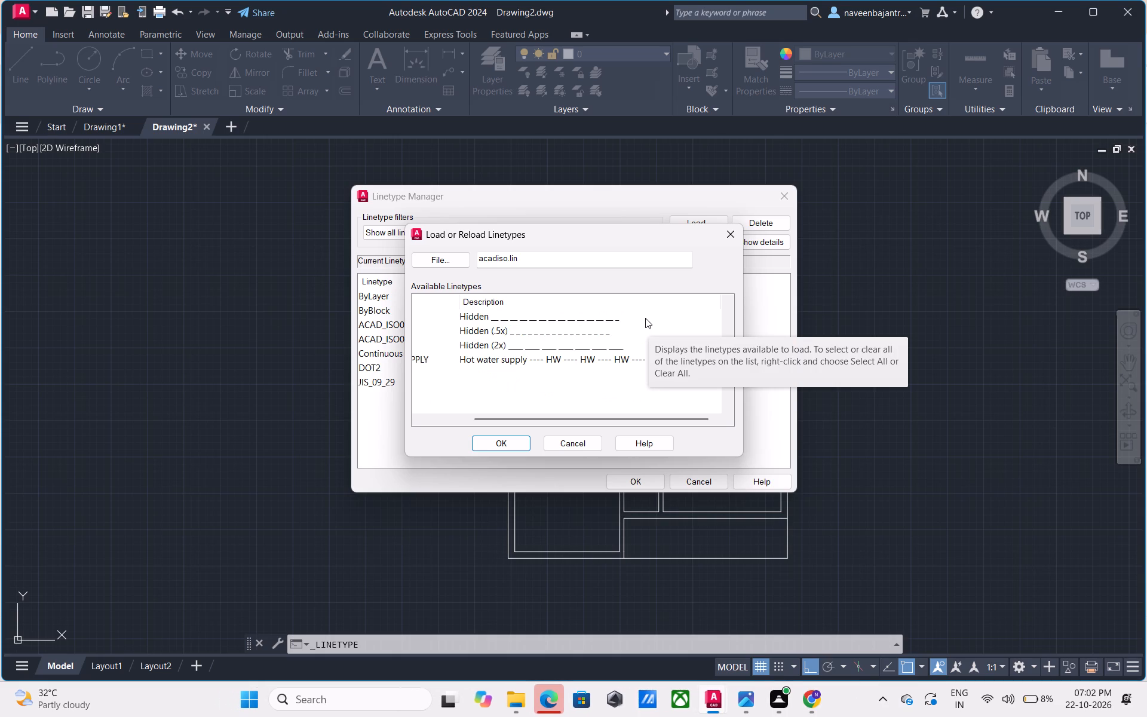
scroll(645, 318, "down", 1)
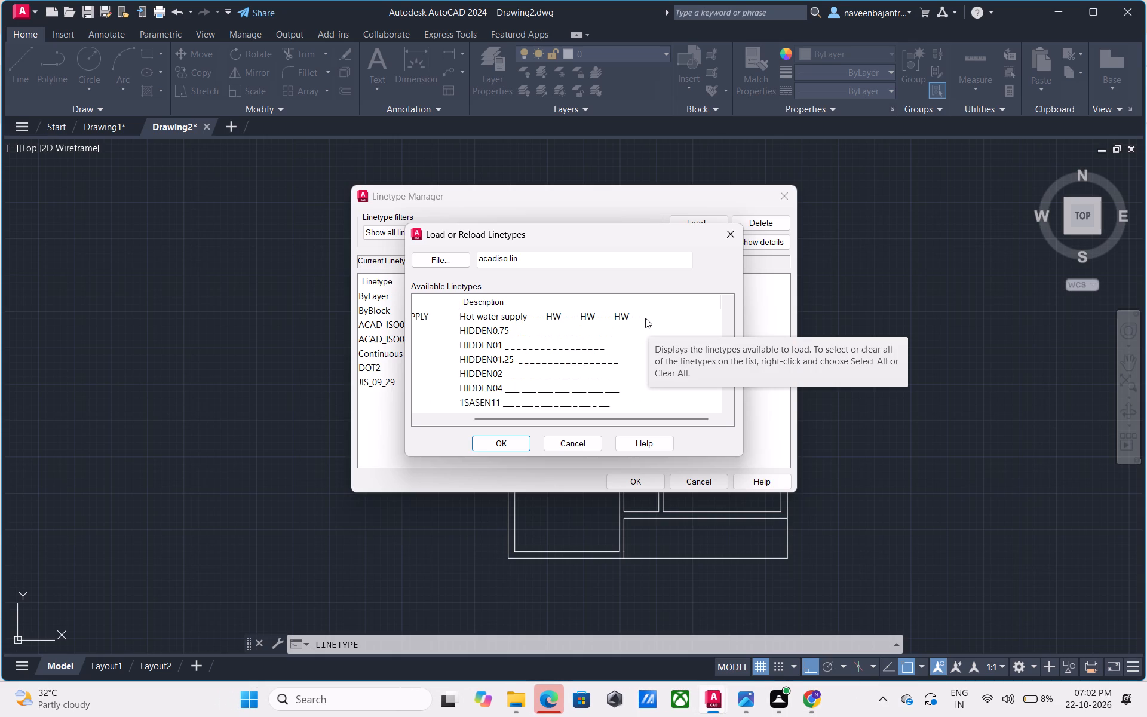
scroll(645, 318, "down", 3)
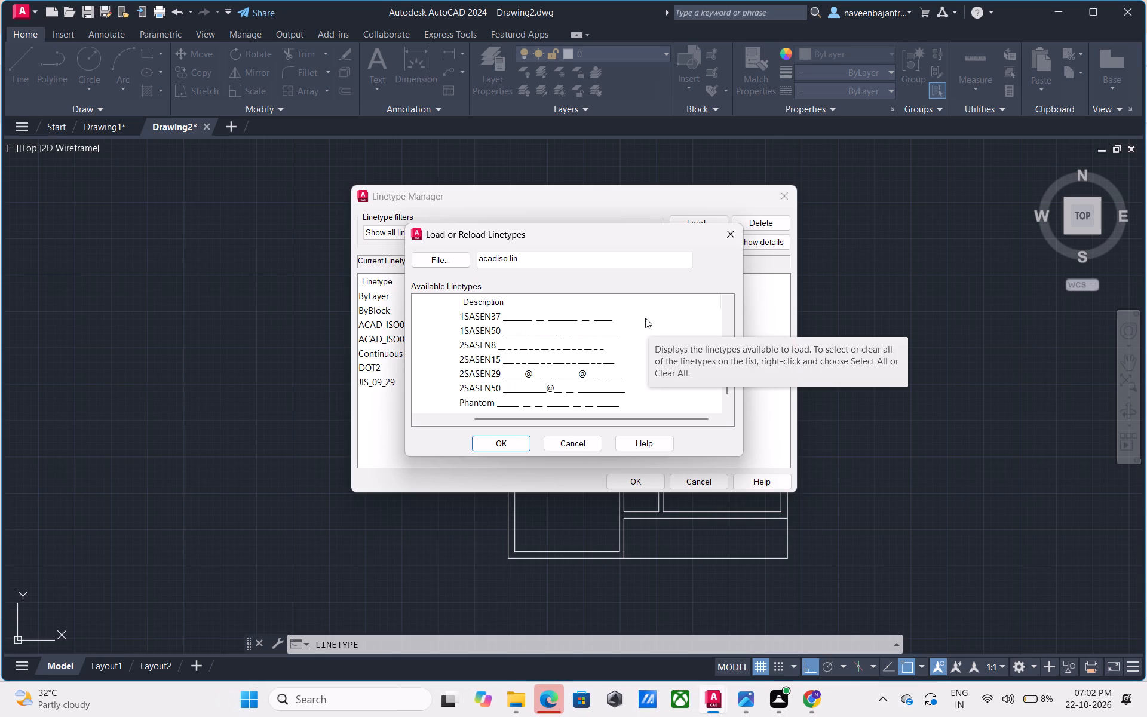
scroll(645, 318, "down", 1)
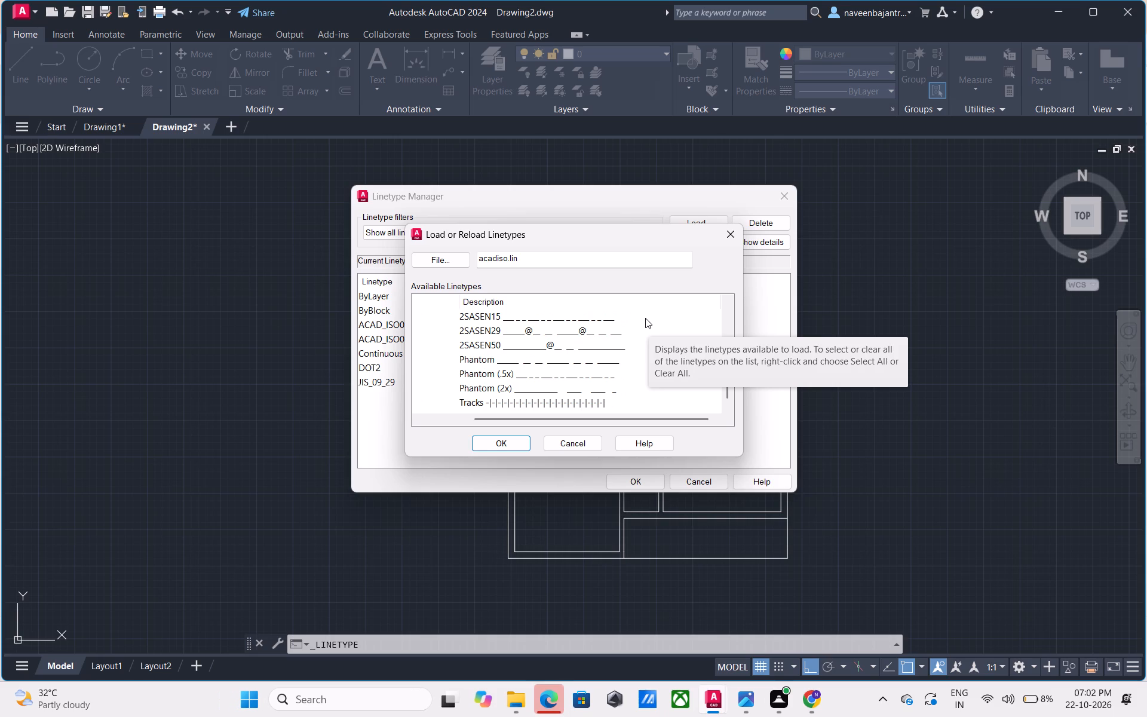
scroll(645, 318, "down", 1)
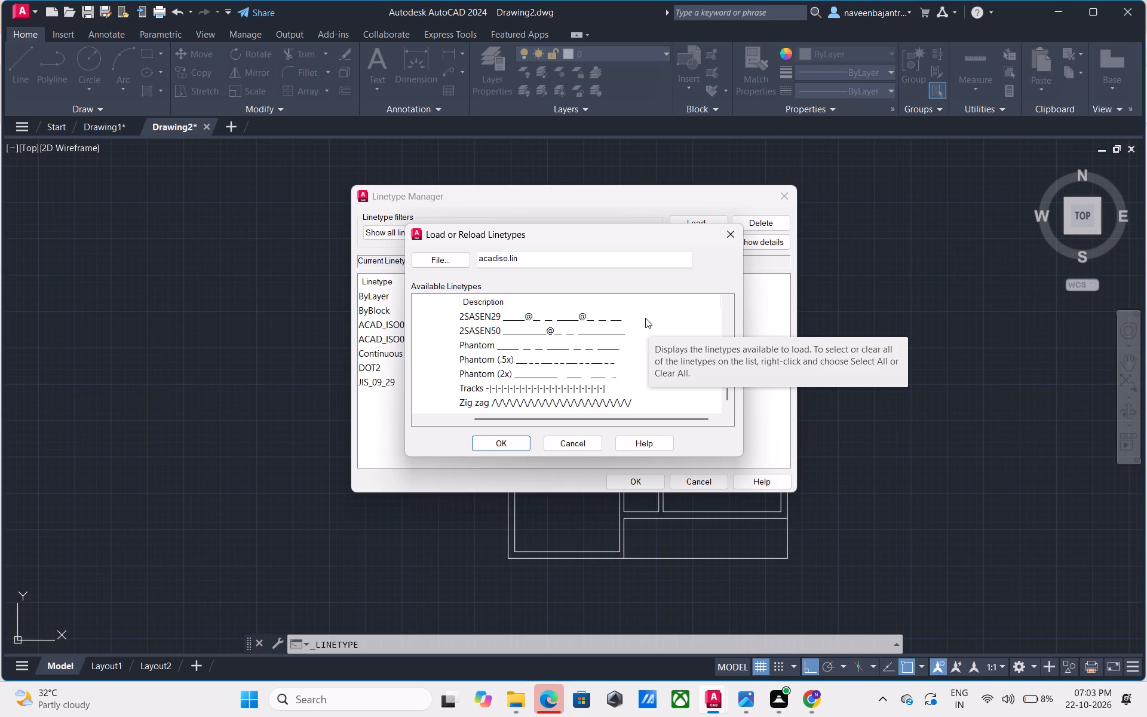
Review the linetype descriptions in reverse order from Zig zag through the hidden, fenceline and divide types to the dash dot types.
scroll(645, 318, "up", 1)
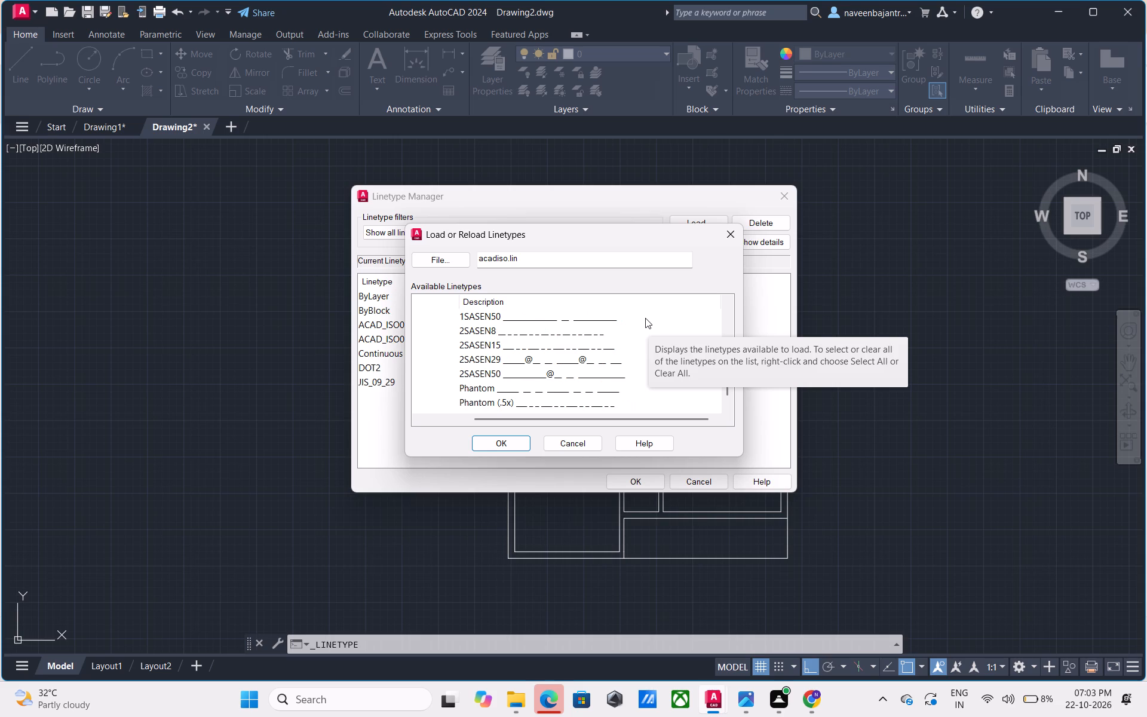
scroll(645, 318, "up", 1)
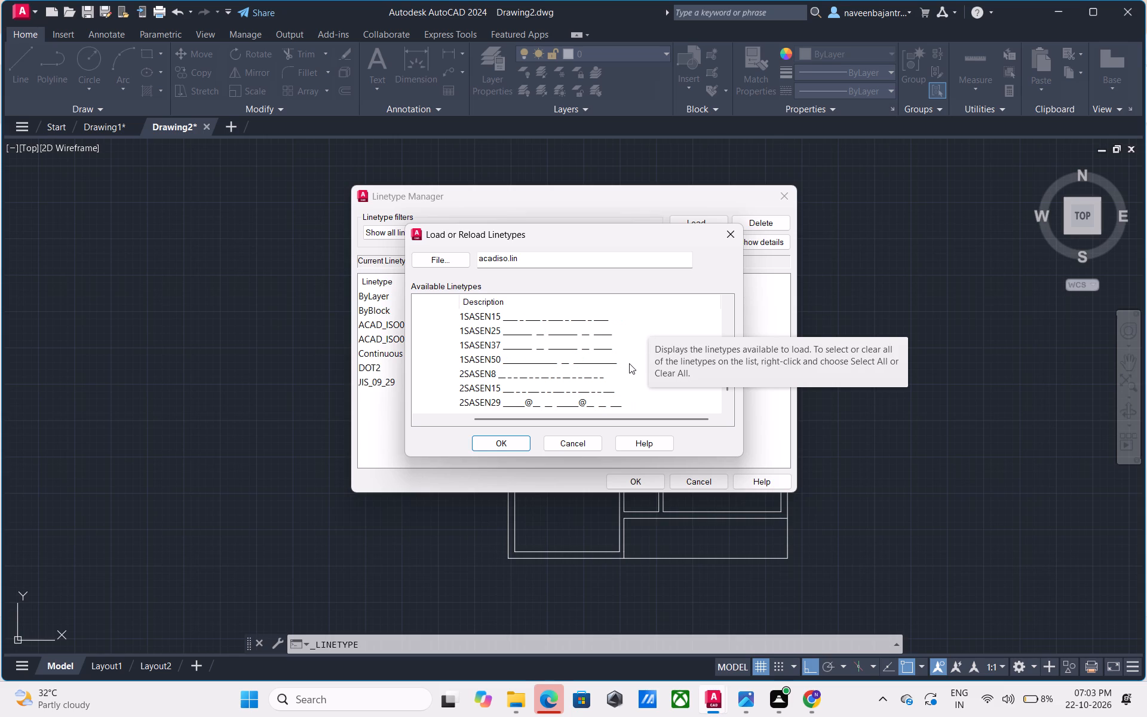
scroll(629, 363, "up", 1)
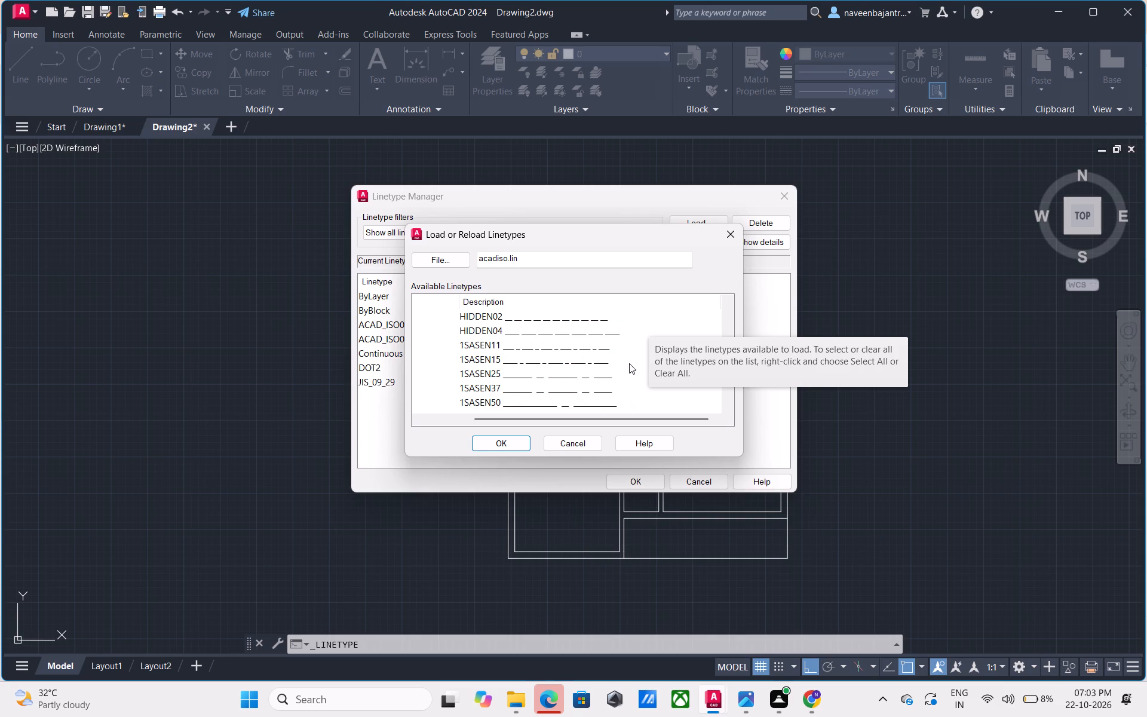
scroll(640, 360, "up", 1)
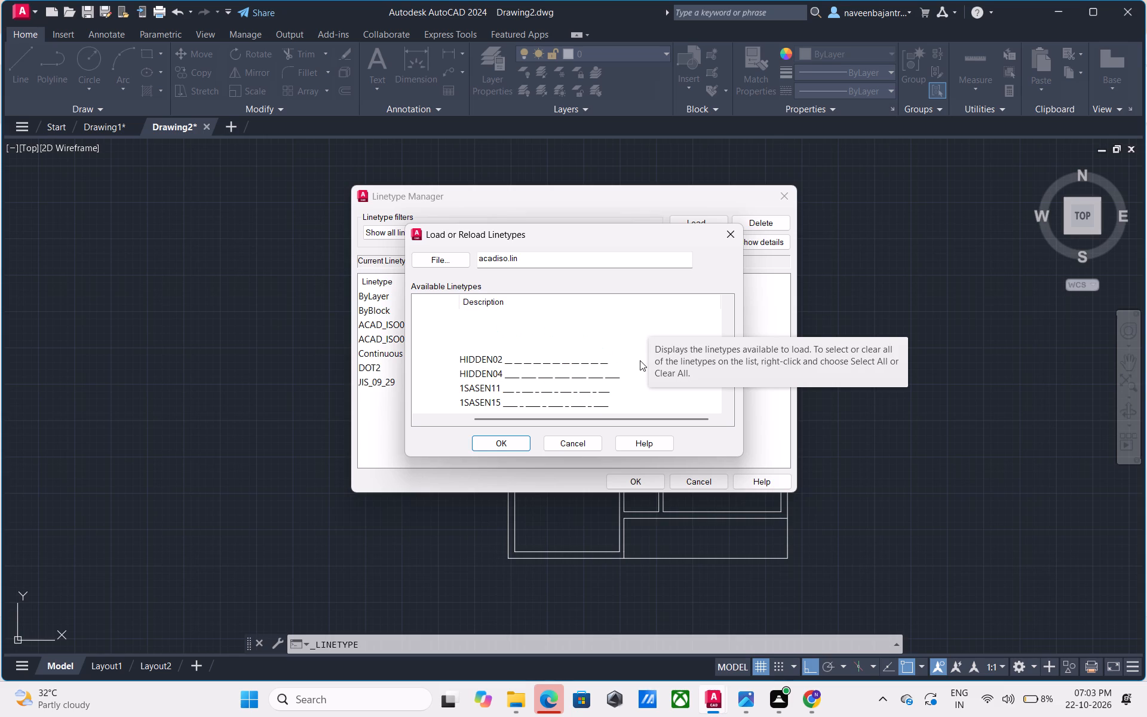
scroll(640, 361, "up", 1)
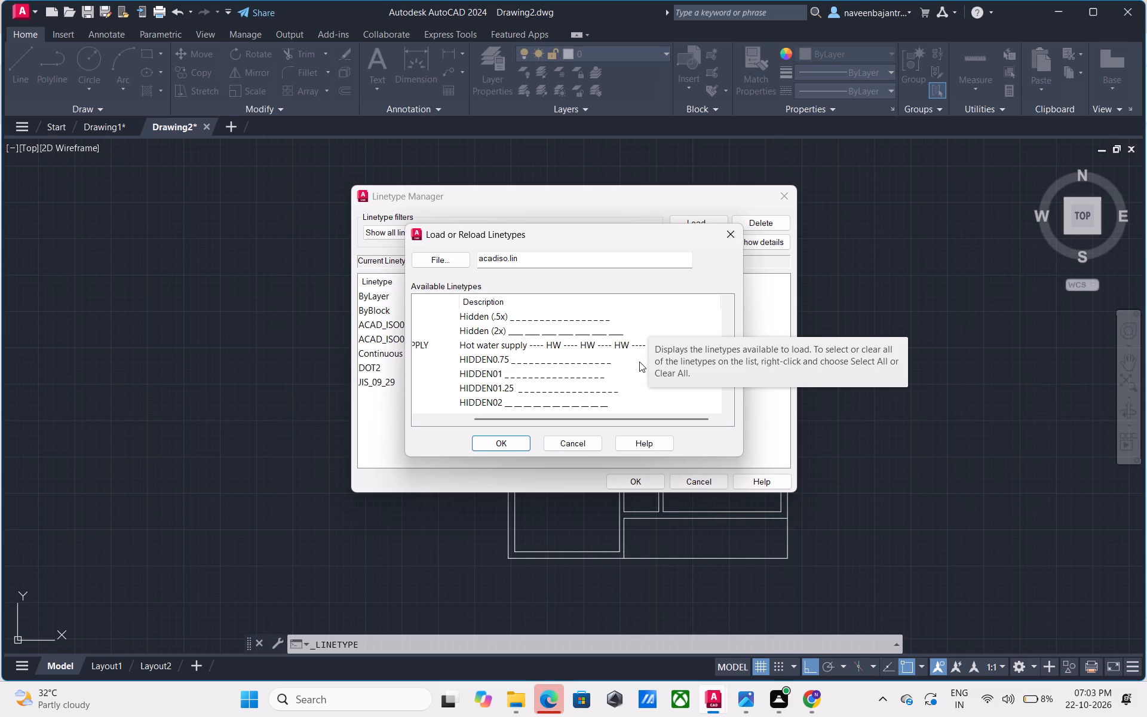
scroll(639, 361, "up", 1)
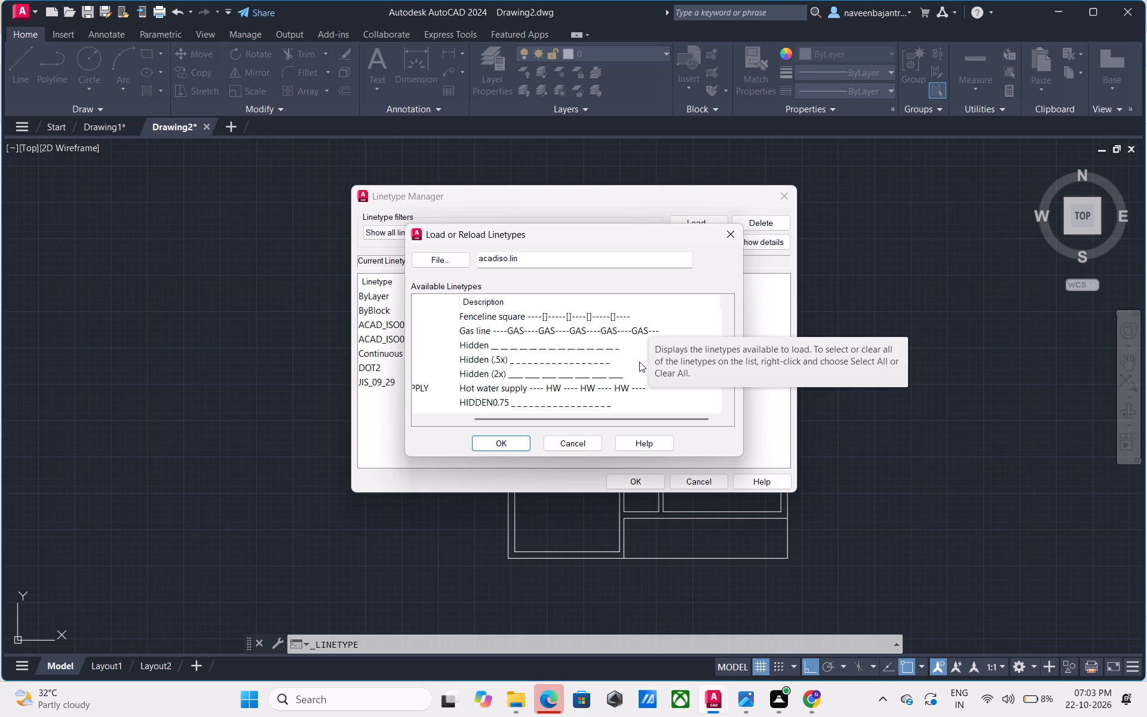
scroll(639, 361, "up", 1)
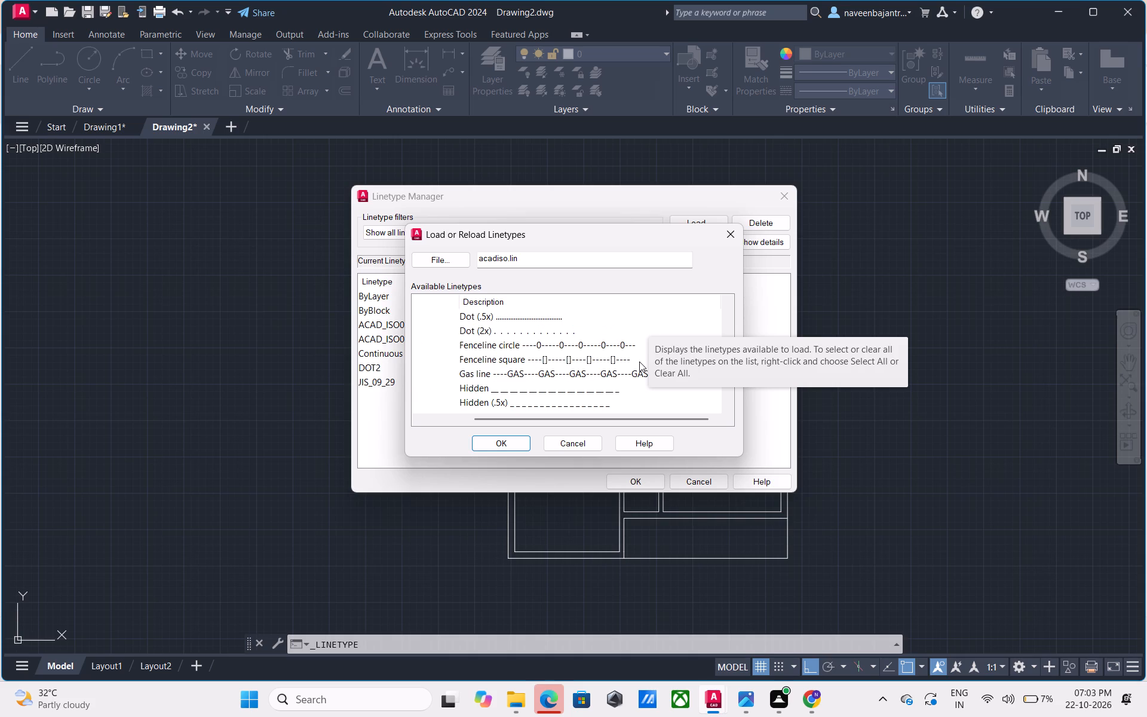
scroll(639, 361, "up", 1)
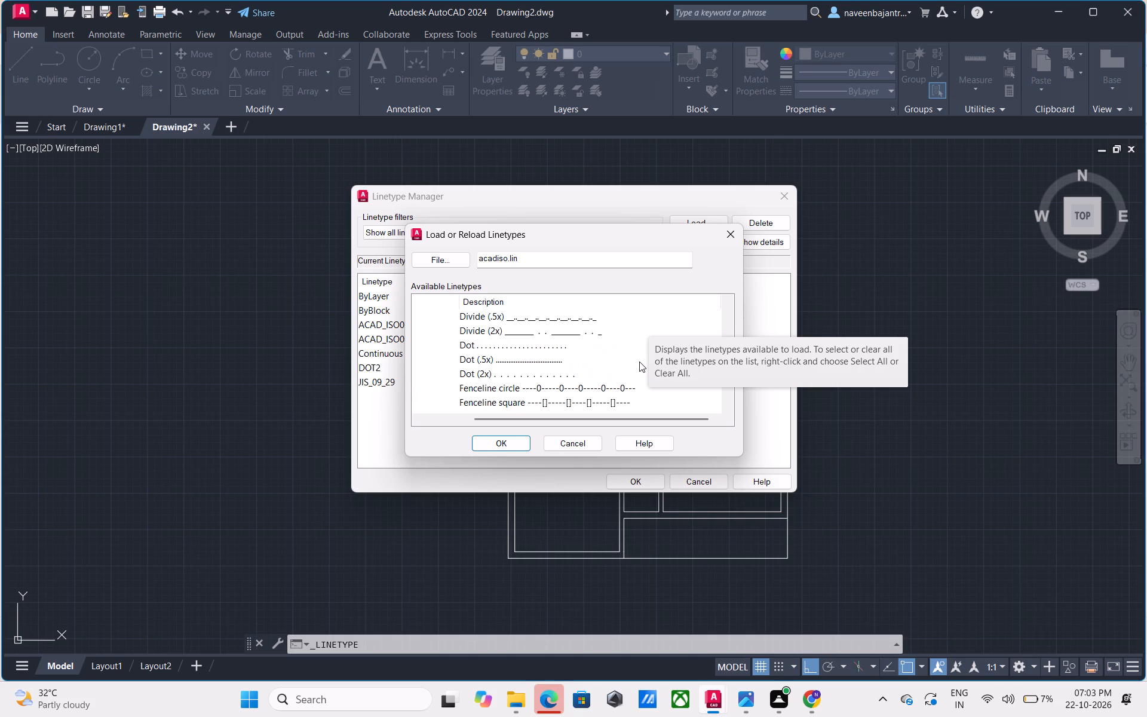
scroll(639, 361, "up", 1)
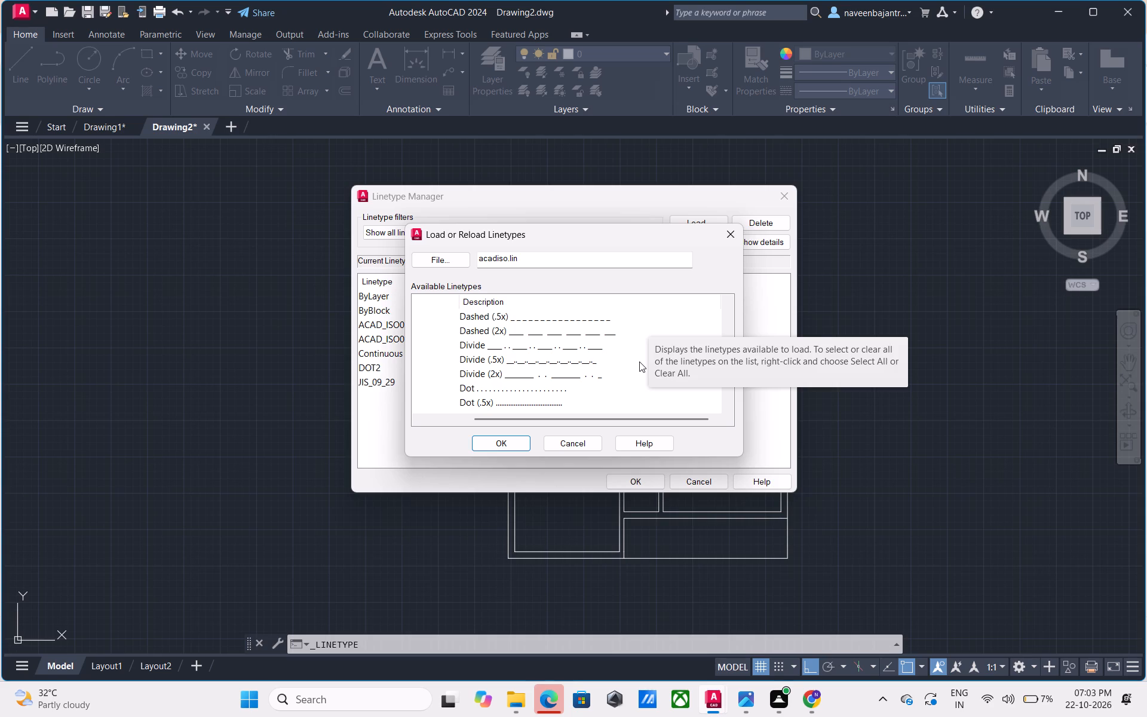
scroll(639, 361, "up", 1)
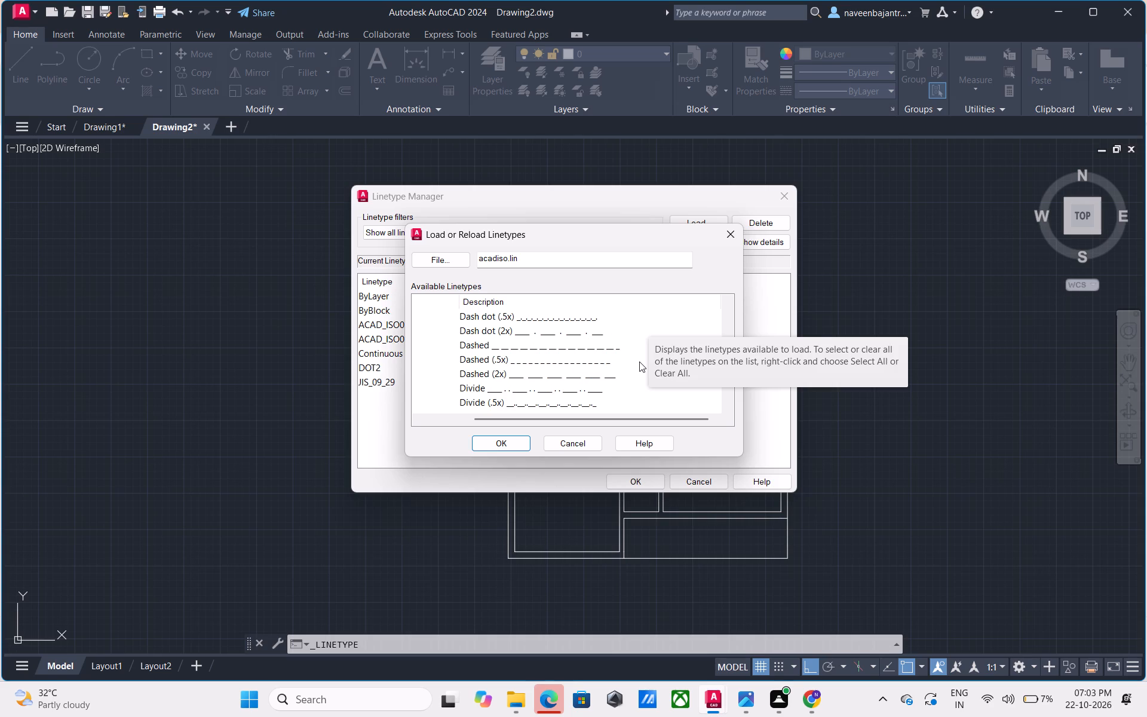
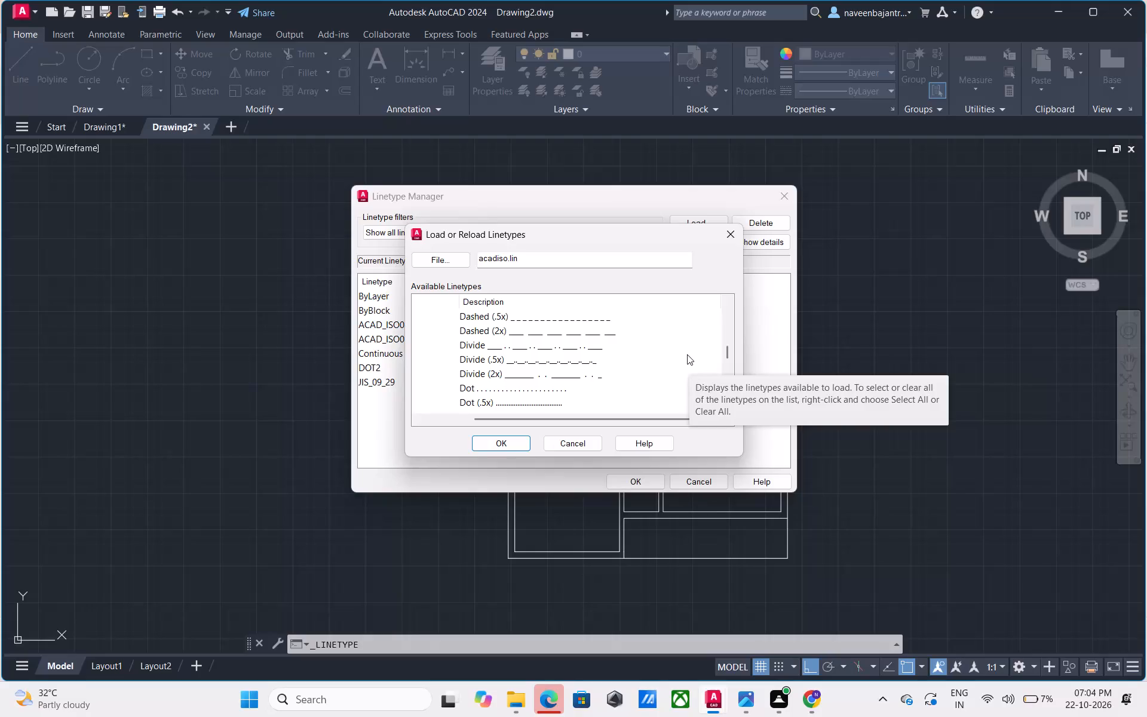
Examine the linetype descriptions from Dashed (.5x) through the divide, dot, fenceline, hidden and SASEN types to Phantom.
scroll(687, 354, "down", 1)
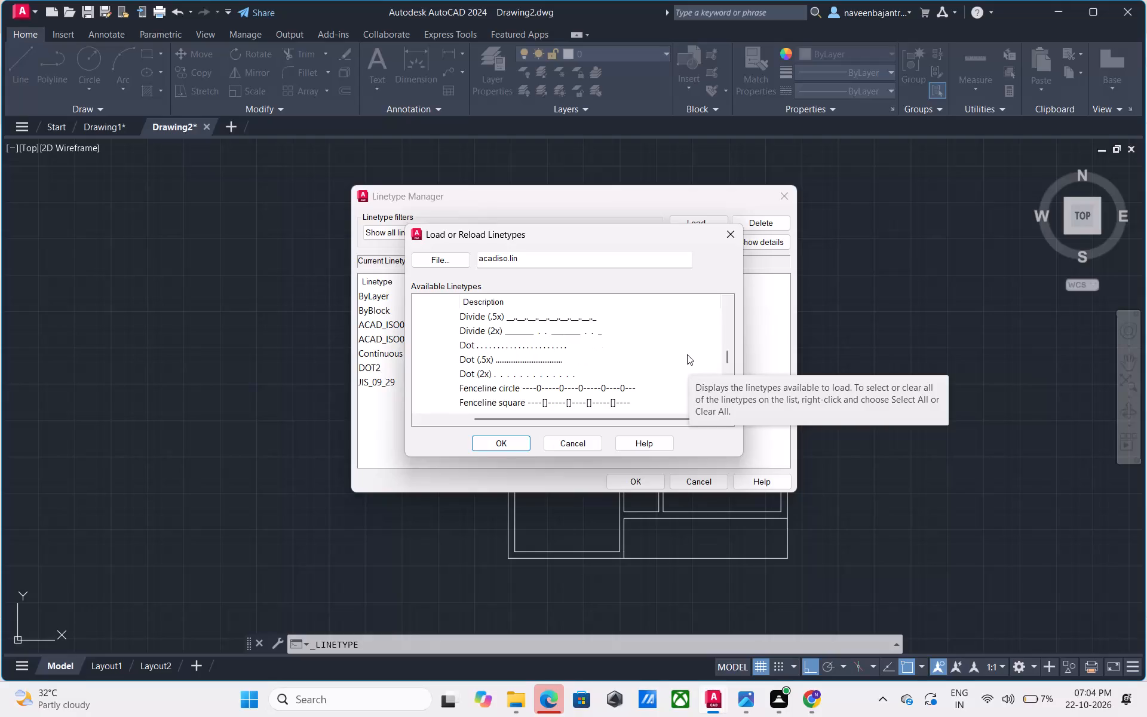
scroll(687, 354, "down", 2)
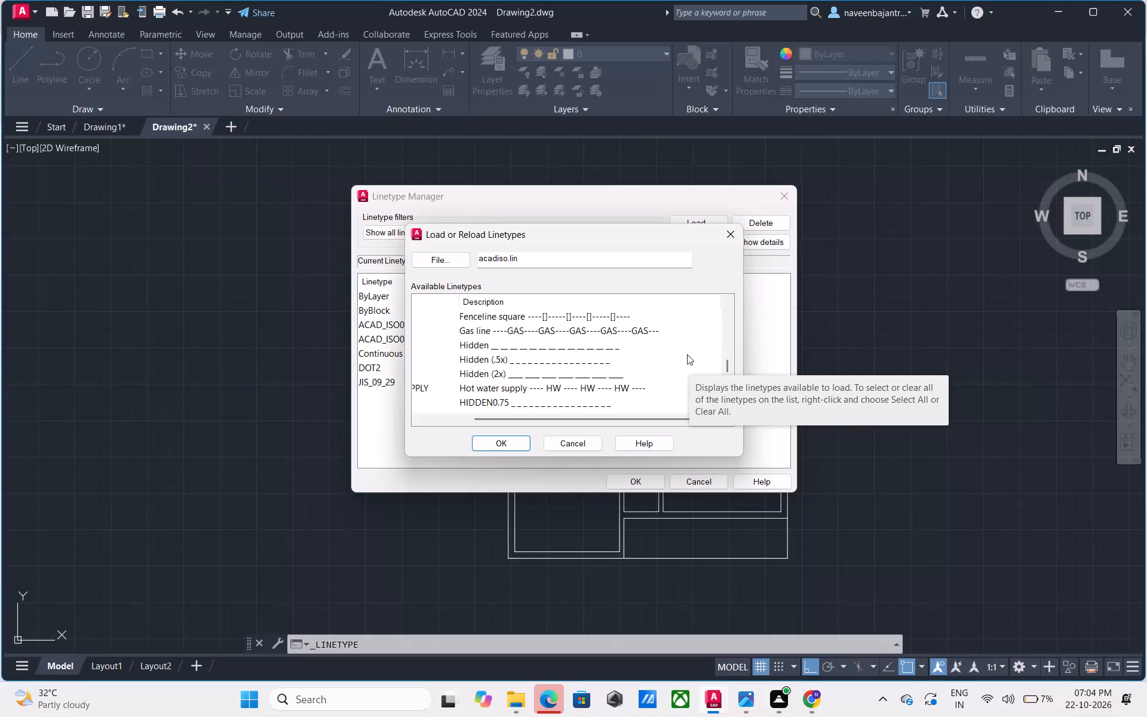
scroll(687, 354, "down", 2)
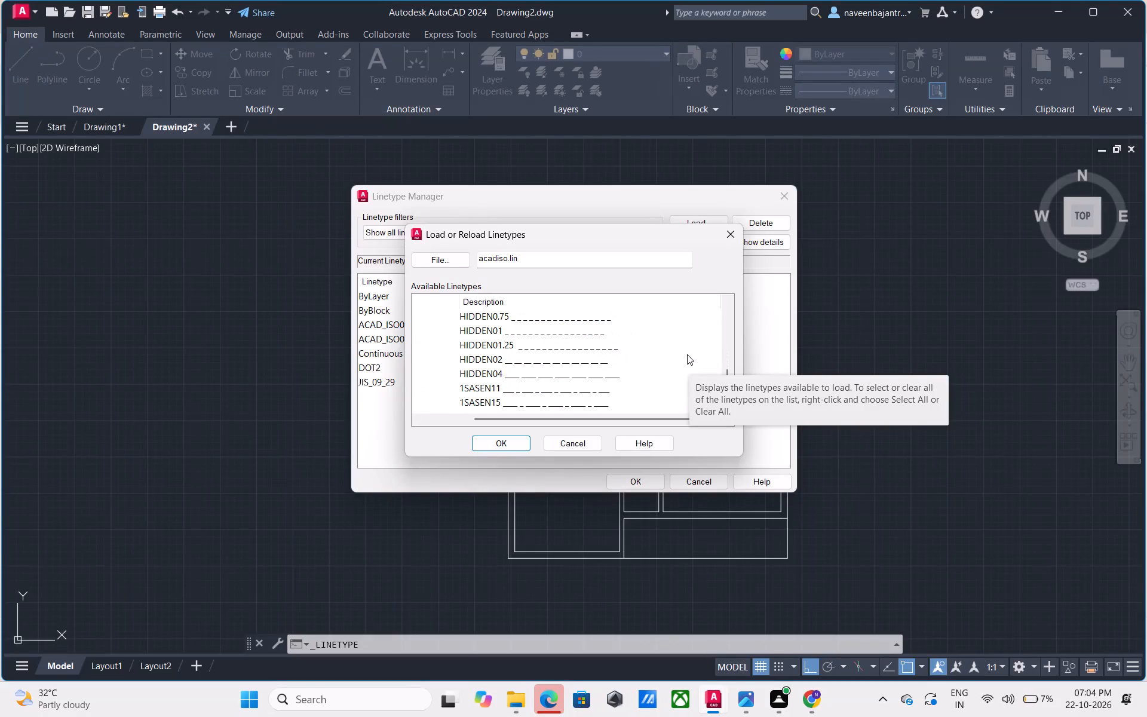
scroll(687, 354, "down", 1)
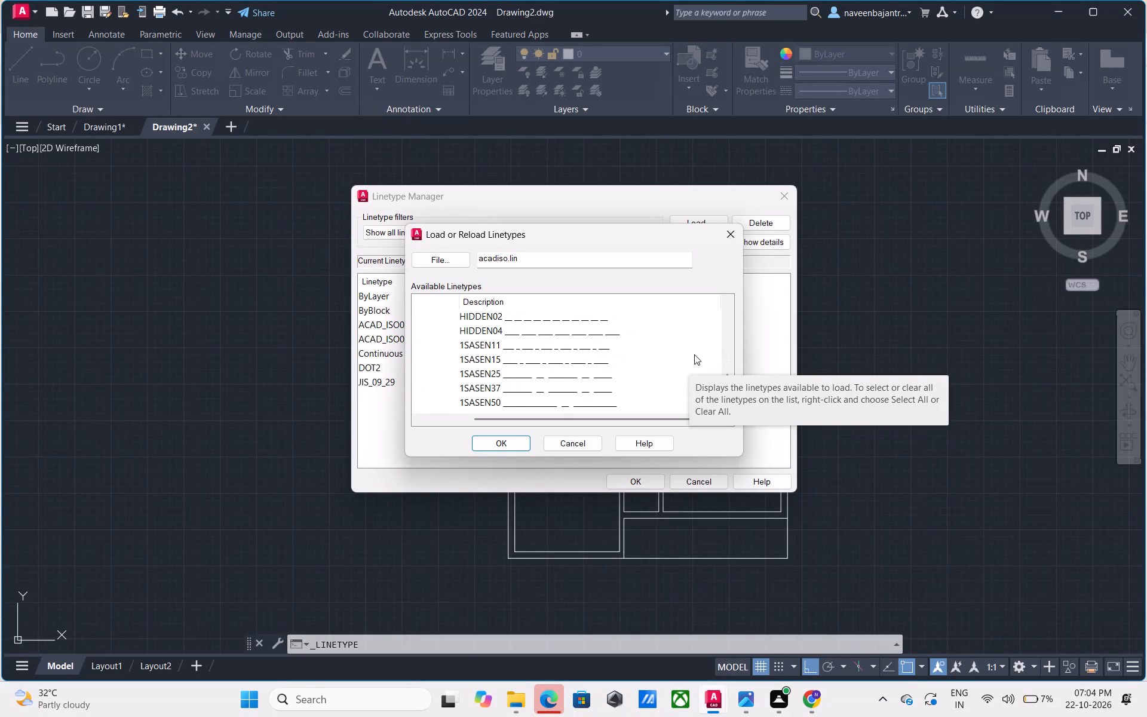
scroll(710, 356, "down", 2)
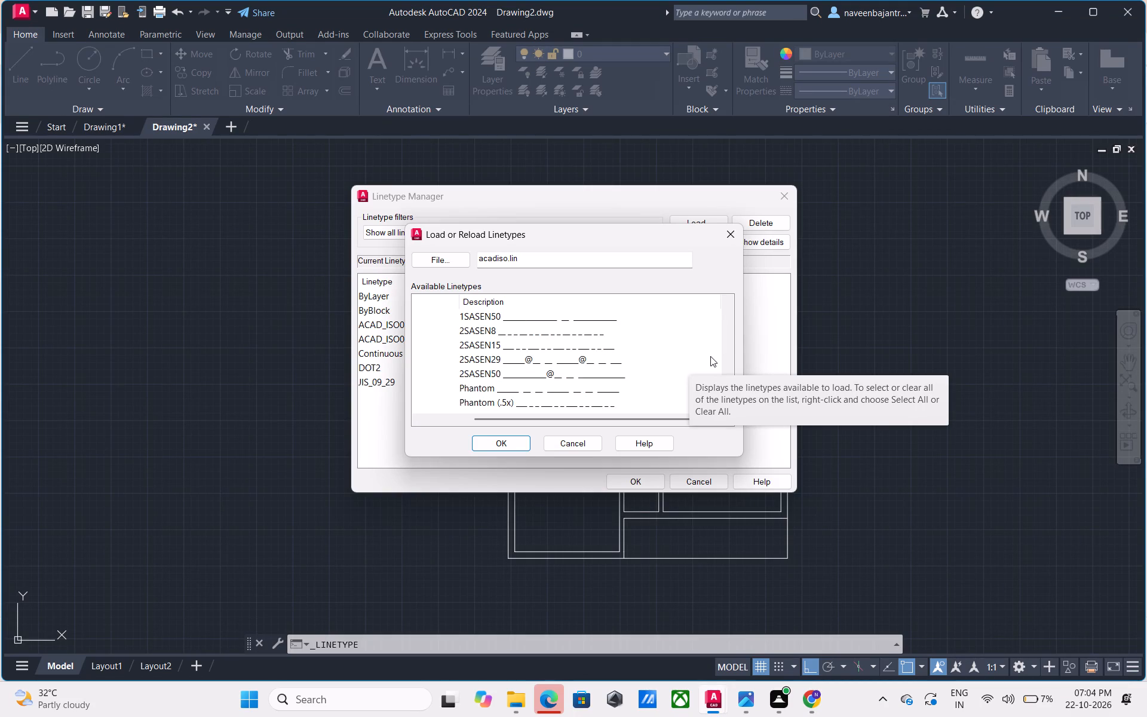
scroll(710, 356, "down", 4)
Review the linetype descriptions in reverse from the SASEN types to the ISO dash types, and leave the loading dialog without loading any.
scroll(710, 356, "up", 2)
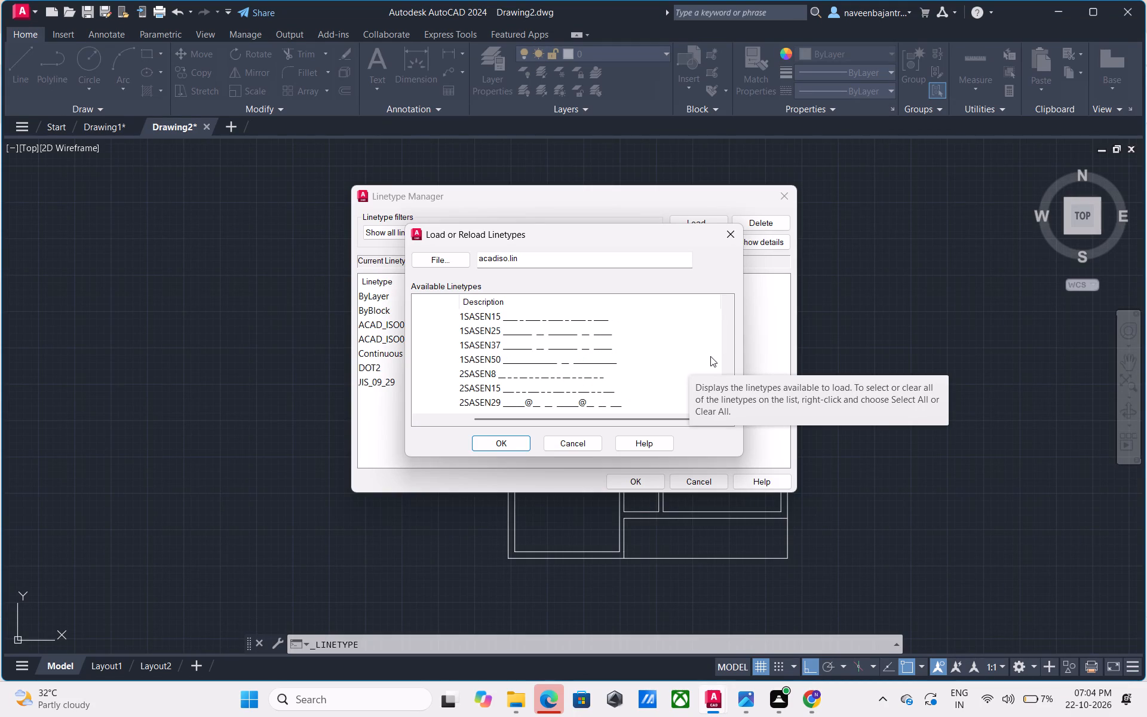
scroll(710, 356, "up", 1)
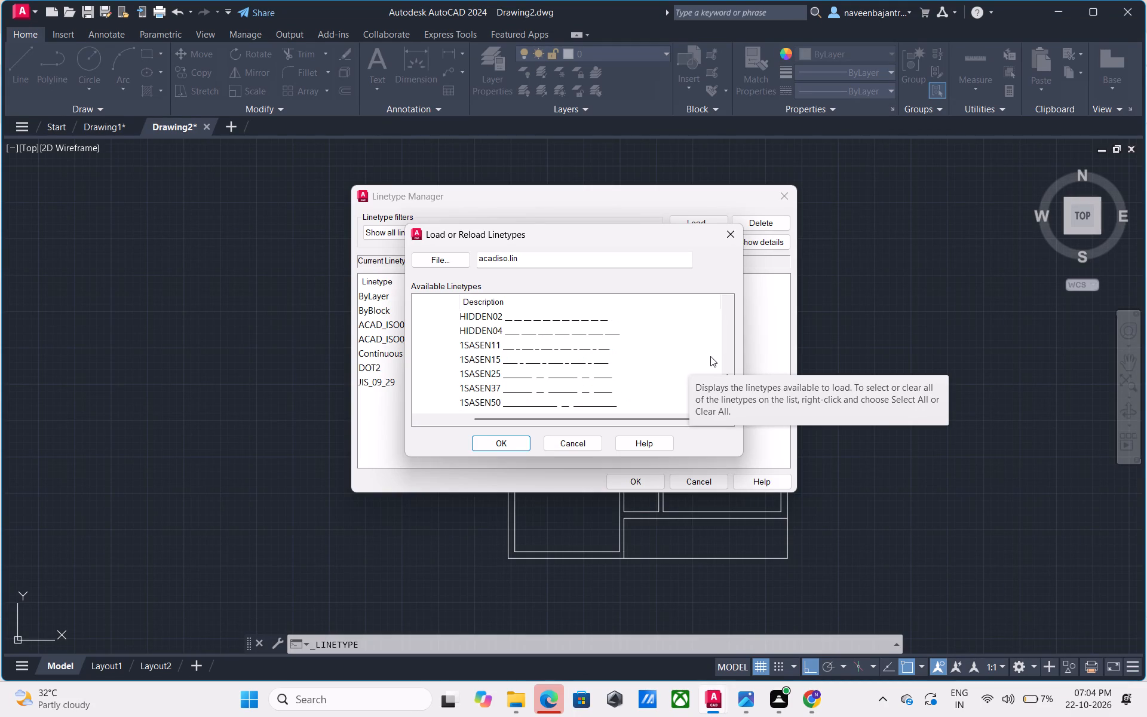
scroll(710, 356, "up", 2)
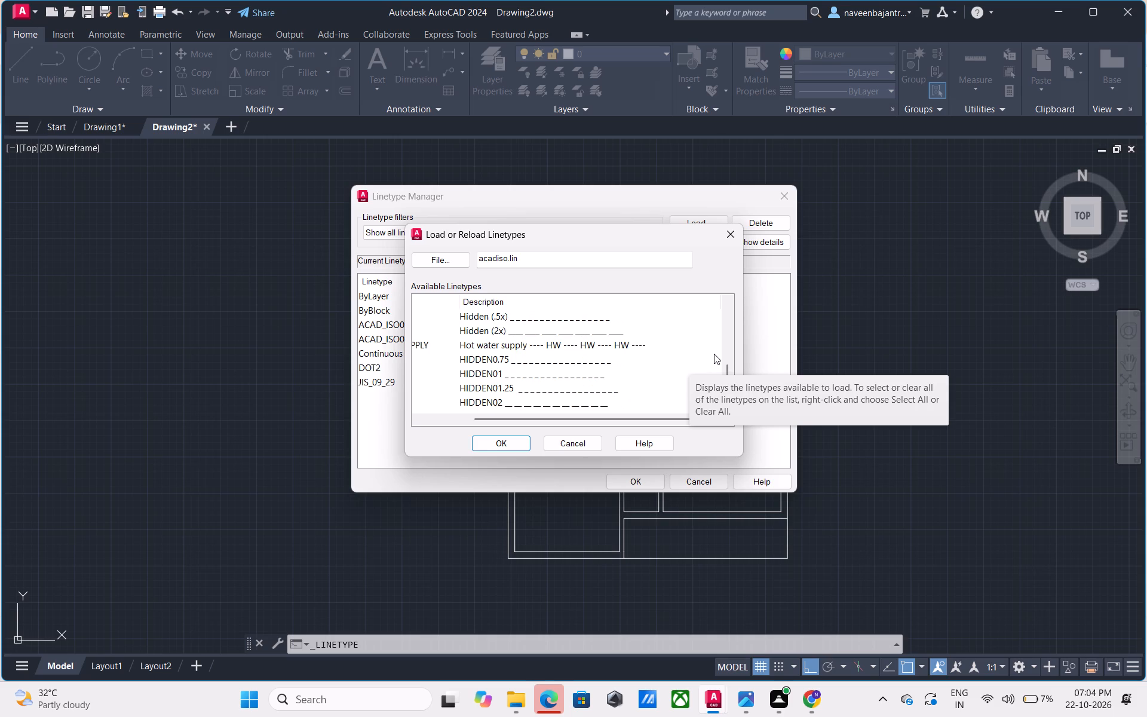
scroll(711, 354, "up", 1)
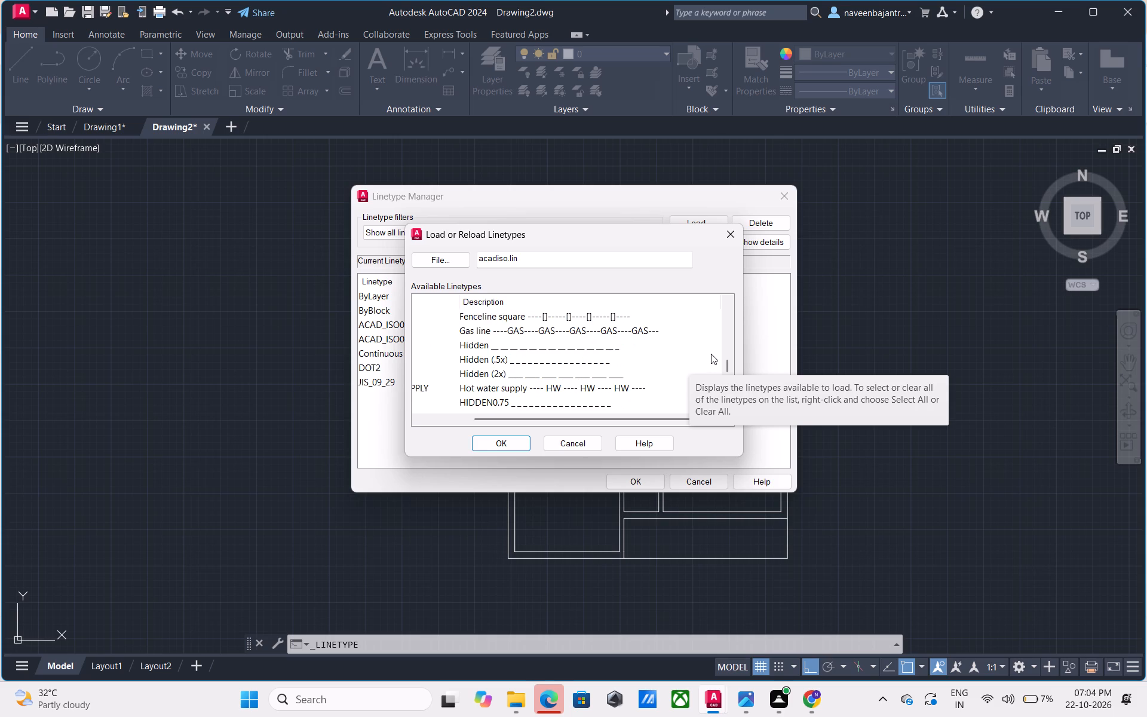
scroll(711, 354, "up", 1)
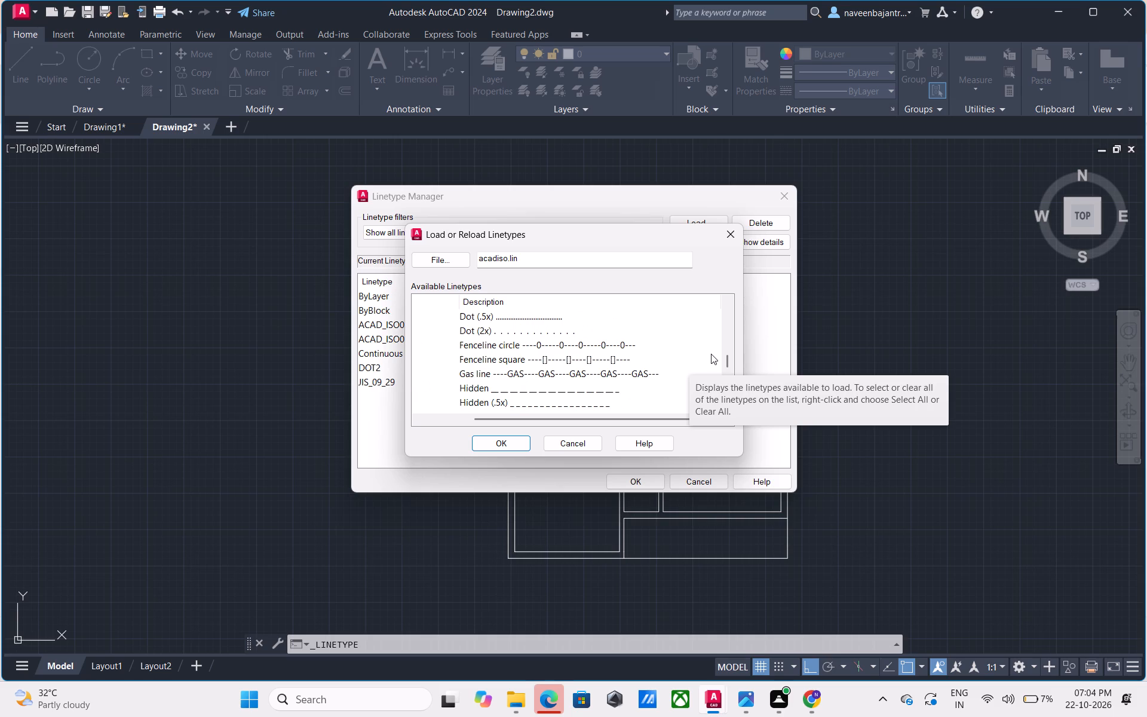
scroll(711, 354, "up", 1)
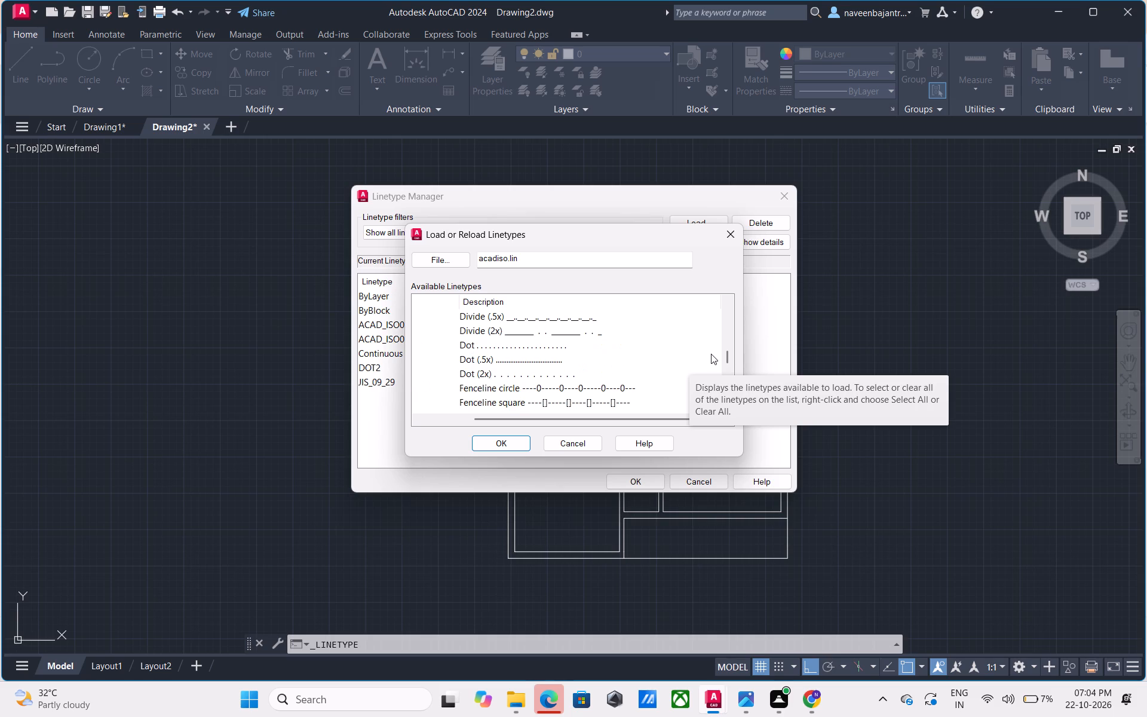
scroll(711, 354, "up", 2)
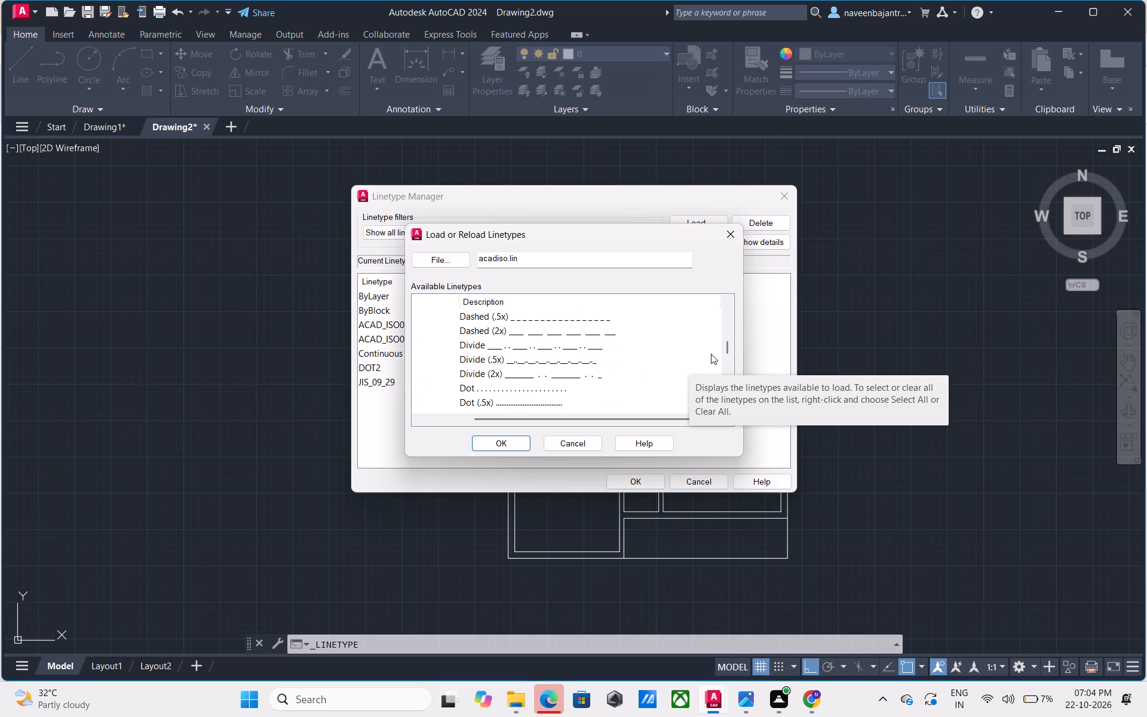
scroll(711, 354, "up", 1)
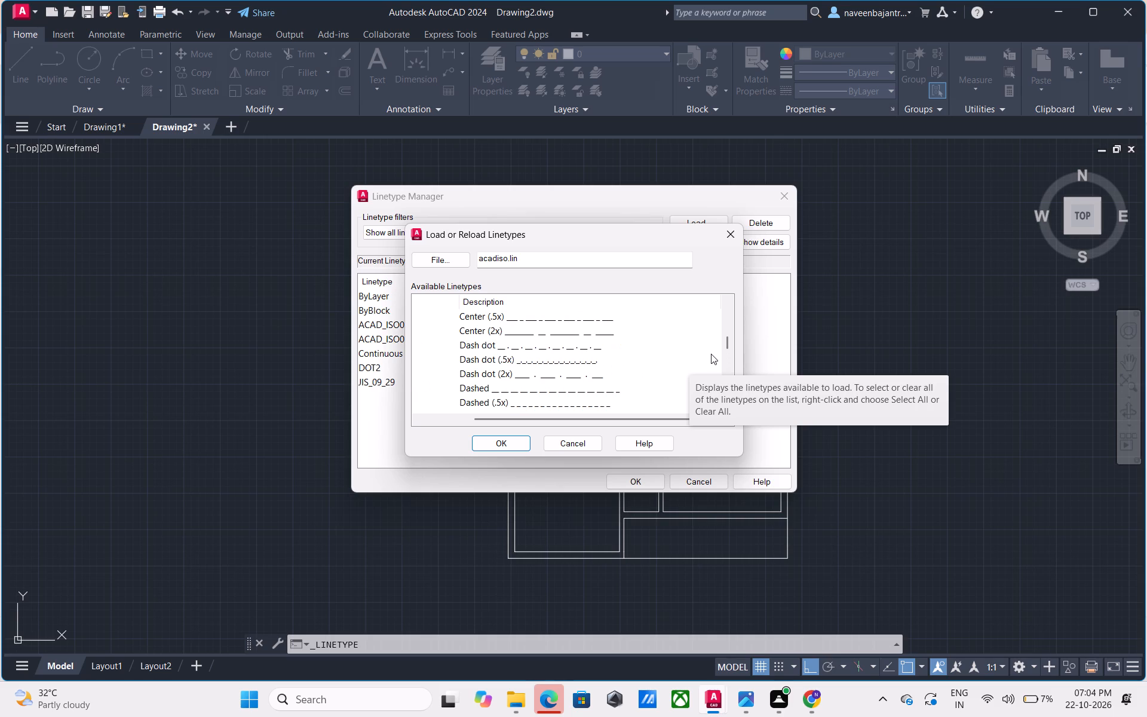
scroll(711, 354, "up", 2)
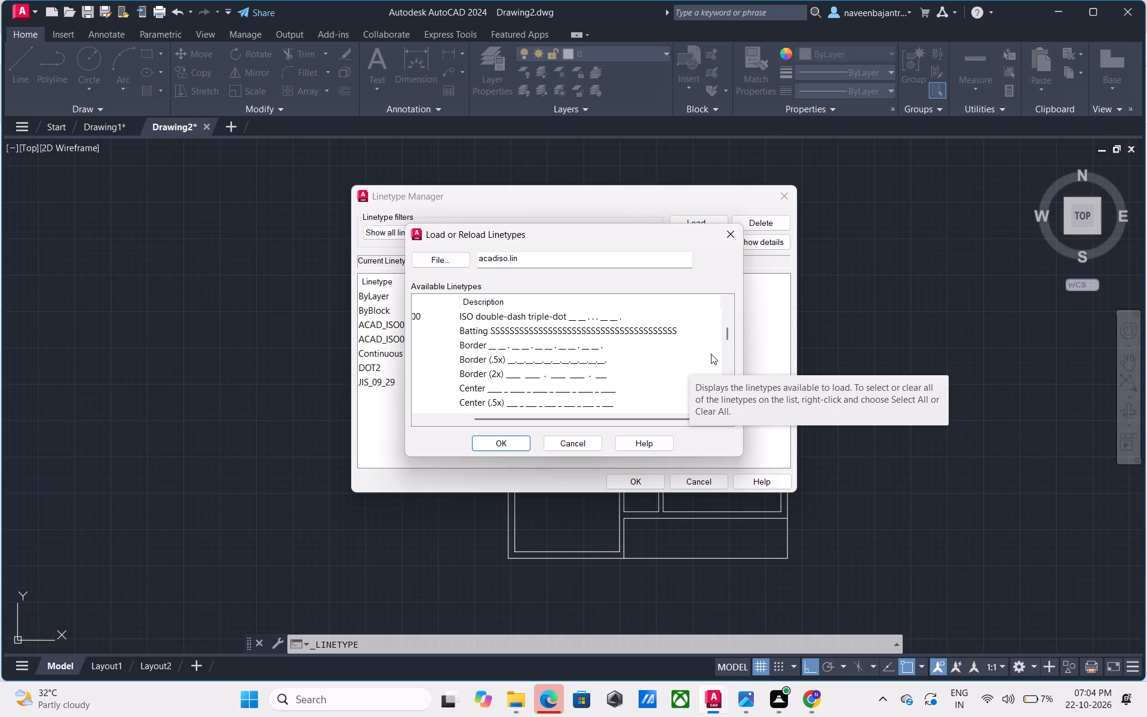
scroll(711, 354, "up", 1)
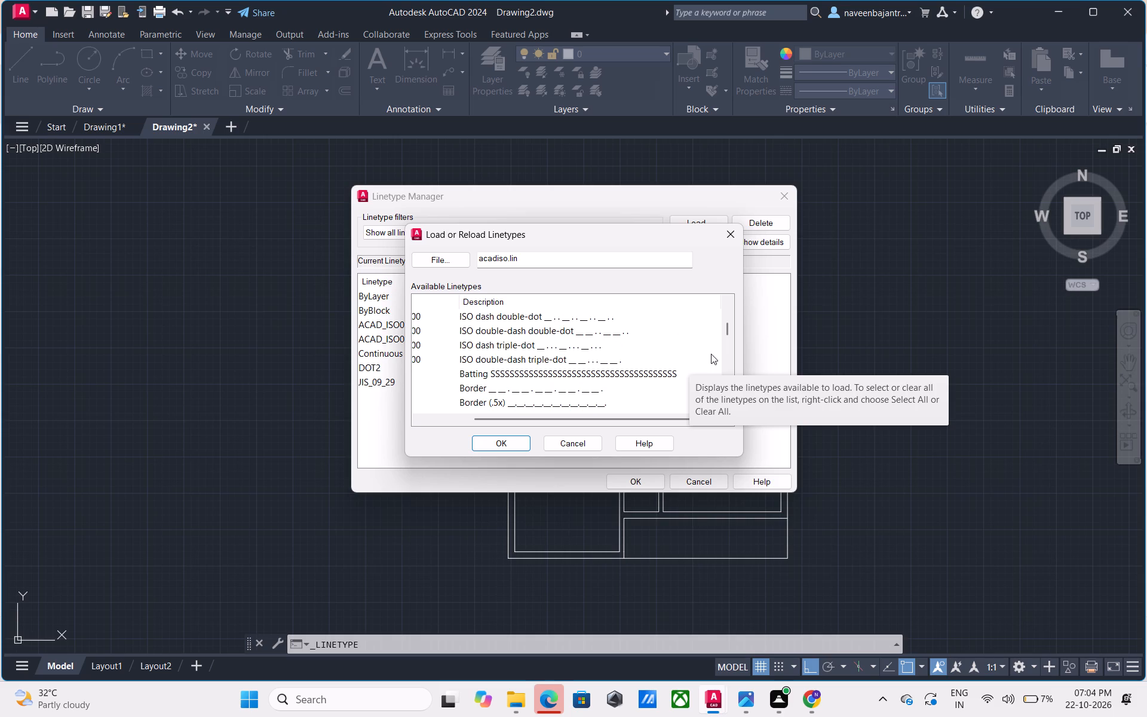
scroll(711, 354, "up", 1)
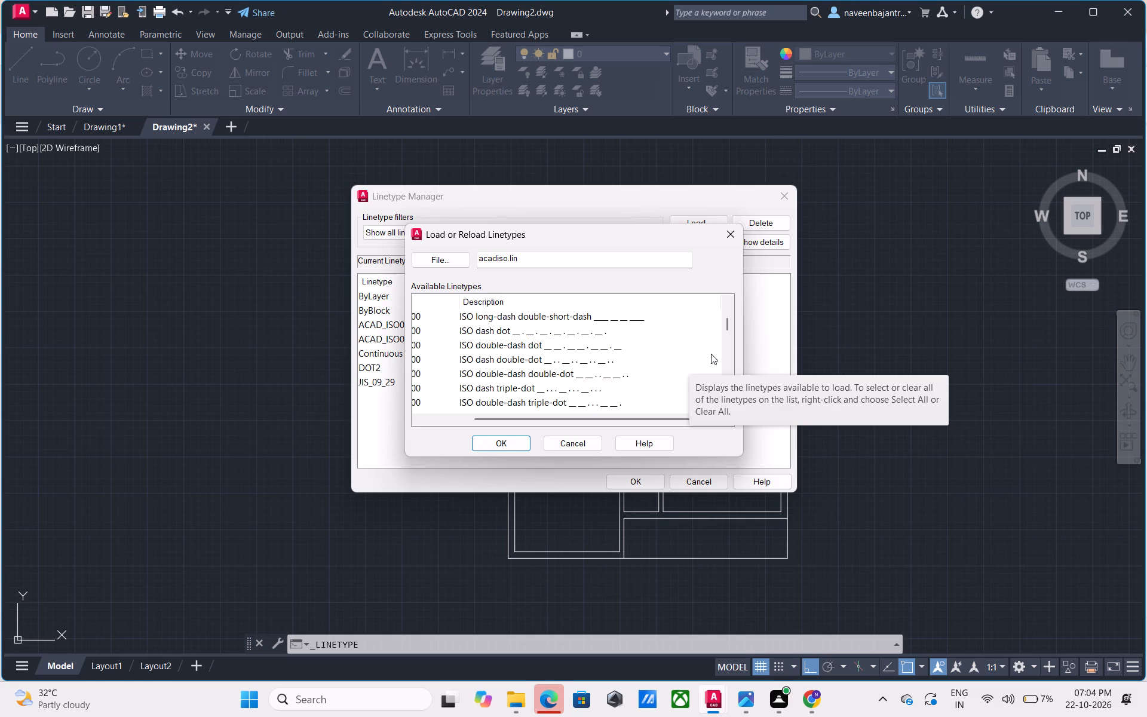
scroll(711, 354, "up", 3)
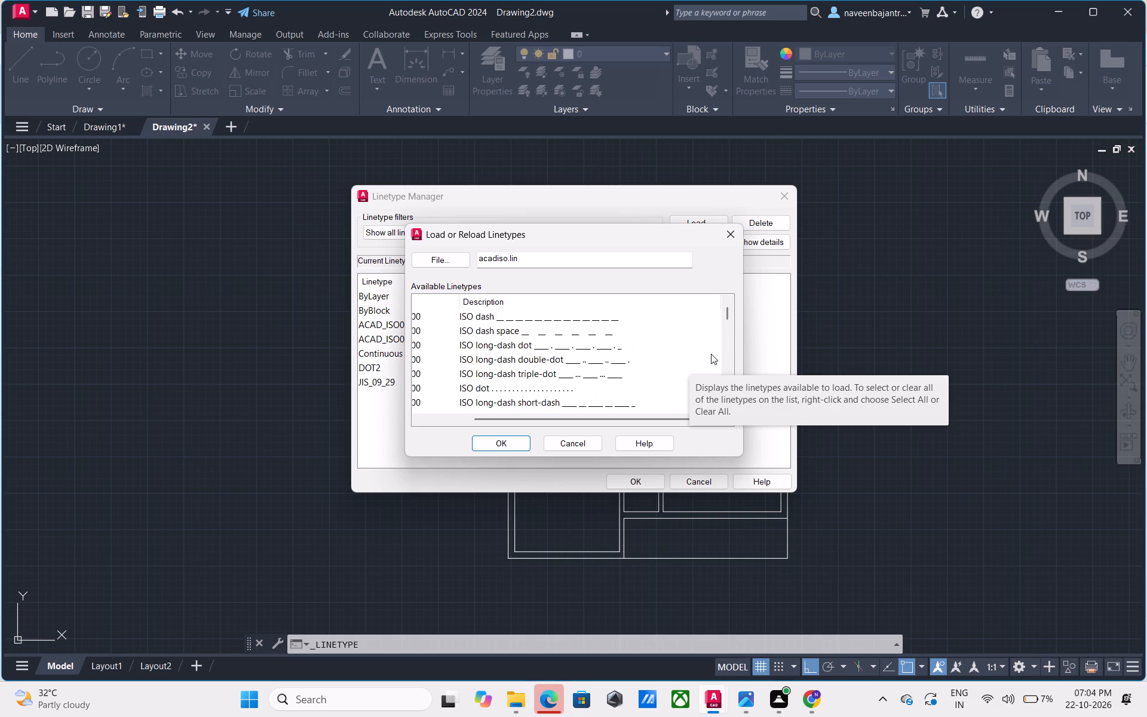
scroll(711, 354, "down", 2)
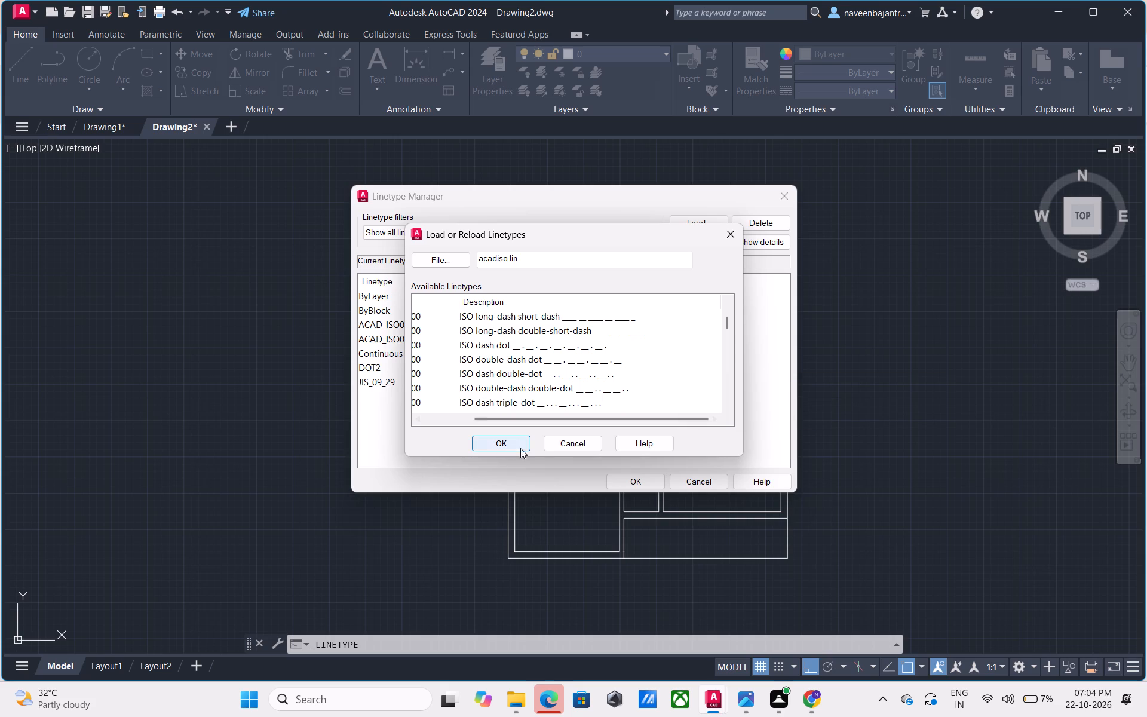
left_click(564, 449)
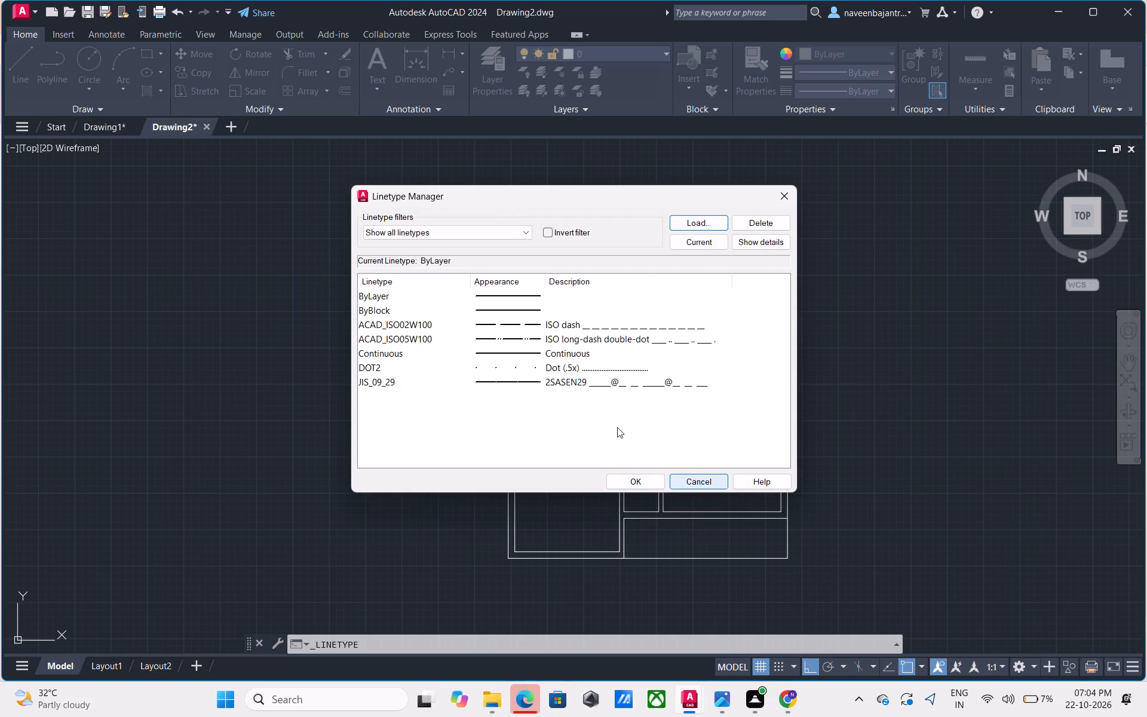
Select the DOT2 linetype among the loaded linetypes and accept the Linetype Manager.
left_click(483, 370)
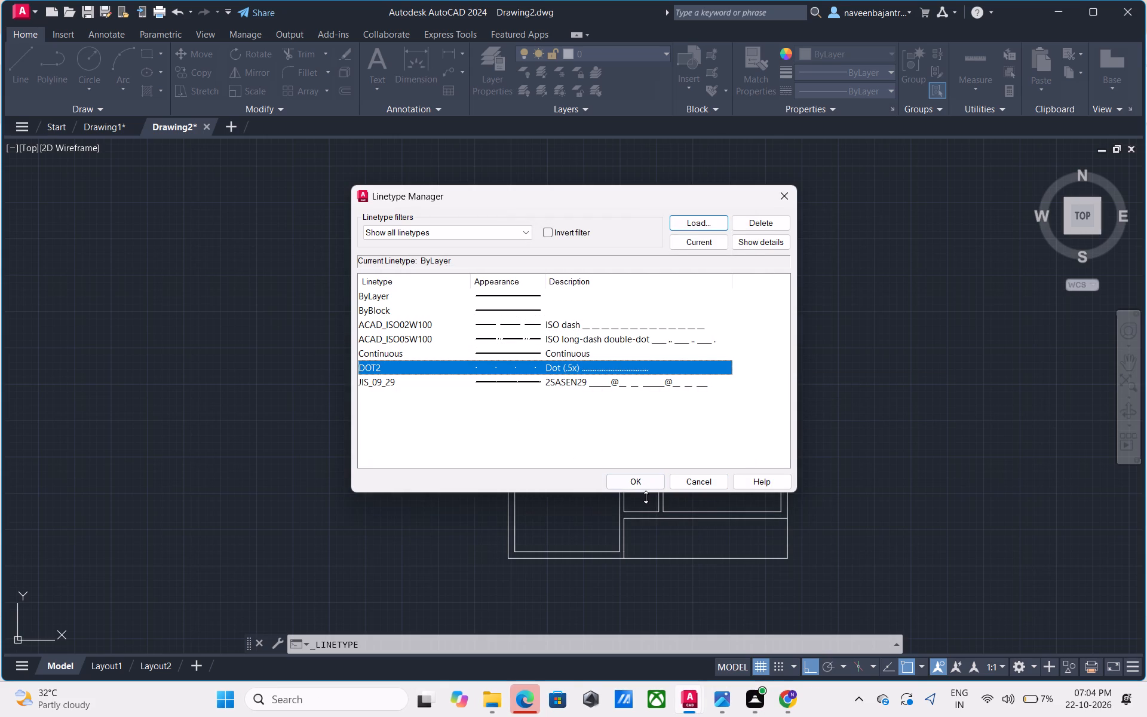
left_click(646, 486)
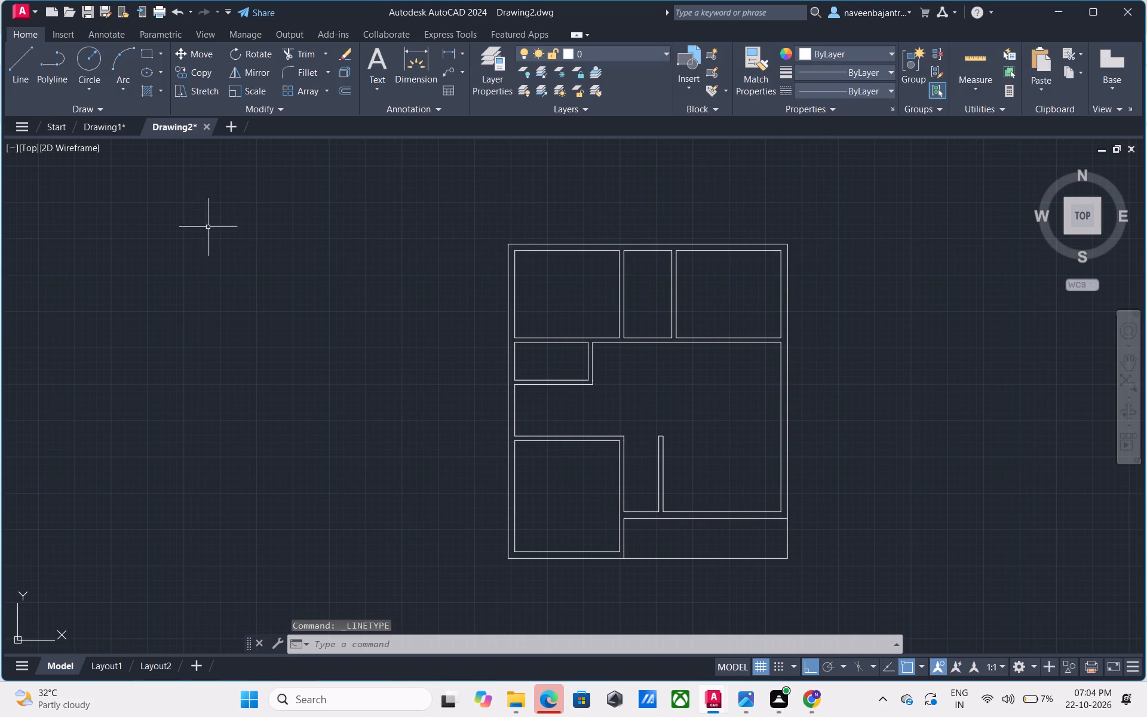
Open DesignCenter with the DC command.
type("DC")
key("space")
Look through the end of the DesignCenter folder tree, covering the sheet and project folders, the loose drawings such as SITE_ PLAN.DWG, and the drives.
scroll(321, 338, "down", 10)
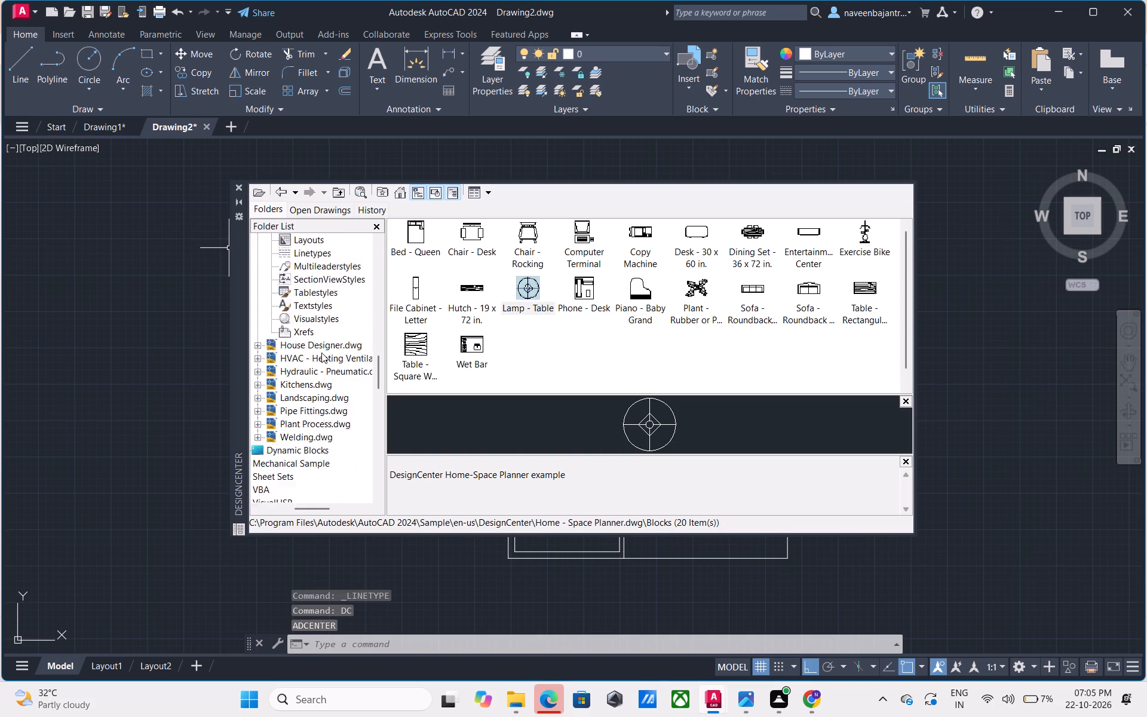
scroll(321, 353, "down", 15)
scroll(304, 365, "down", 14)
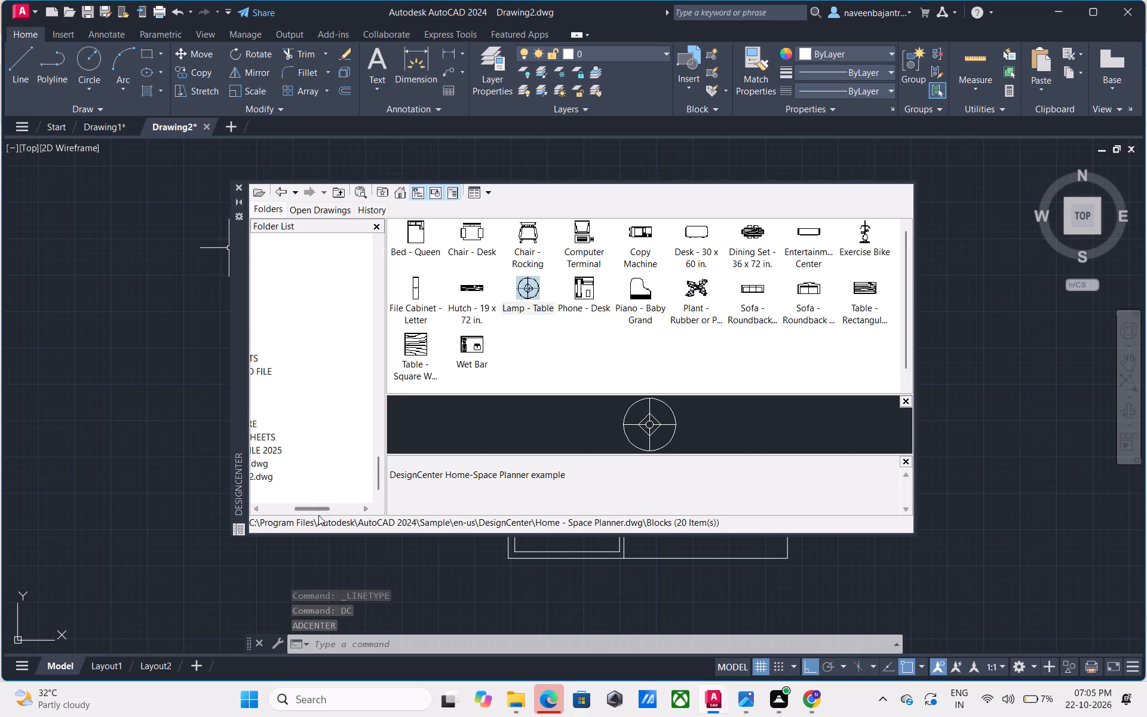
left_click_drag(318, 510, 289, 513)
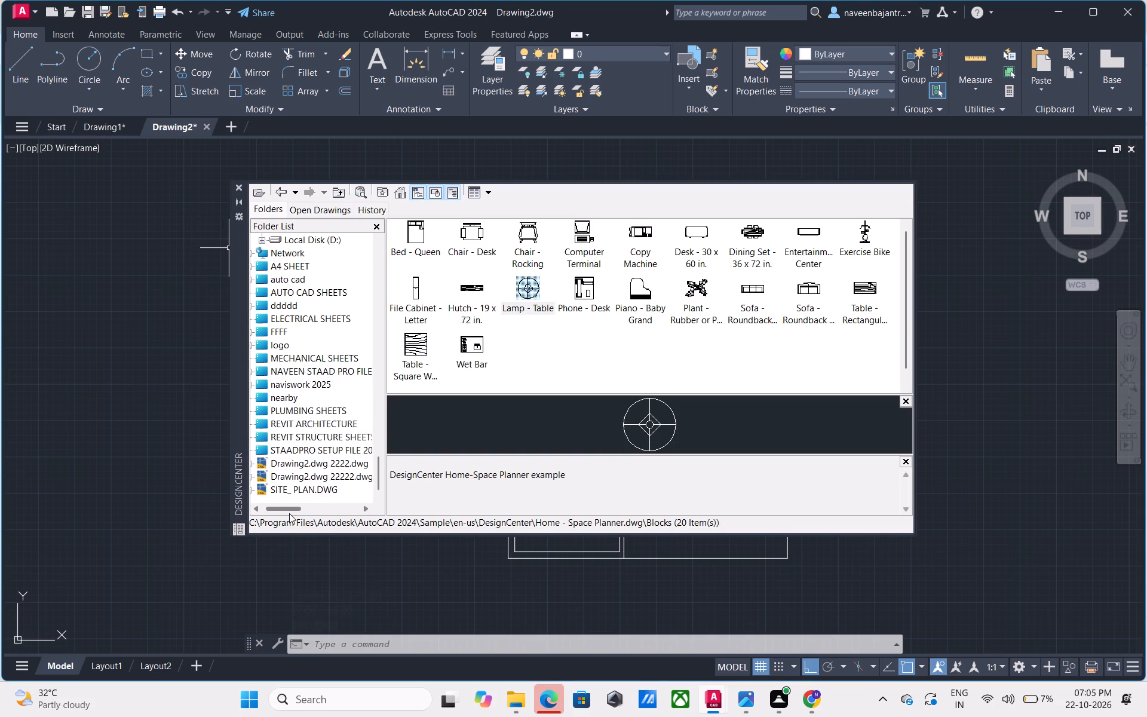
left_click_drag(289, 513, 288, 513)
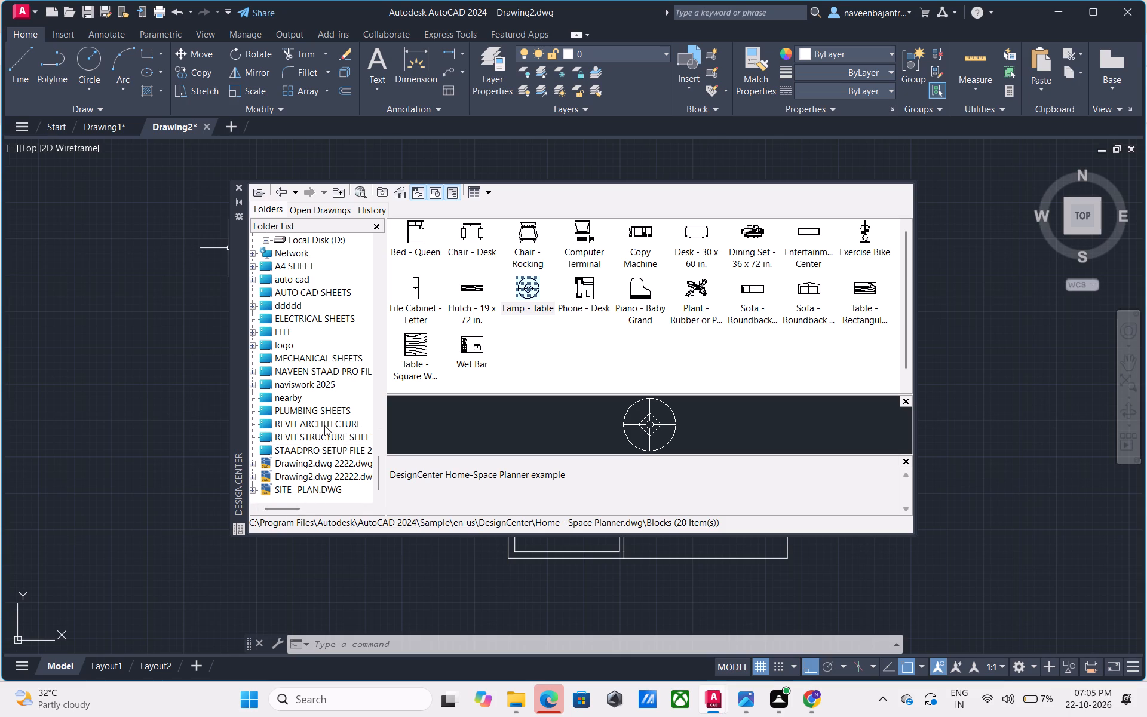
scroll(324, 425, "up", 1)
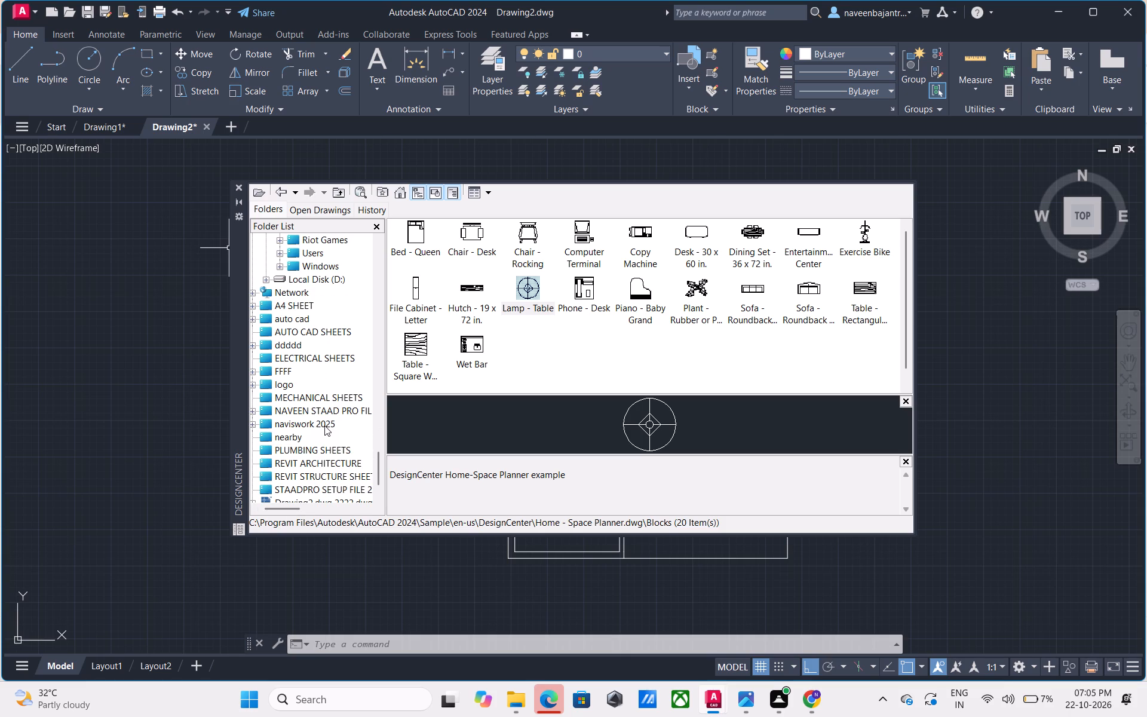
scroll(324, 425, "up", 1)
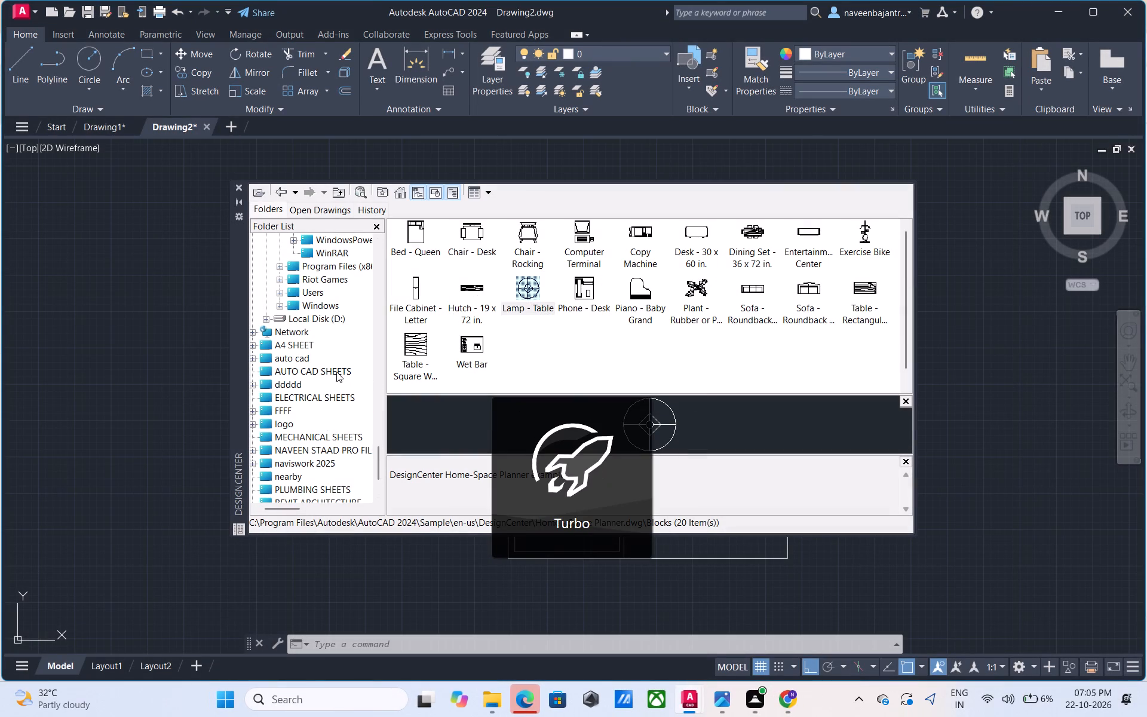
scroll(336, 372, "down", 1)
scroll(336, 372, "up", 1)
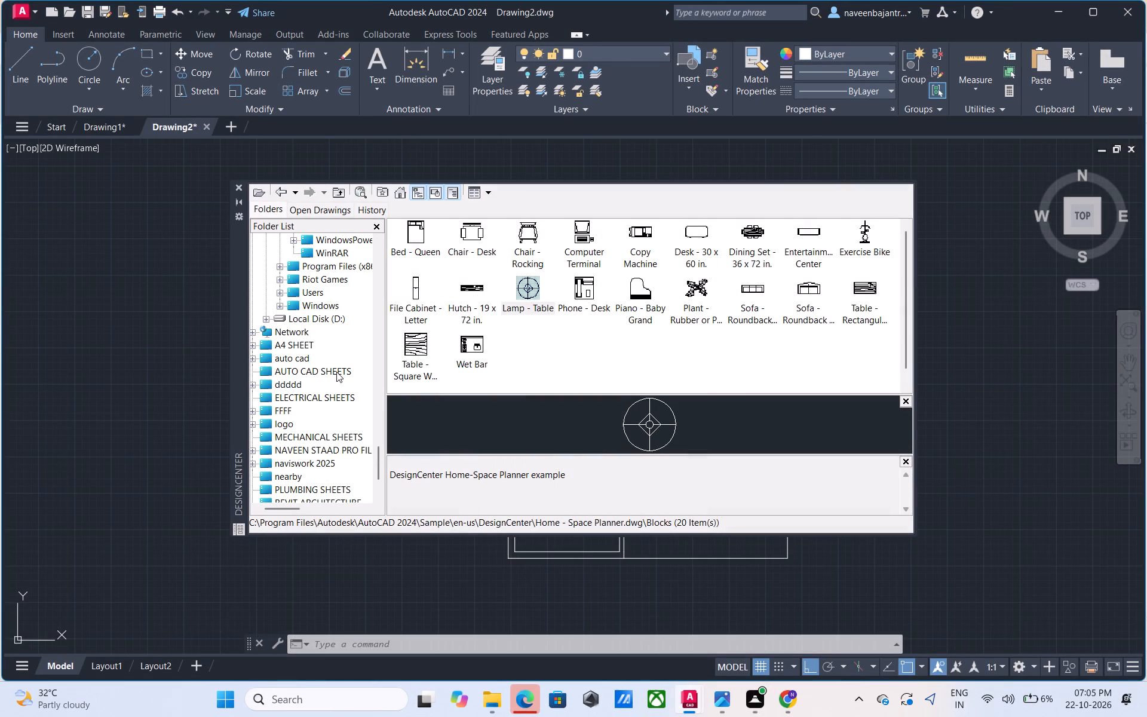
scroll(336, 372, "up", 2)
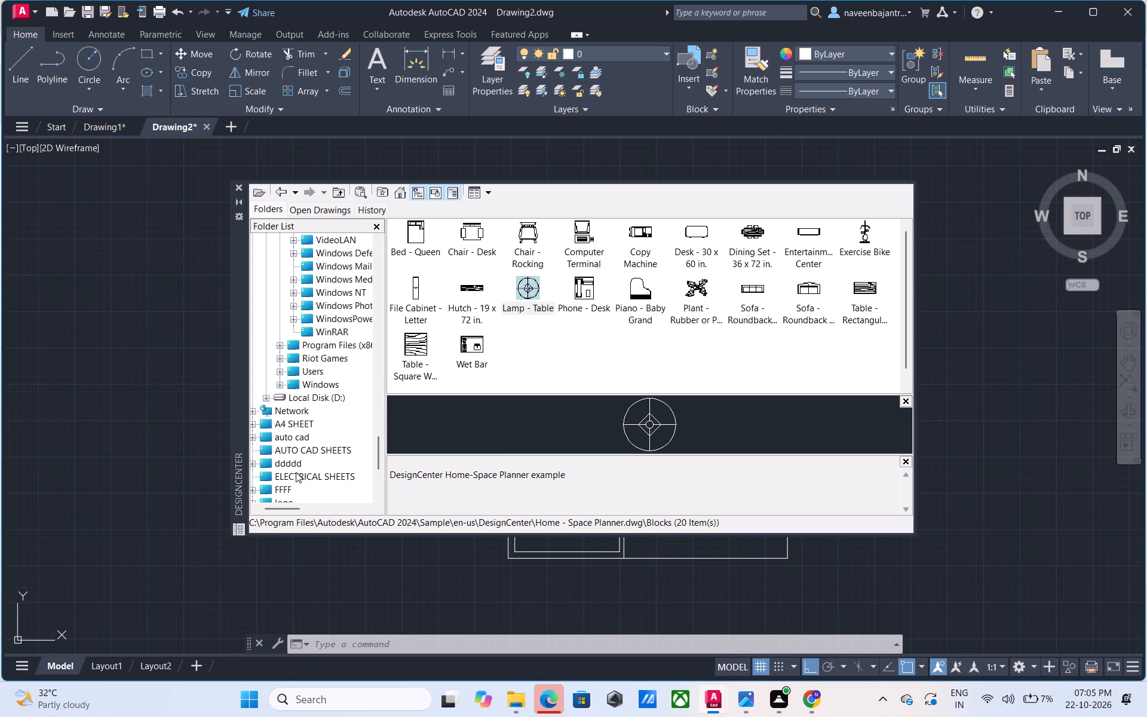
scroll(300, 463, "up", 1)
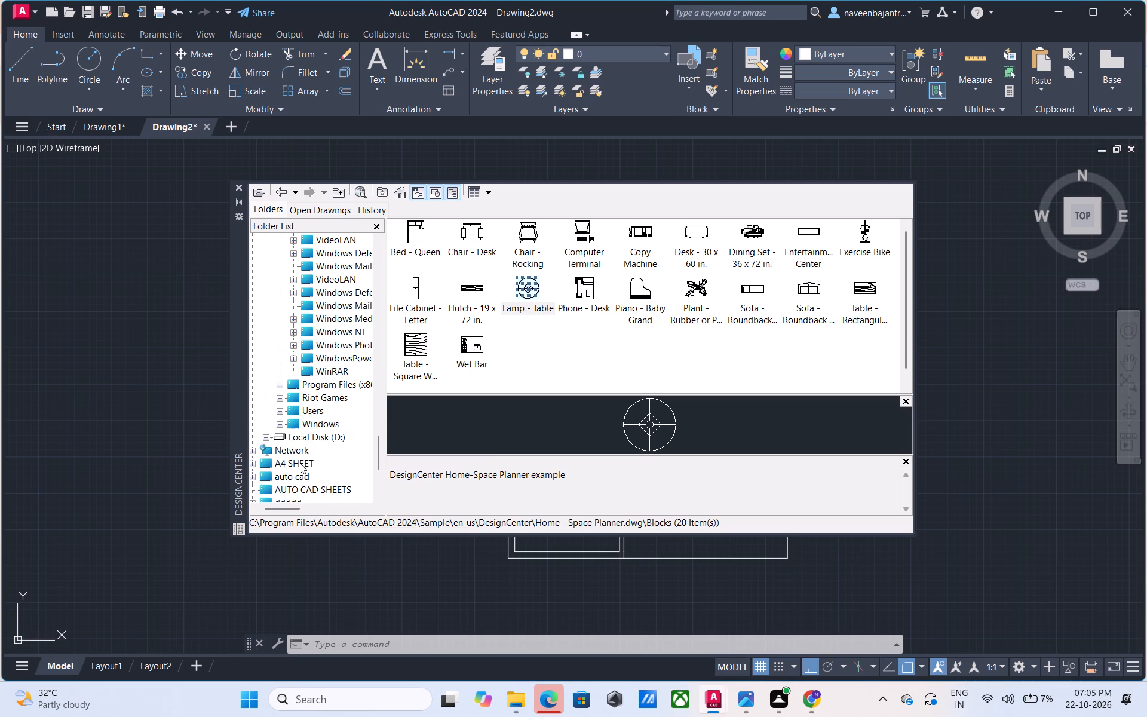
scroll(300, 463, "up", 1)
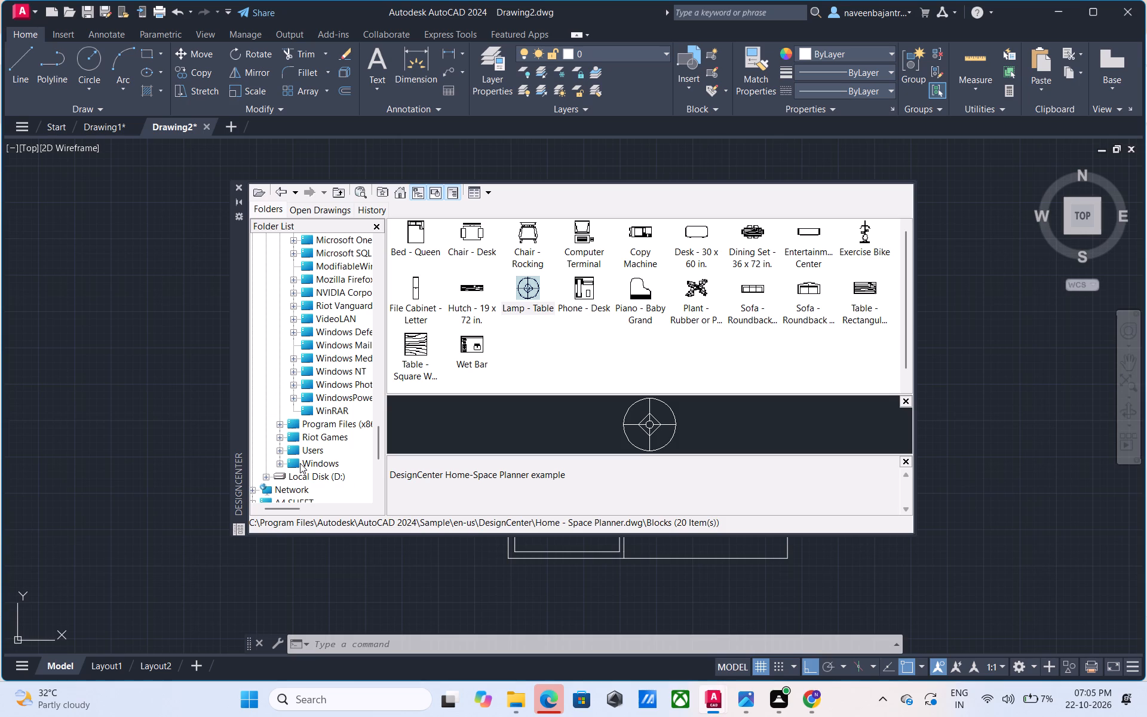
scroll(300, 463, "up", 1)
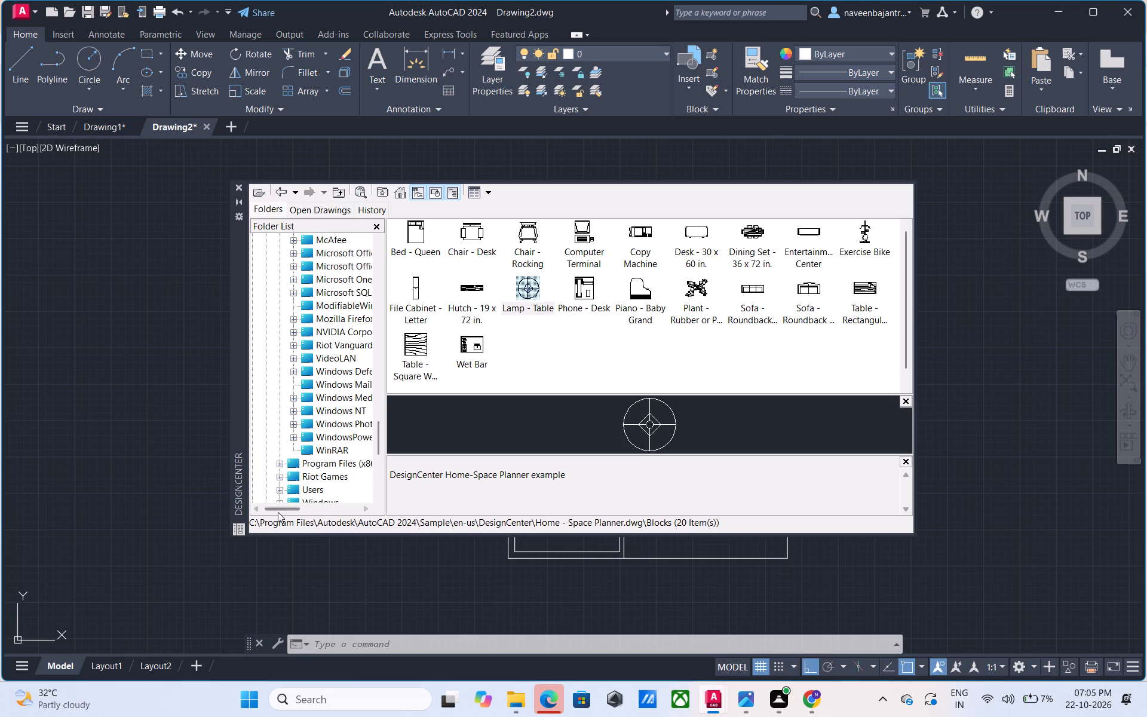
Look through the Program Files folders in the DesignCenter tree, from WinRAR back through Bentley to the AutoCAD 2024 subfolders.
left_click_drag(287, 508, 294, 508)
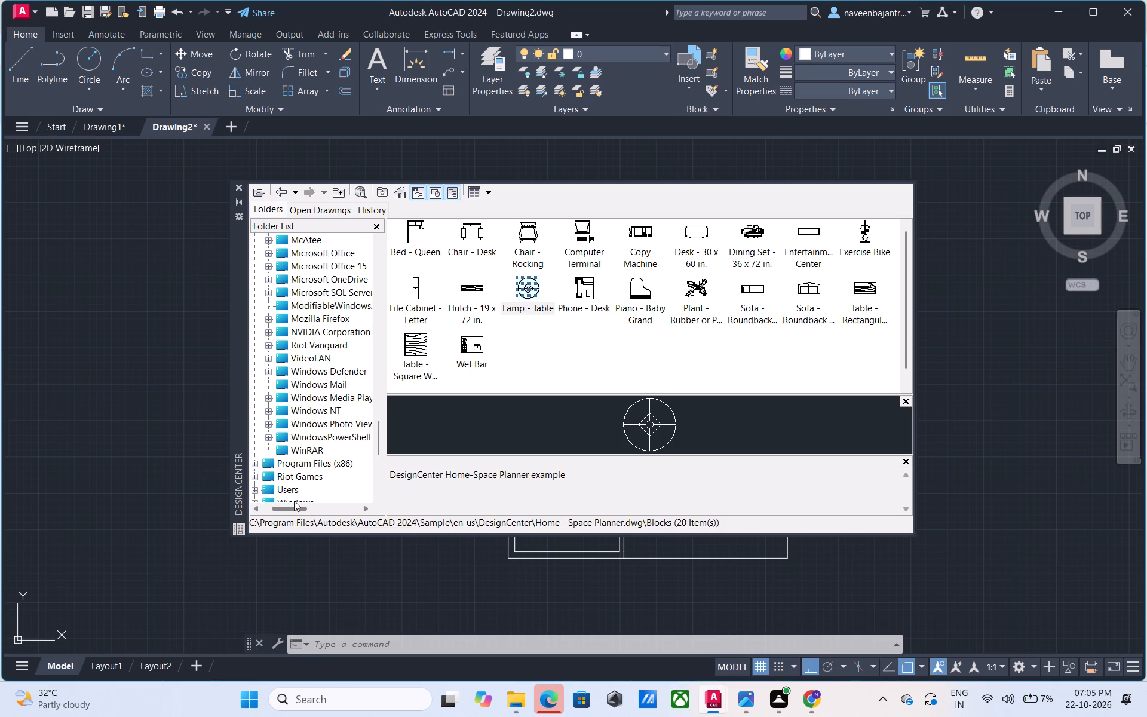
scroll(297, 470, "up", 2)
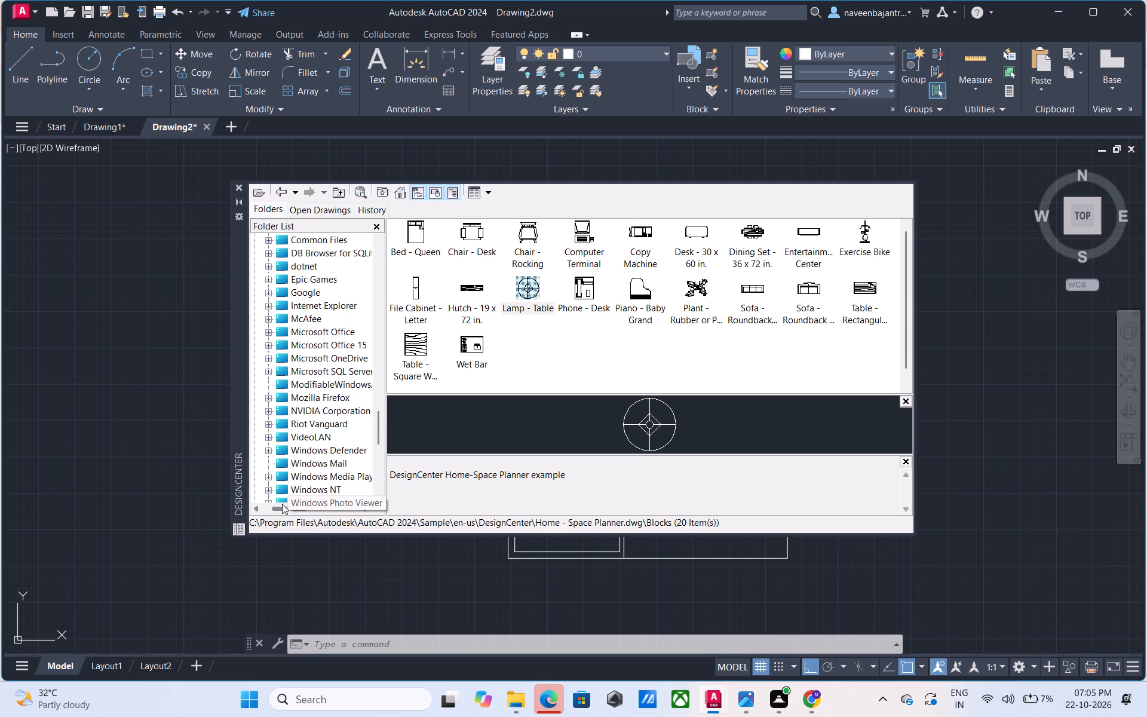
left_click(282, 505)
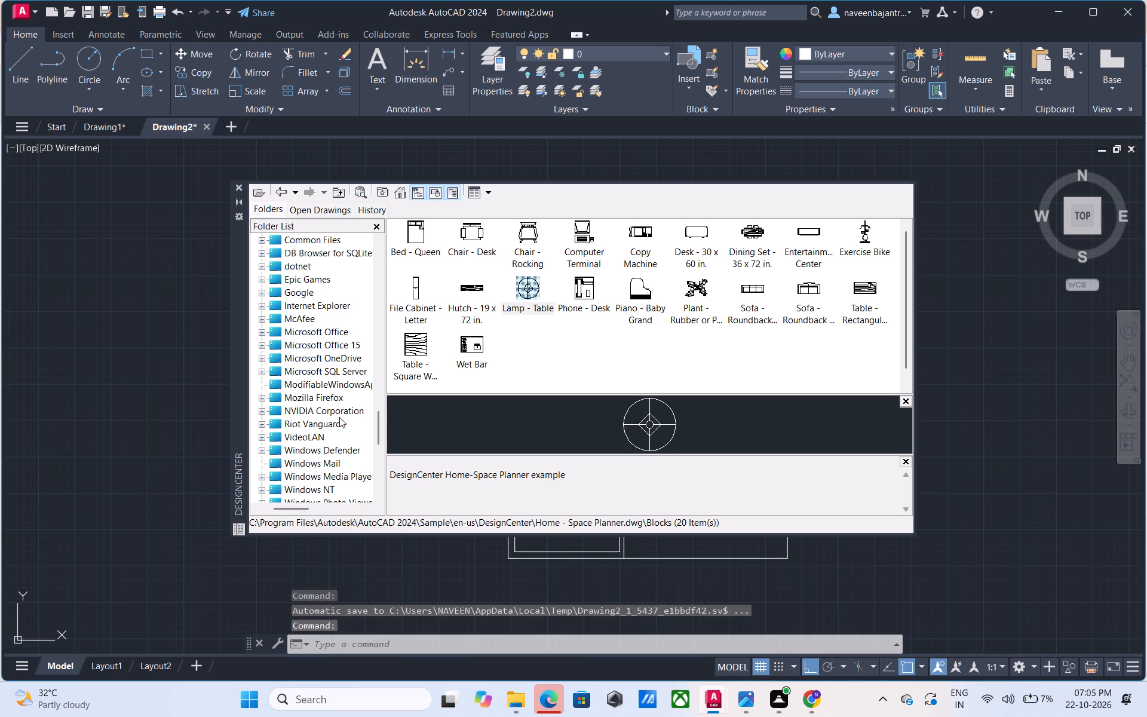
scroll(339, 417, "up", 1)
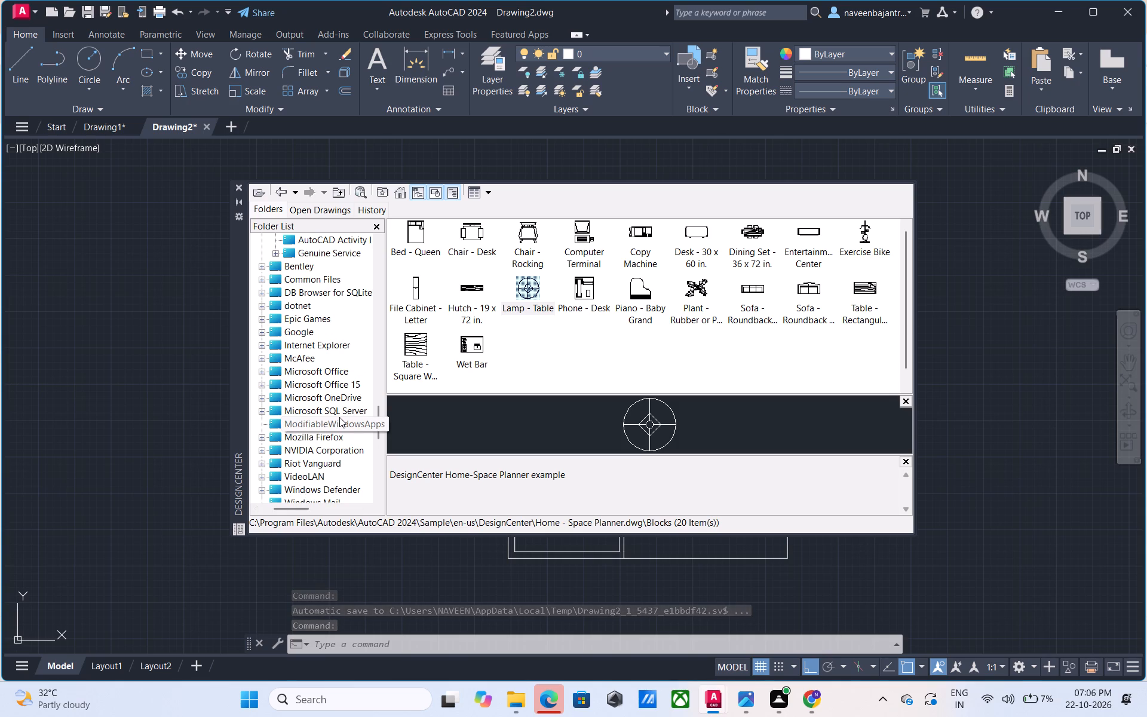
scroll(339, 417, "up", 1)
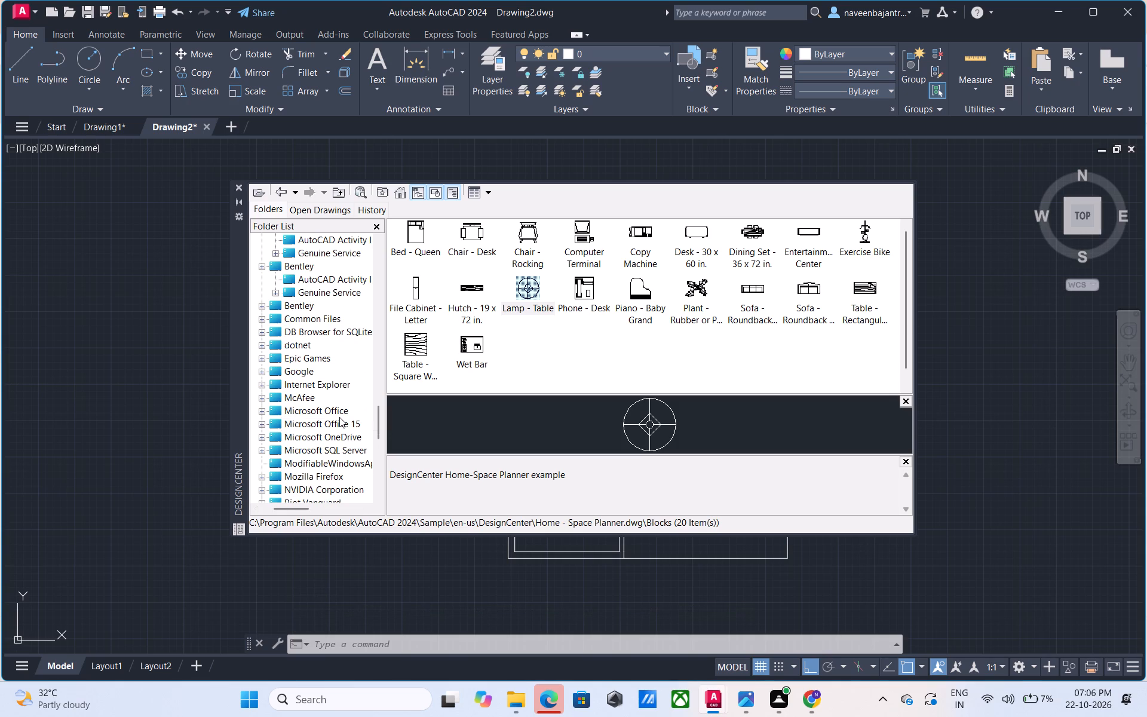
scroll(339, 417, "up", 1)
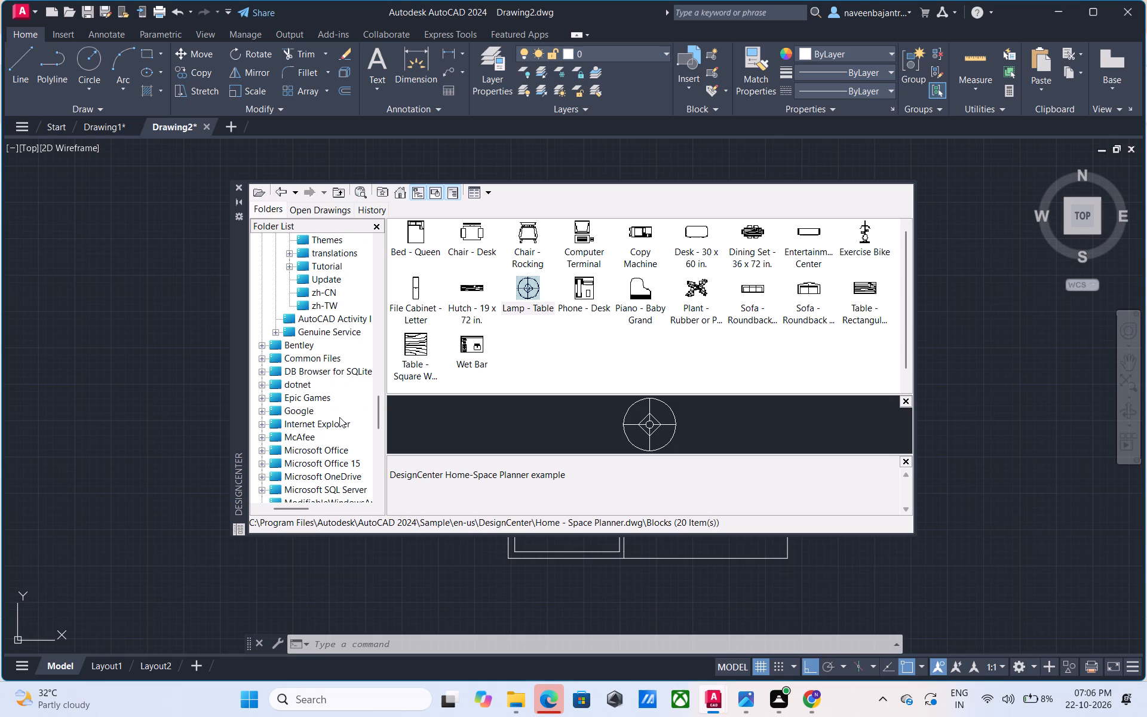
scroll(339, 417, "up", 1)
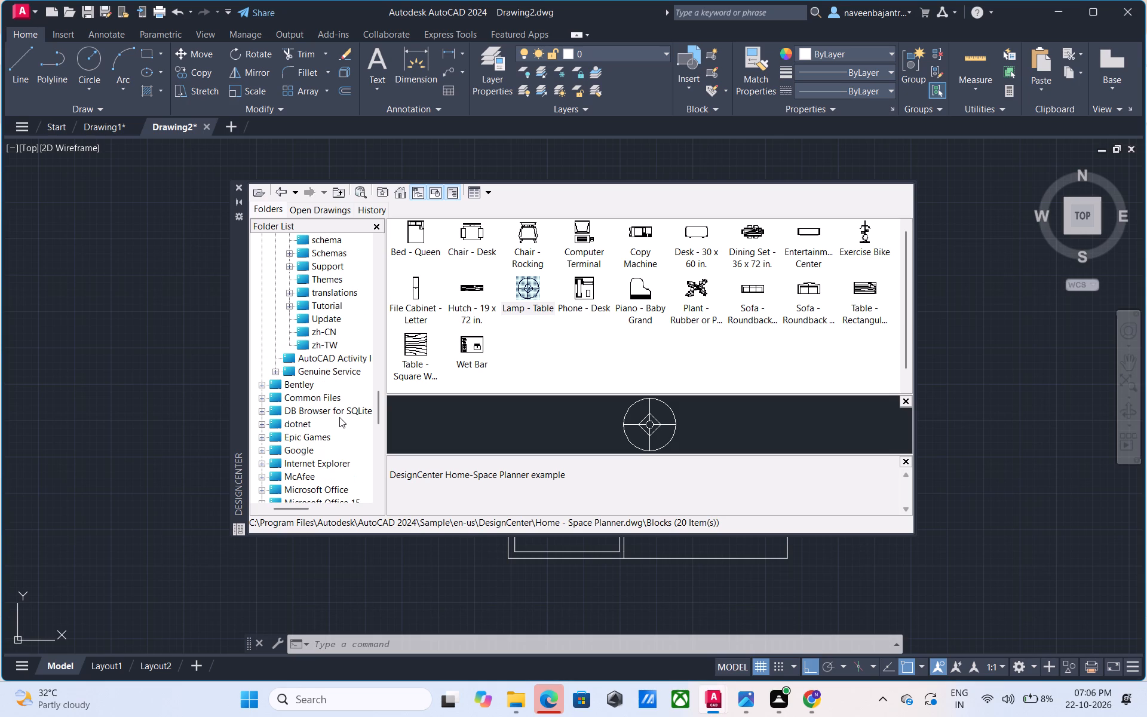
scroll(339, 417, "up", 2)
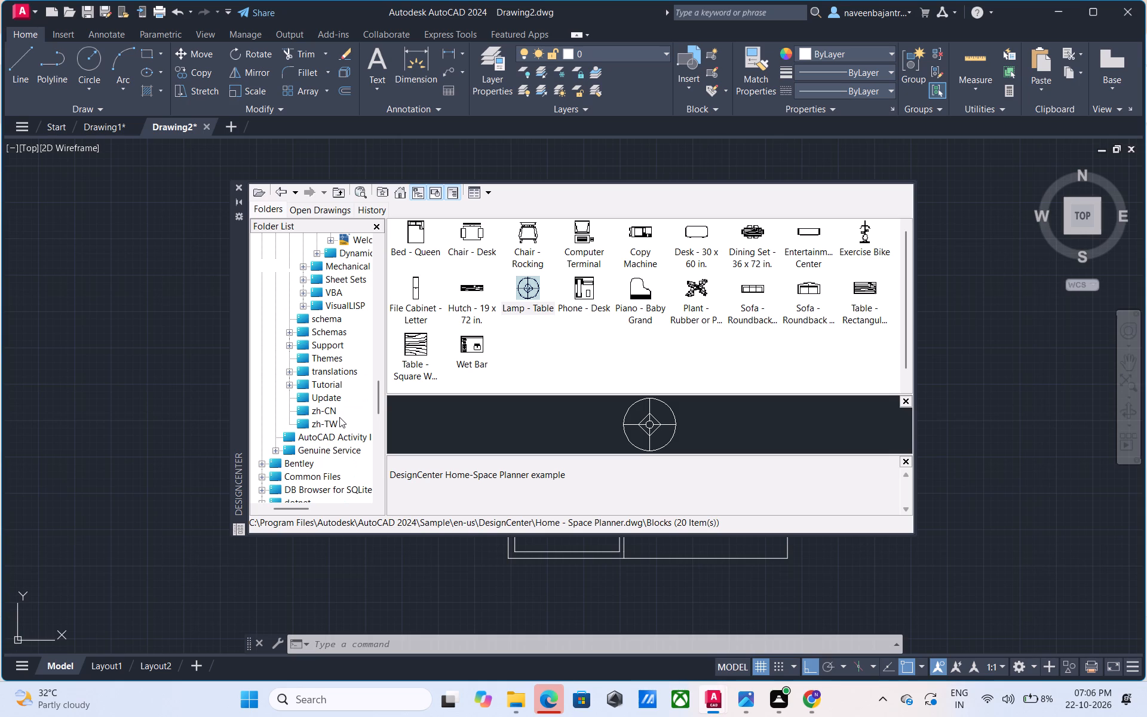
scroll(339, 417, "up", 1)
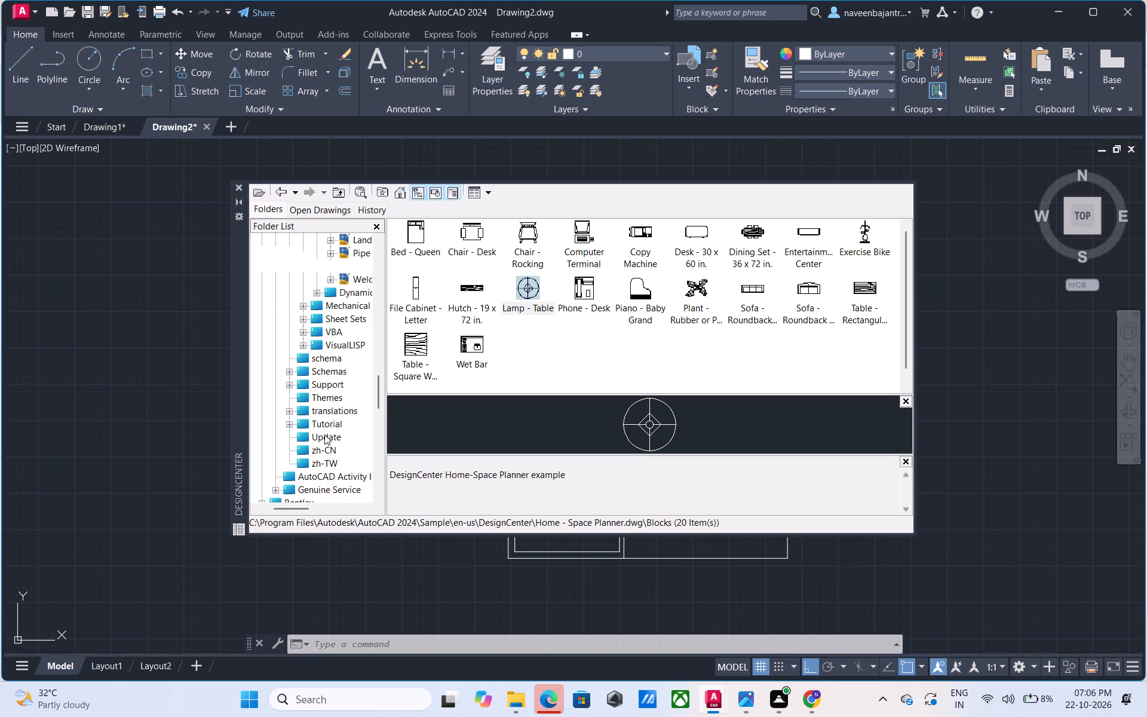
Look back through the DesignCenter sample drawings in the tree, from Welding.dwg past the Home - Space Planner contents to the Sample folder.
left_click_drag(290, 509, 300, 508)
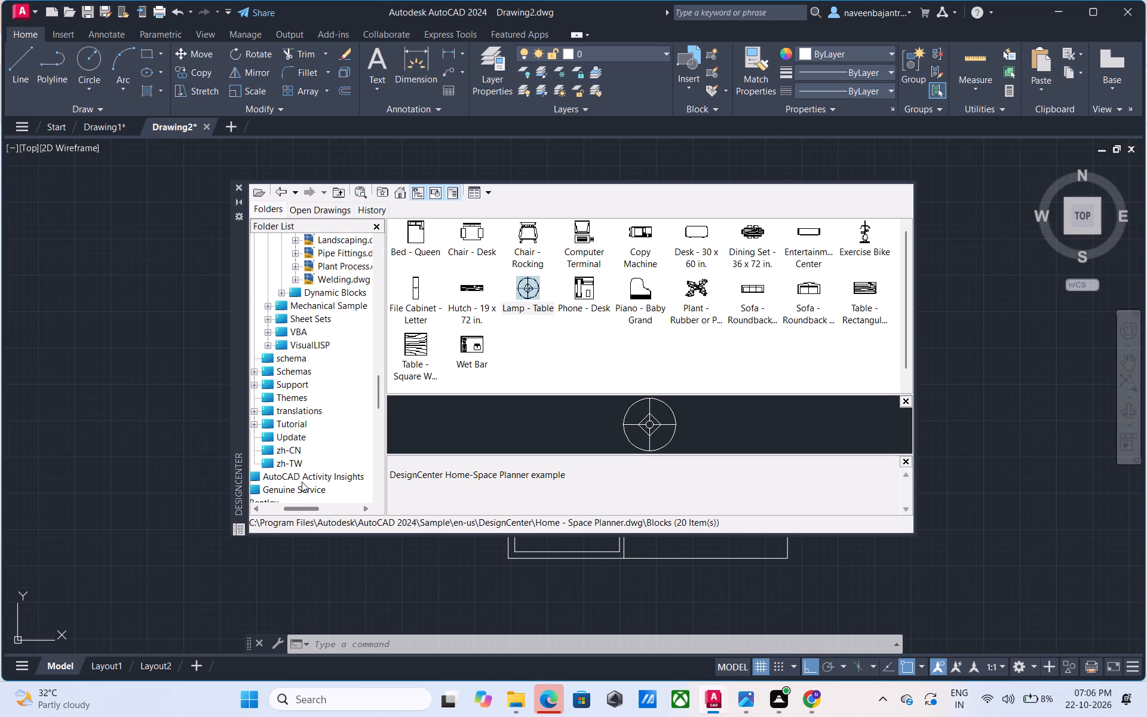
scroll(309, 442, "up", 2)
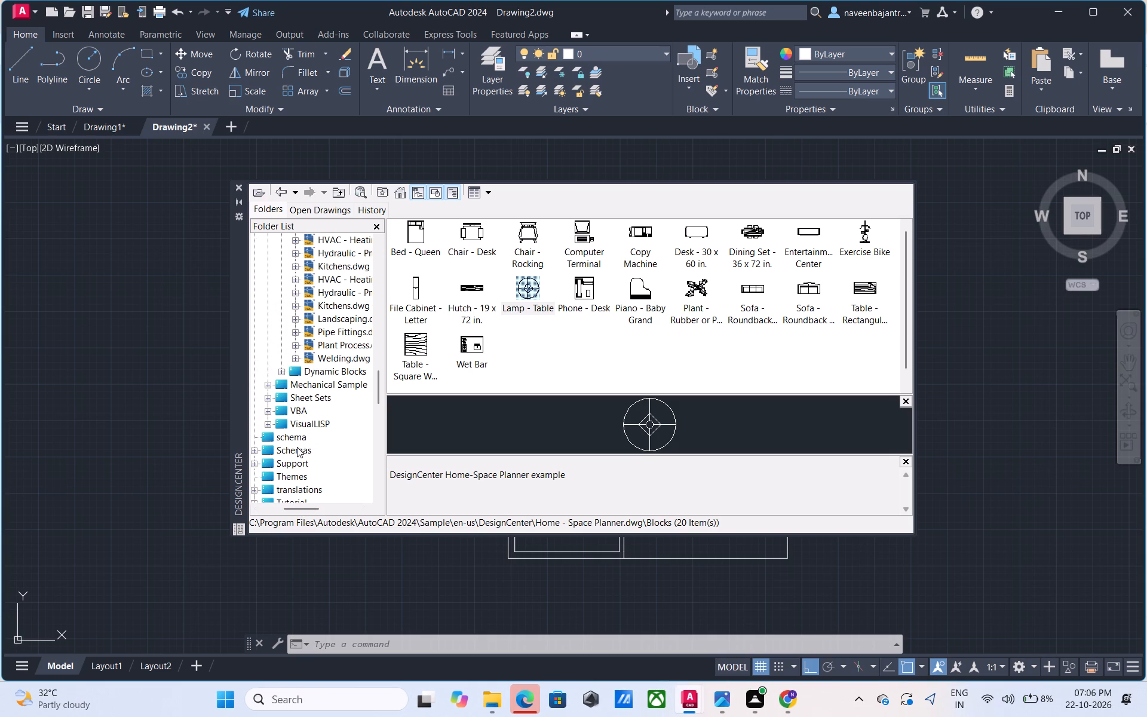
scroll(297, 447, "up", 1)
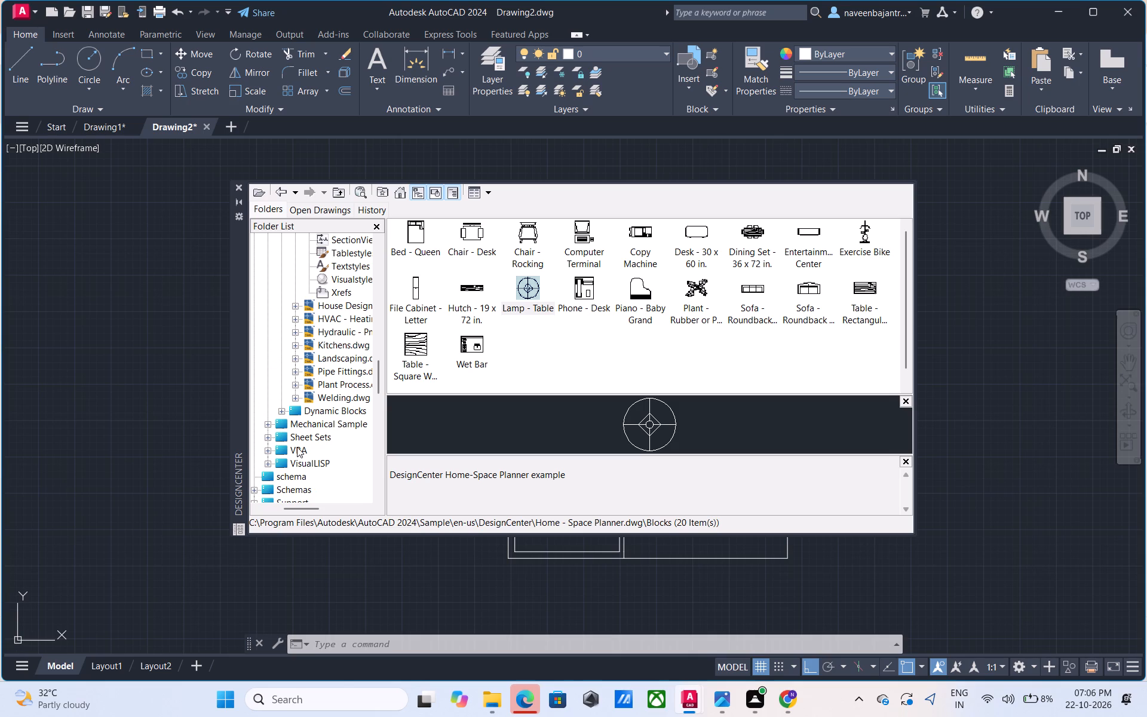
scroll(297, 447, "up", 1)
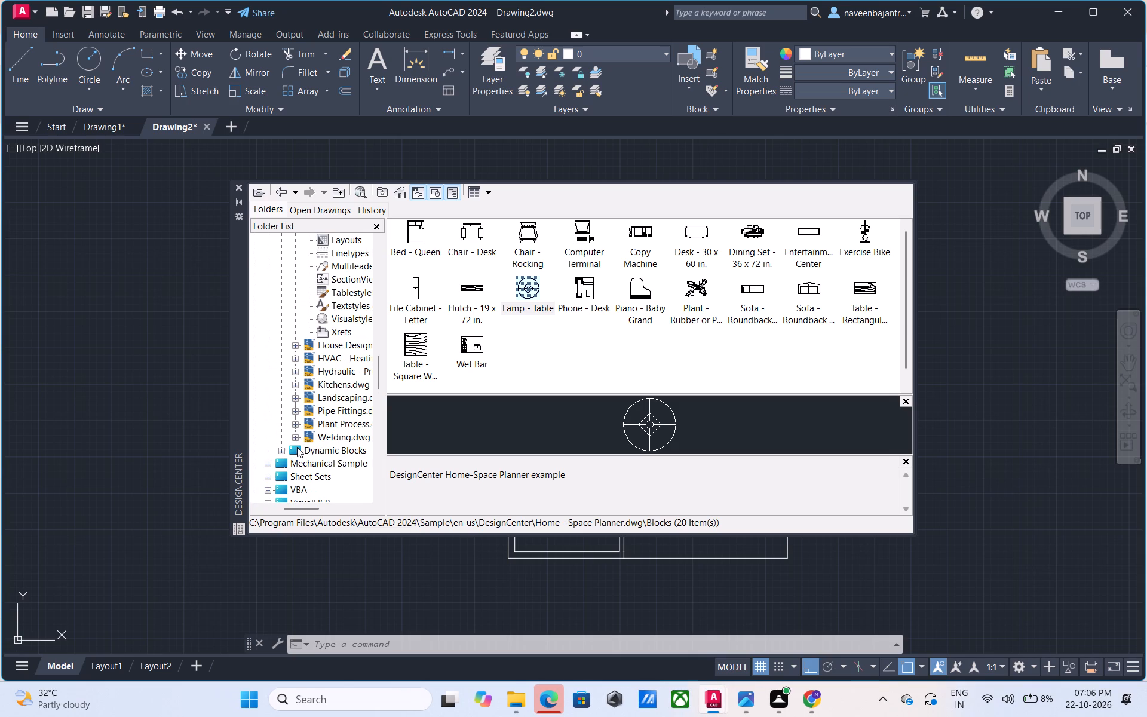
scroll(297, 447, "up", 1)
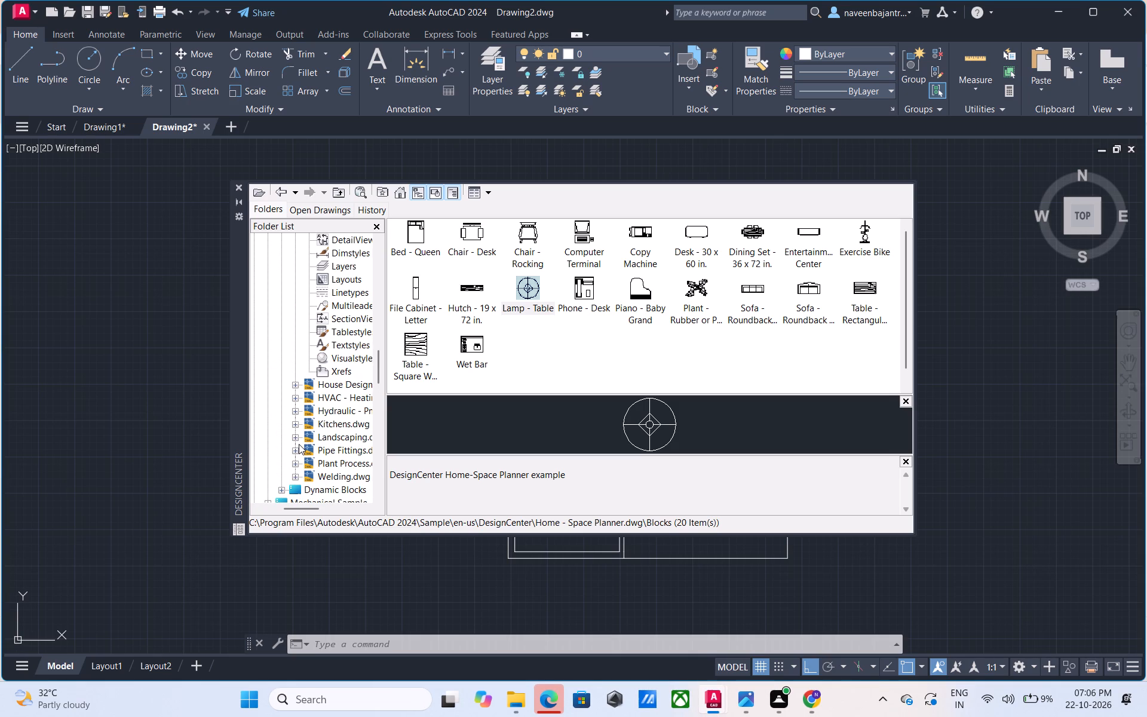
scroll(299, 444, "up", 1)
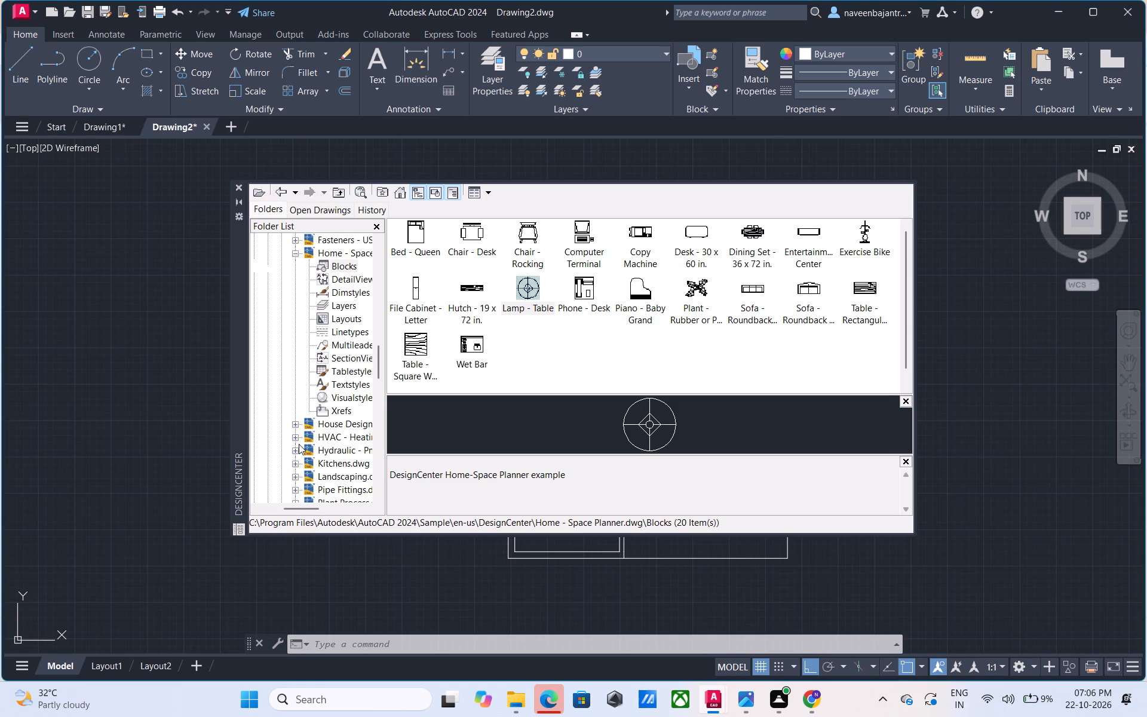
scroll(299, 444, "up", 1)
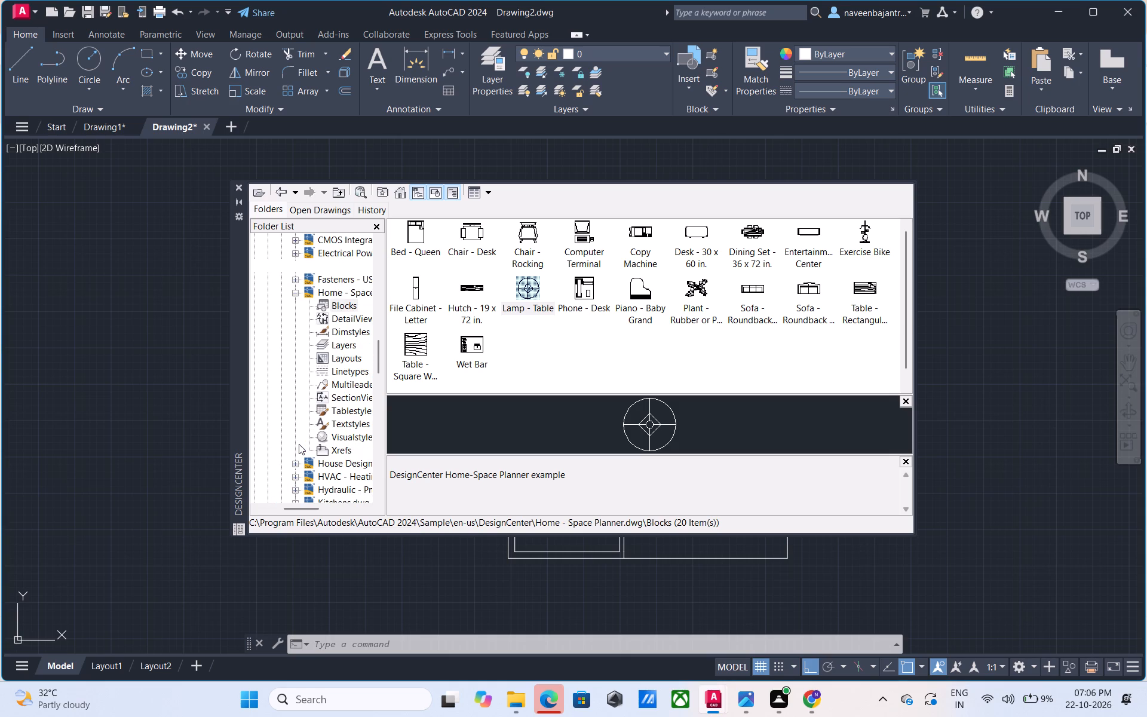
scroll(299, 444, "up", 2)
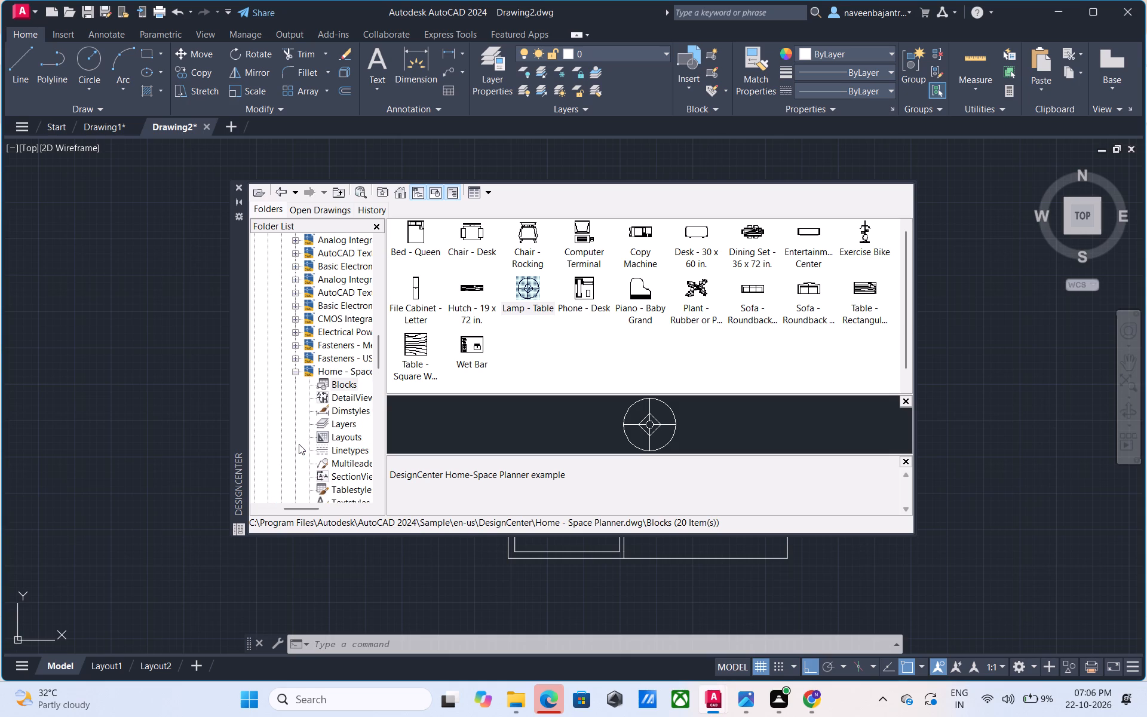
scroll(299, 444, "up", 1)
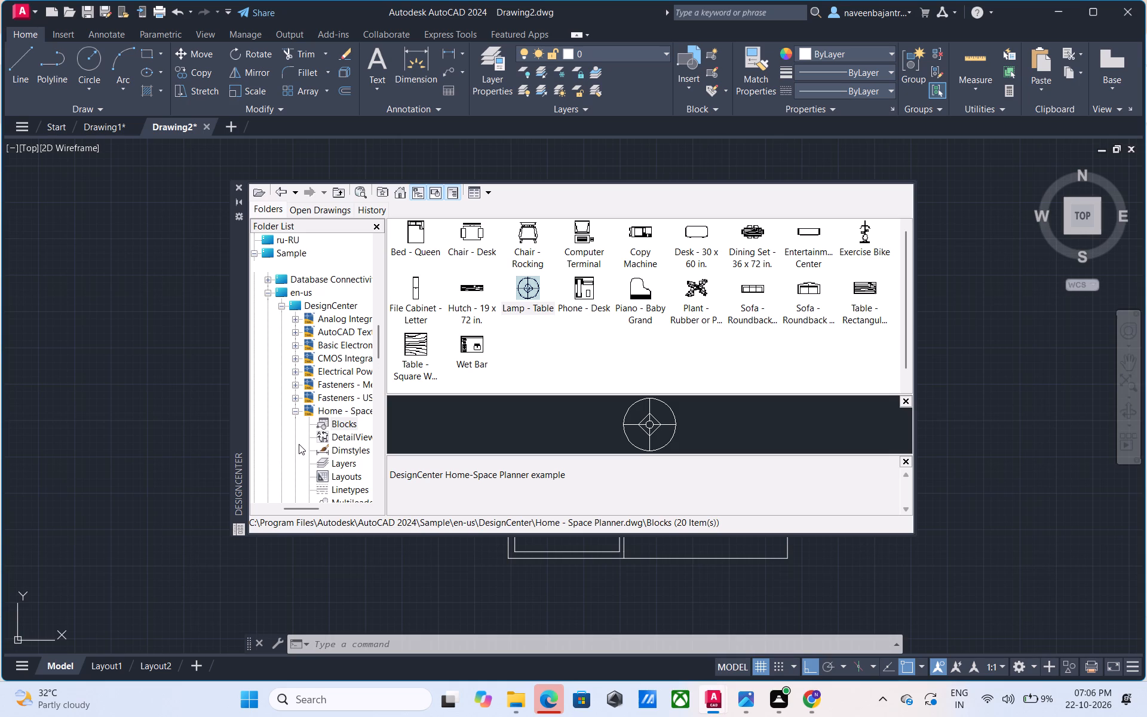
scroll(299, 444, "up", 2)
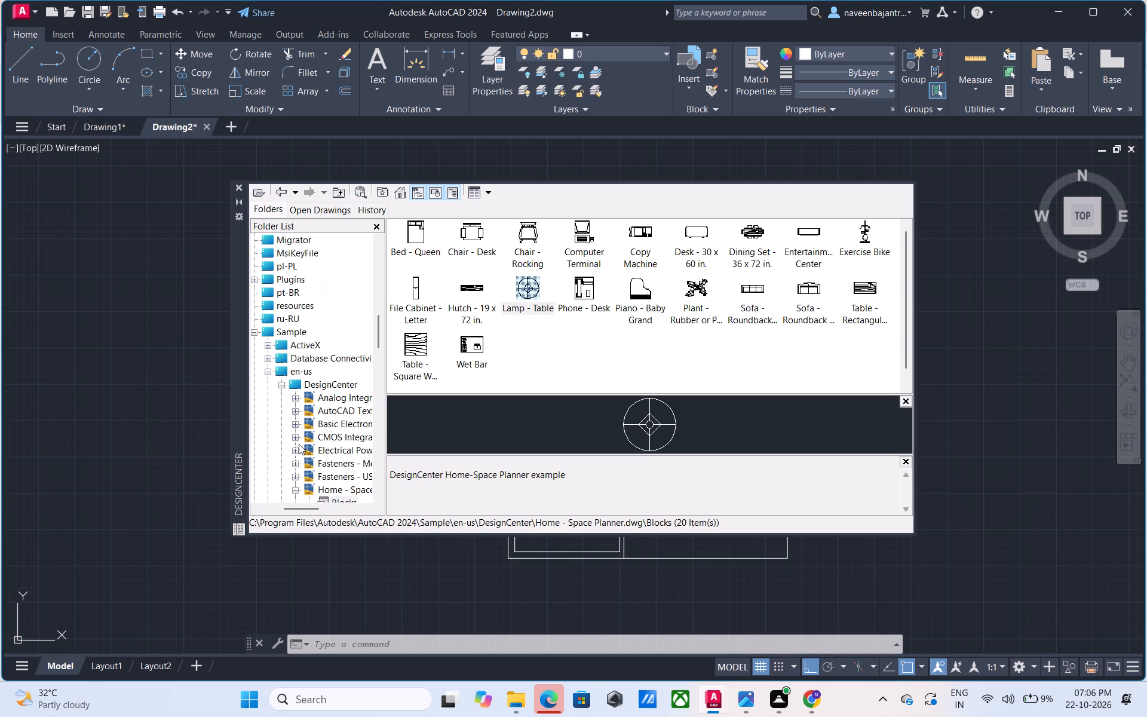
scroll(299, 444, "up", 1)
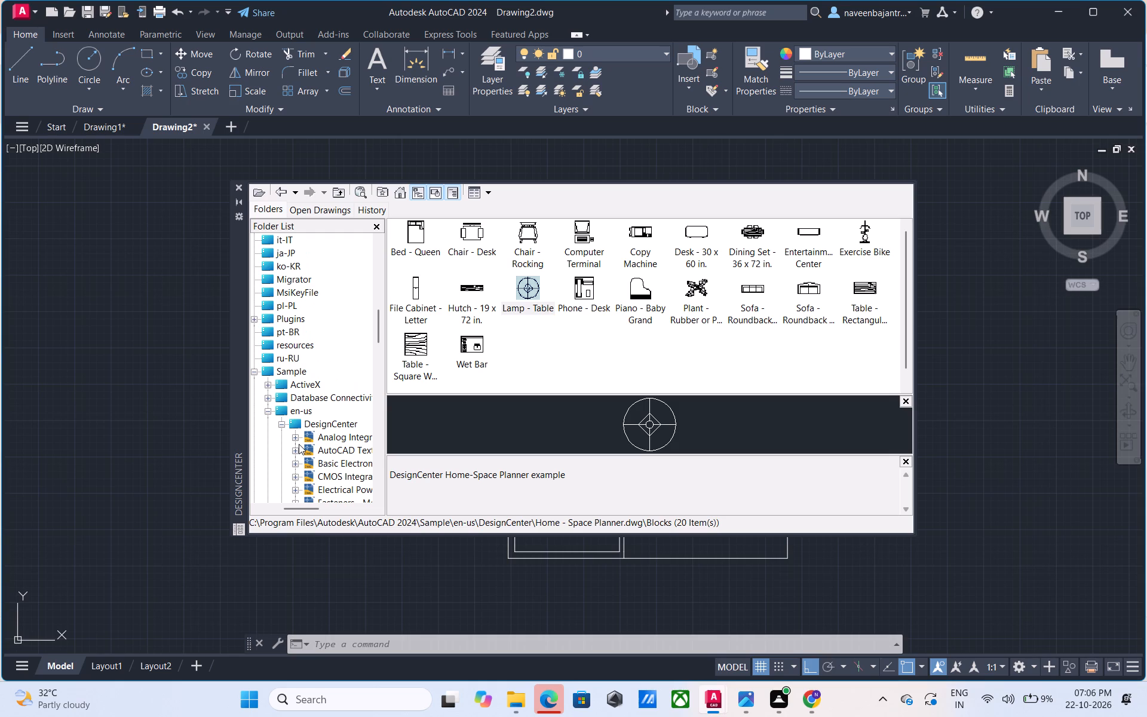
scroll(299, 443, "up", 1)
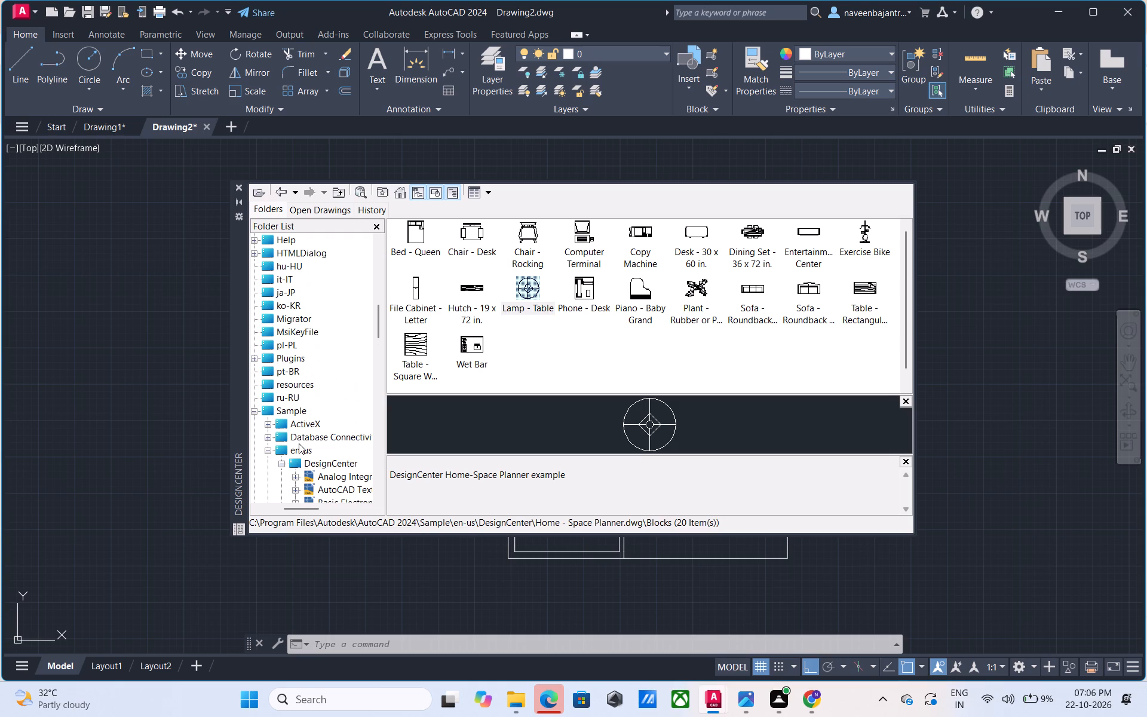
Look through the AutoCAD 2024 subfolders above Sample in the tree, back to the AutoCAD 2024 folder itself.
left_click(310, 510)
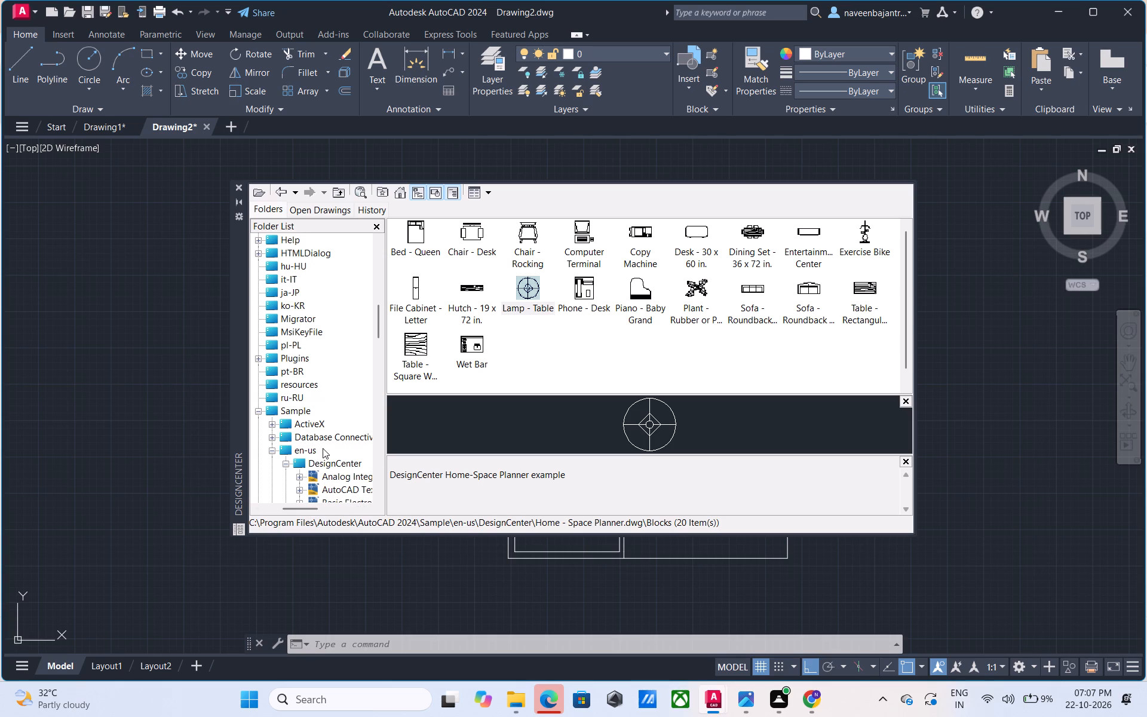
scroll(323, 448, "up", 1)
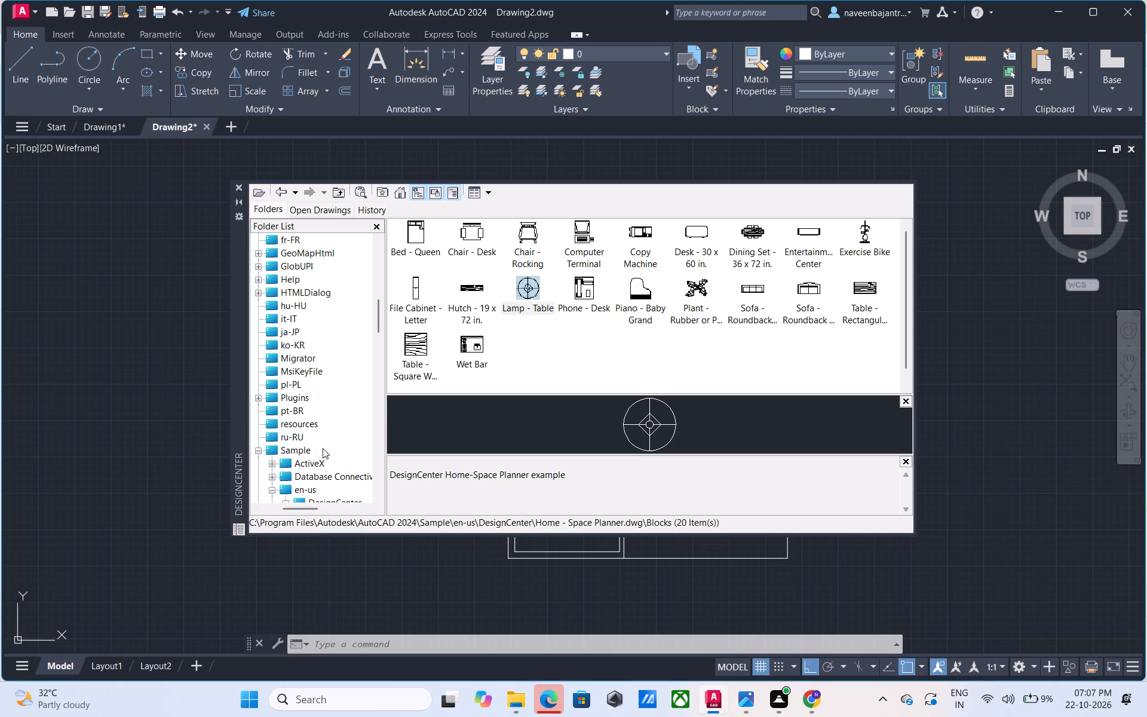
scroll(323, 448, "up", 1)
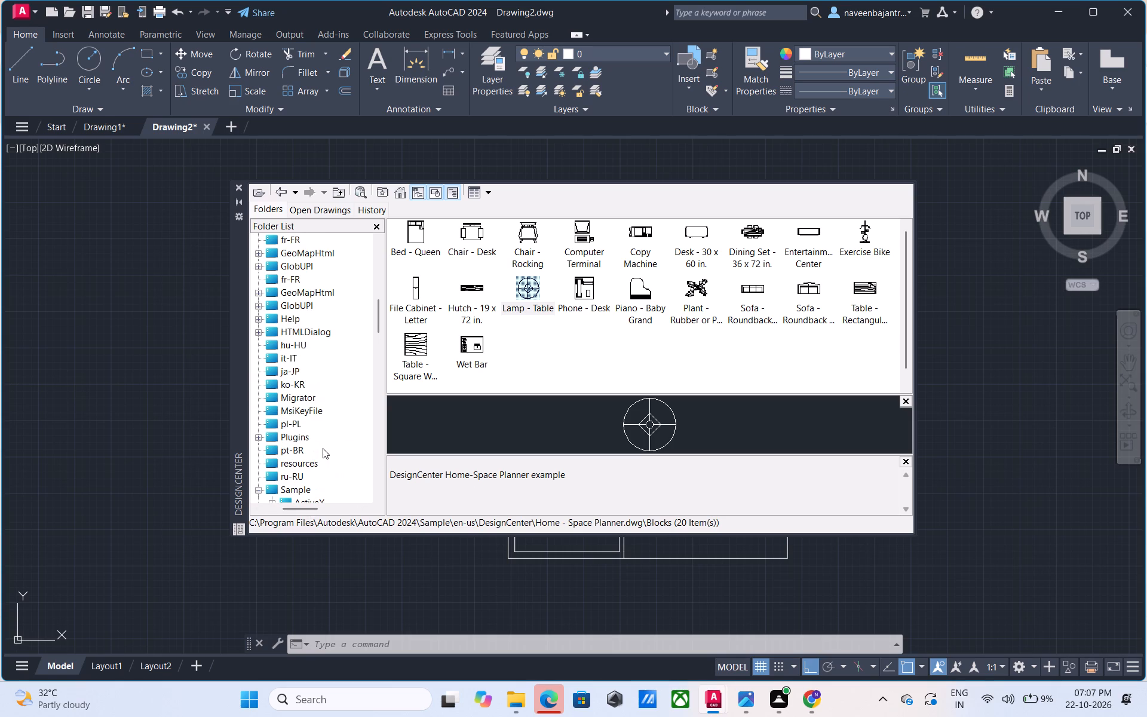
scroll(323, 448, "up", 1)
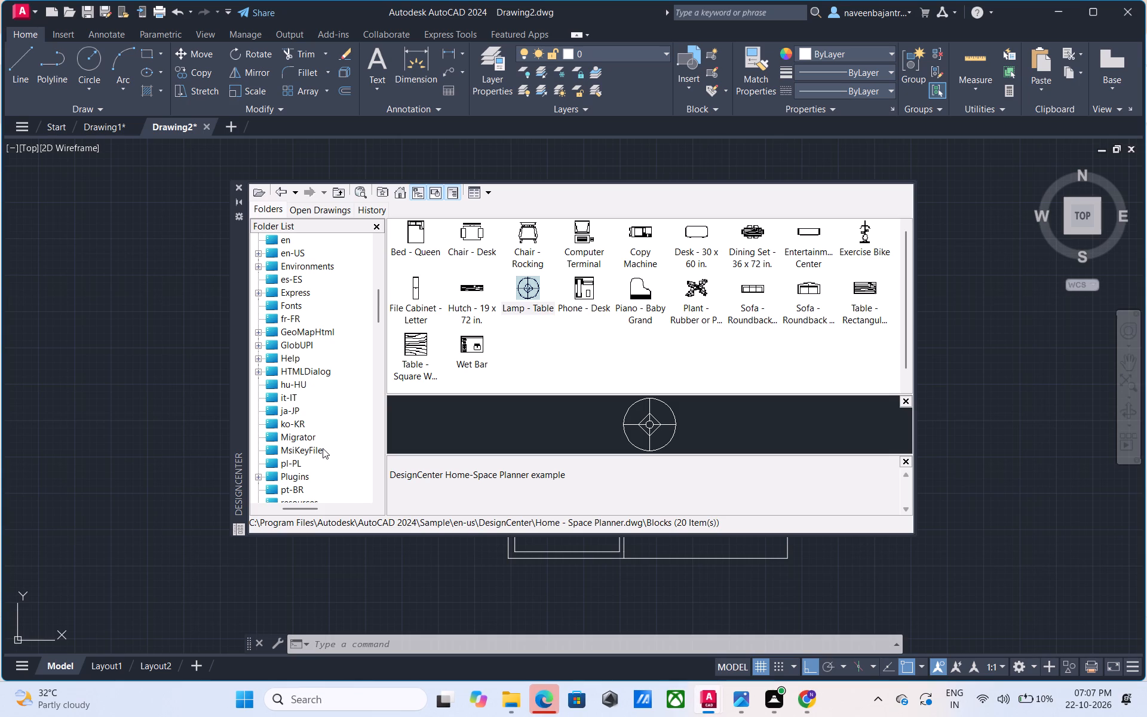
scroll(323, 448, "up", 1)
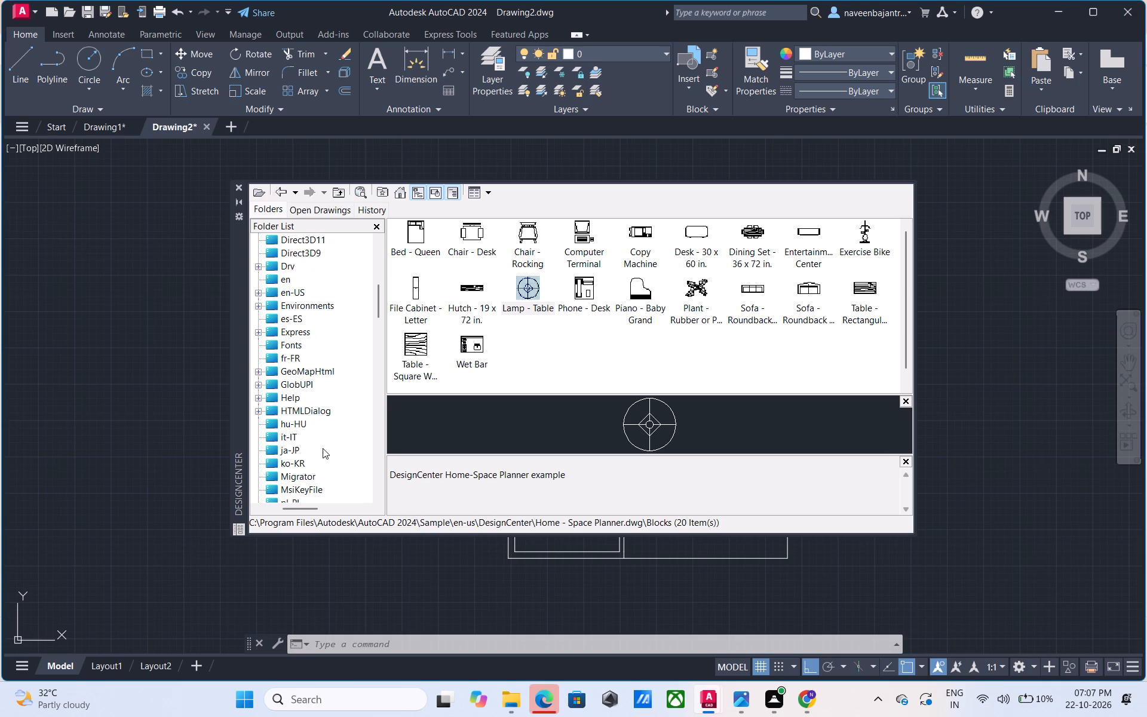
scroll(323, 448, "up", 1)
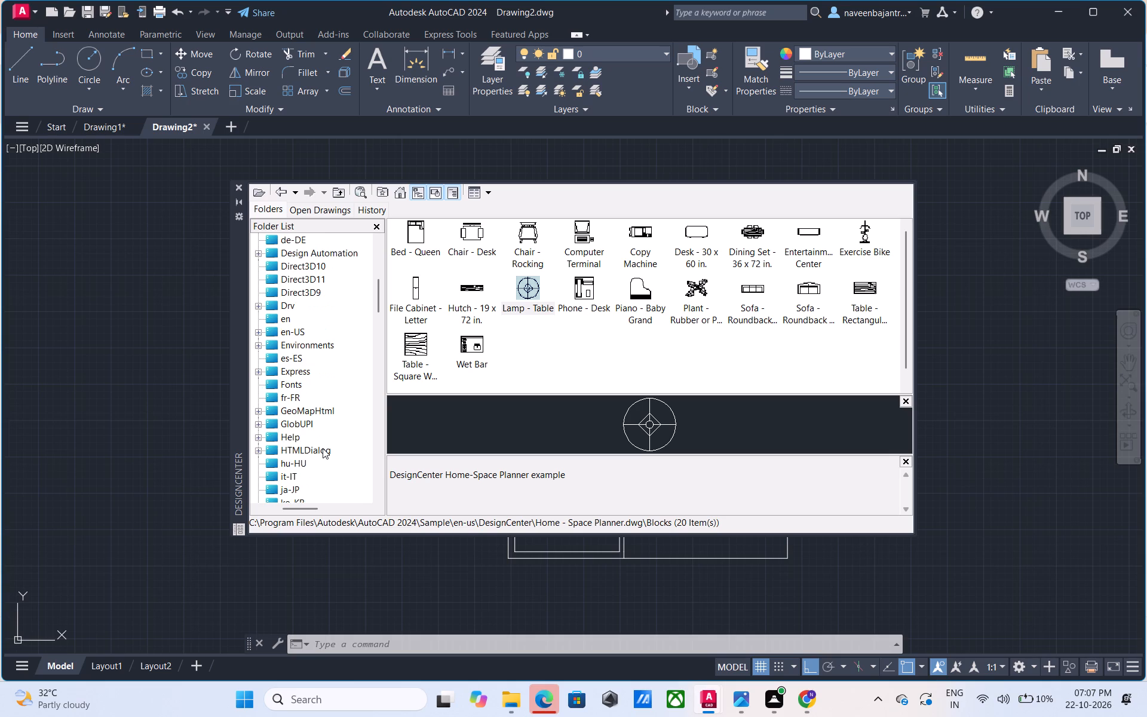
scroll(323, 448, "up", 1)
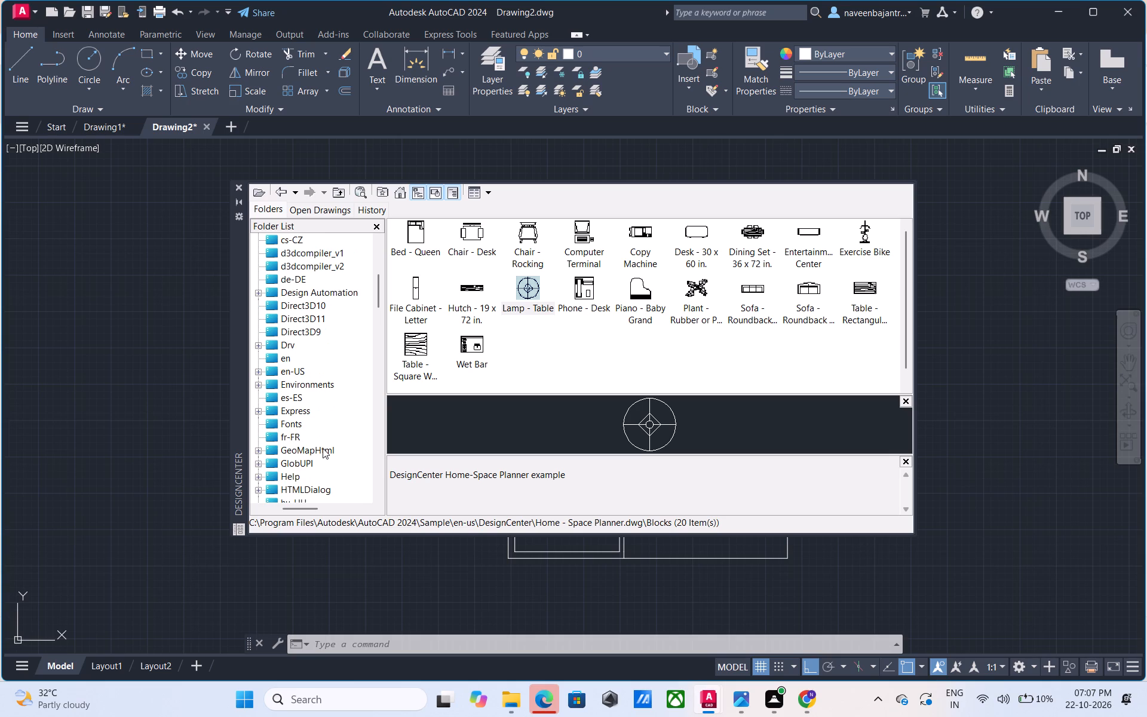
scroll(323, 448, "up", 1)
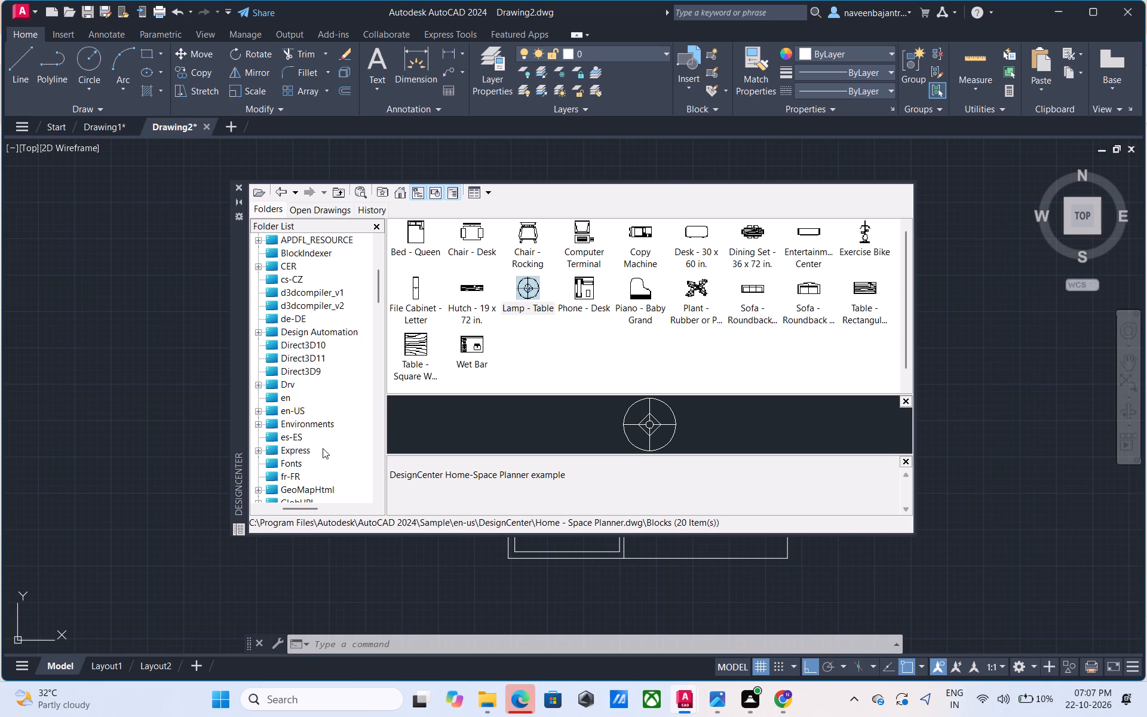
scroll(323, 448, "up", 1)
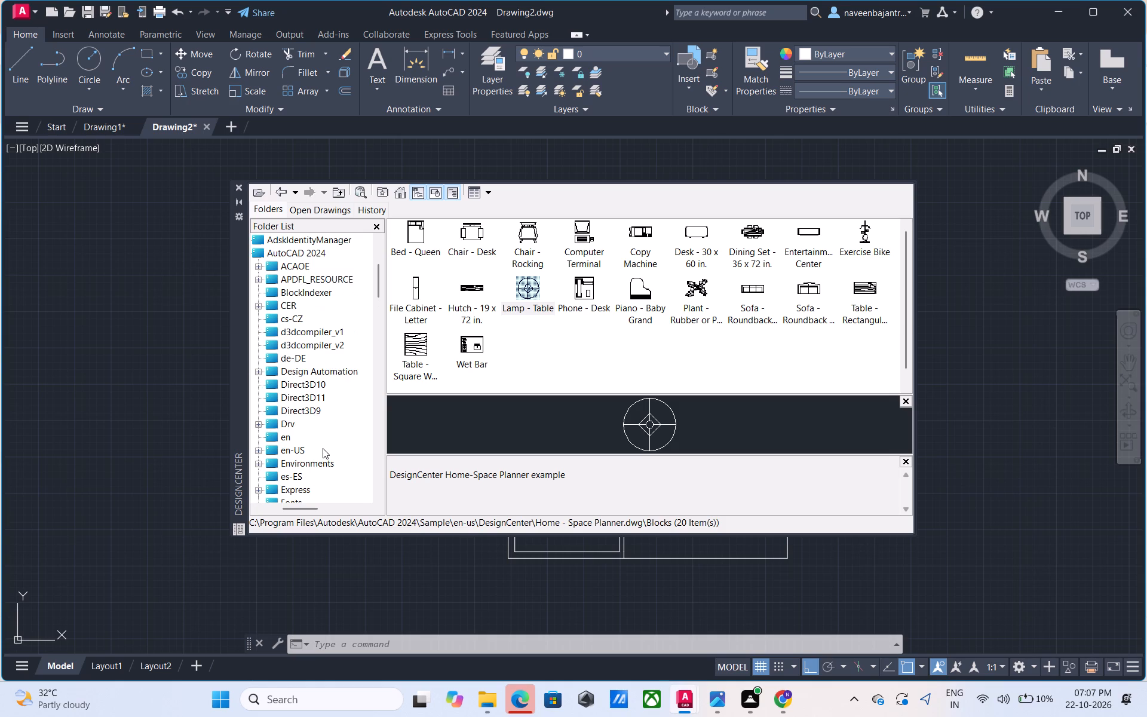
Return through the AutoCAD 2024 subfolders to Sample > en-us > DesignCenter and examine the full sample drawing names around Home - Space Planner.dwg.
scroll(323, 448, "down", 2)
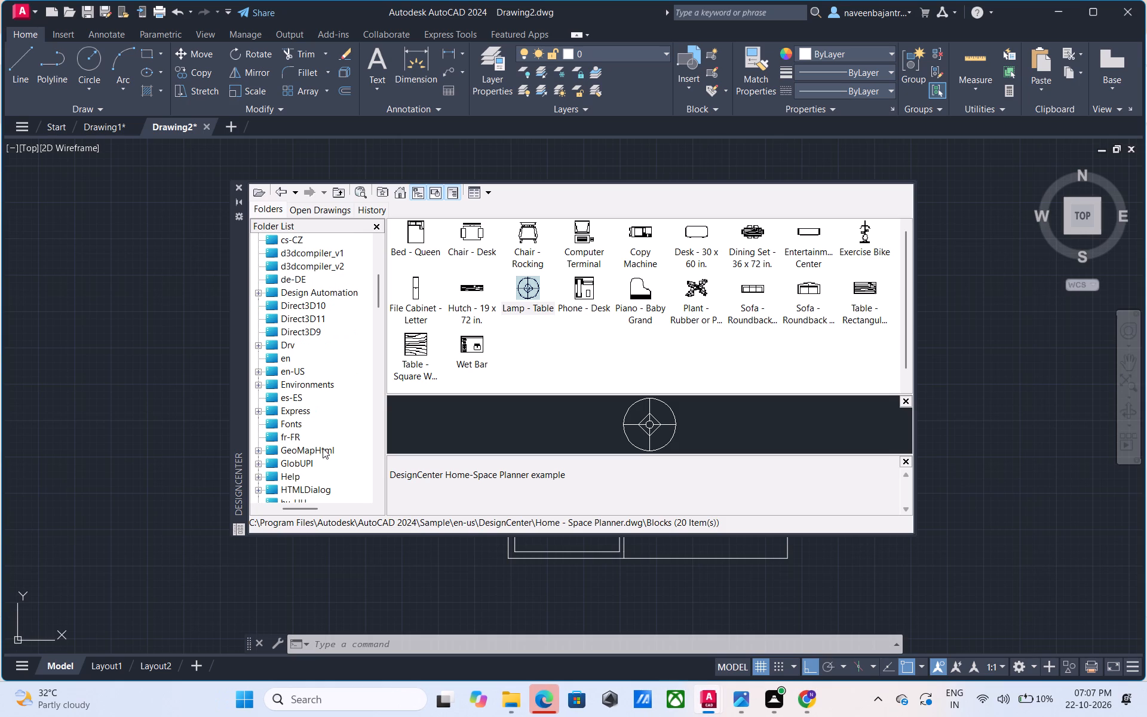
scroll(323, 448, "down", 1)
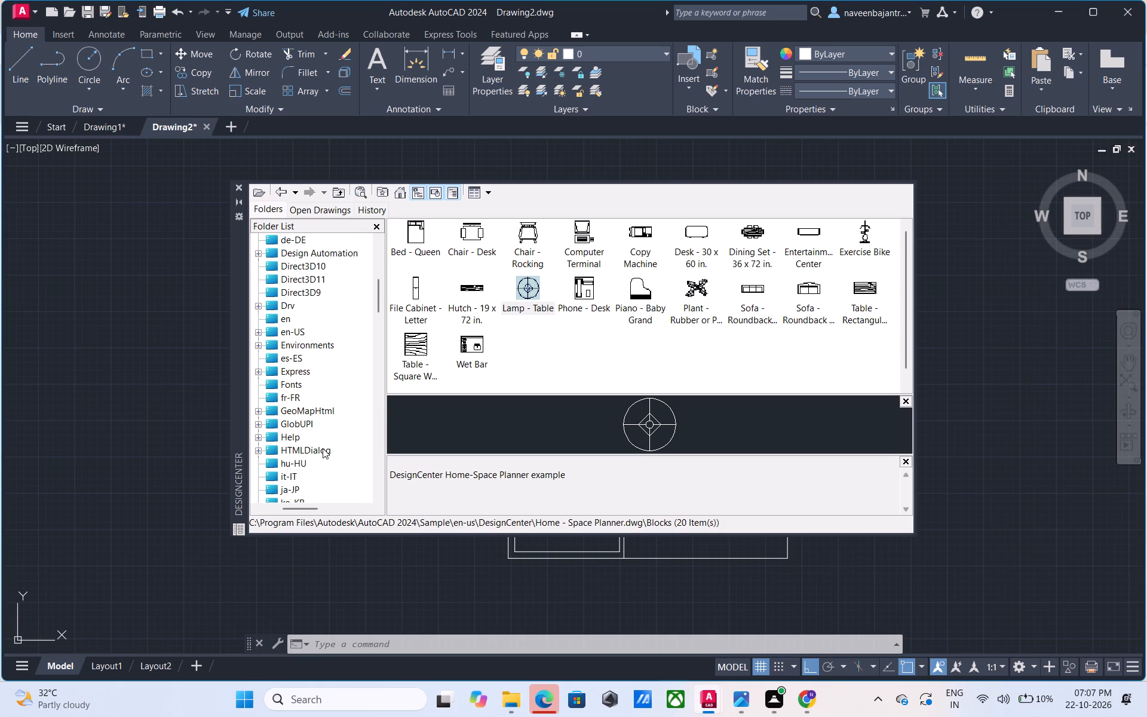
scroll(323, 448, "down", 1)
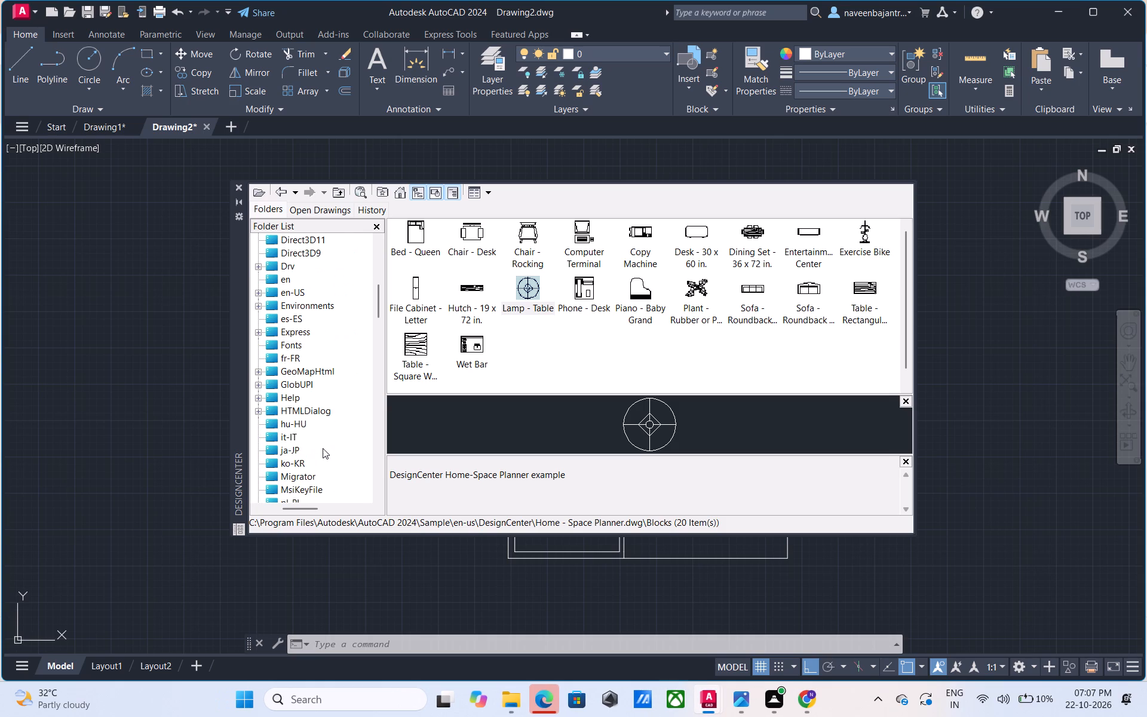
scroll(323, 448, "down", 2)
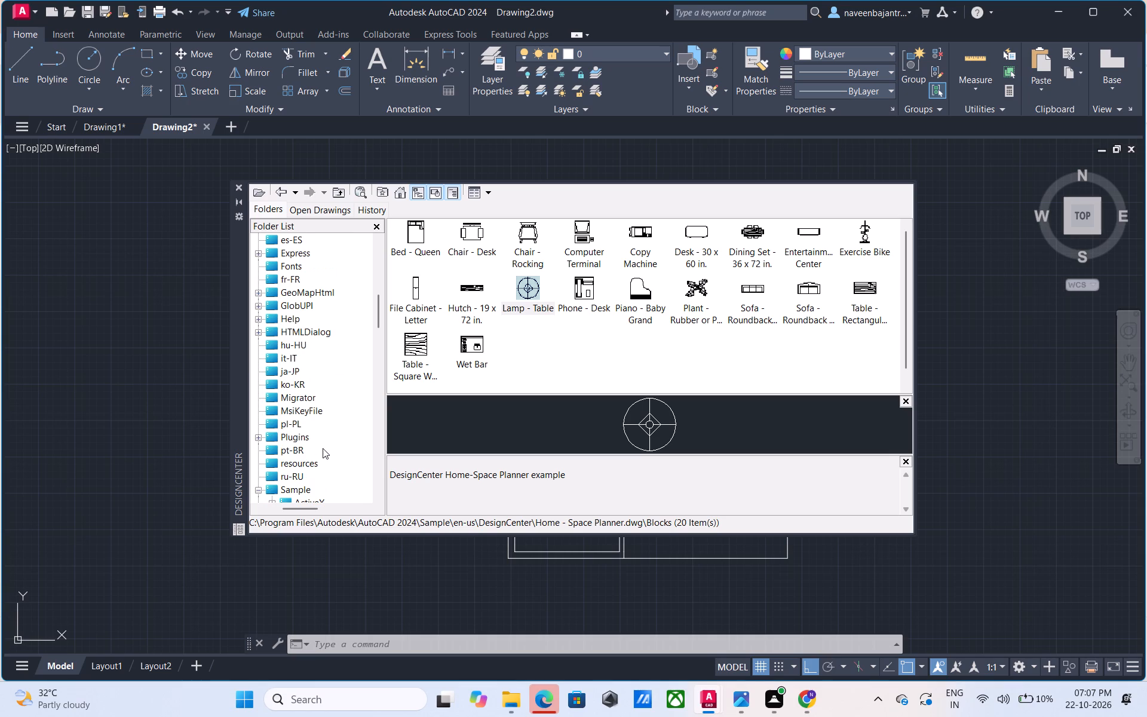
scroll(323, 448, "down", 1)
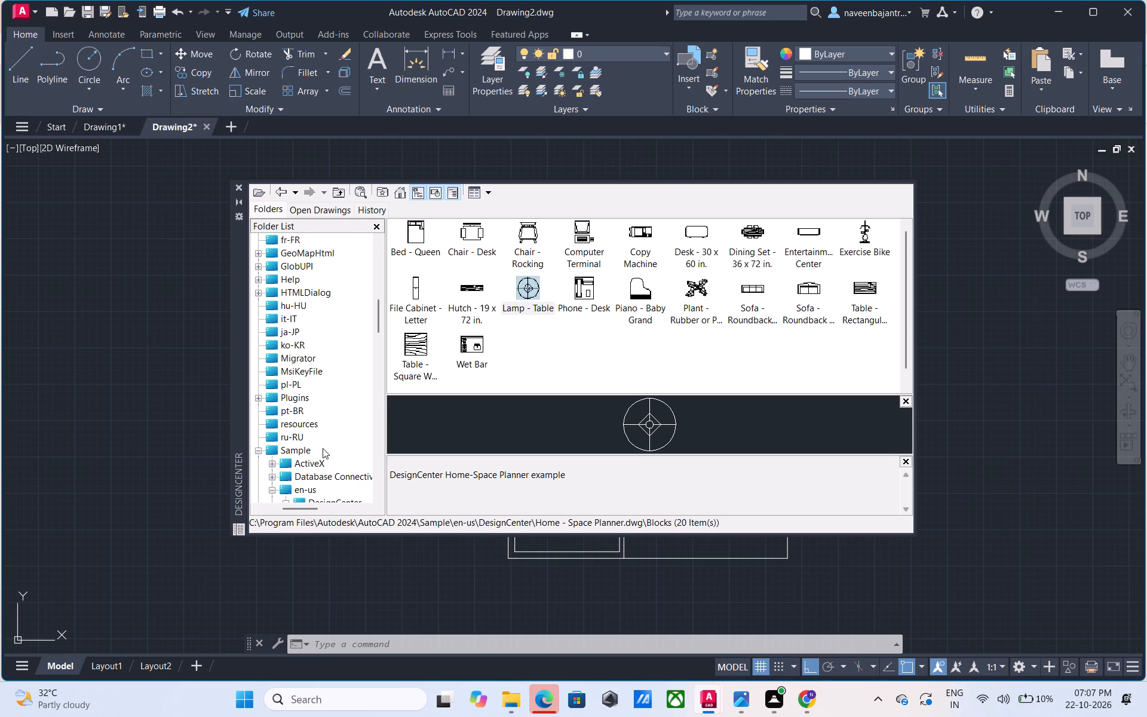
scroll(320, 419, "down", 1)
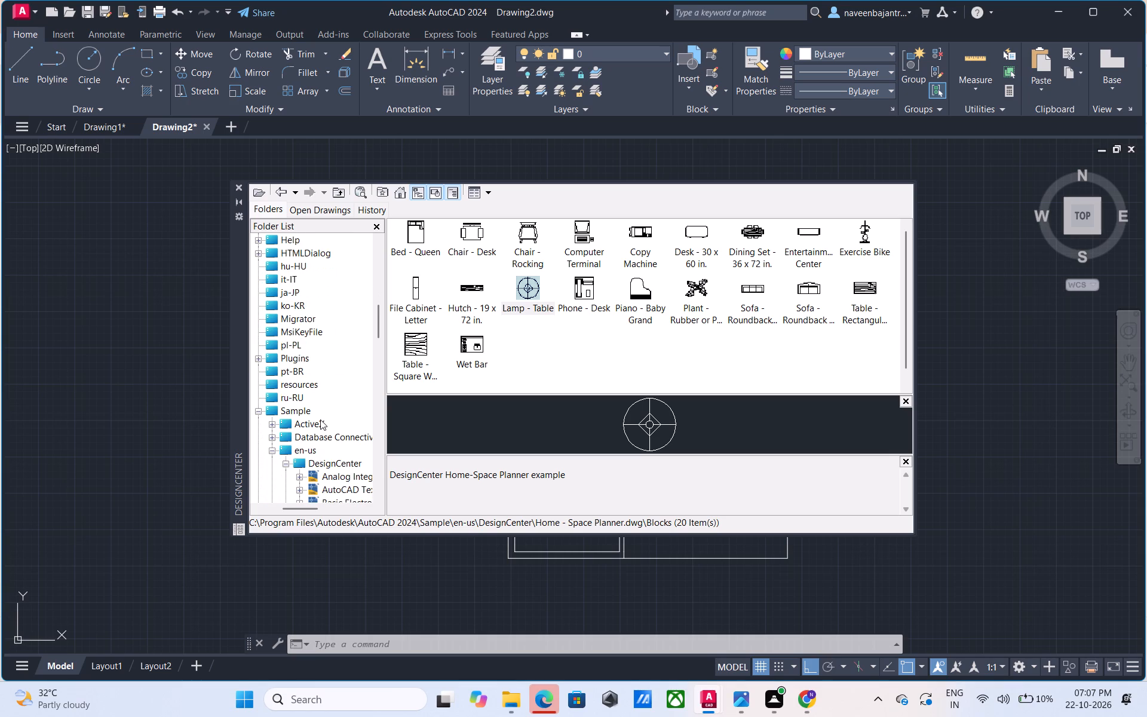
scroll(320, 419, "down", 1)
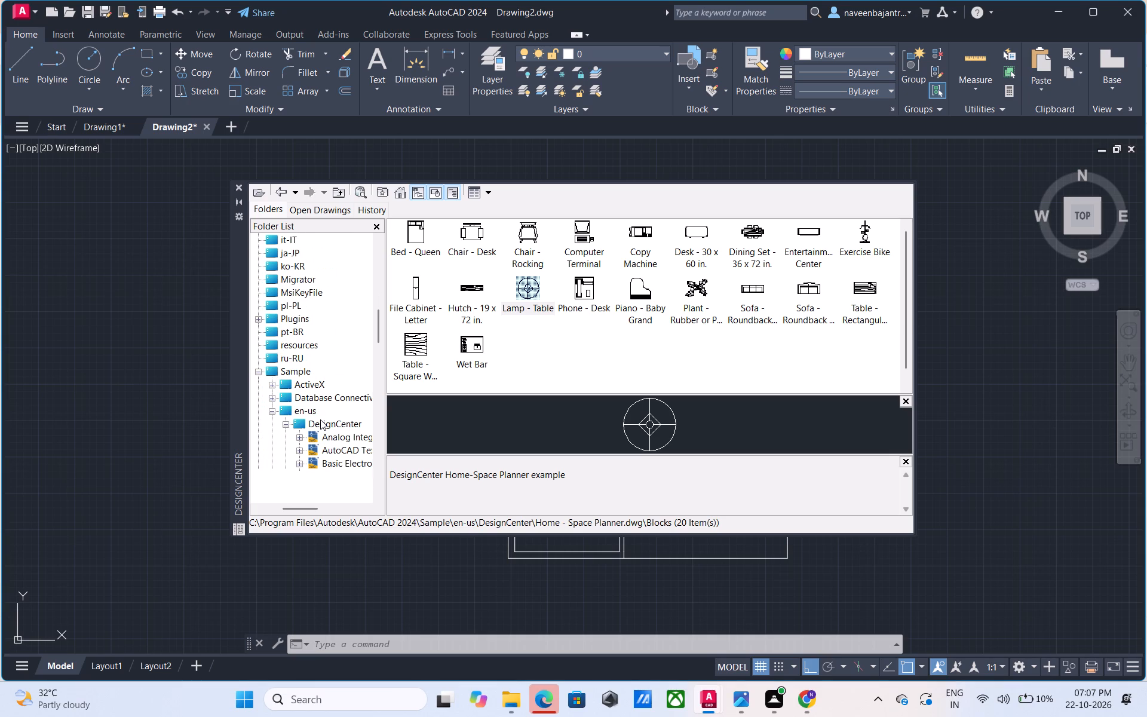
scroll(307, 394, "down", 1)
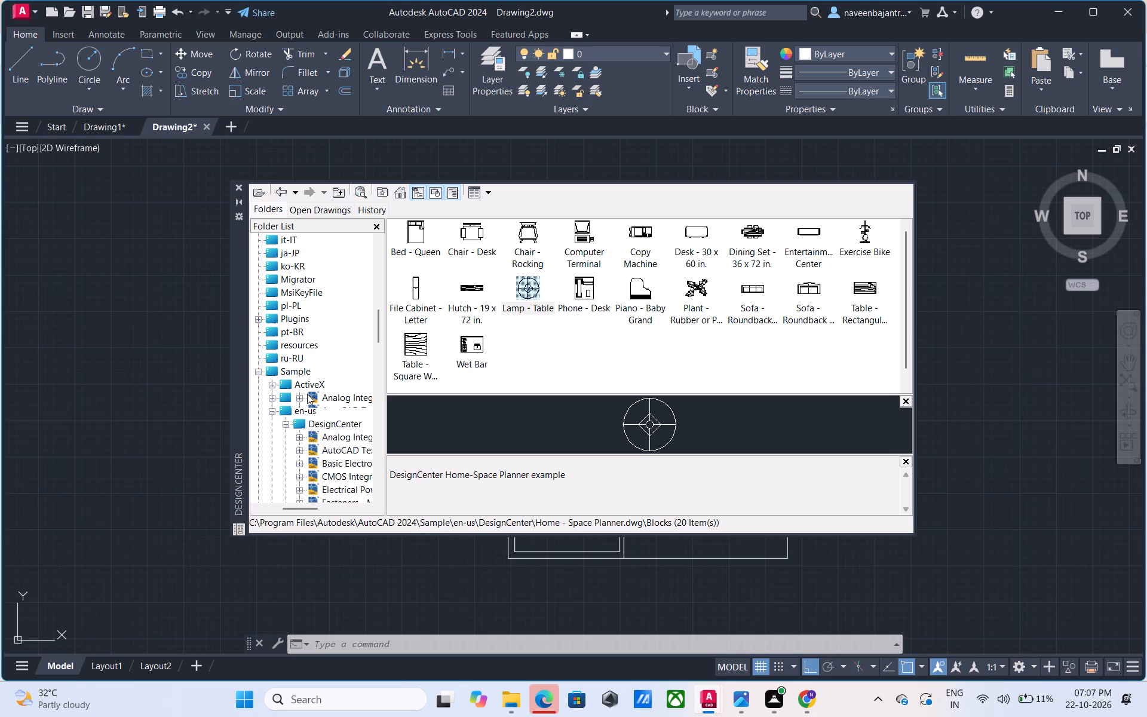
scroll(307, 394, "down", 1)
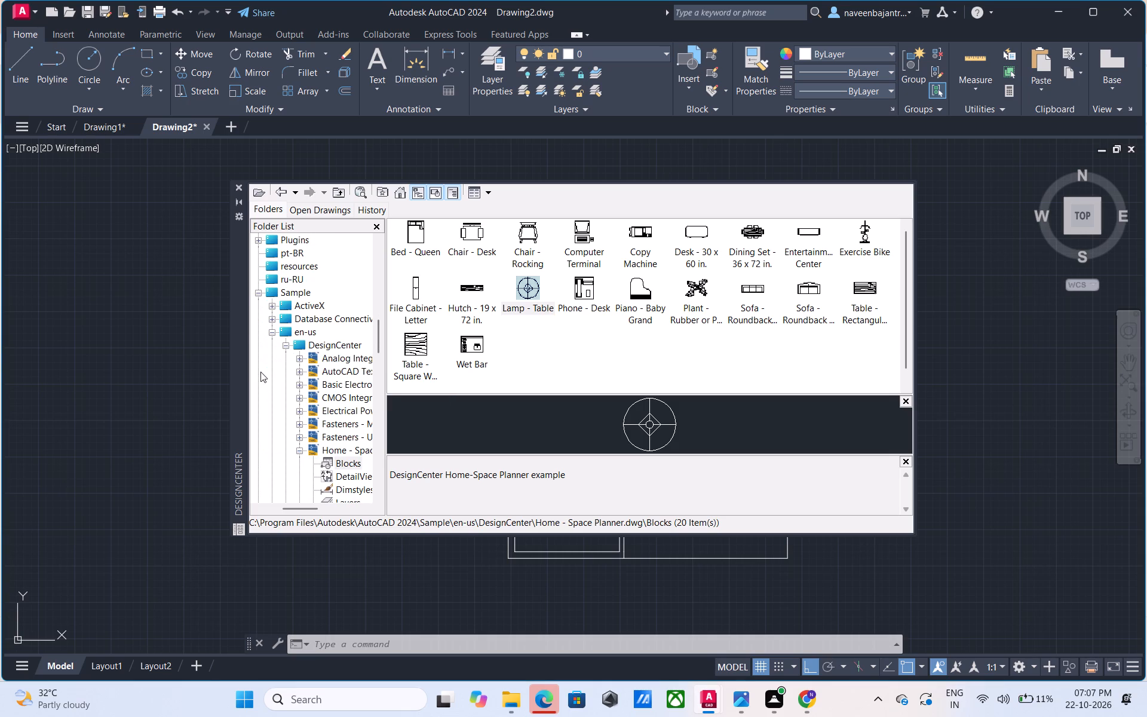
scroll(290, 367, "down", 1)
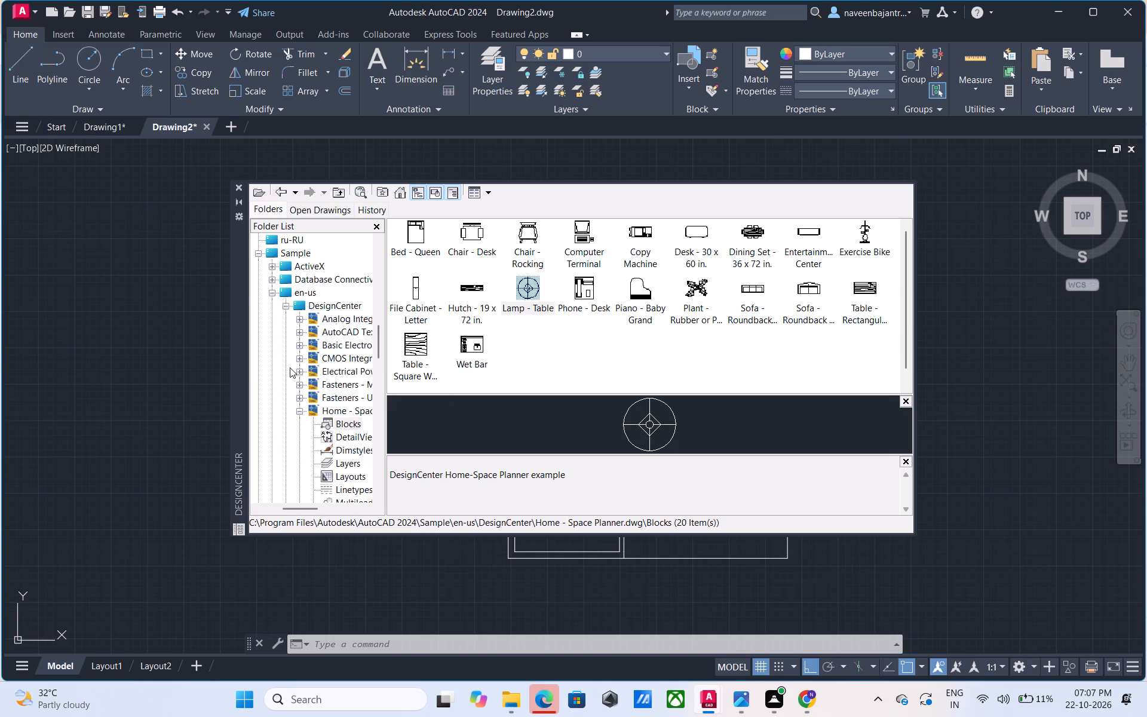
scroll(290, 367, "down", 2)
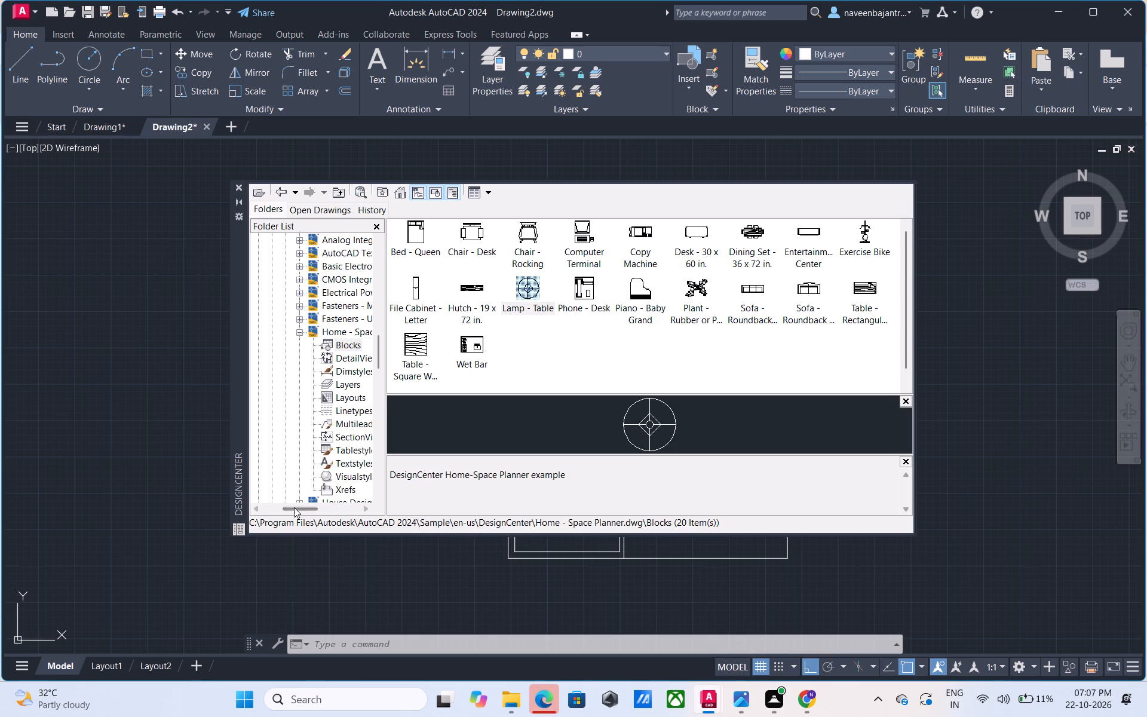
left_click_drag(296, 508, 312, 508)
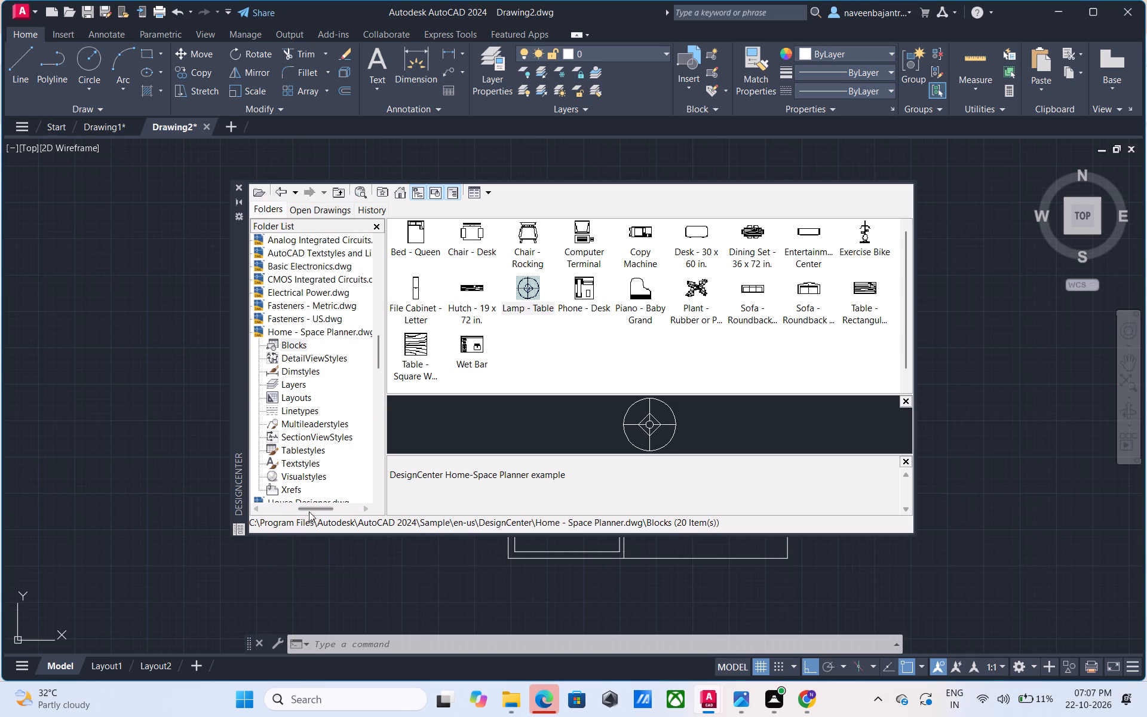
left_click(317, 510)
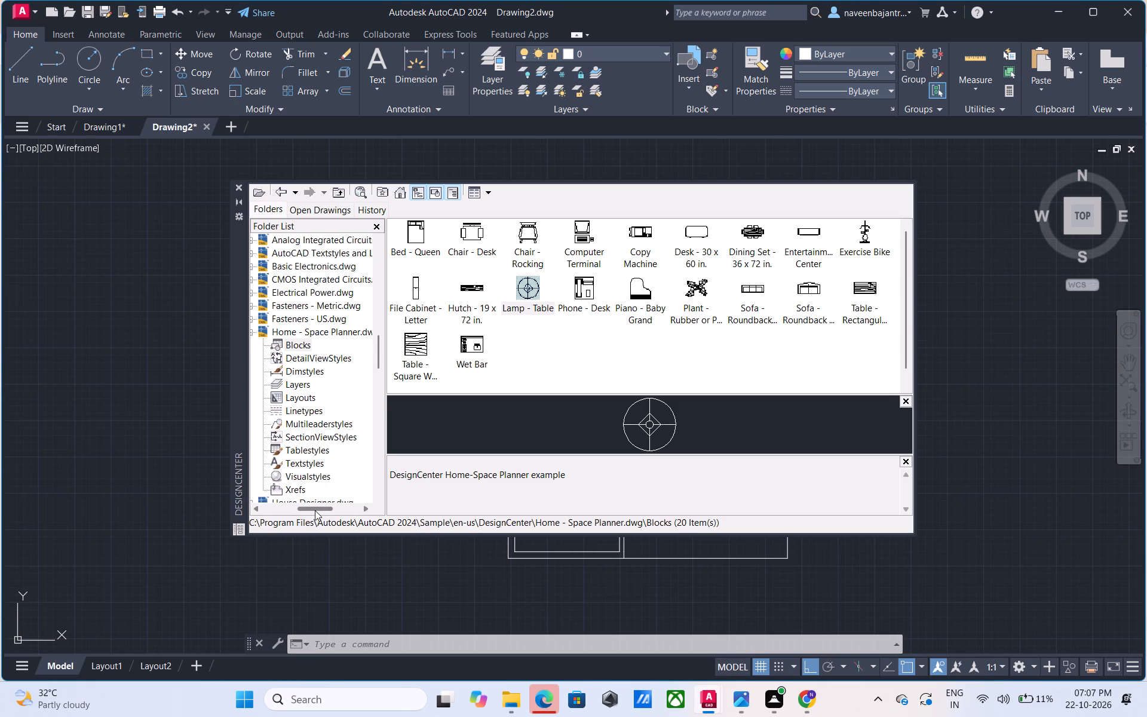
Look through the DesignCenter tree from the Home - Space Planner contents past Welding.dwg to the last AutoCAD 2024 subfolders.
scroll(298, 406, "down", 1)
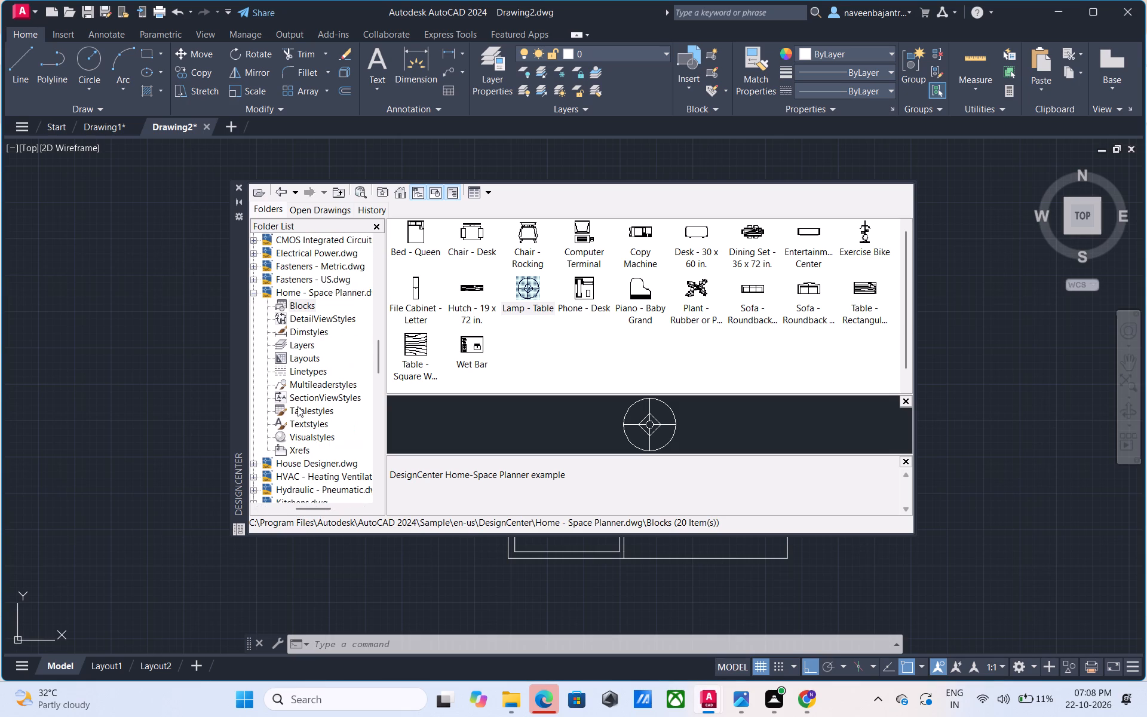
scroll(298, 406, "down", 1)
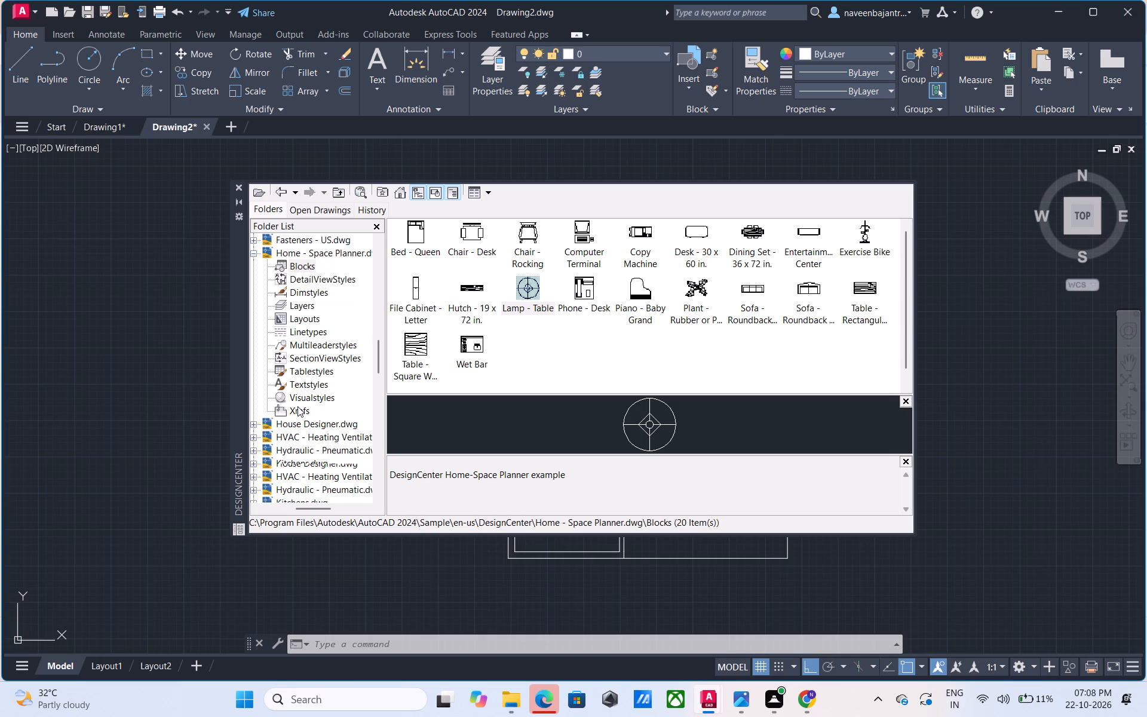
scroll(298, 406, "down", 1)
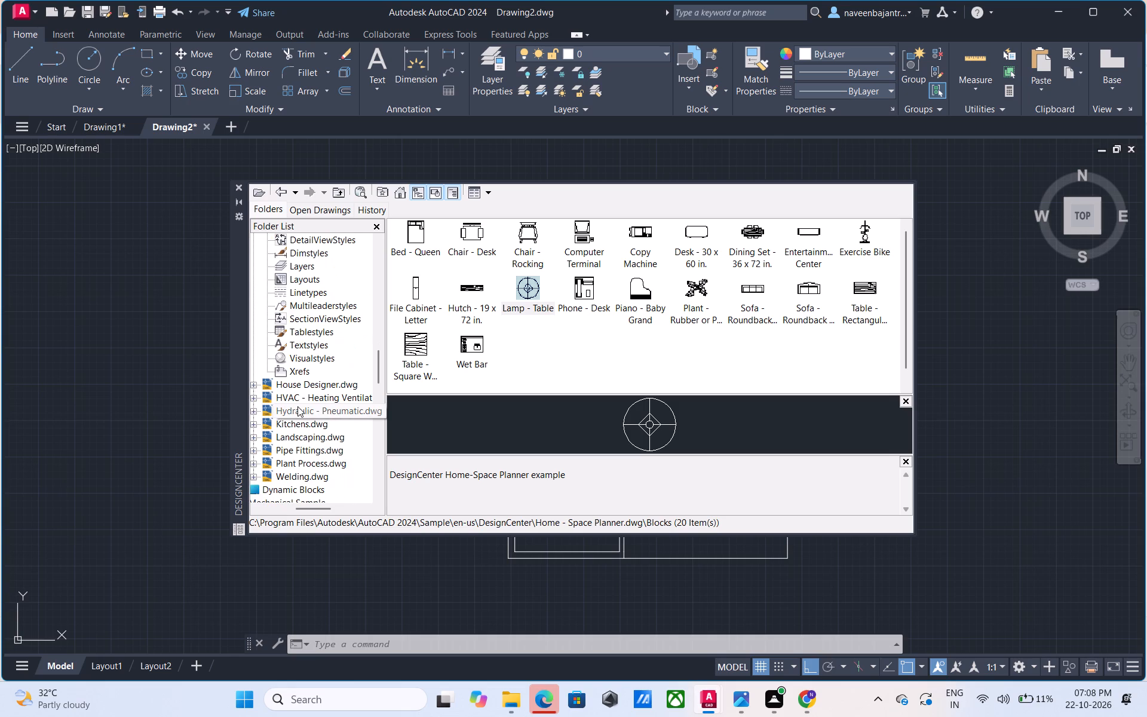
scroll(298, 406, "down", 1)
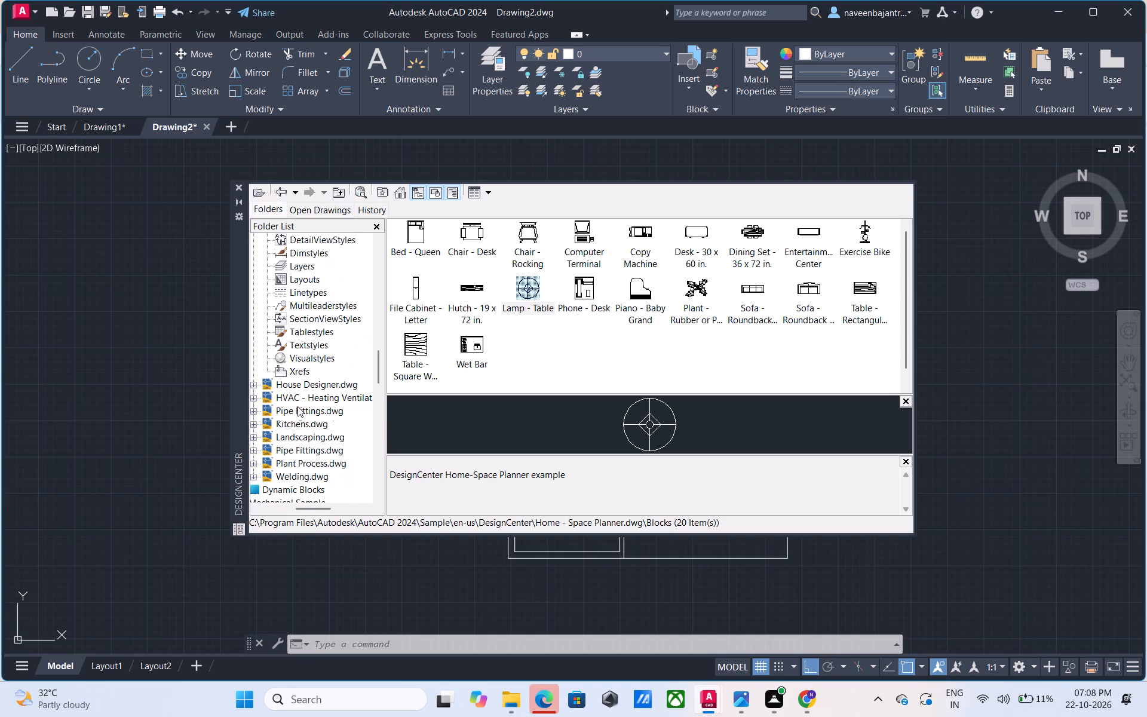
scroll(298, 406, "down", 1)
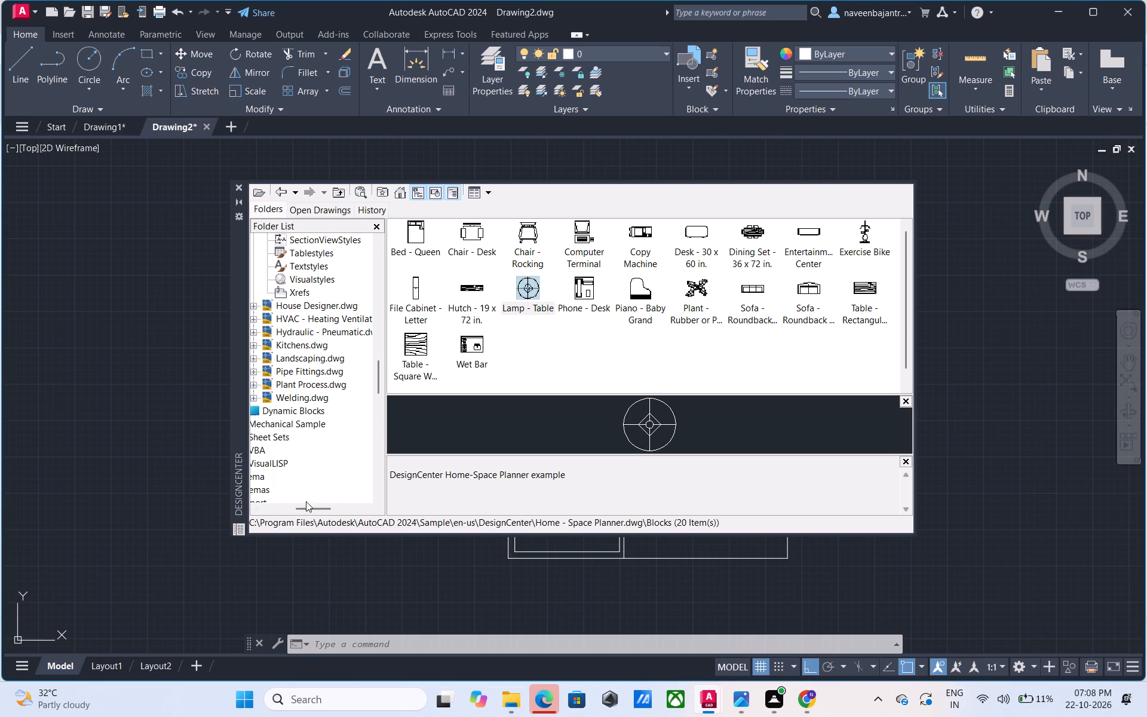
left_click_drag(308, 510, 301, 510)
scroll(298, 452, "down", 1)
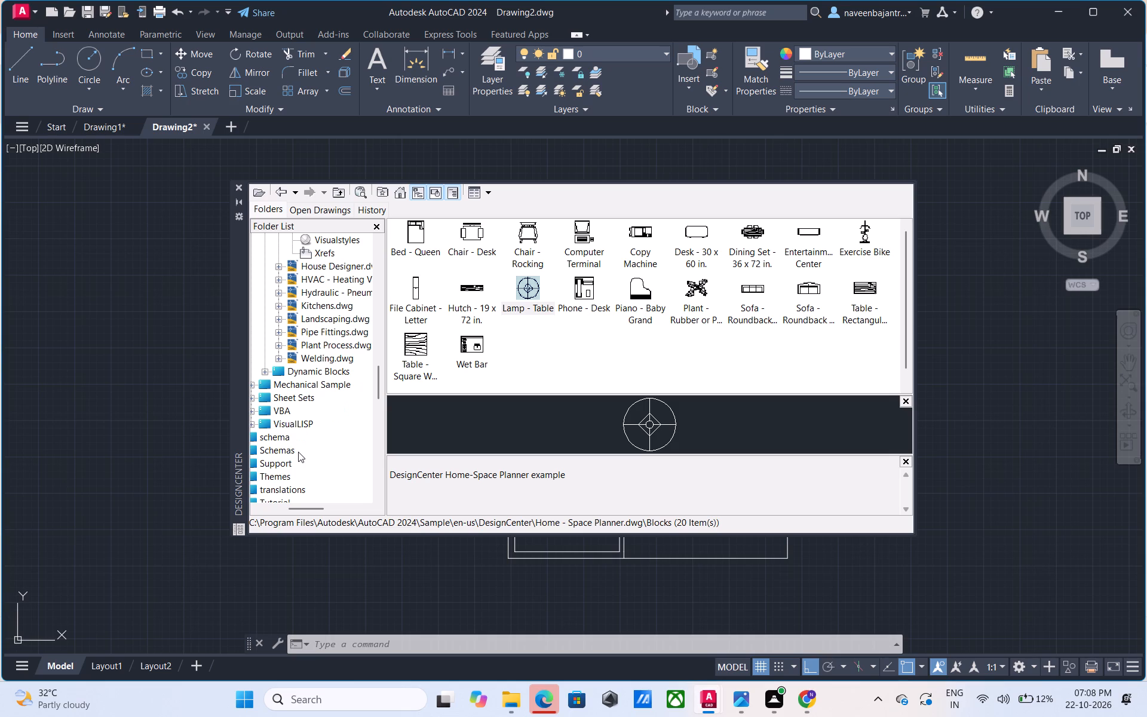
scroll(298, 452, "down", 1)
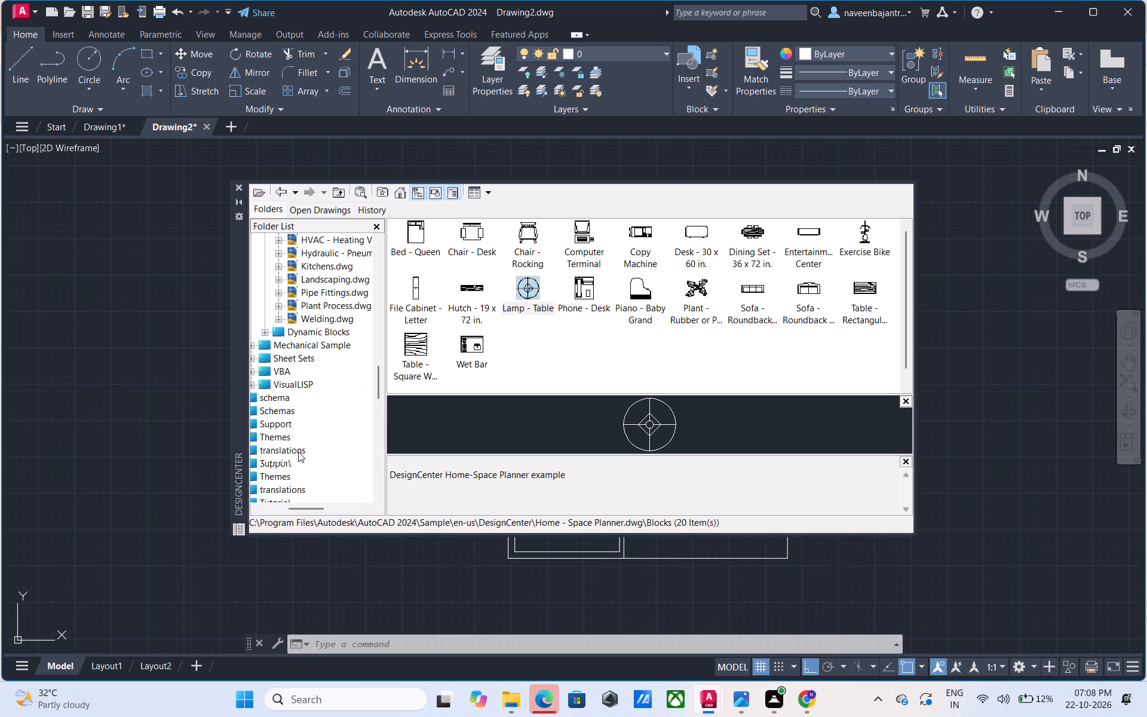
scroll(298, 452, "down", 1)
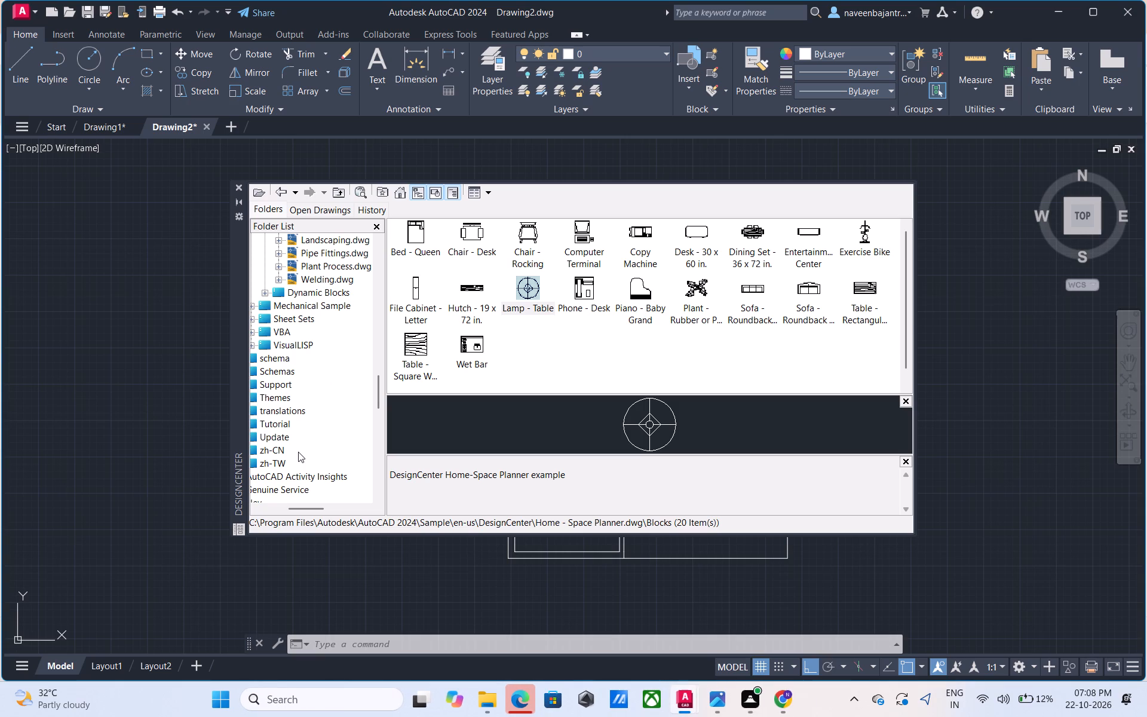
scroll(298, 452, "down", 1)
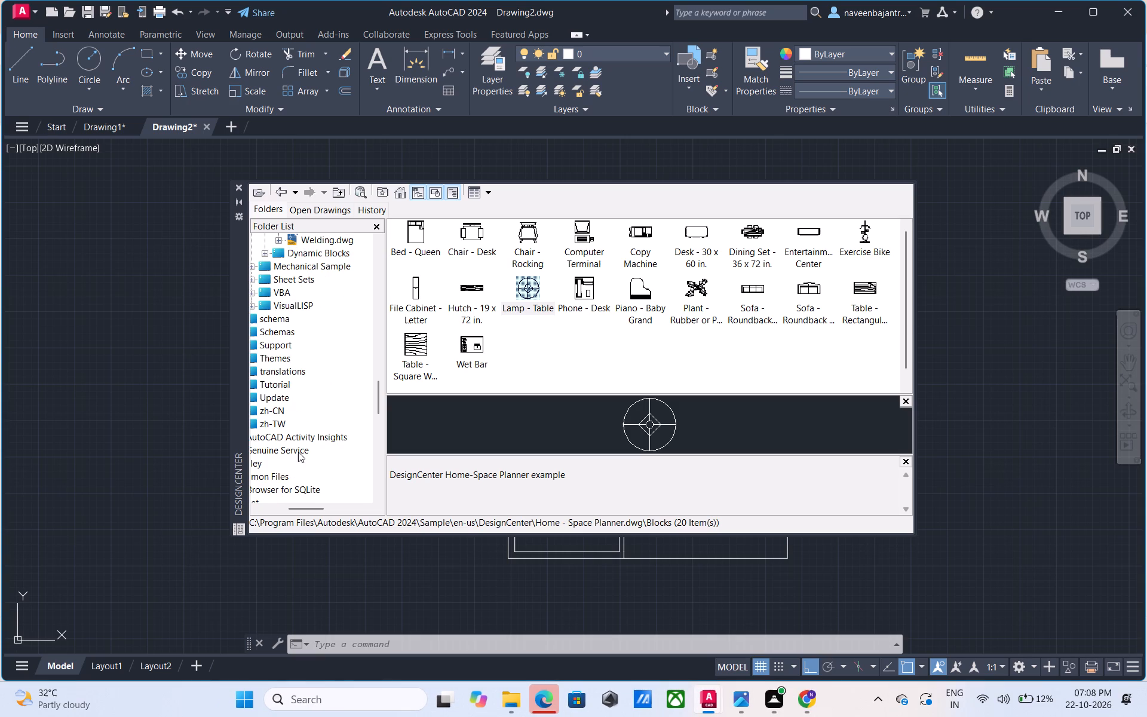
Look through the remaining Program Files folders in the DesignCenter tree, from Bentley and Common Files to WinRAR.
scroll(298, 452, "down", 1)
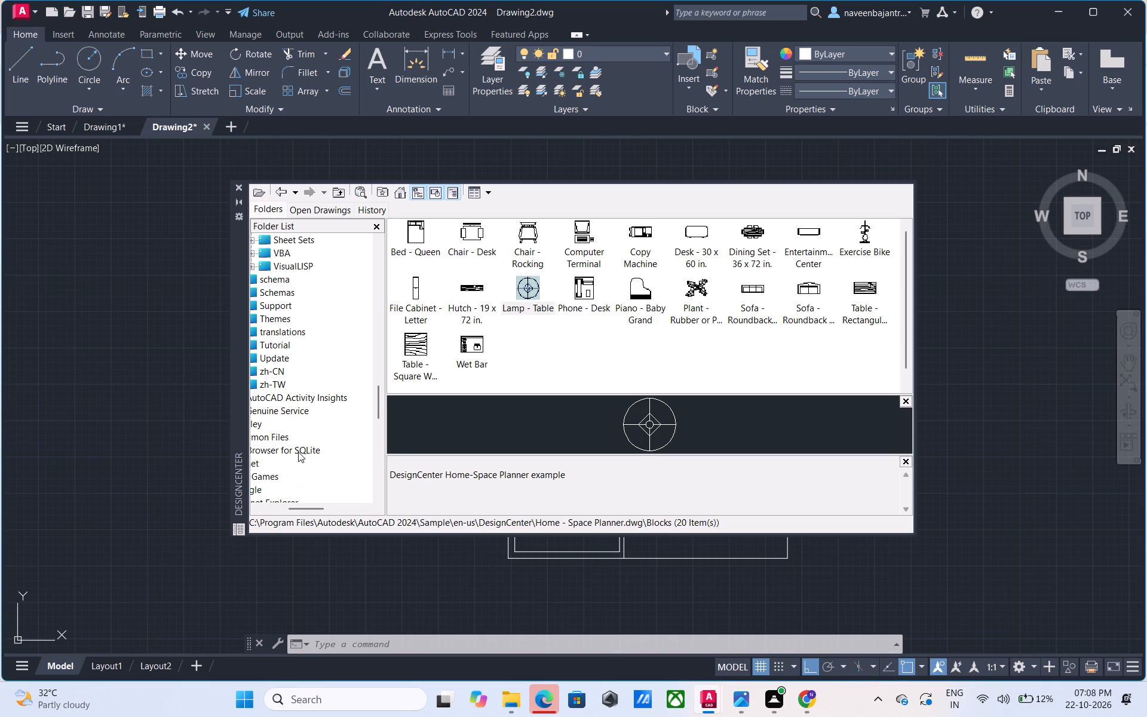
scroll(298, 452, "down", 1)
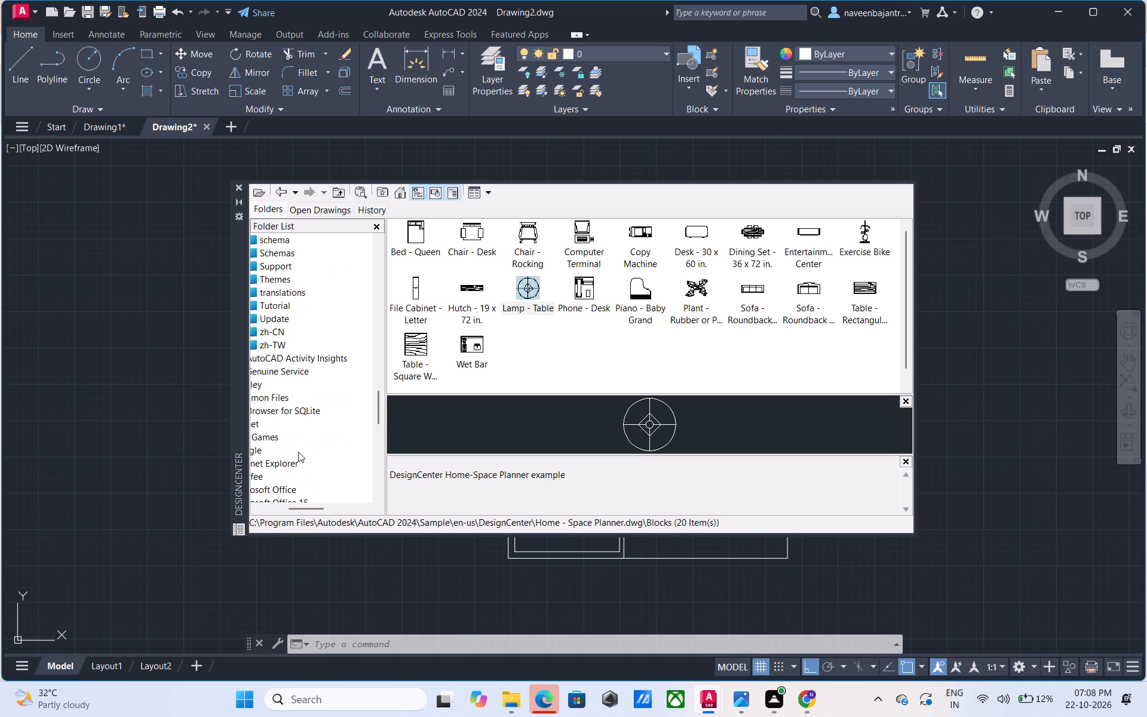
scroll(298, 452, "down", 1)
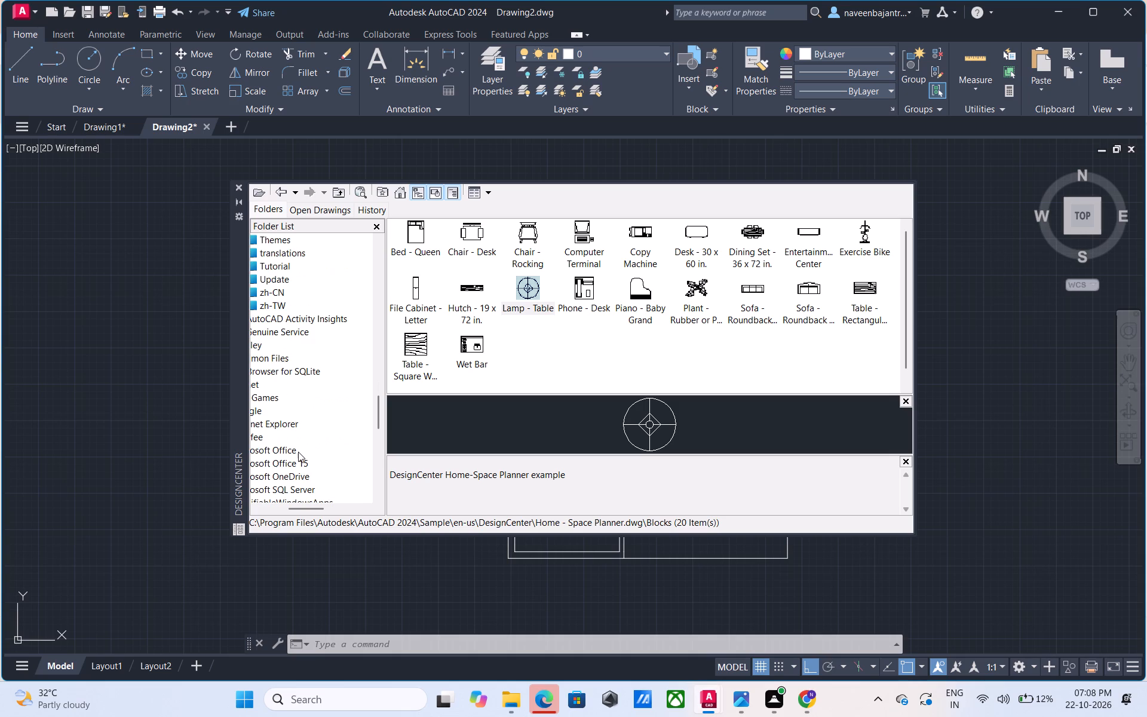
scroll(298, 452, "down", 1)
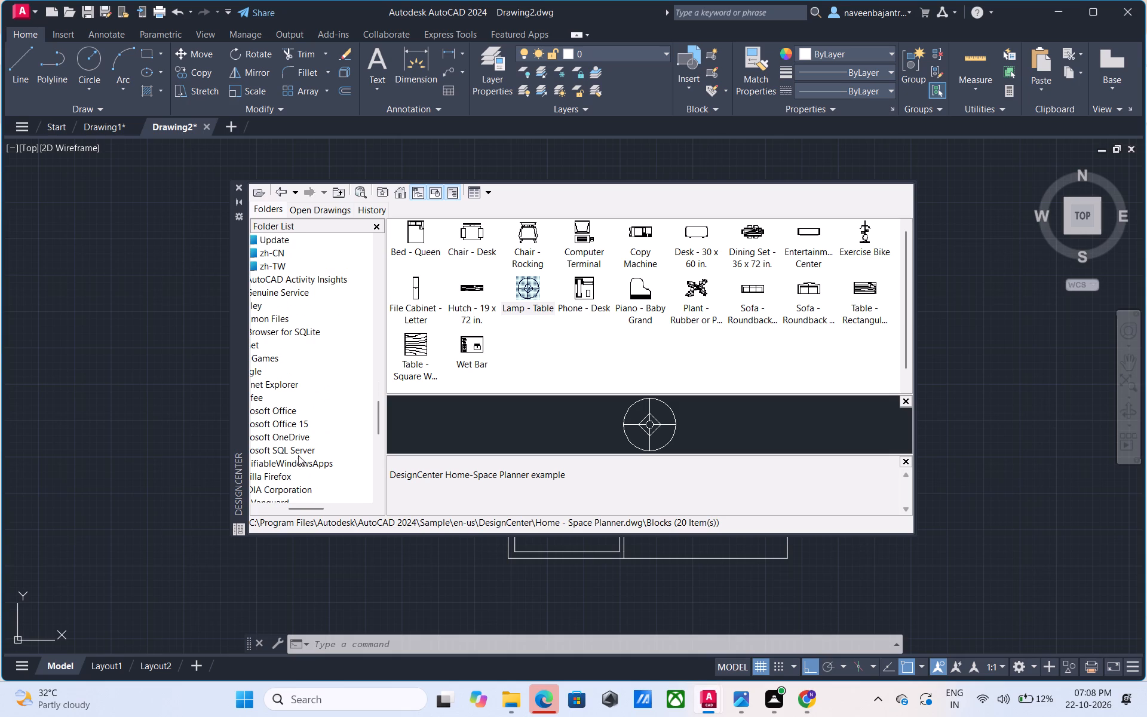
left_click_drag(306, 506, 305, 506)
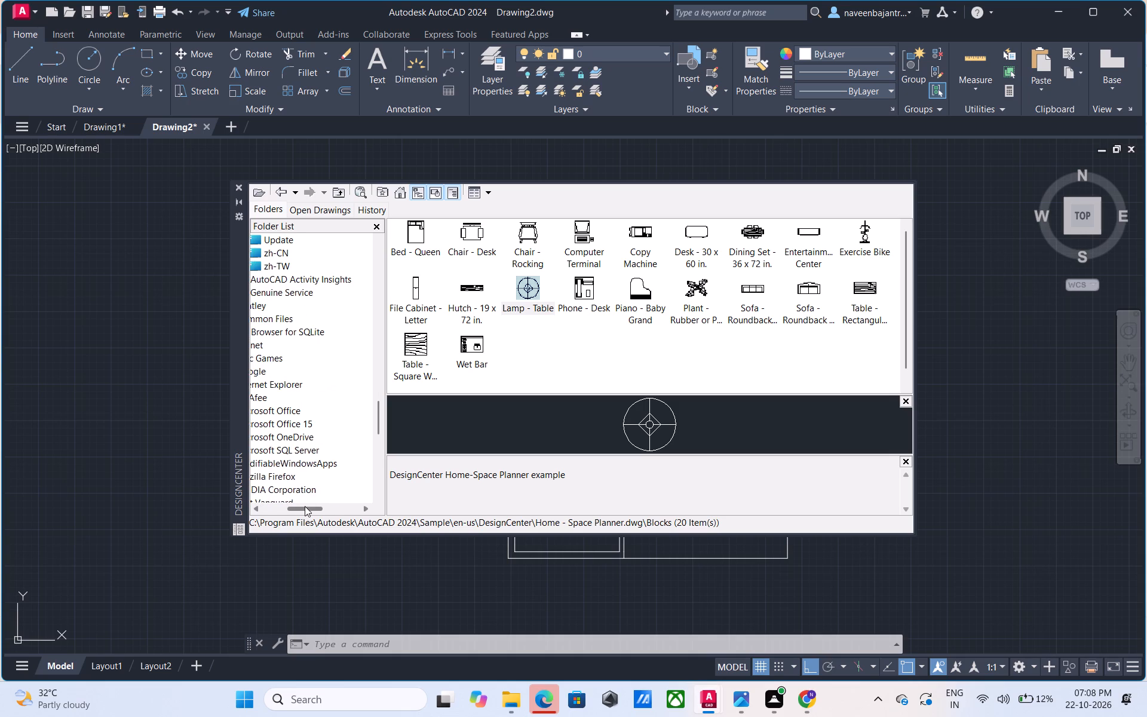
left_click_drag(305, 506, 292, 507)
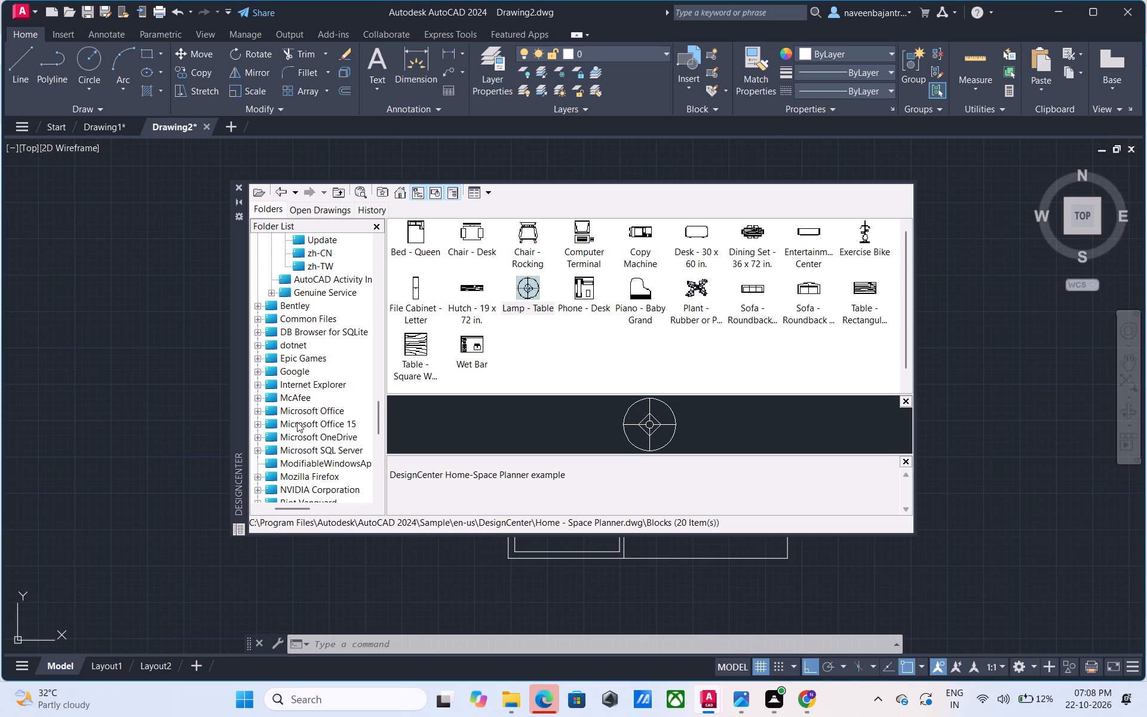
scroll(297, 422, "down", 1)
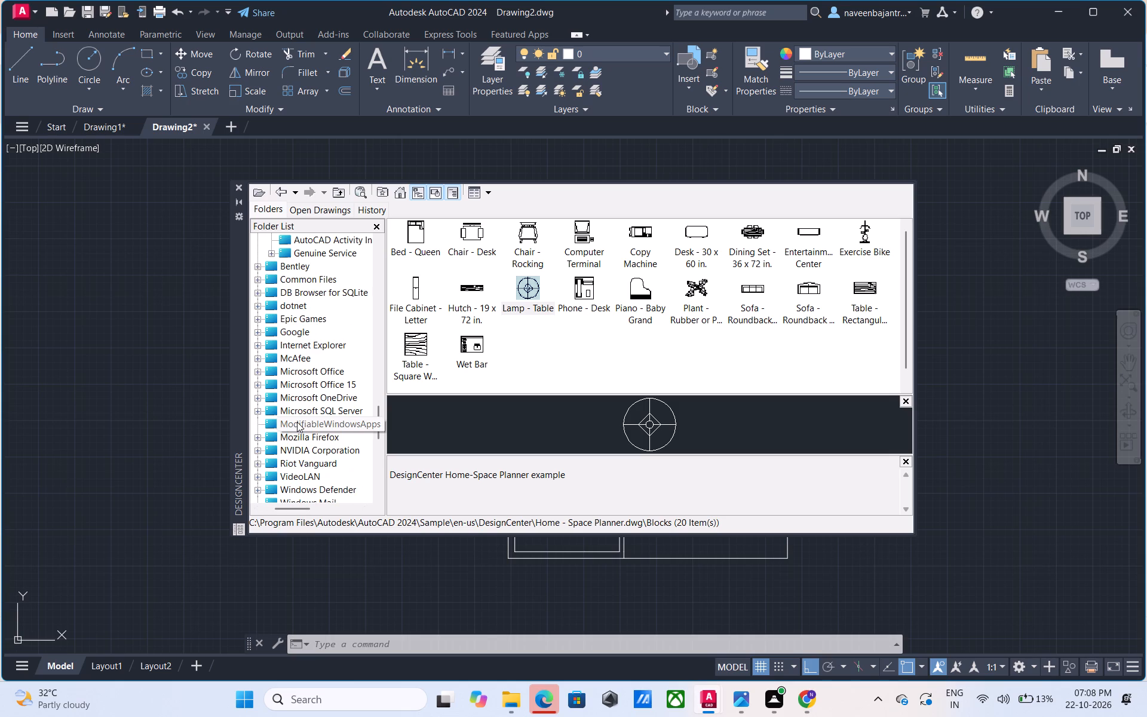
scroll(297, 422, "down", 1)
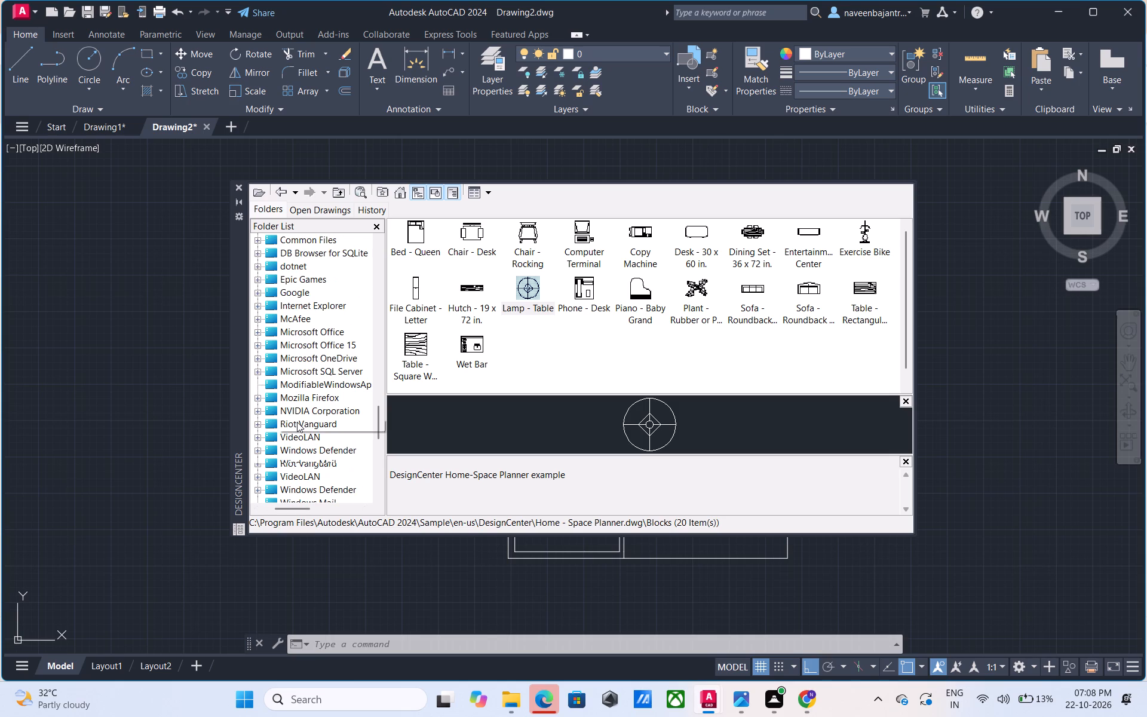
scroll(297, 422, "down", 1)
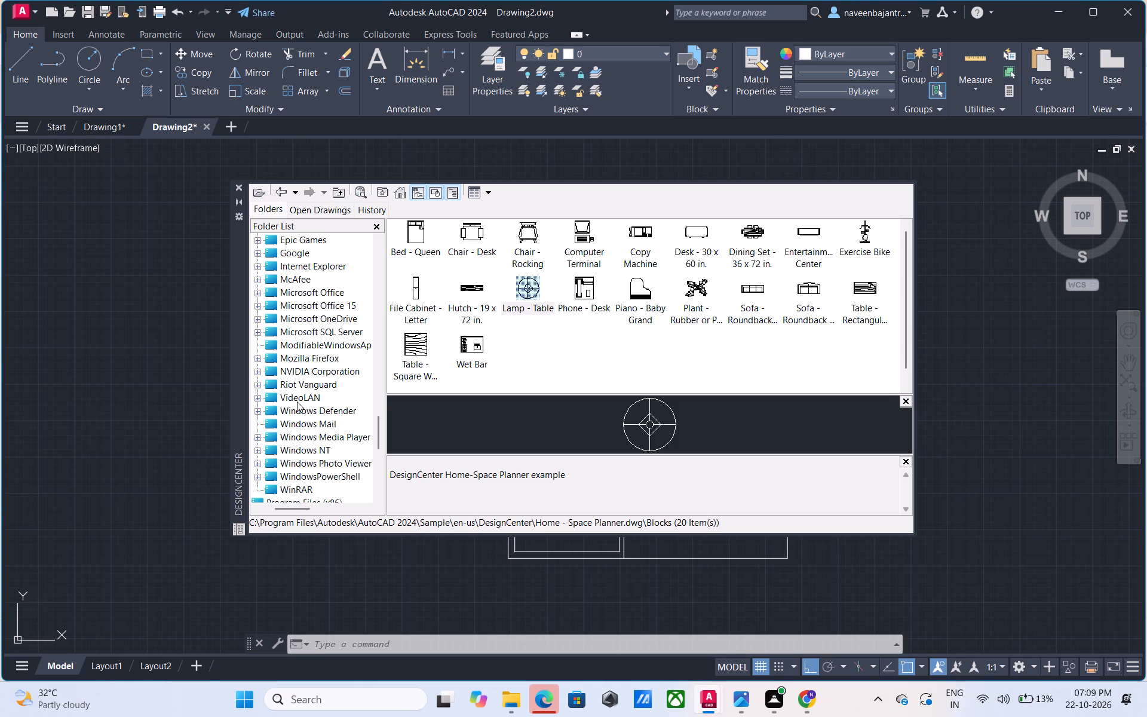
scroll(297, 402, "down", 1)
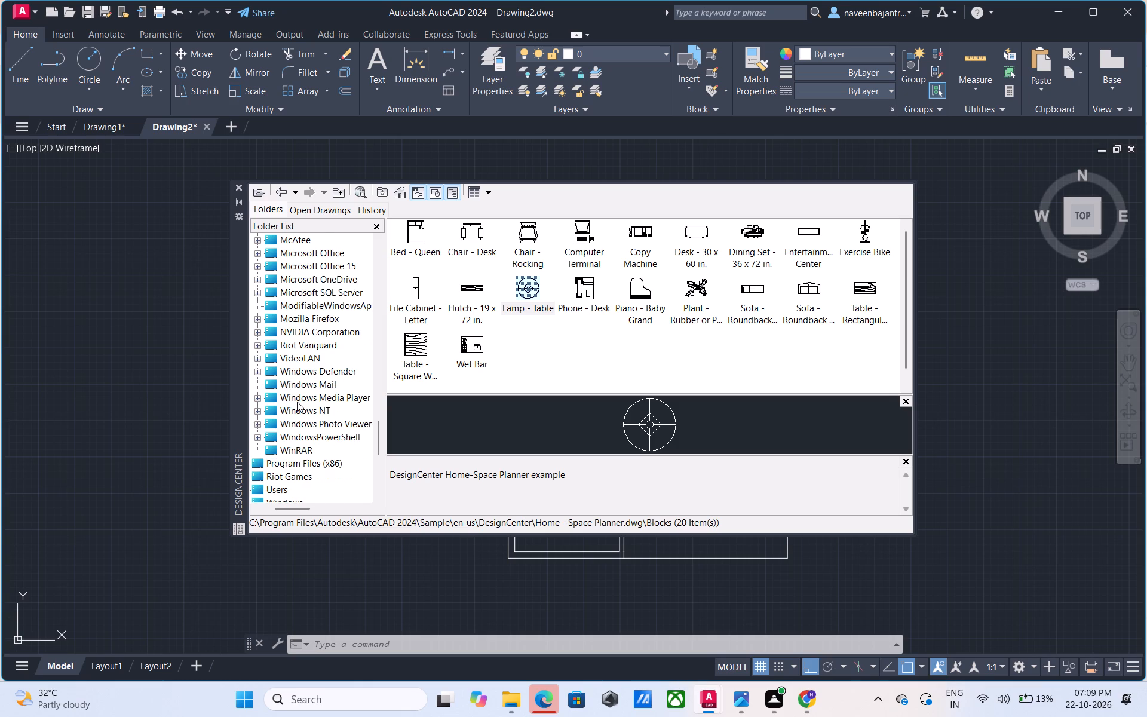
scroll(297, 402, "down", 2)
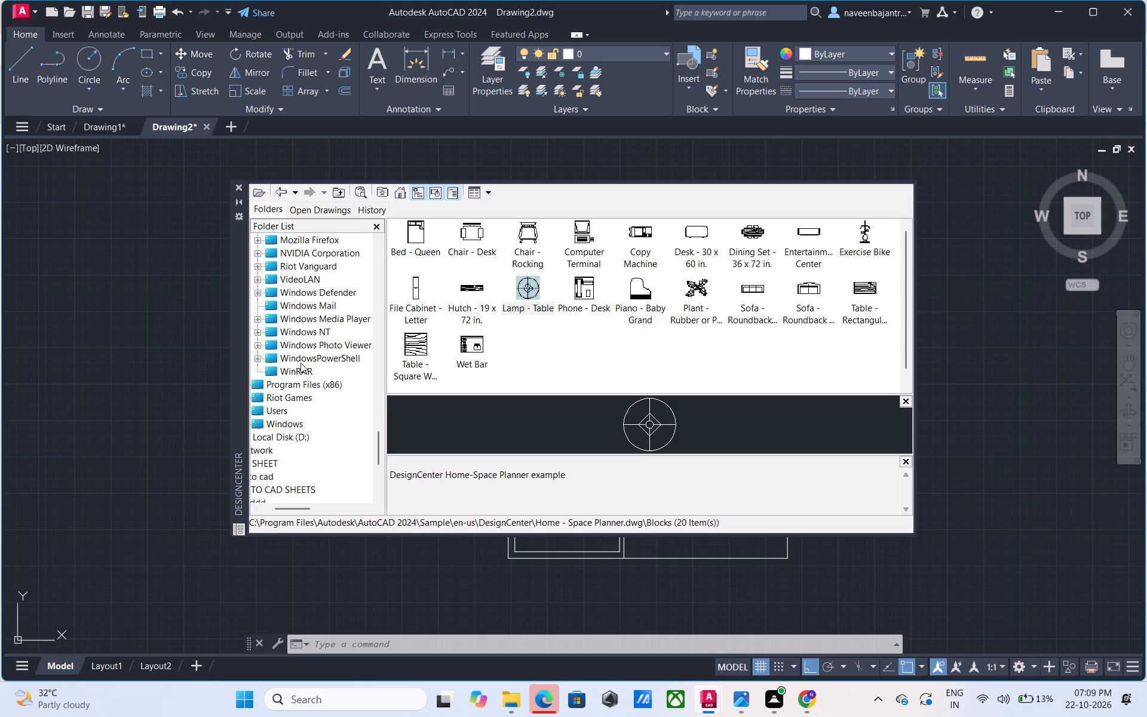
Examine the drives and desktop folders below Program Files in the DesignCenter tree, from Local Disk (D:) to the REVIT and STAADPRO folders.
scroll(300, 363, "down", 1)
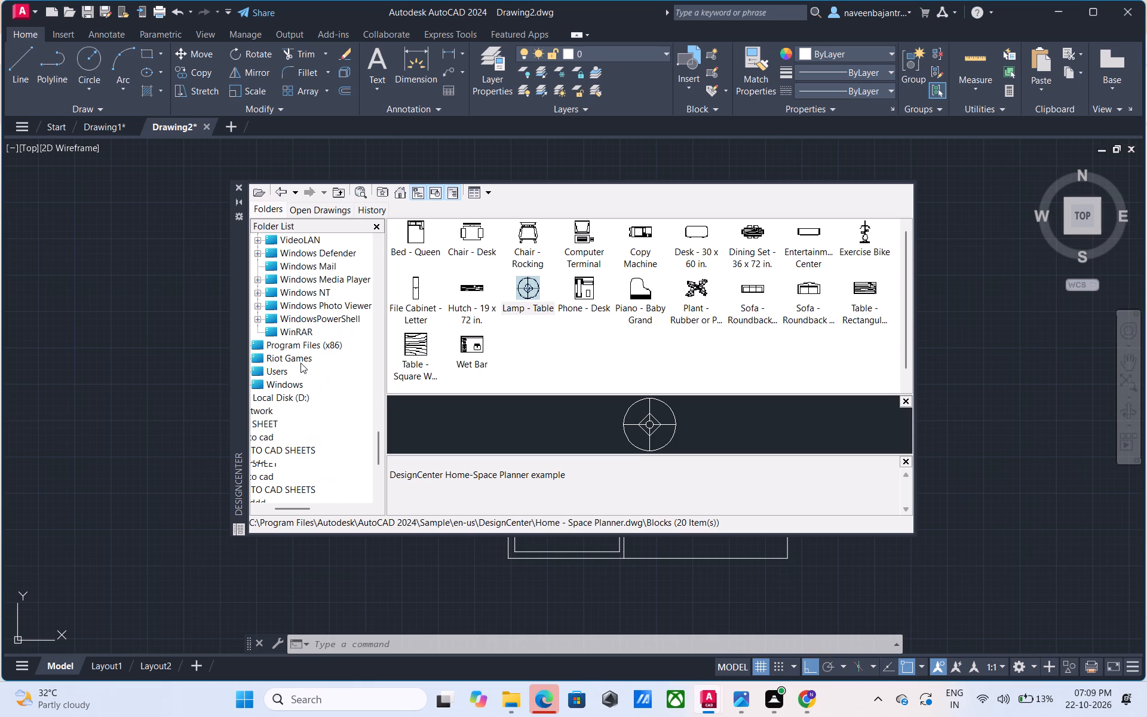
scroll(300, 363, "down", 2)
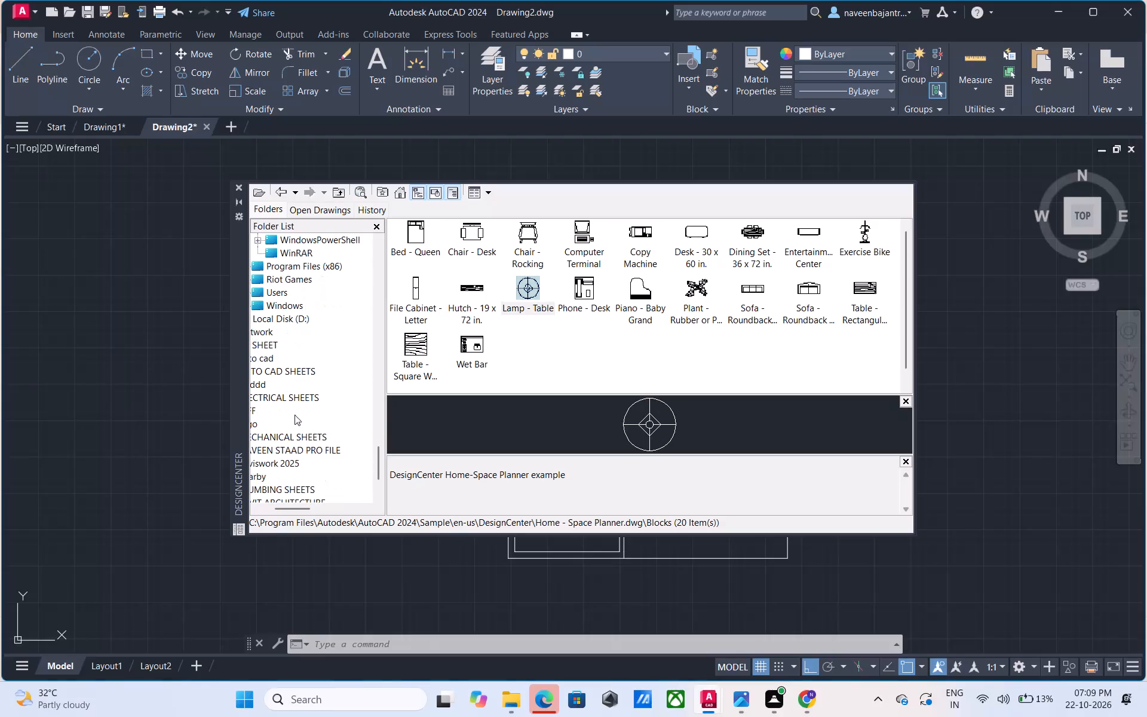
left_click_drag(298, 505, 293, 505)
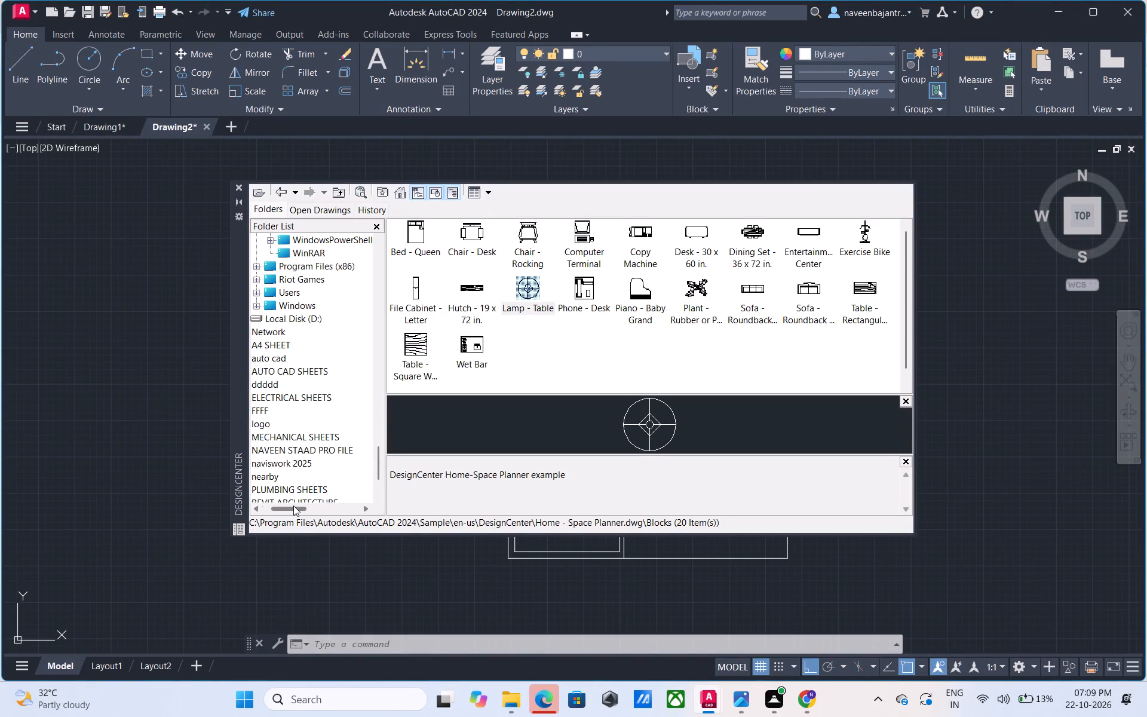
left_click_drag(293, 505, 286, 505)
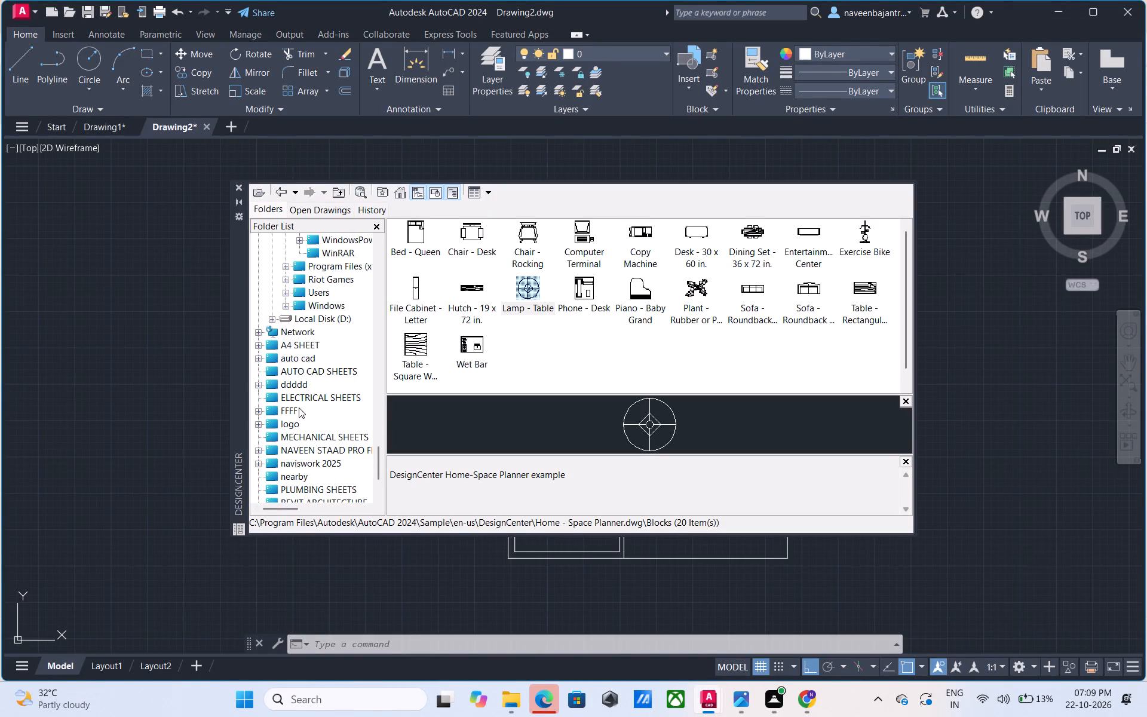
scroll(299, 407, "down", 1)
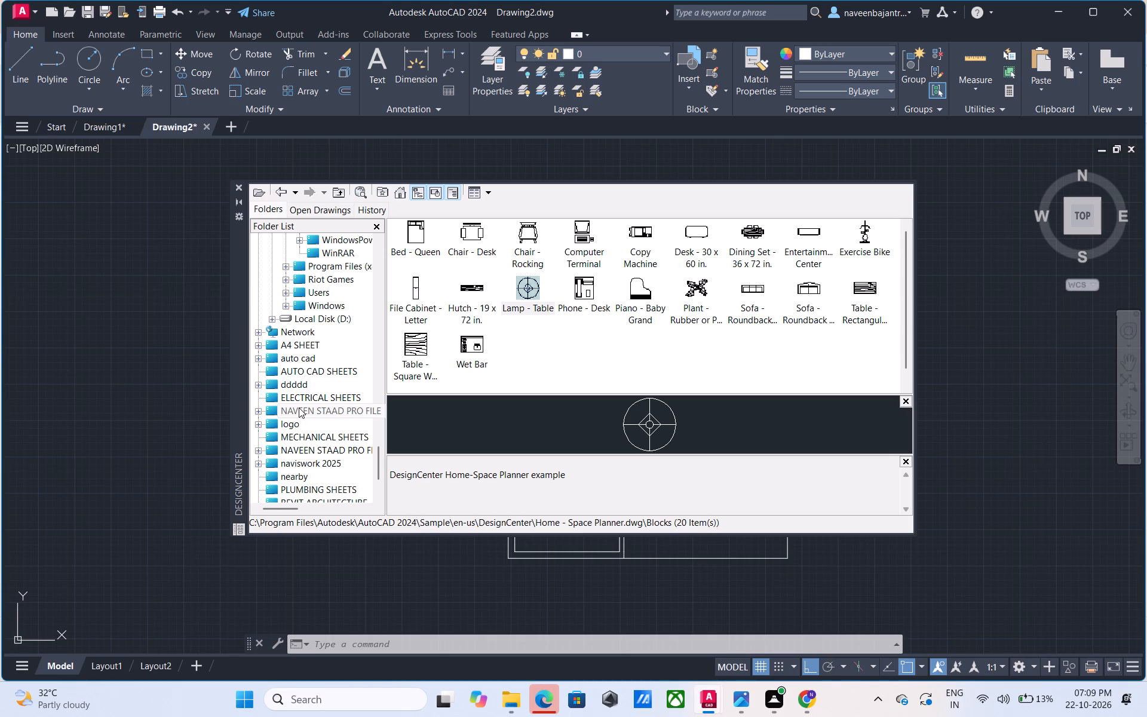
scroll(299, 419, "down", 1)
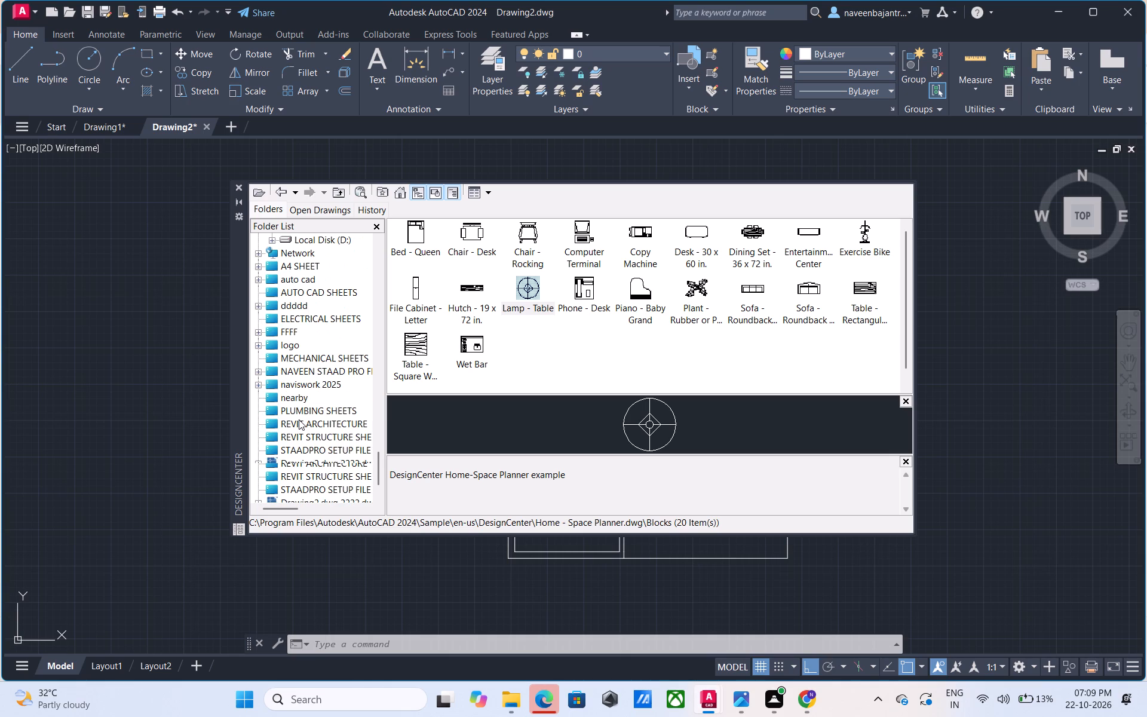
scroll(299, 419, "up", 1)
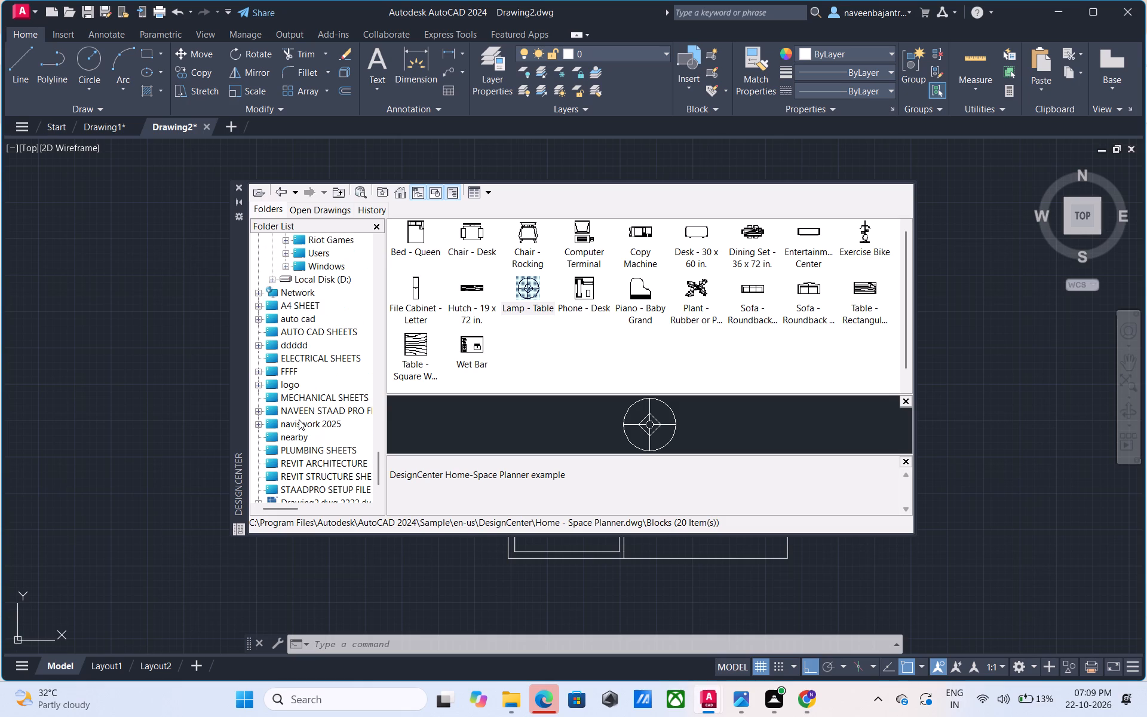
Preview the Home - Space Planner blocks in order from Bed - Queen to Exercise Bike, plus the rectangular woodgrain table.
left_click(422, 234)
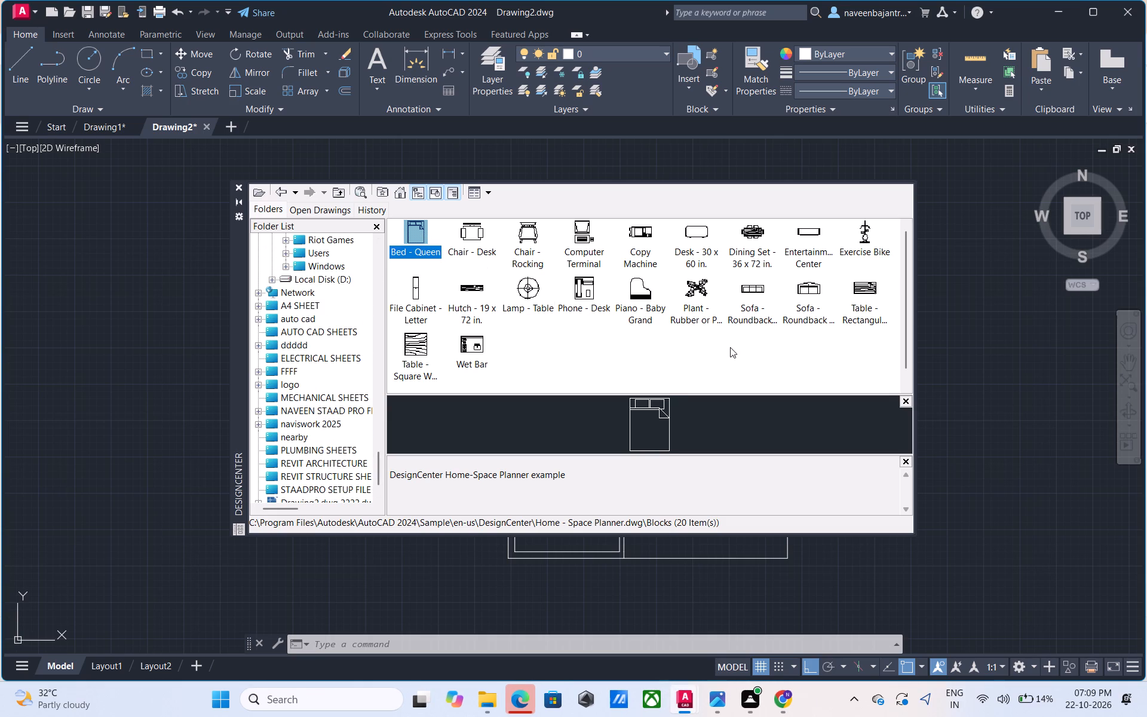
key("Right")
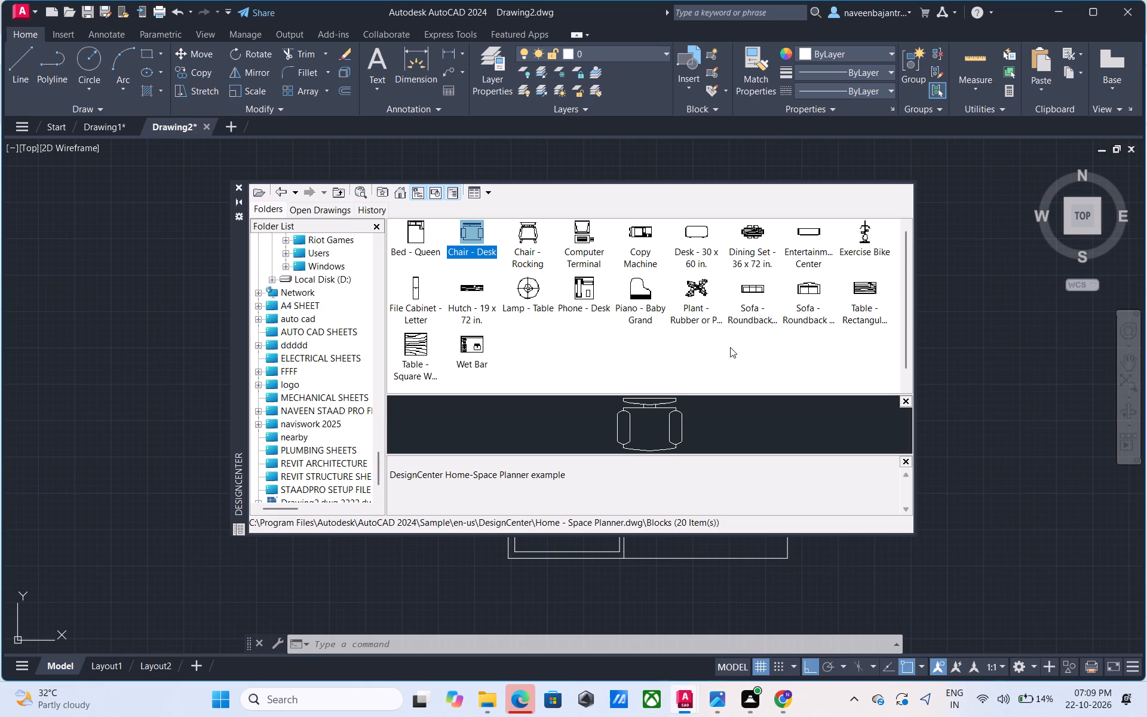
key("Right")
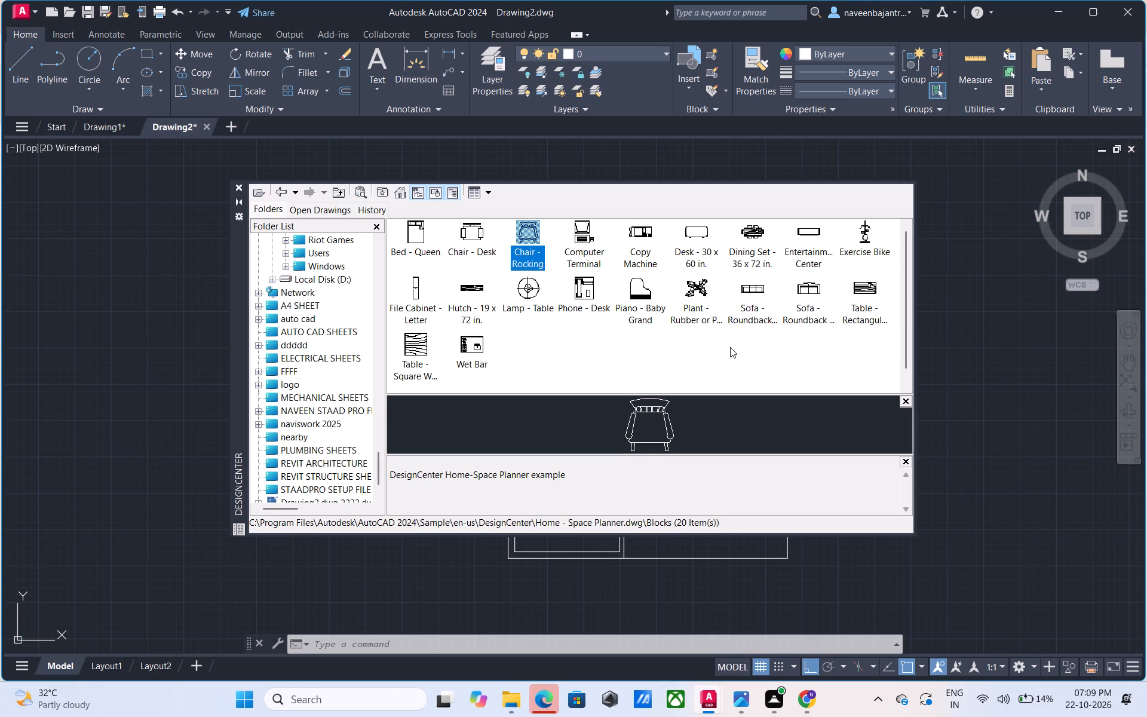
key("Right")
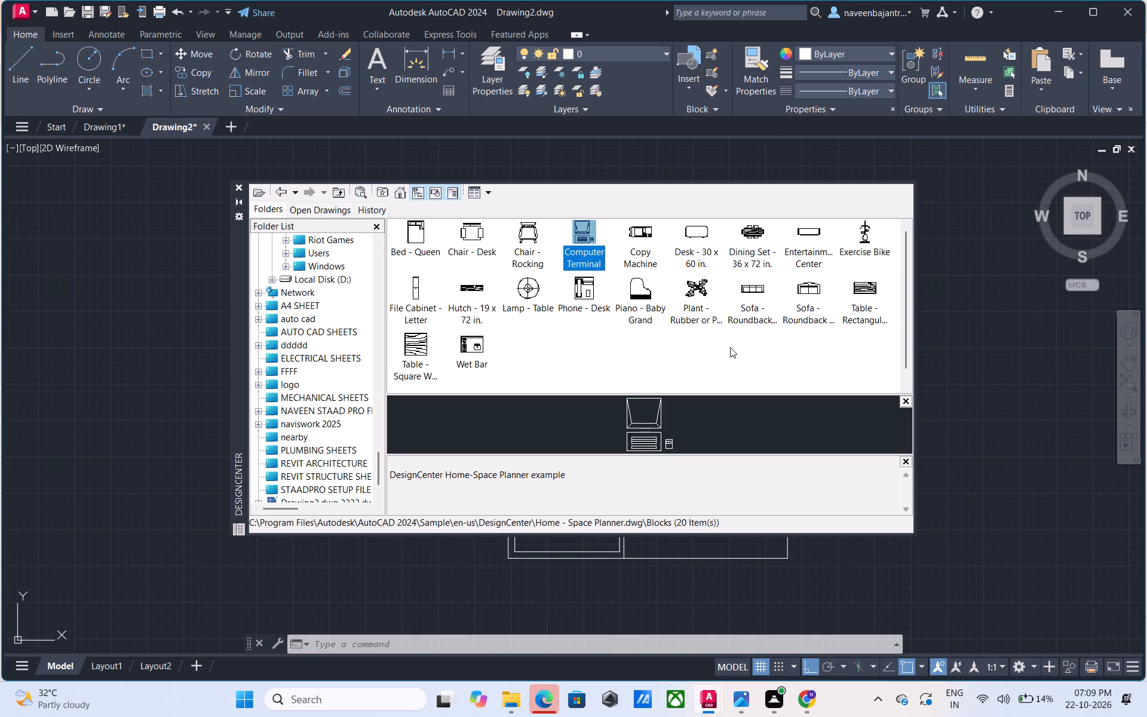
key("Right")
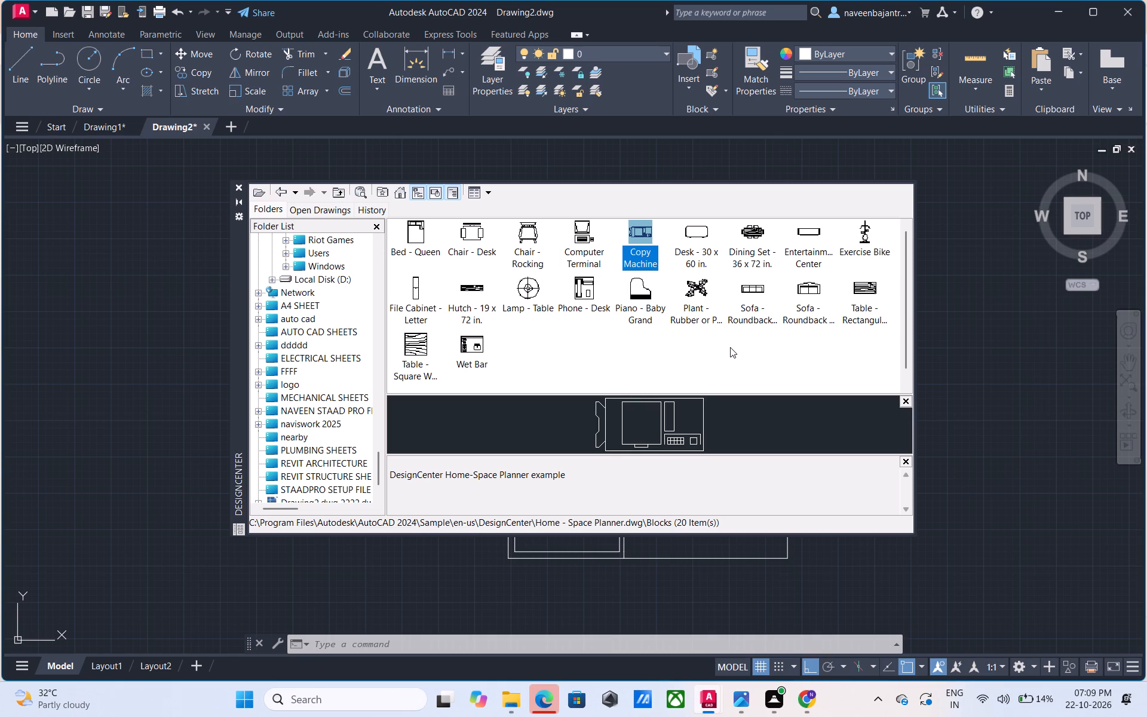
key("Right")
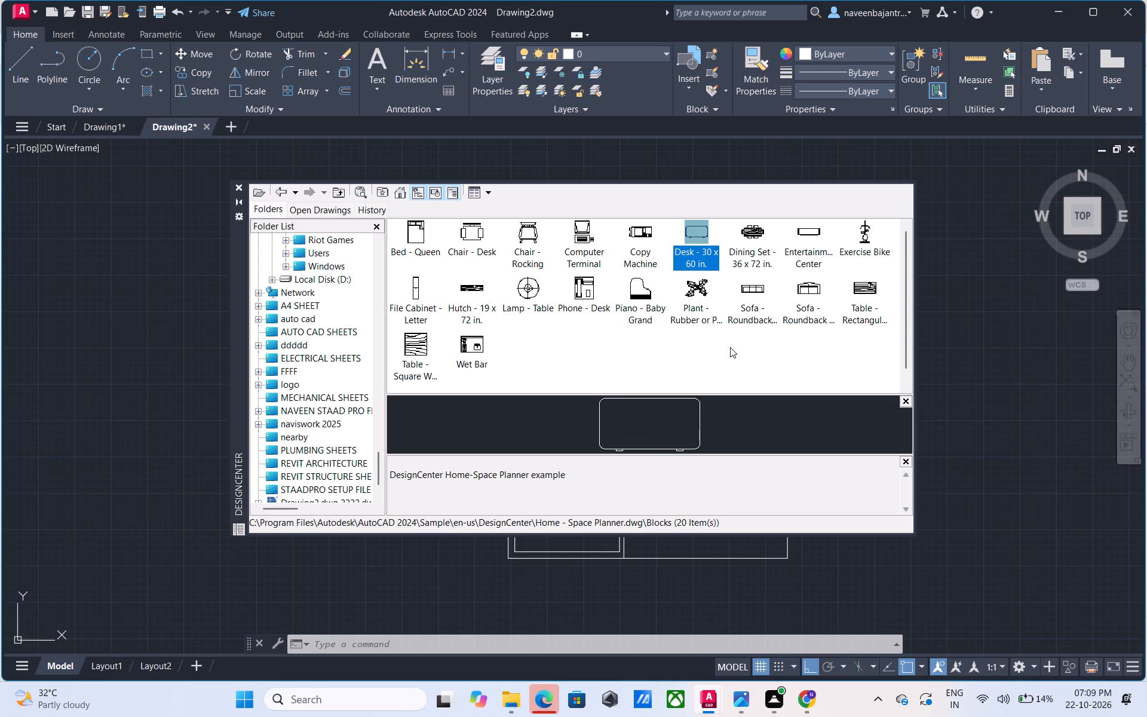
key("Right")
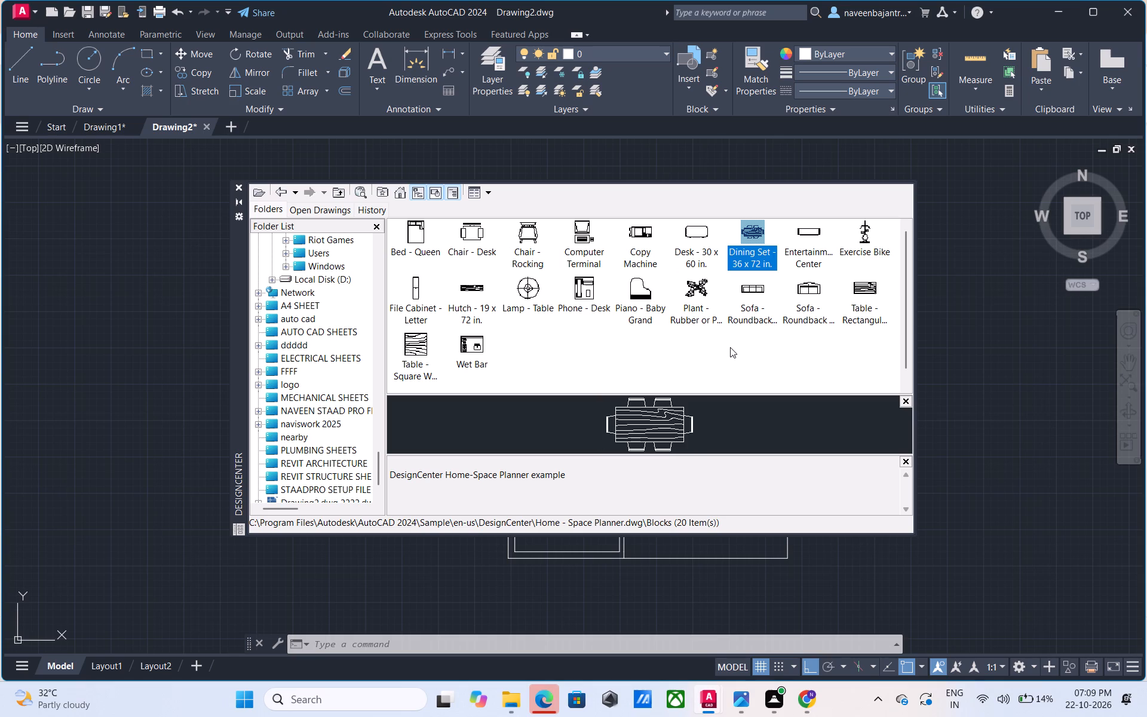
key("Right")
key("Right")
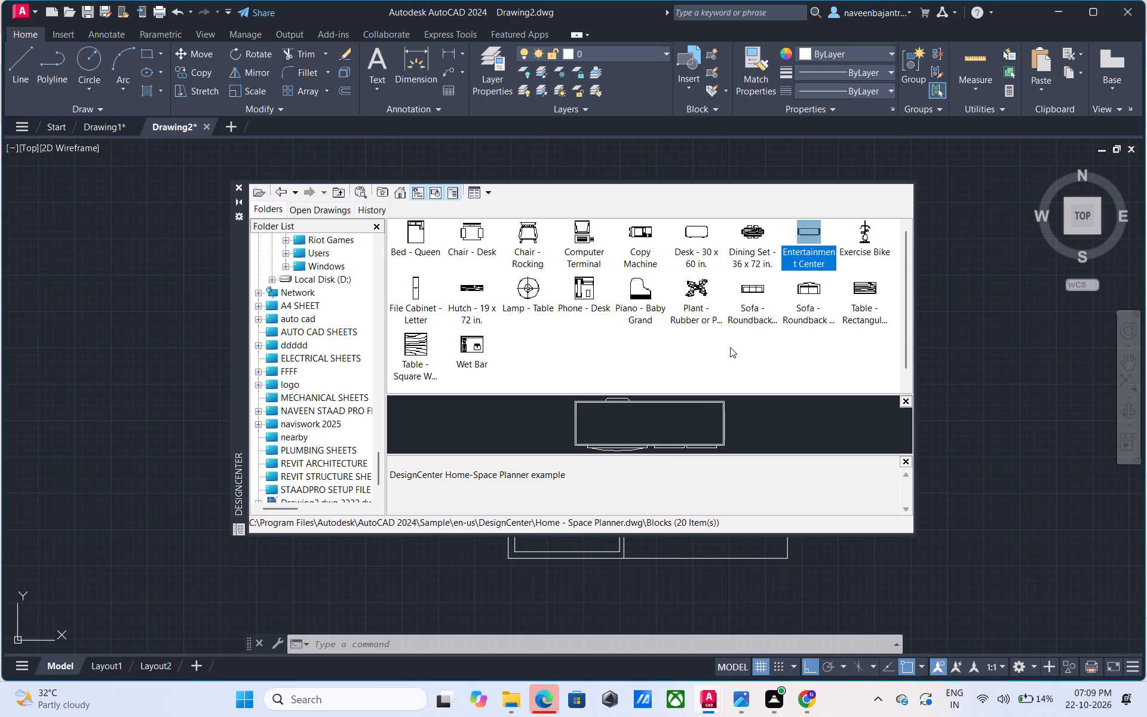
key("Down")
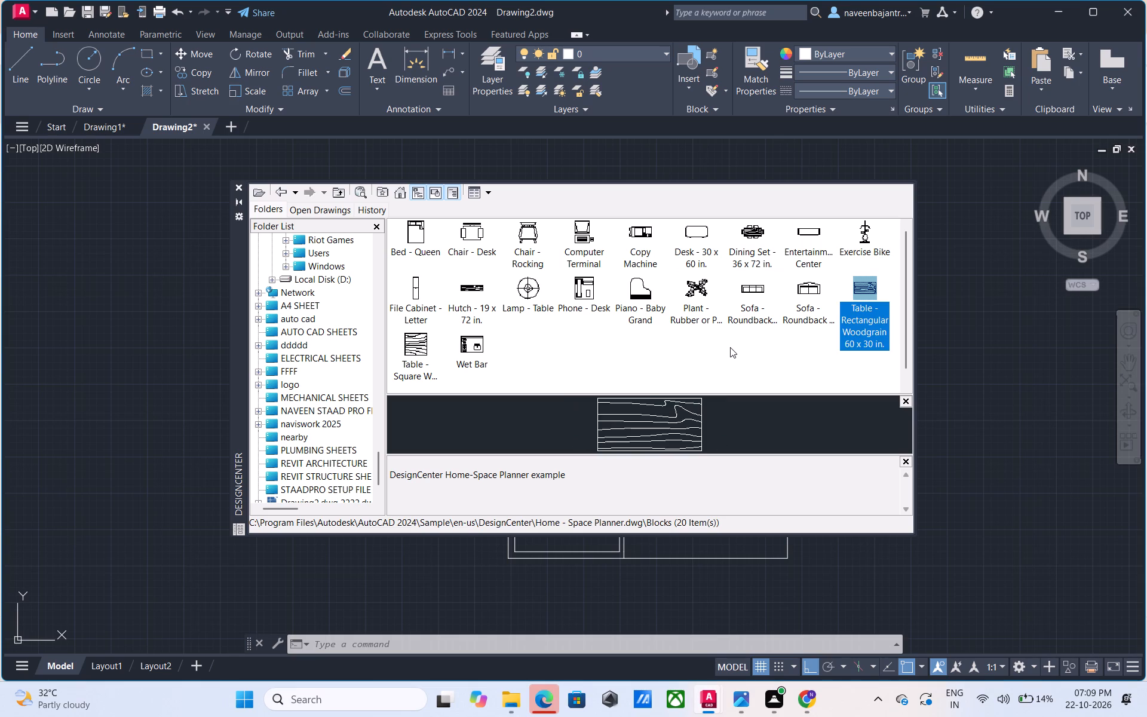
Preview the first row of Home - Space Planner blocks in reverse, from Exercise Bike back to Bed - Queen.
key("Up")
key("Left")
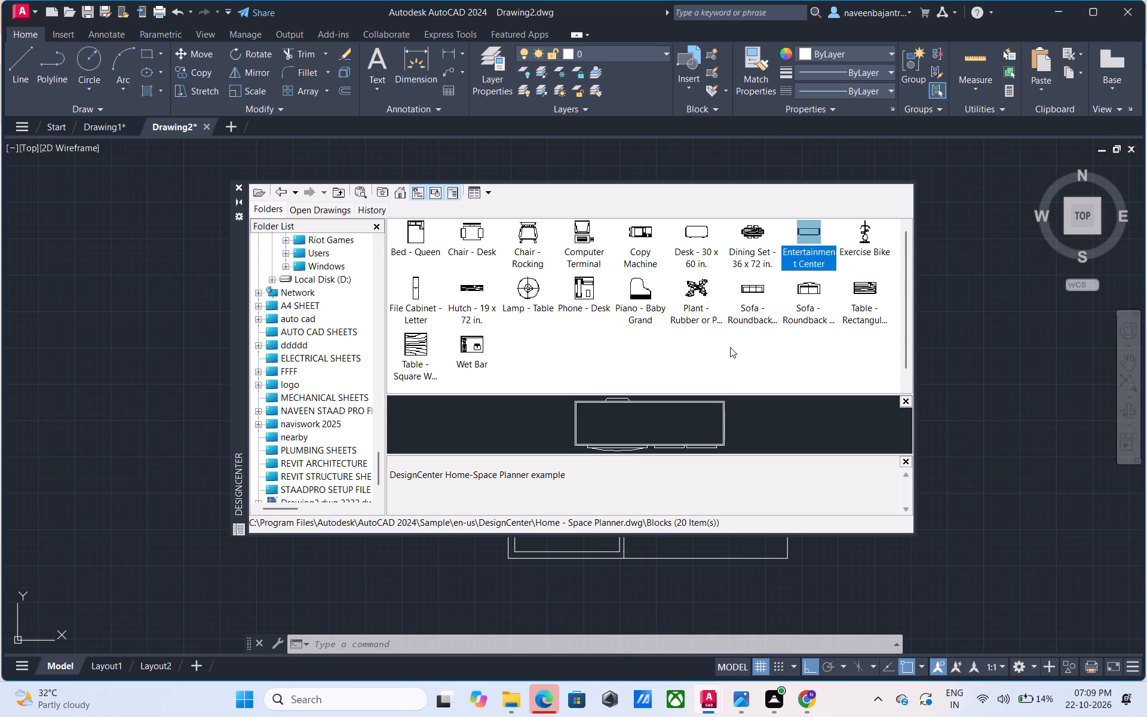
key("Left")
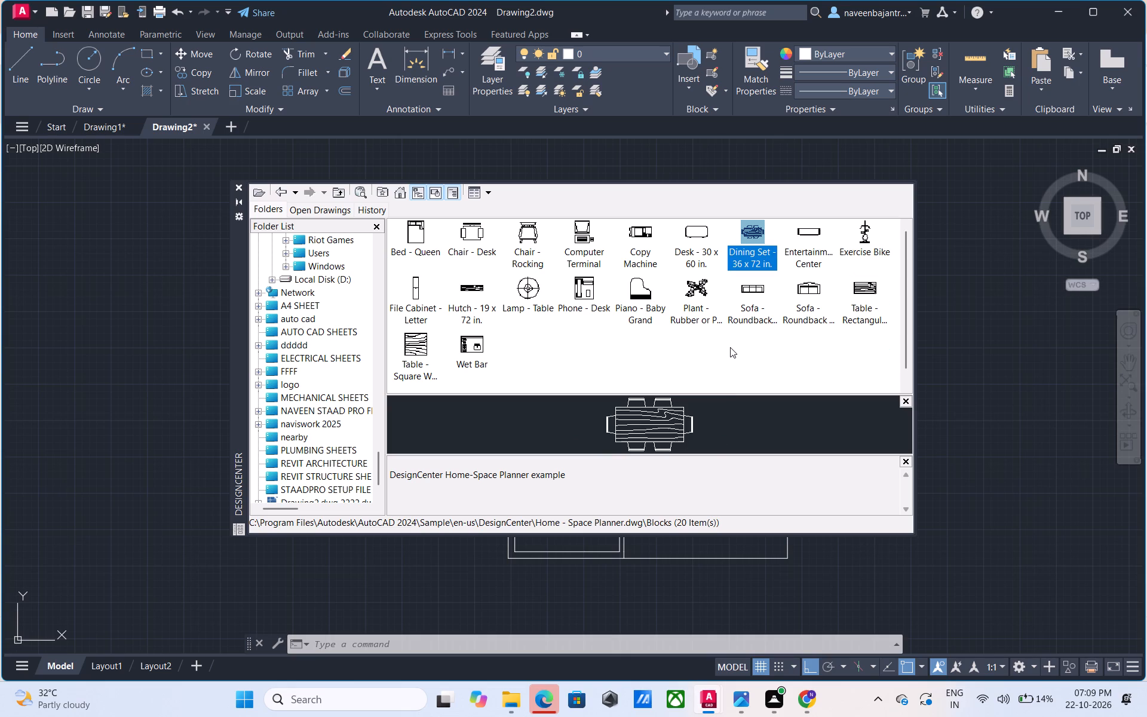
key("Left")
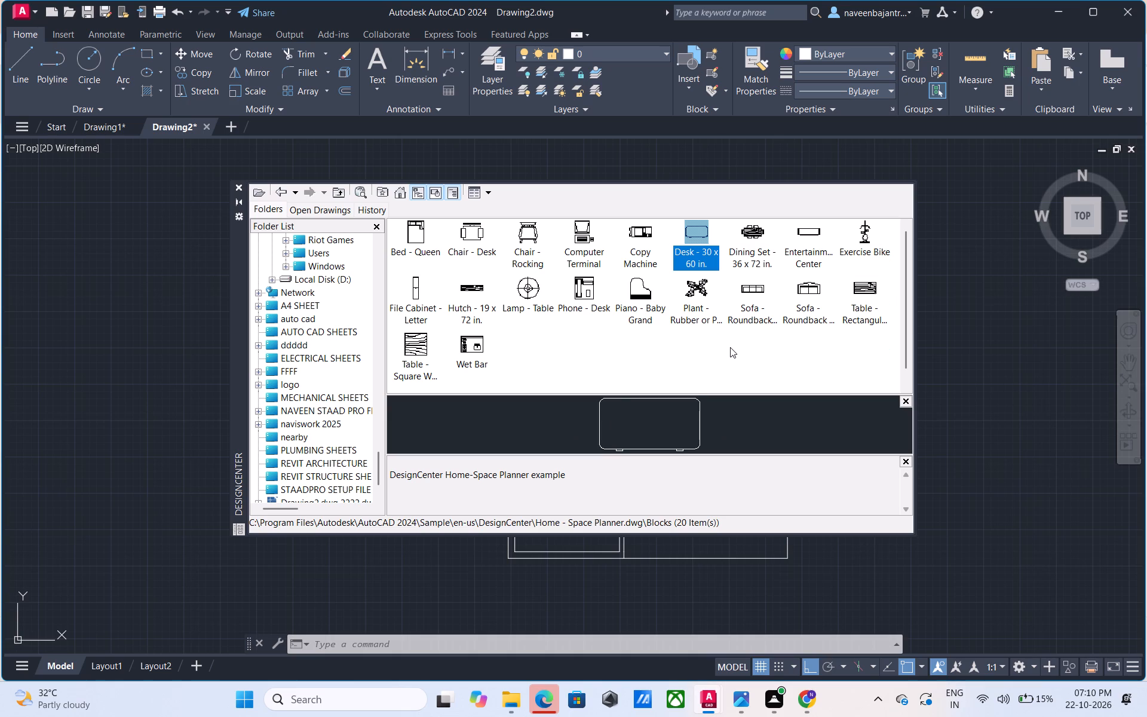
key("Left")
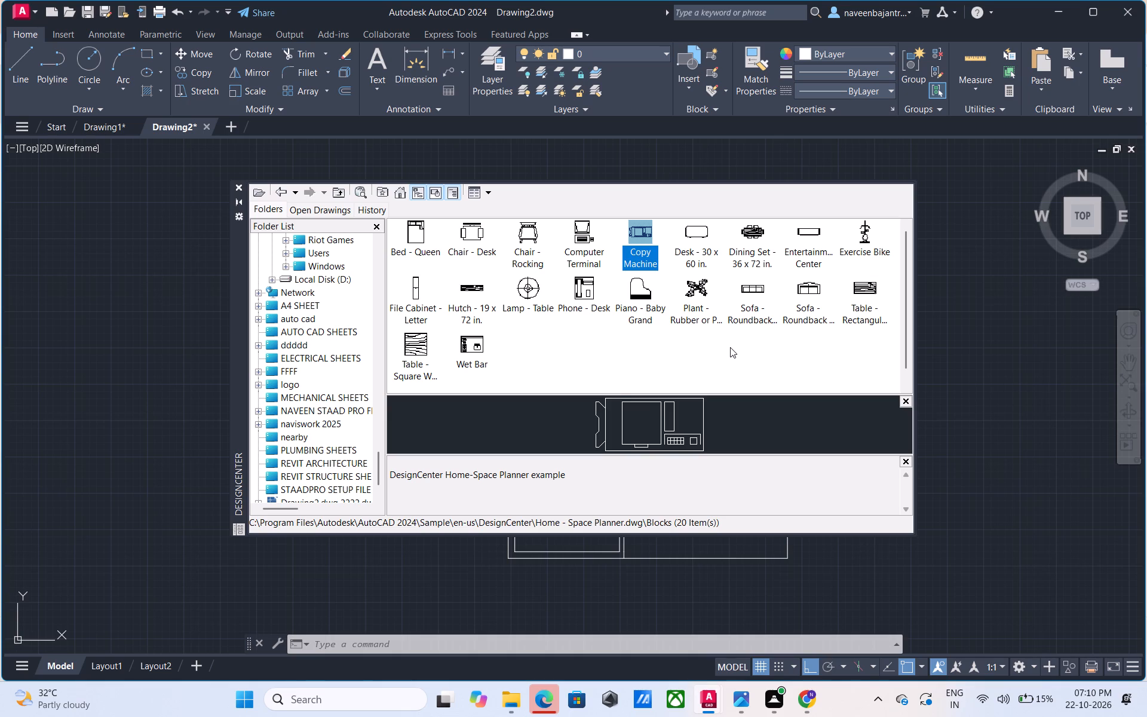
key("Left")
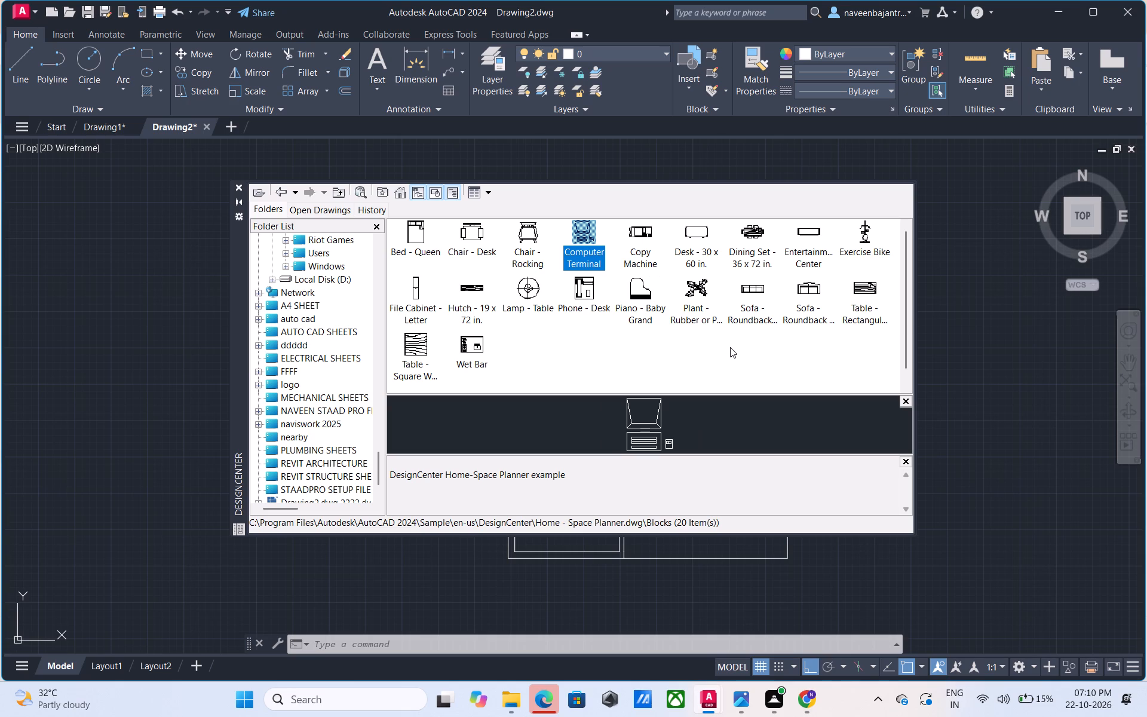
key("Left")
key("Left")
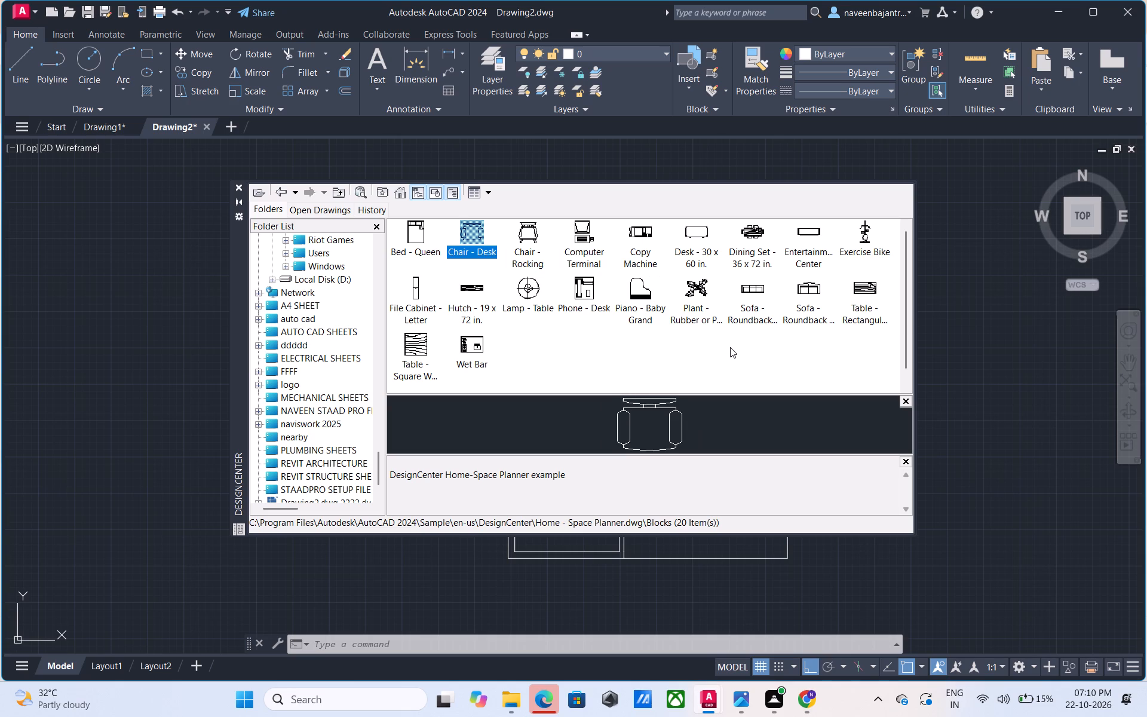
key("Left")
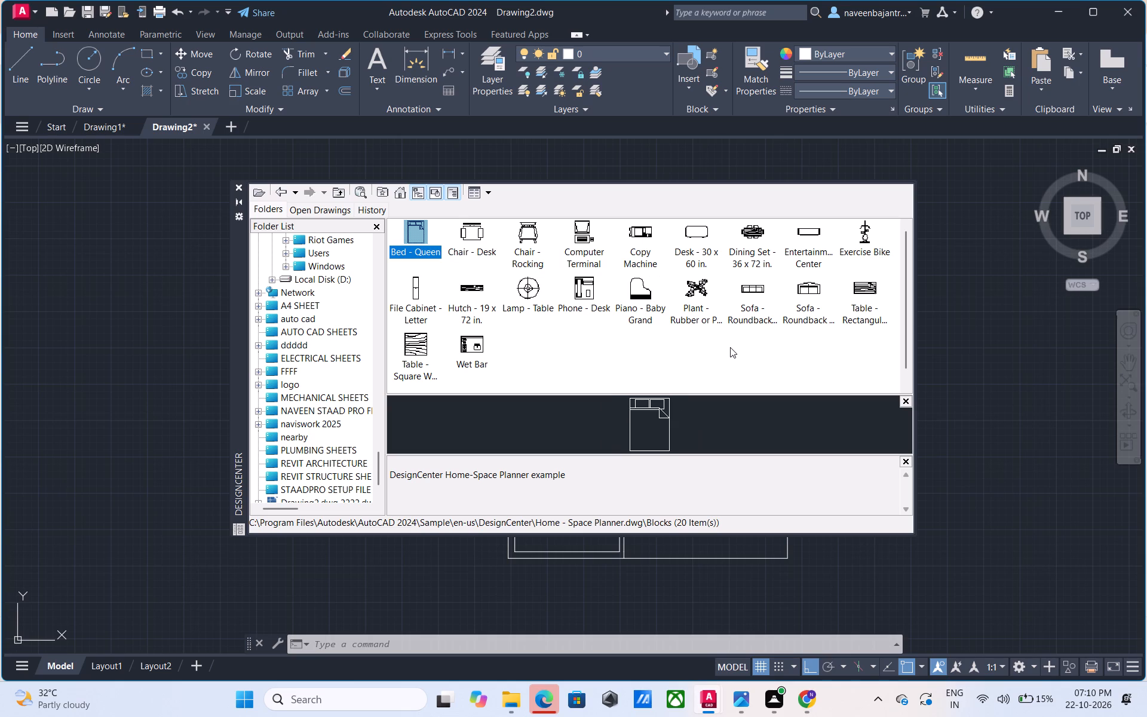
Review the first-row block previews again, from Chair - Desk through Dining Set - 36 x 72 in. to Exercise Bike.
key("Right")
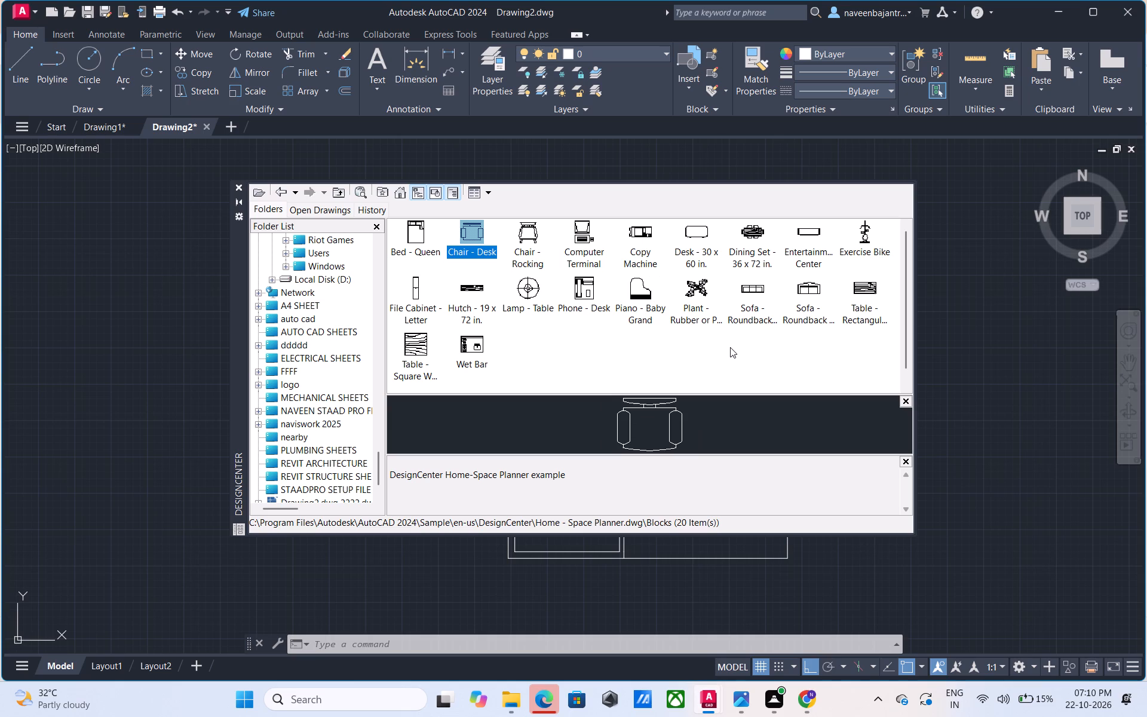
key("Right")
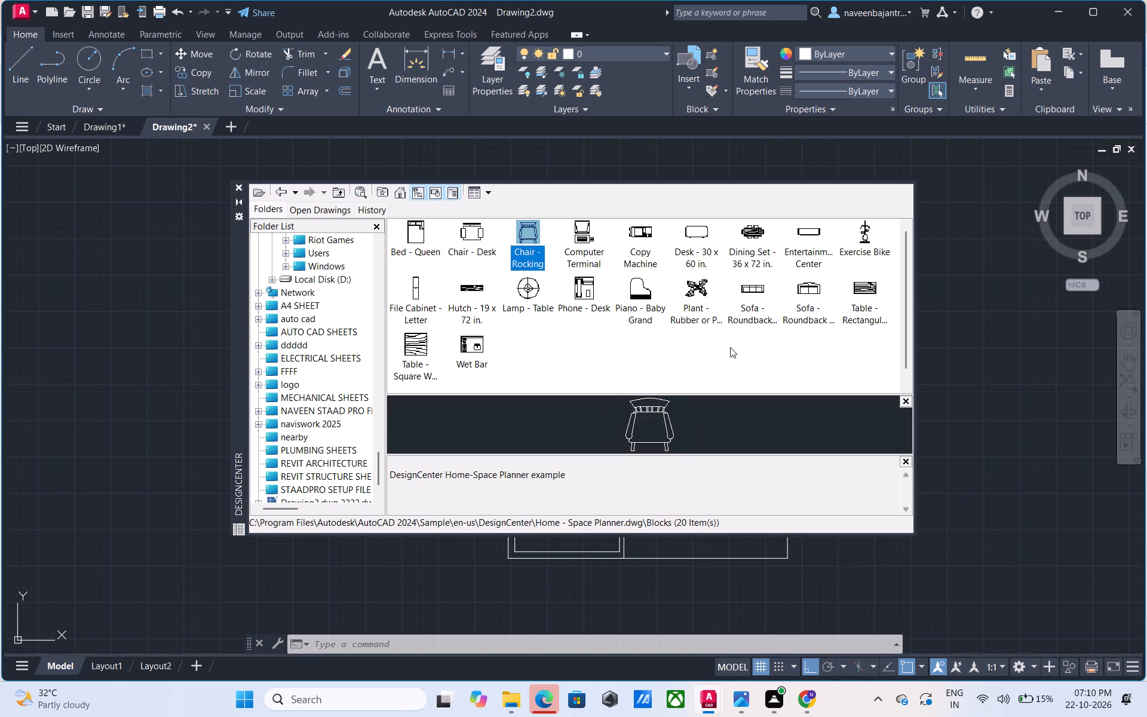
key("Right")
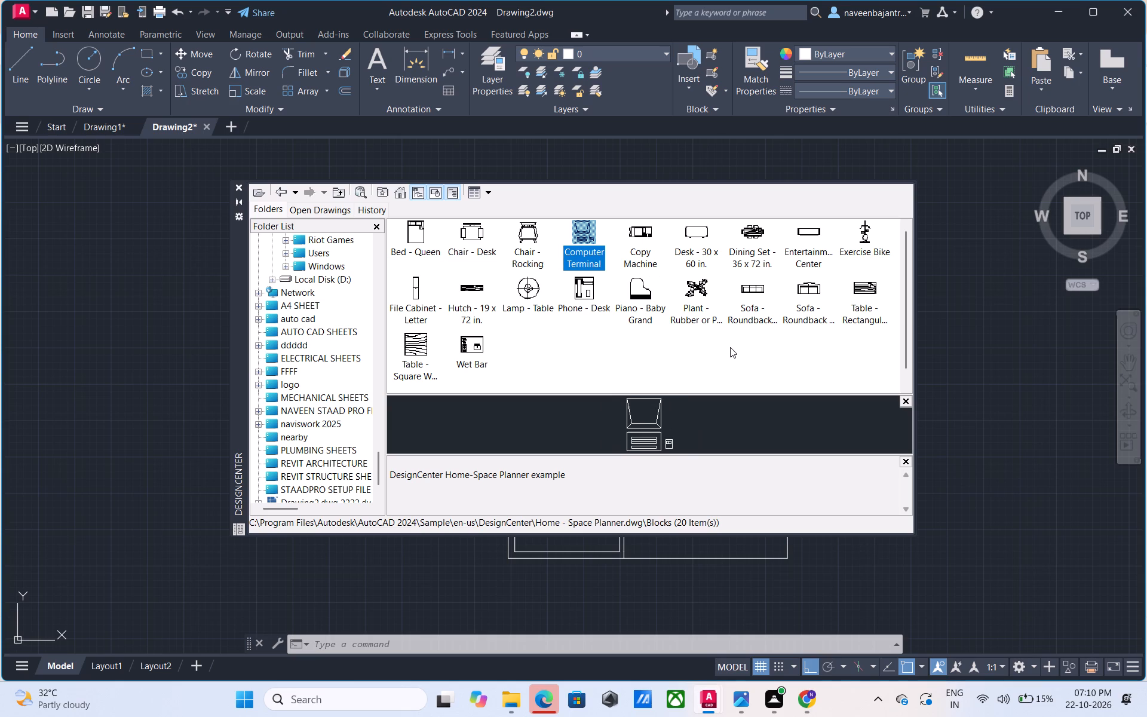
key("Right")
key("Right")
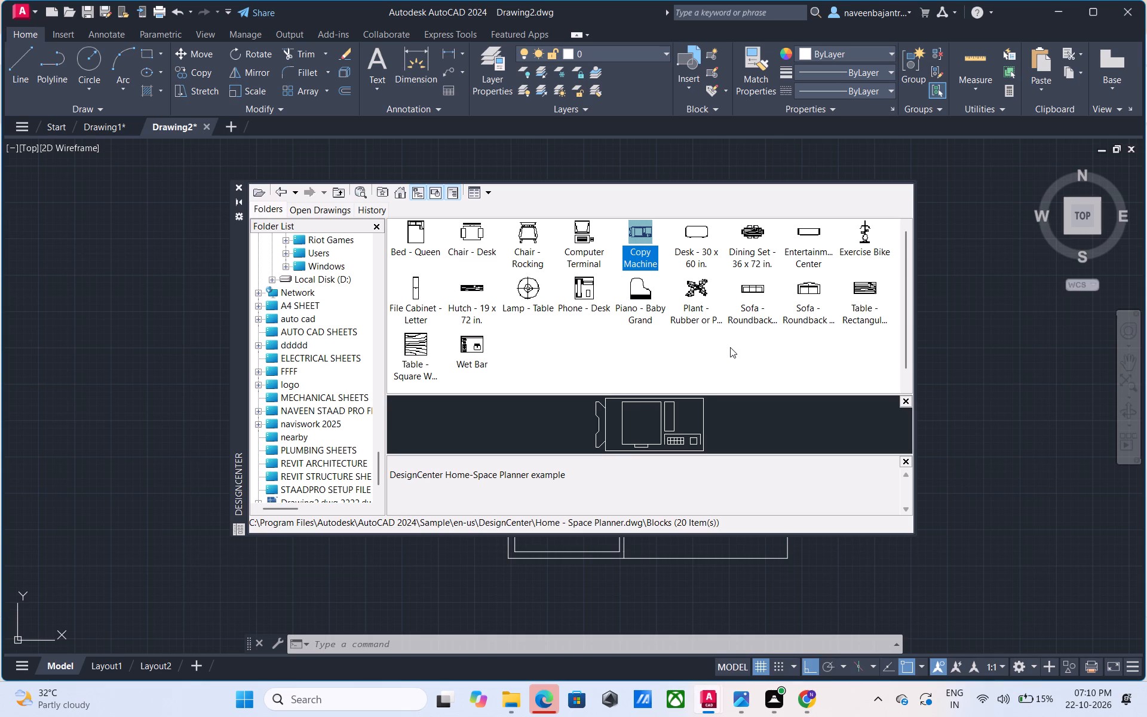
key("Right")
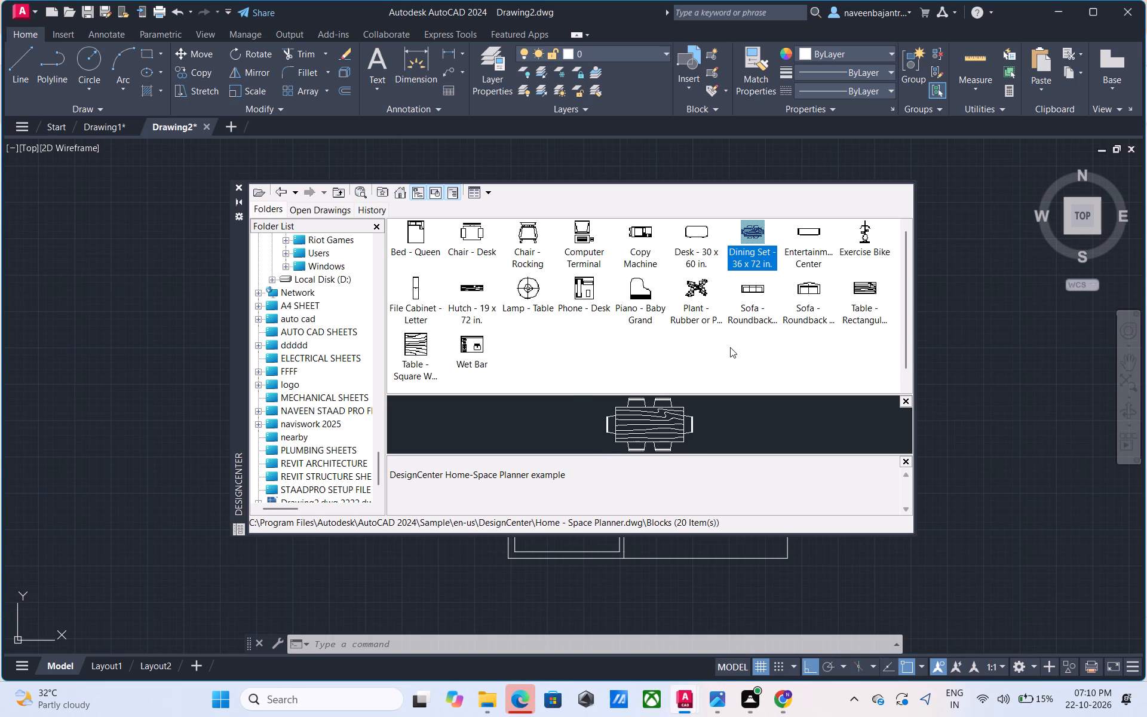
key("Right")
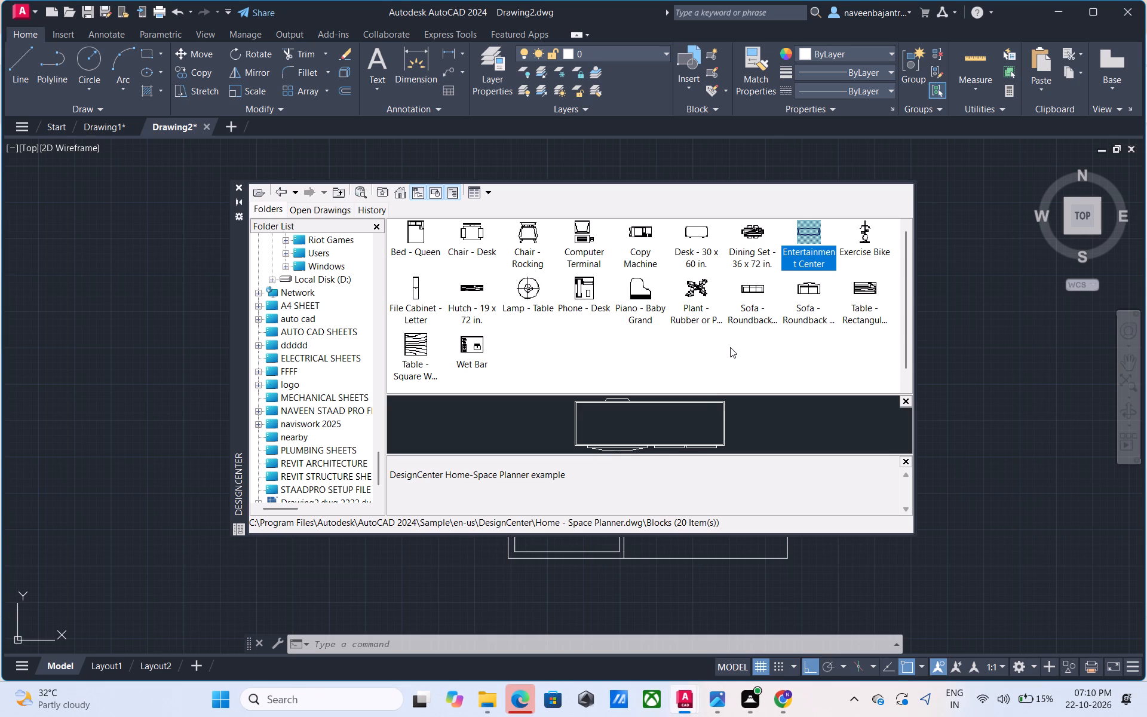
key("Right")
key("Right")
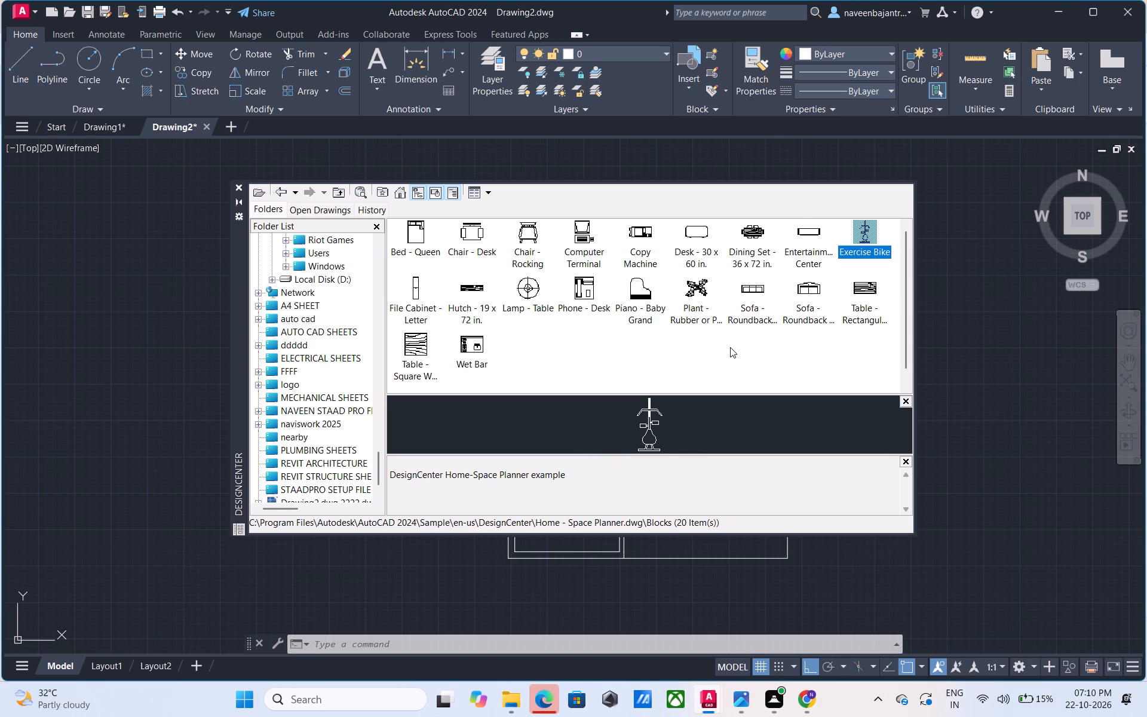
key("Right")
Preview the blocks back from Entertainment Center to Desk - 30 x 60 in., and from Plant - Rubber or Philodendron to File Cabinet - Letter.
key("Left")
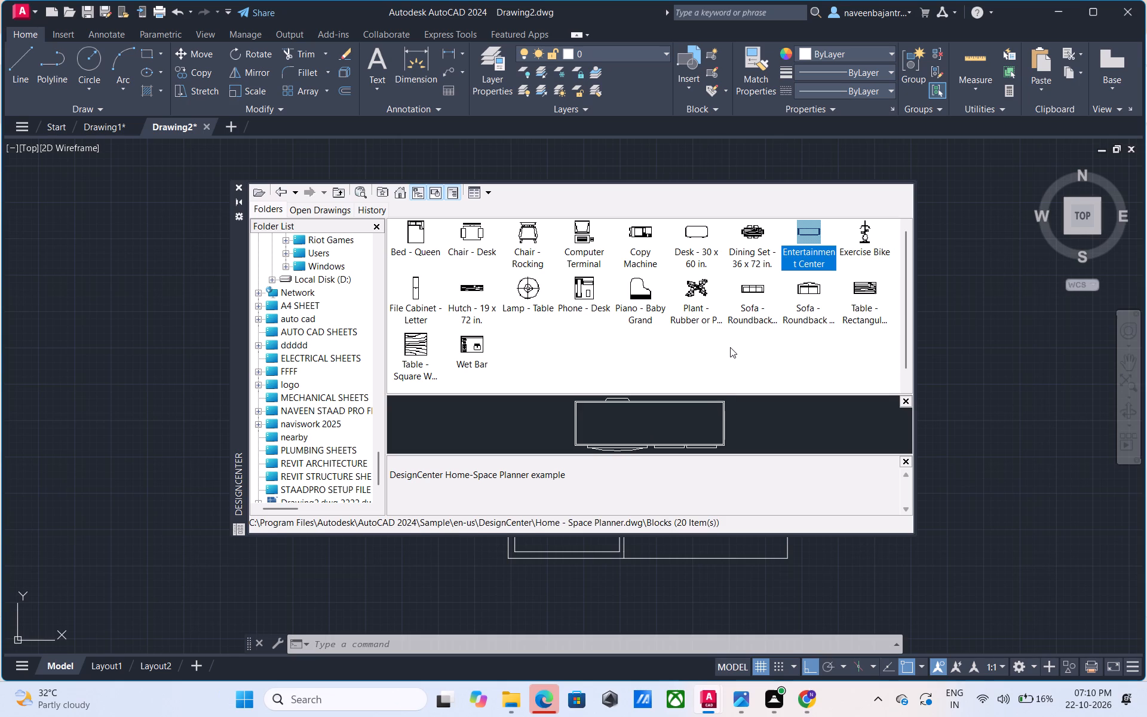
key("Left")
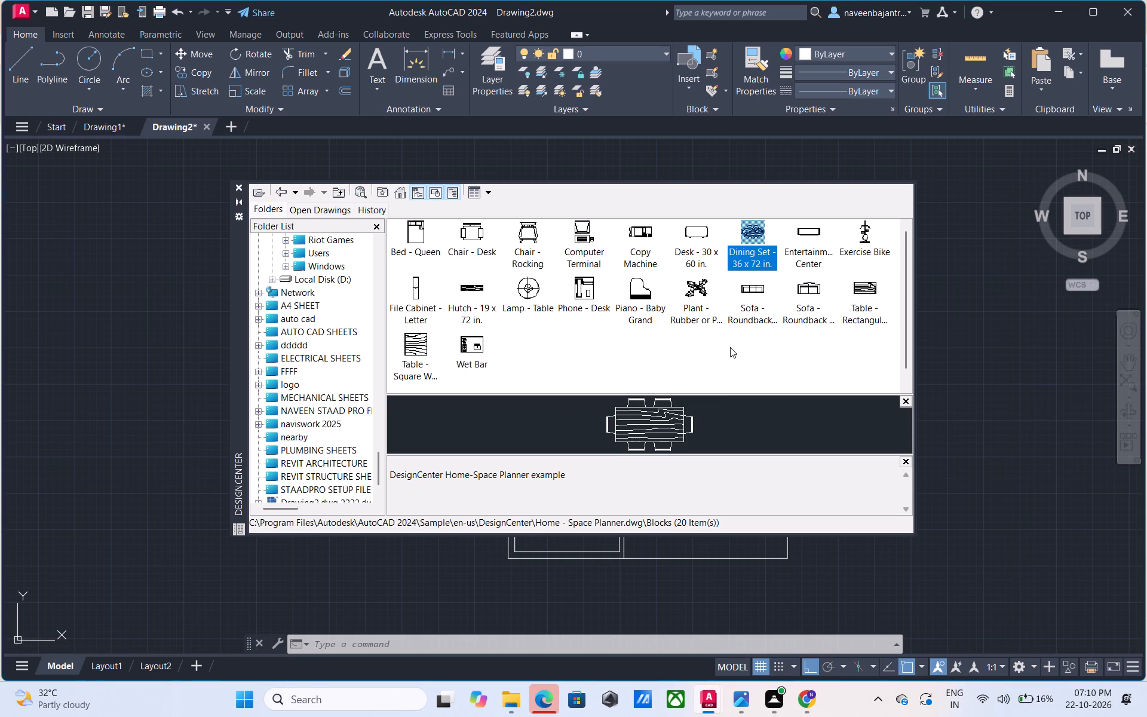
key("Left")
key("Down")
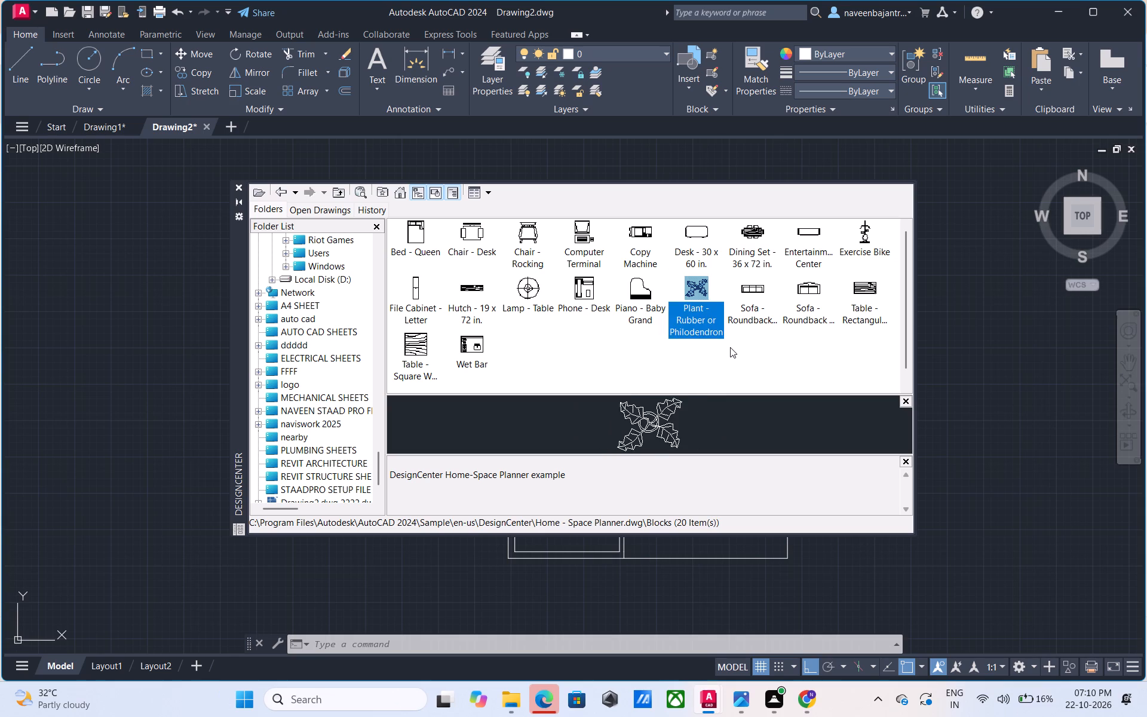
key("Left")
key("Left")
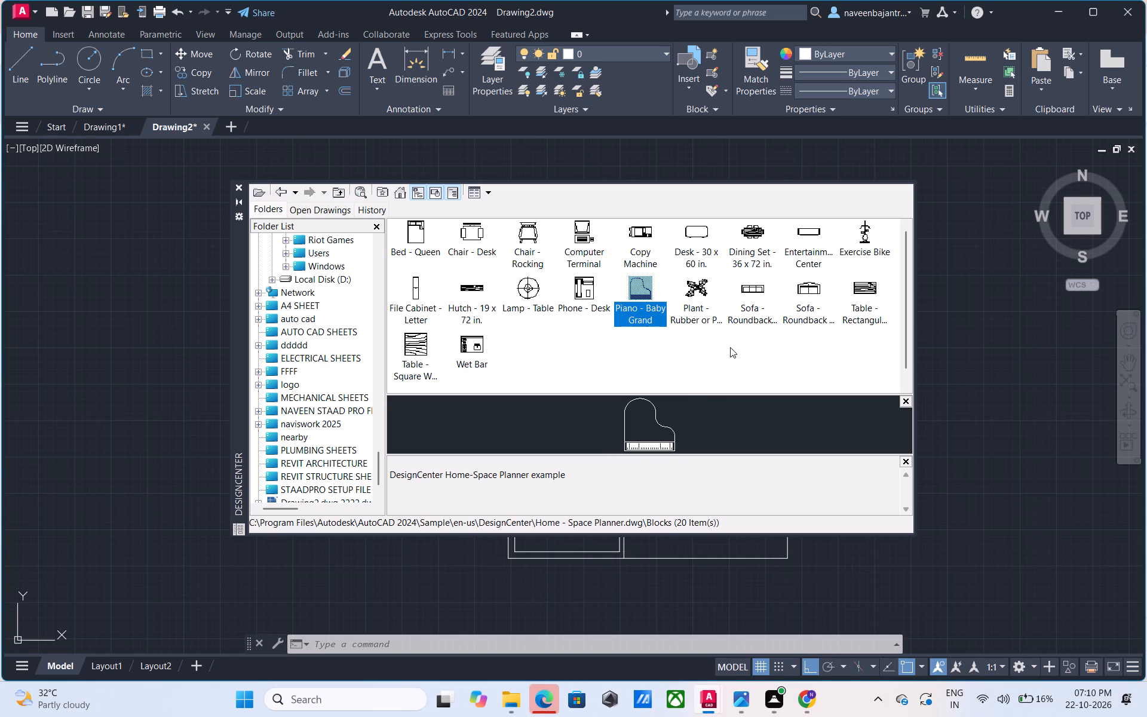
key("Left")
key("Left")
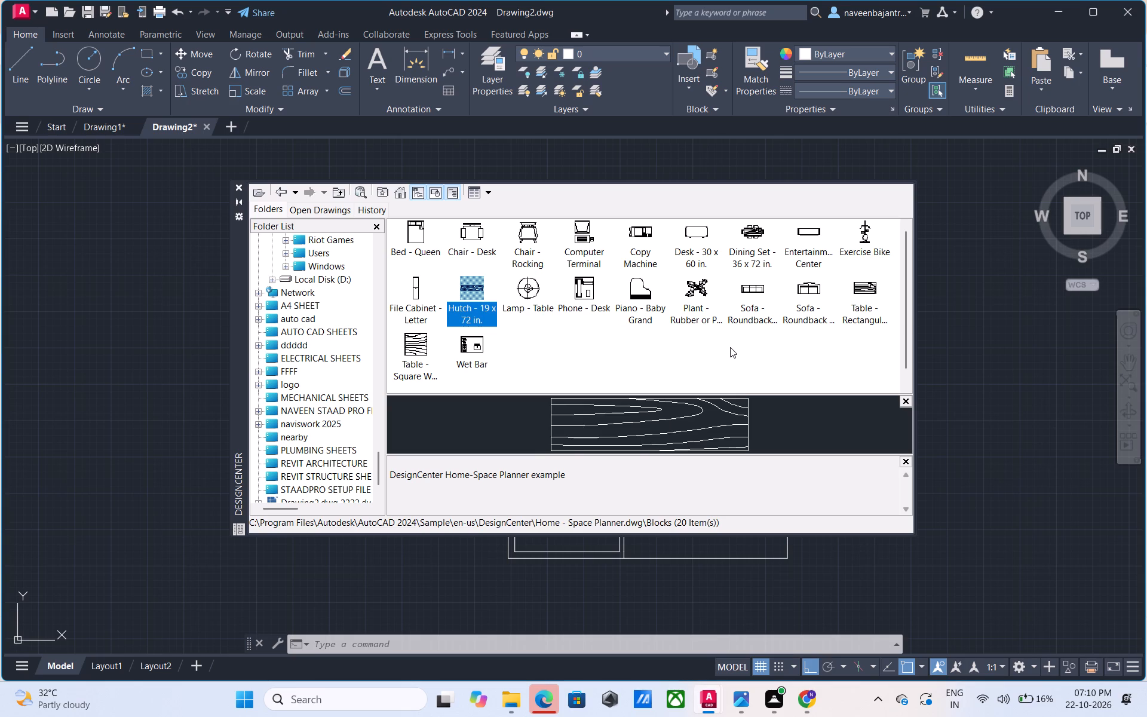
key("Left")
Preview the second-row blocks from Hutch - 19 x 72 in. to the rectangular woodgrain table, returning to Sofa - Roundback Loveseat 5 ft.
key("Right")
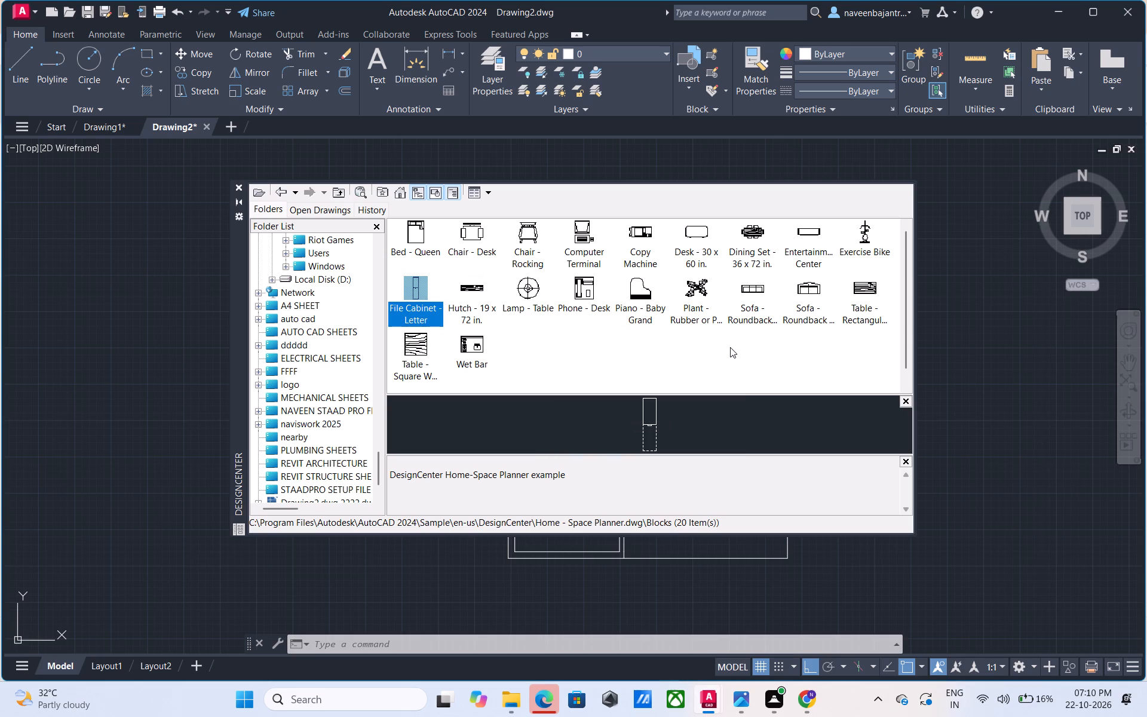
key("Right")
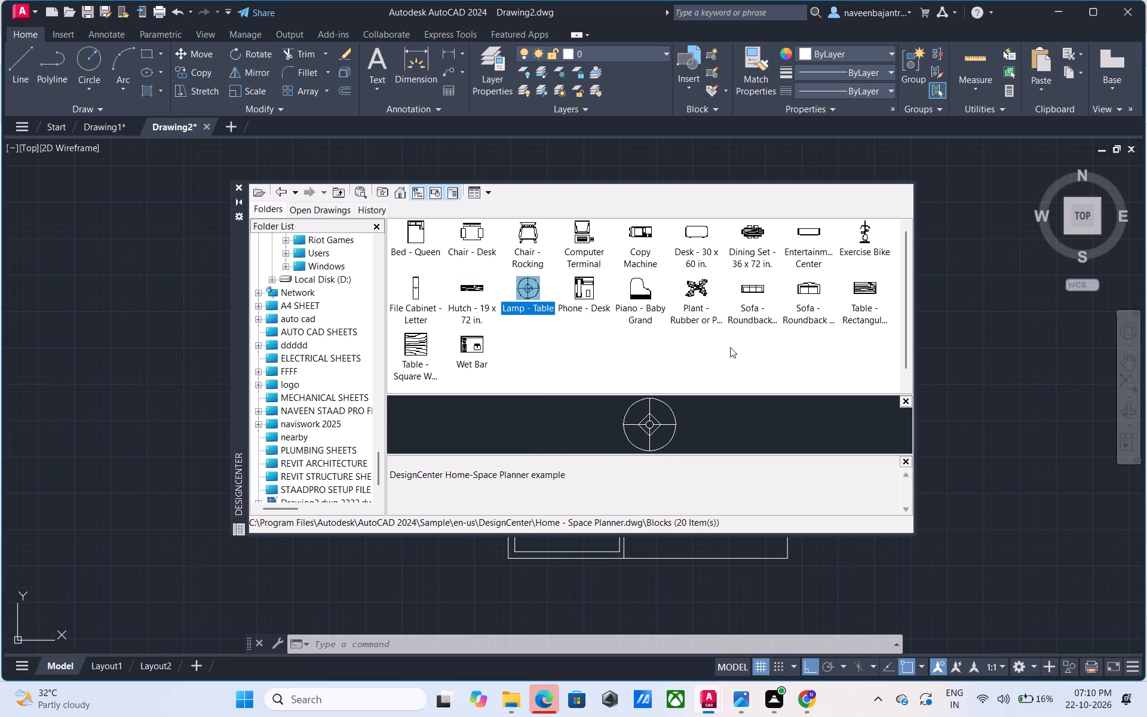
key("Right")
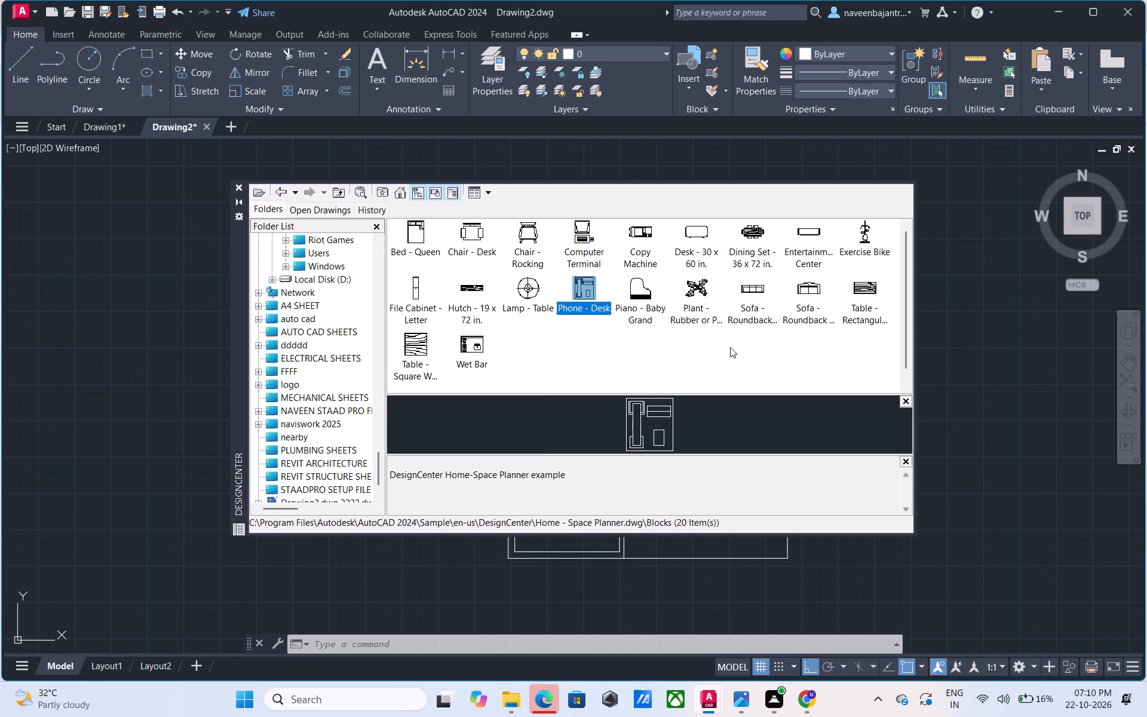
key("Right")
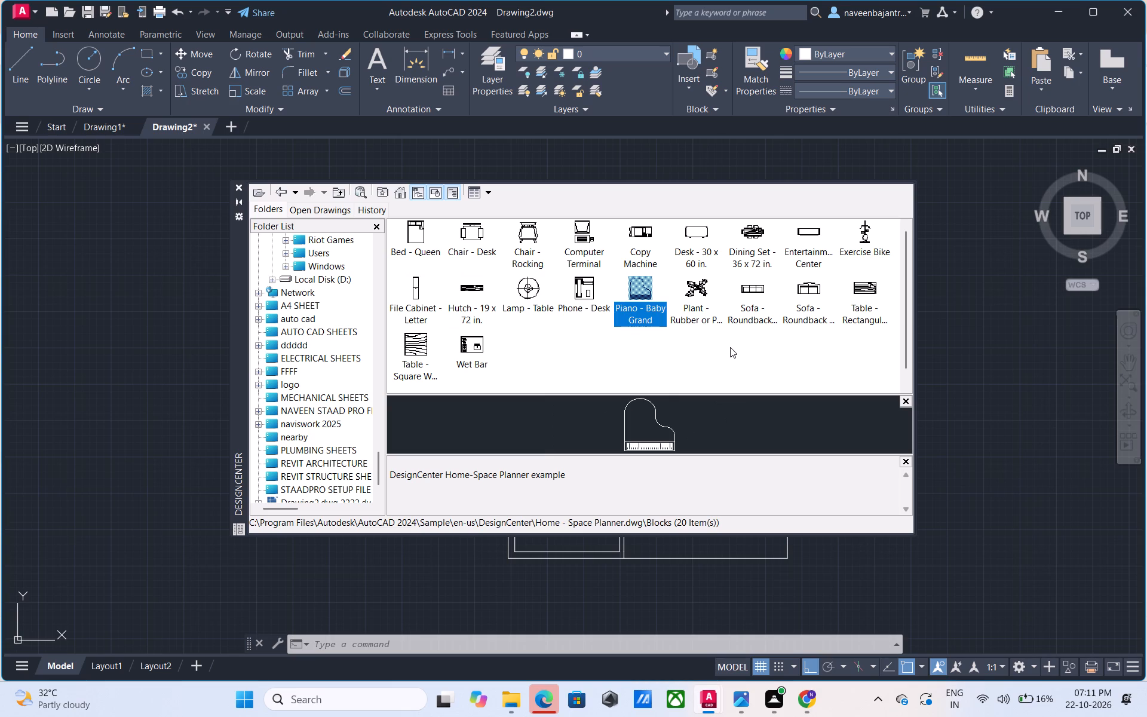
key("Right")
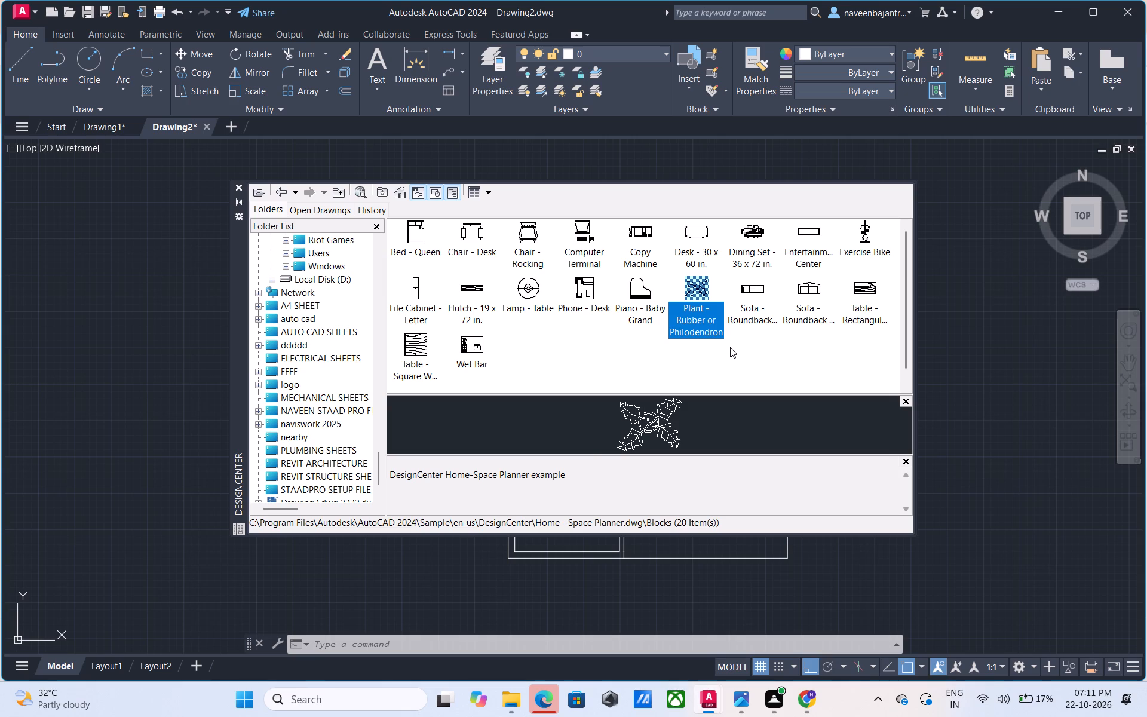
key("Right")
key("Right")
key("Right")
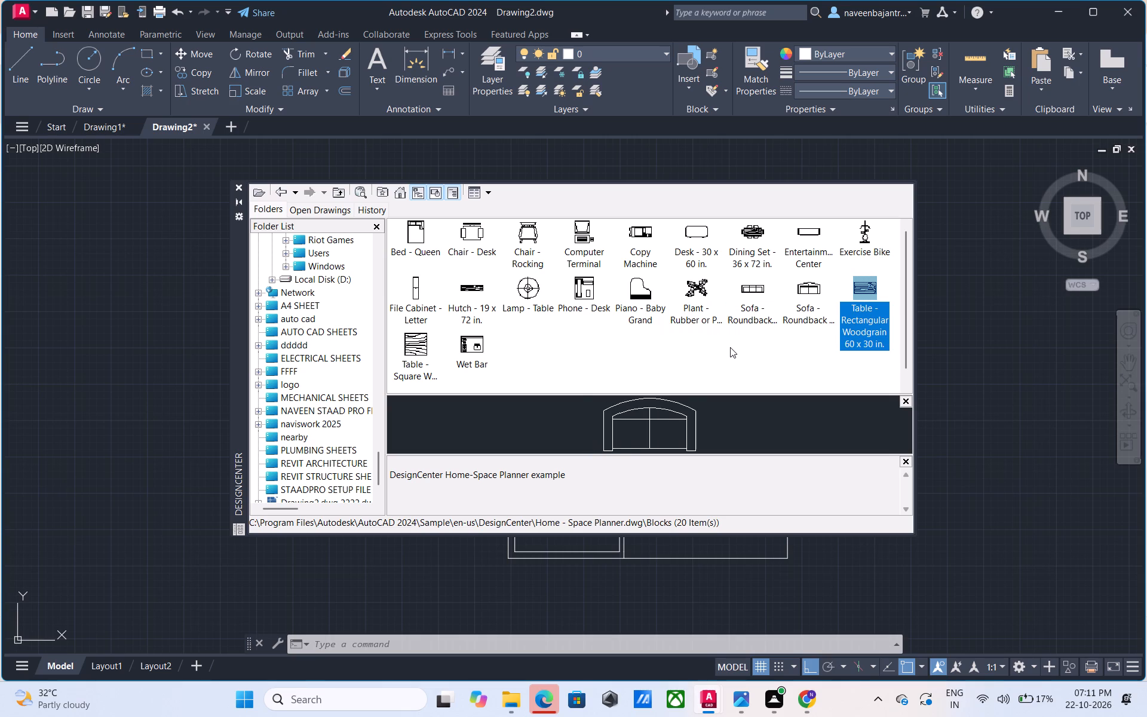
key("Left")
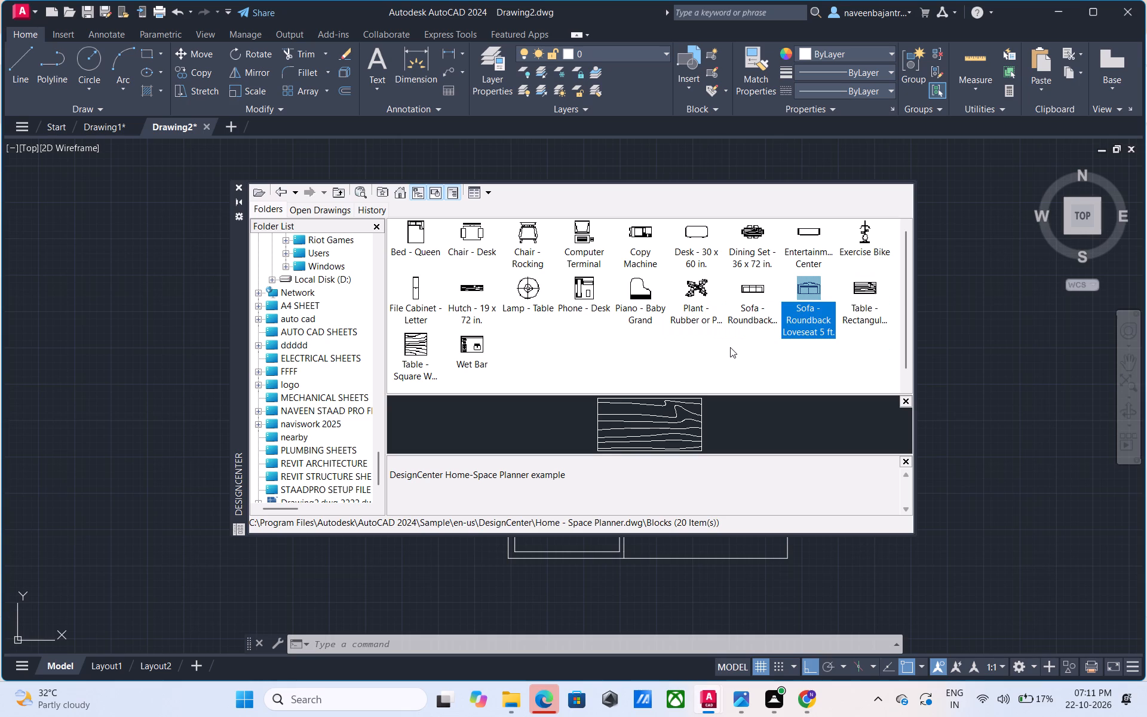
Preview the second-row blocks in reverse, from Sofa - Roundback Loveseat 5 ft. to File Cabinet - Letter, and close DesignCenter.
key("Right")
key("Left")
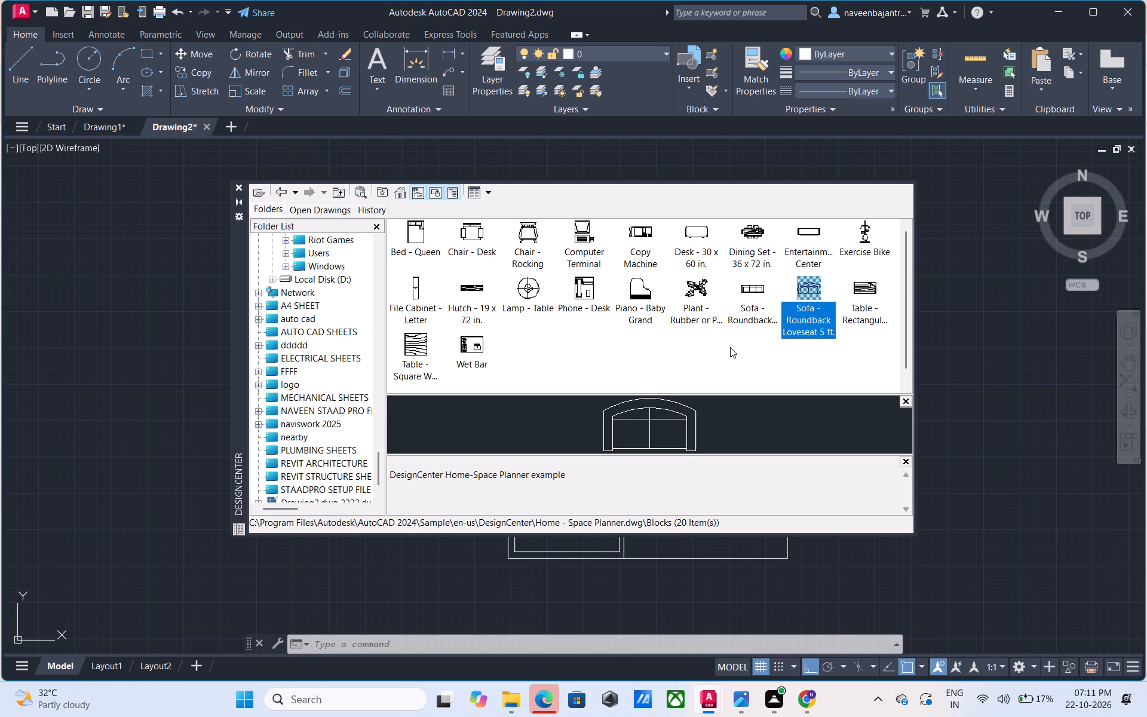
key("Left")
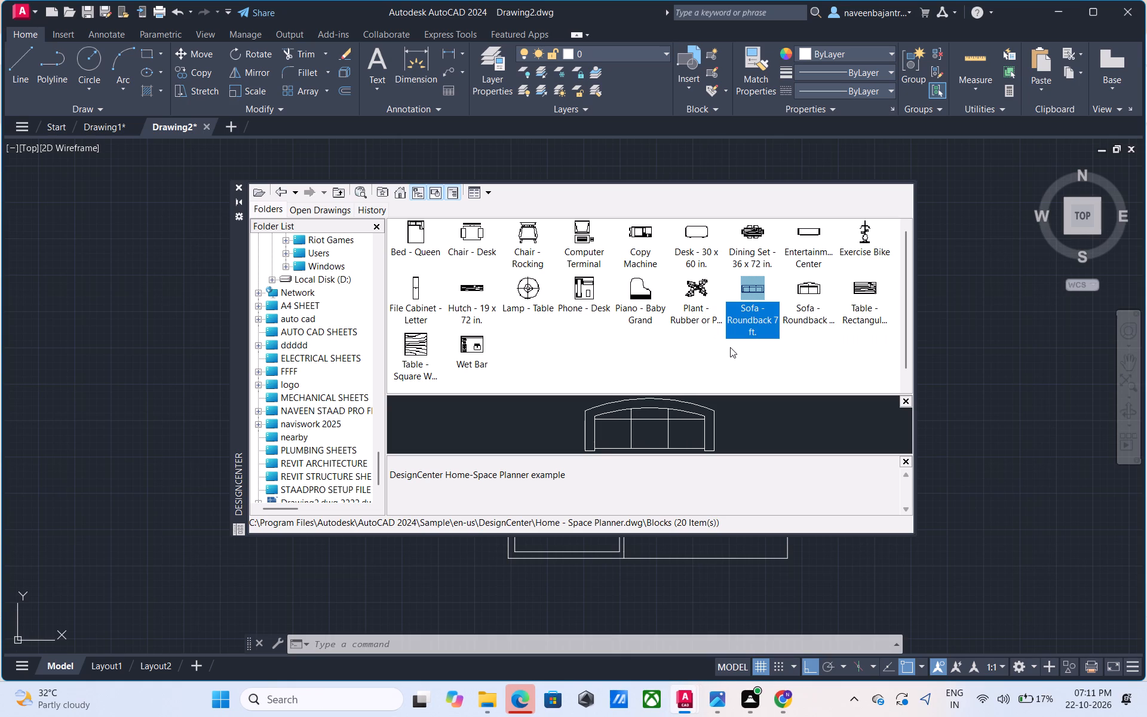
key("Left")
key("Left")
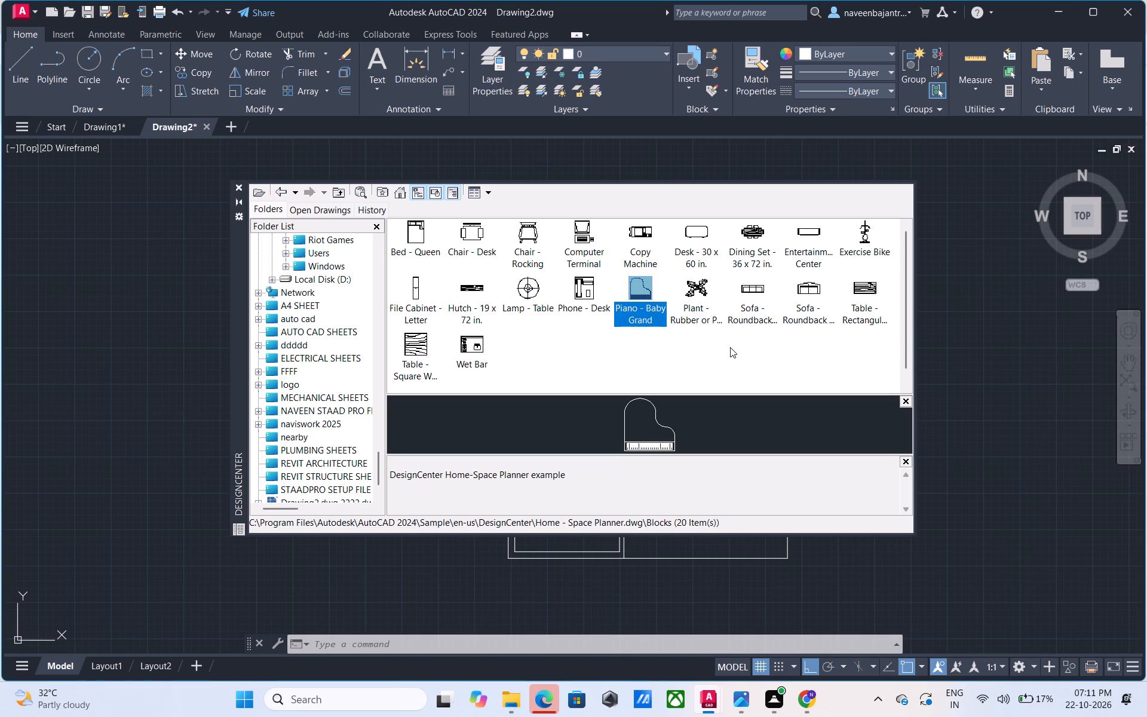
key("Left")
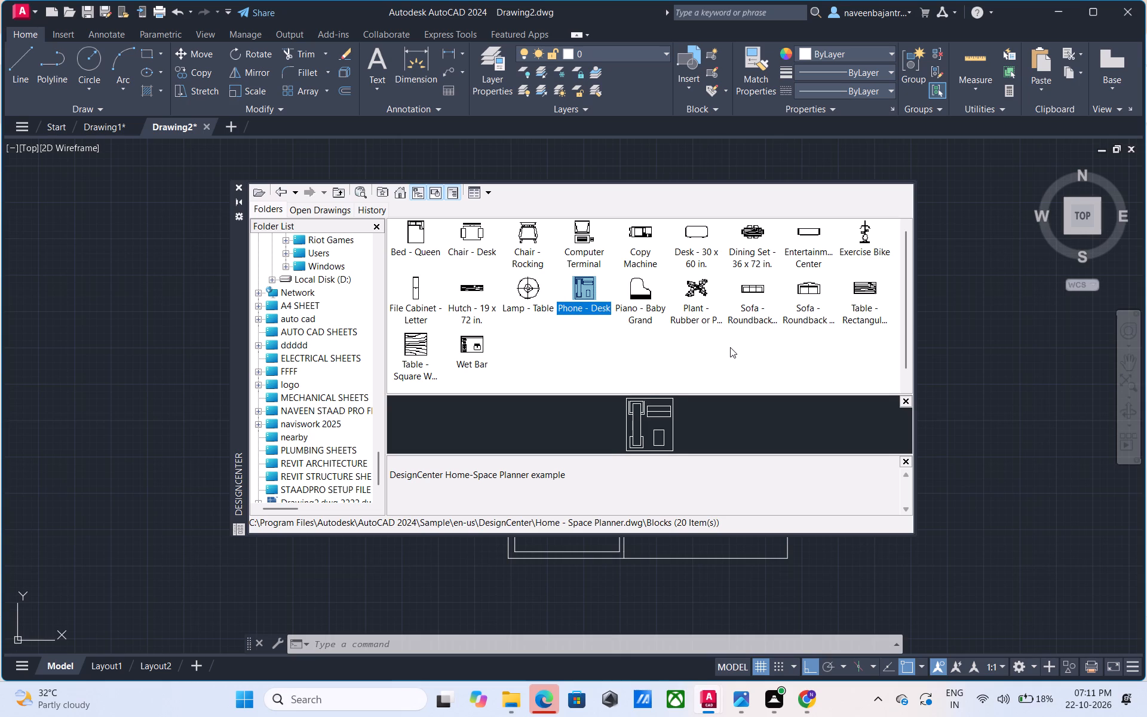
key("Left")
key("Left")
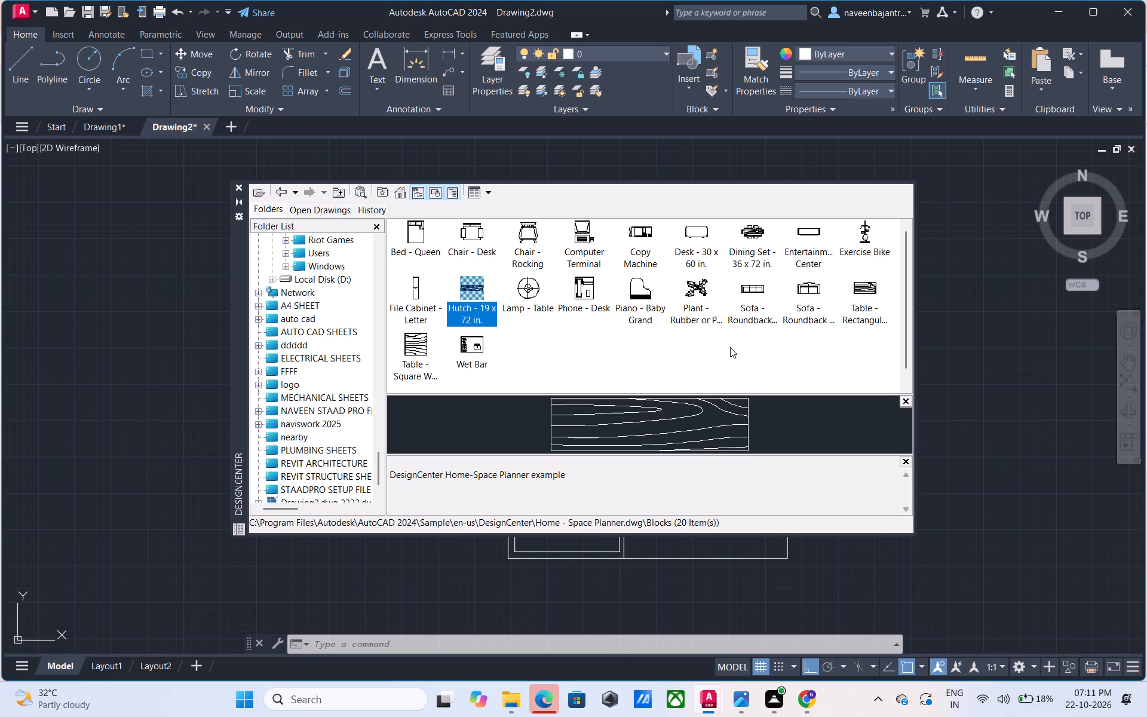
key("Left")
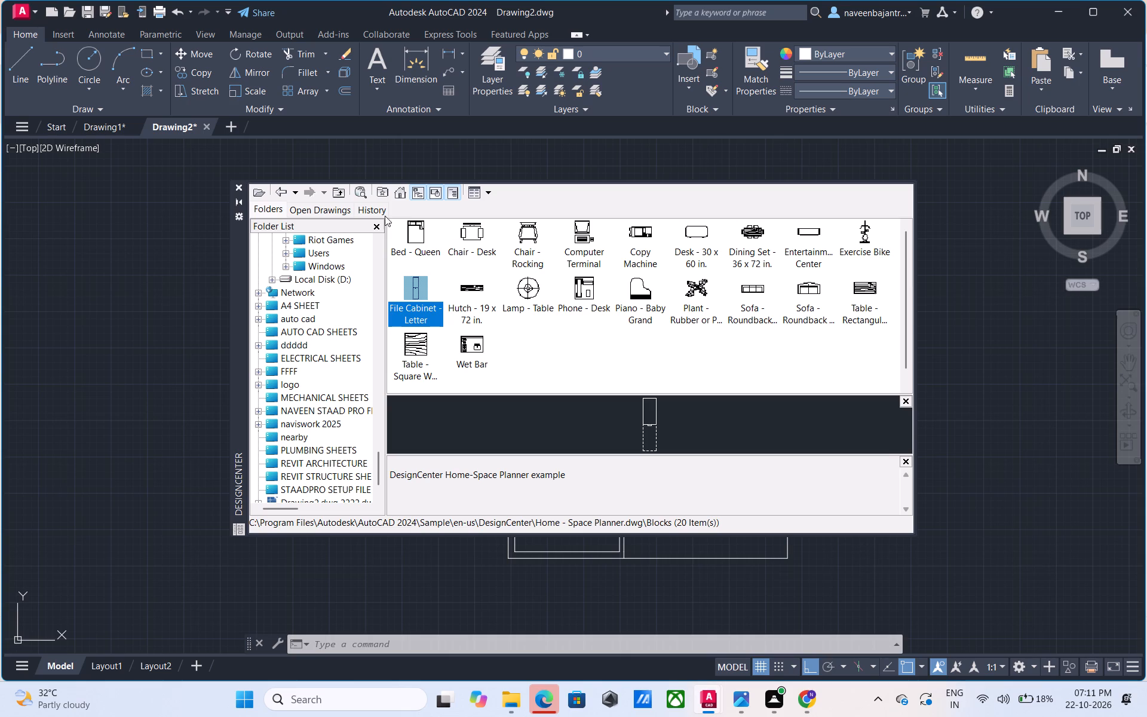
left_click(235, 191)
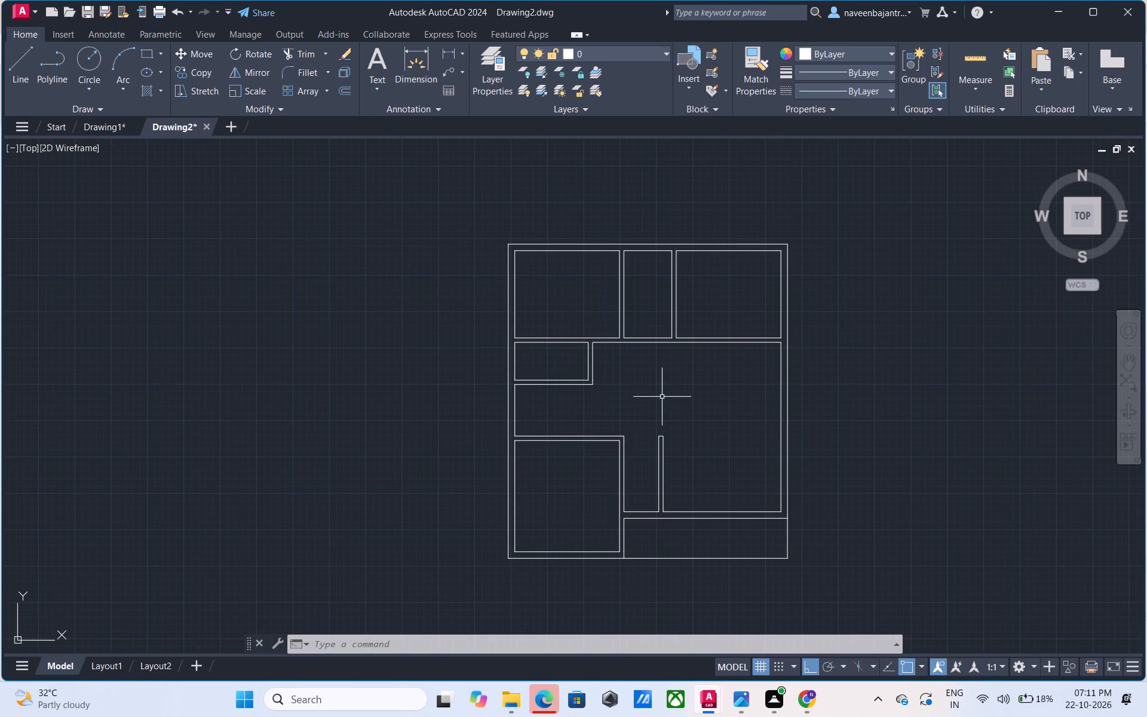
Open the color books for the current object color and preview DIC COLOR GUIDE(R) swatches DIC 1 to DIC 10.
left_click(806, 53)
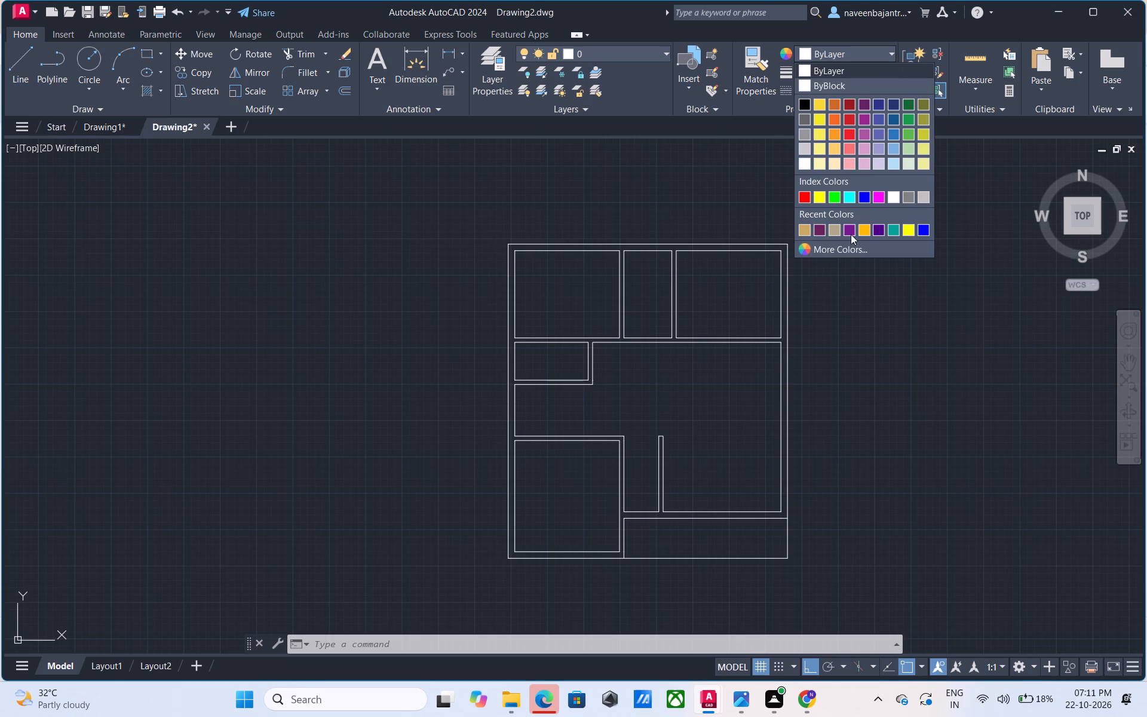
left_click(840, 249)
left_click(614, 231)
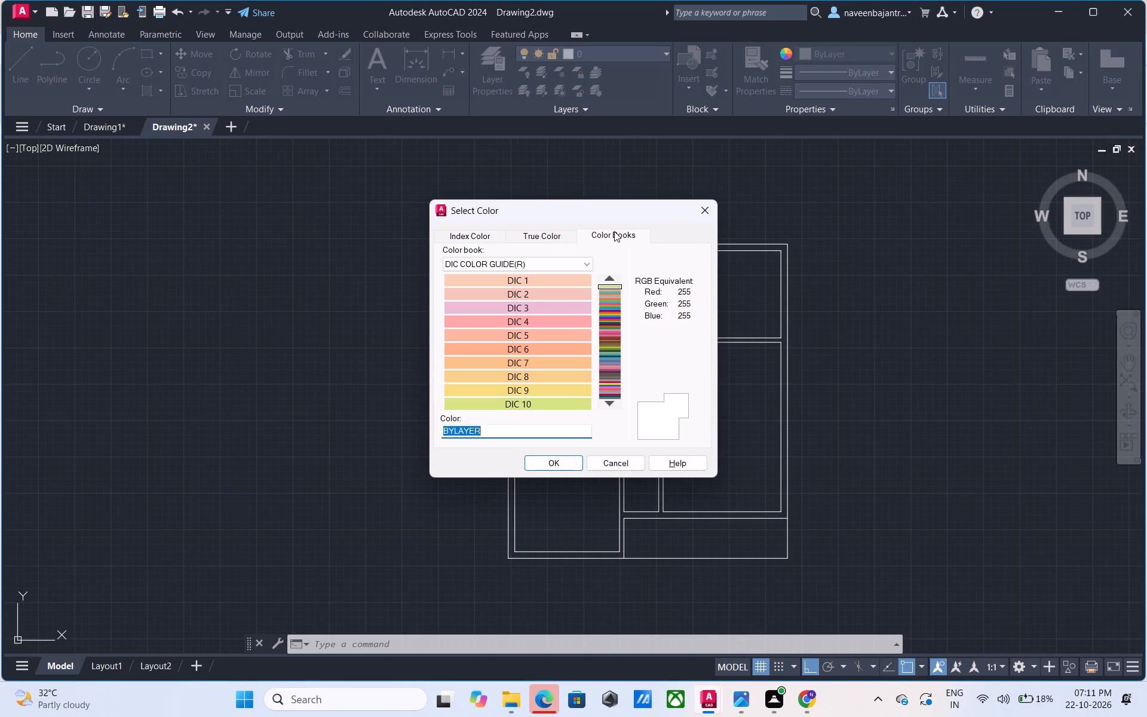
left_click(542, 283)
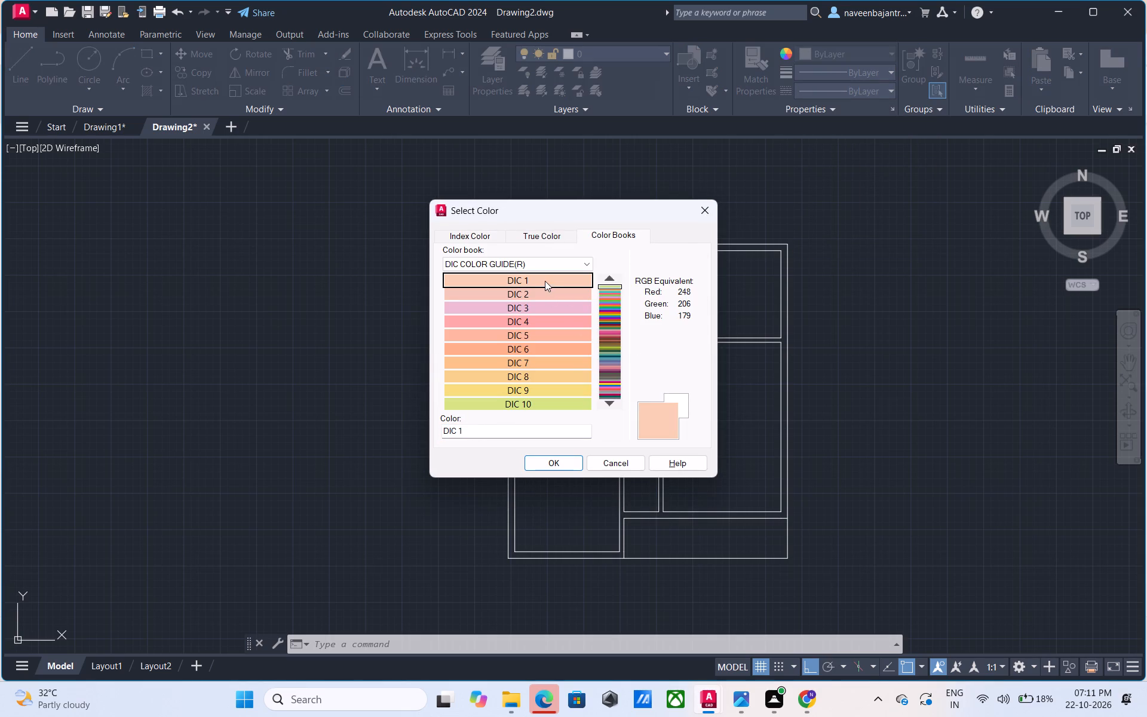
key("Down")
key("Down")
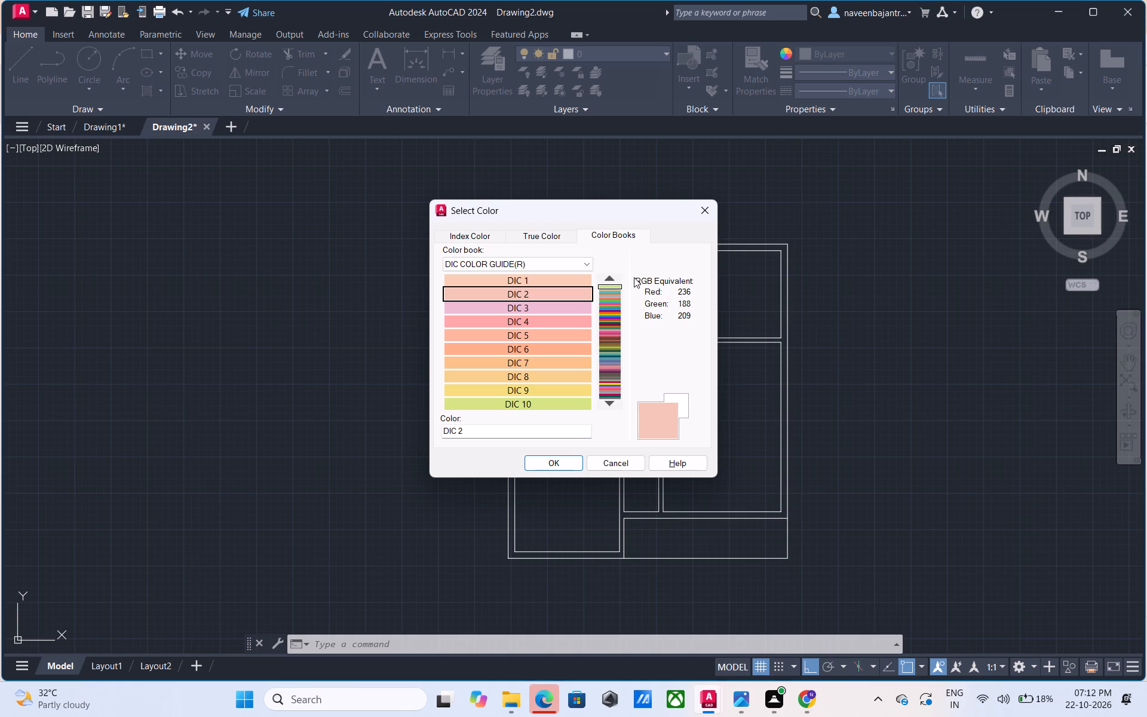
key("Down")
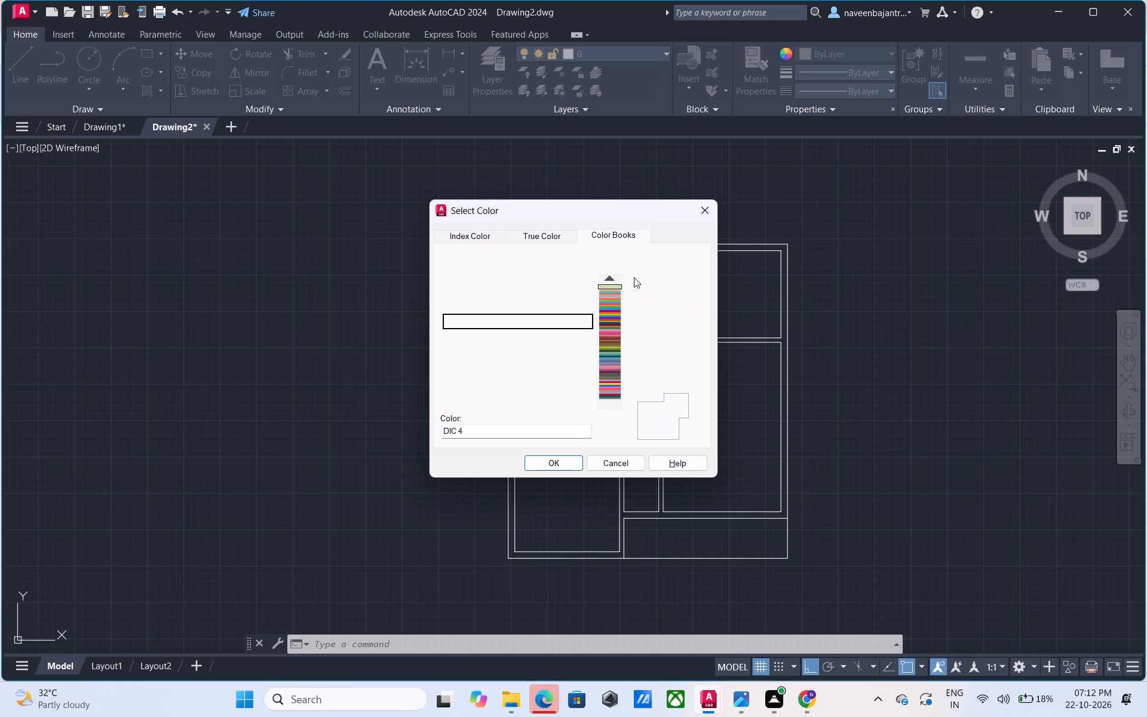
key("Down")
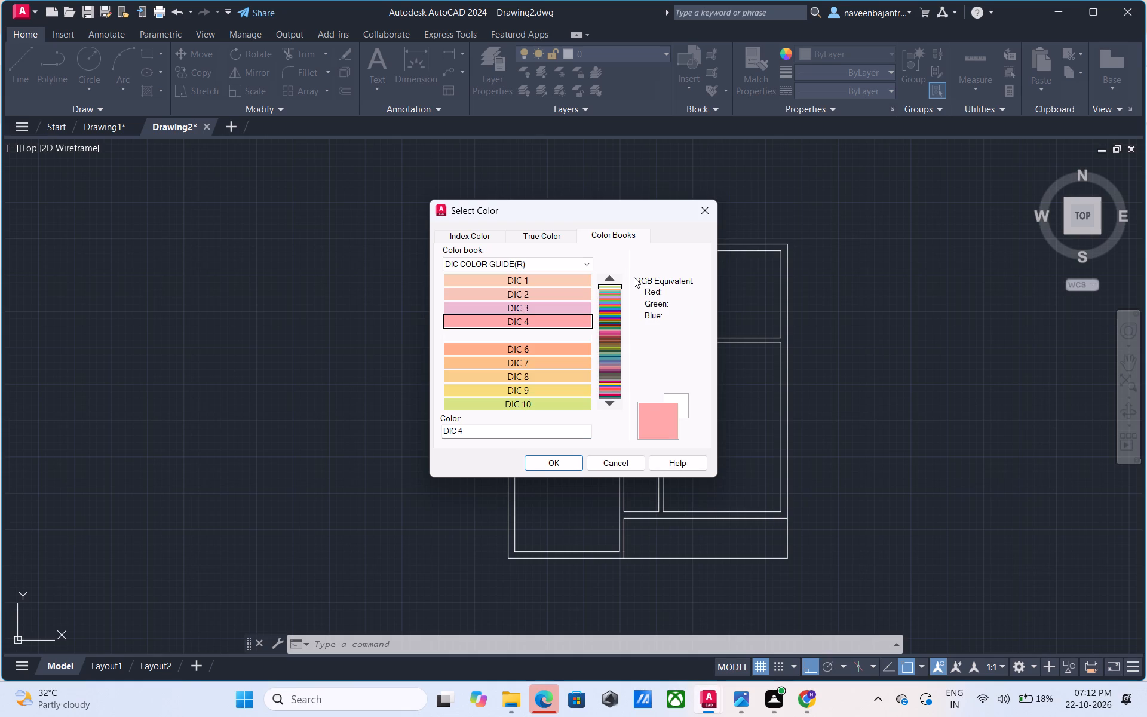
key("Down")
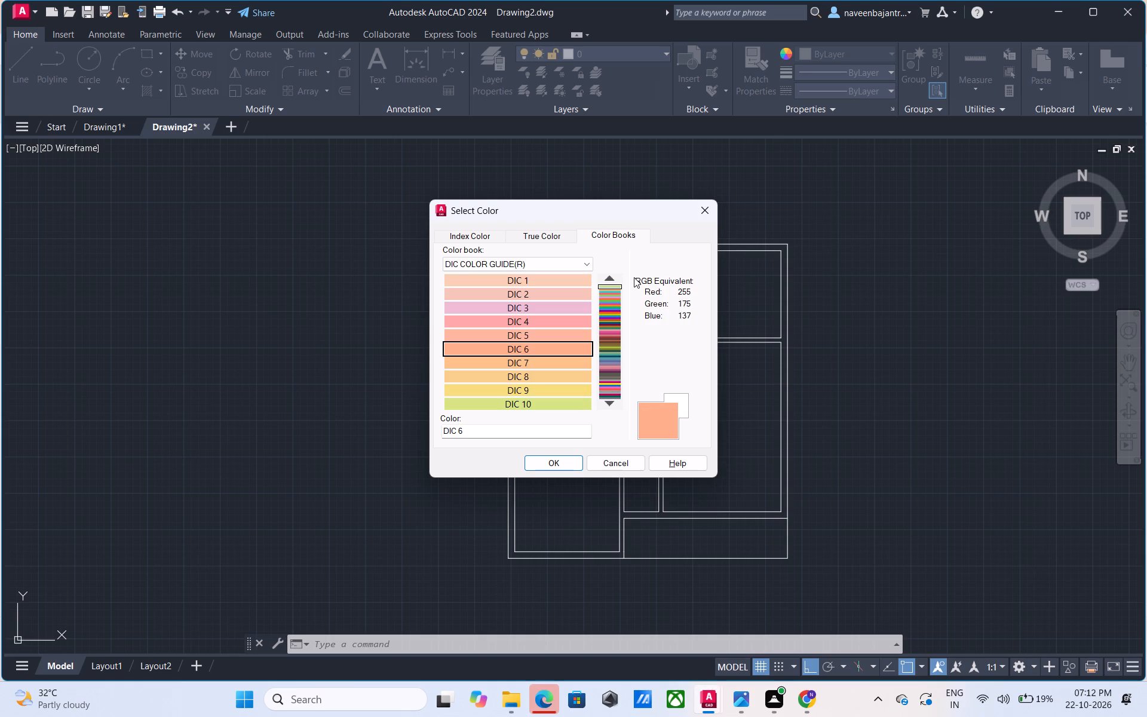
key("Down")
key("Down")
key("Down")
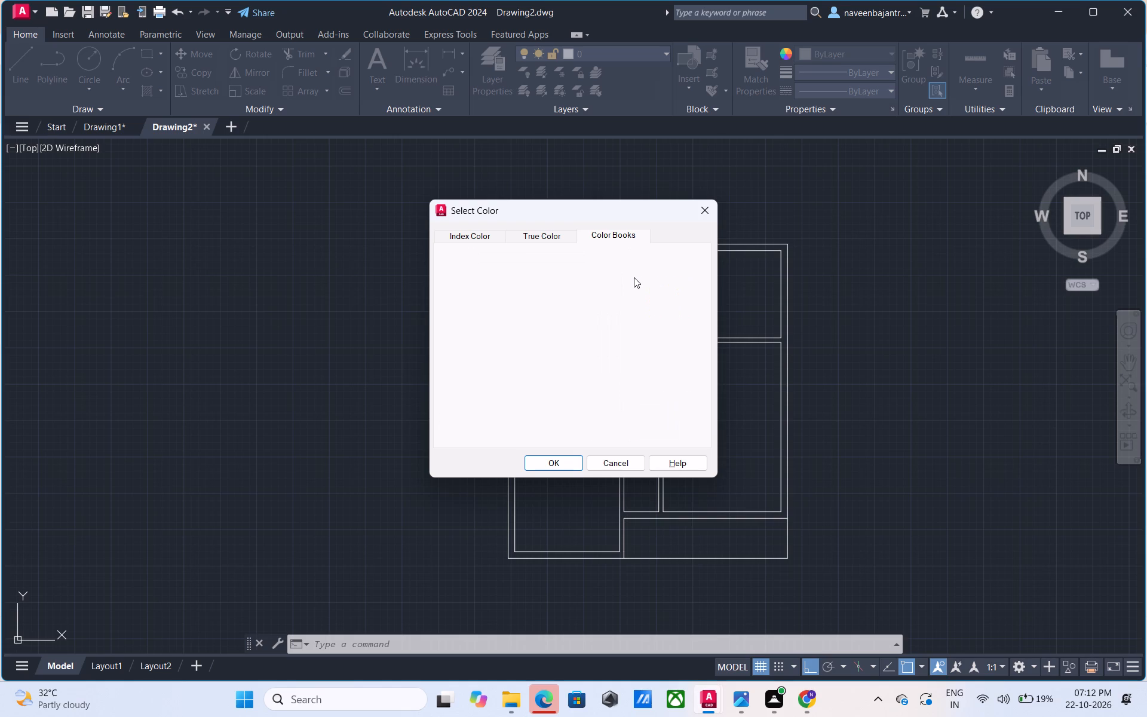
key("Down")
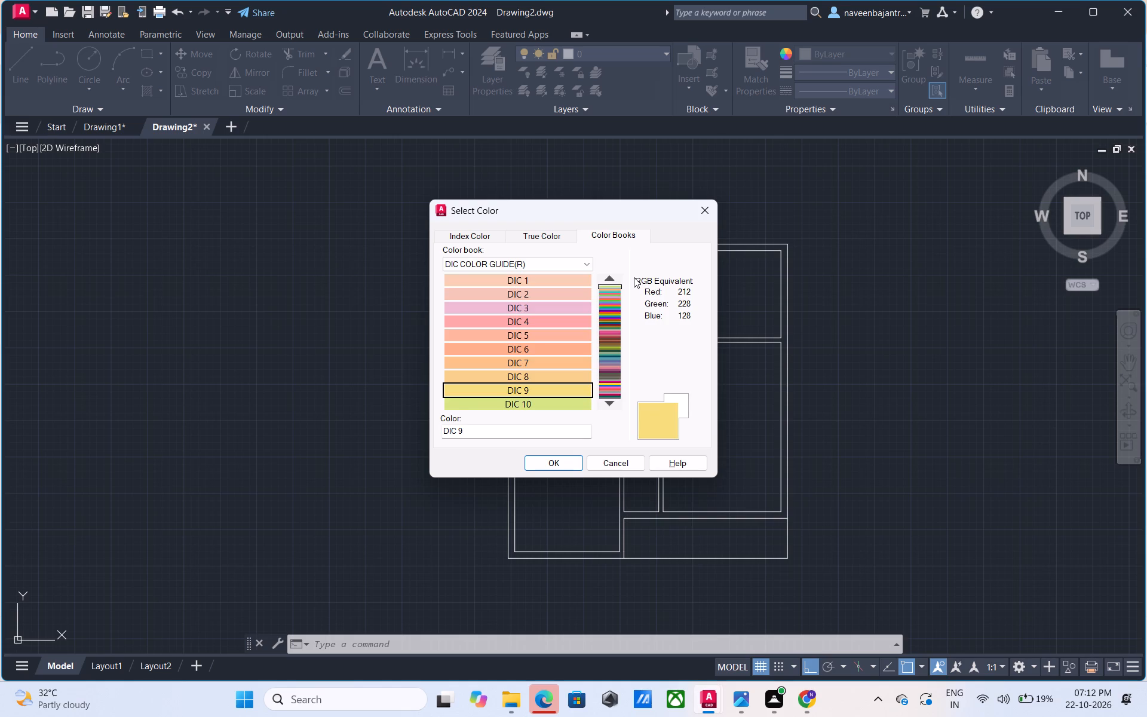
Preview the DIC COLOR GUIDE(R) swatches one by one from DIC 11 to DIC 20.
key("Down")
key("Down")
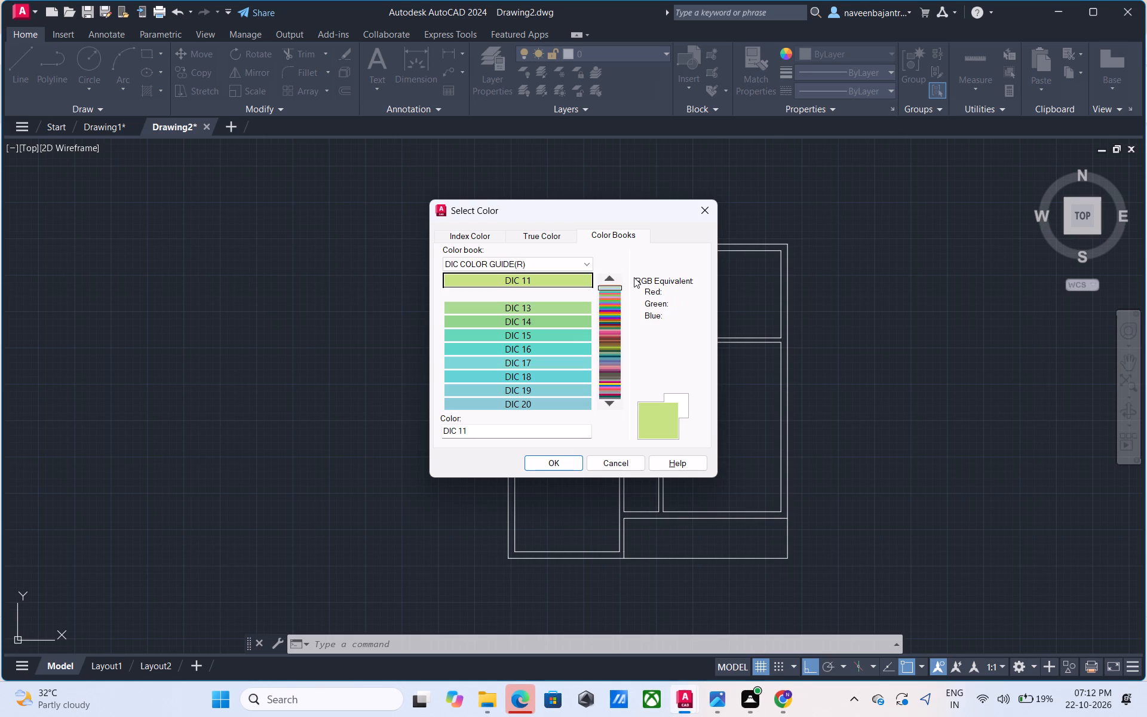
key("Down")
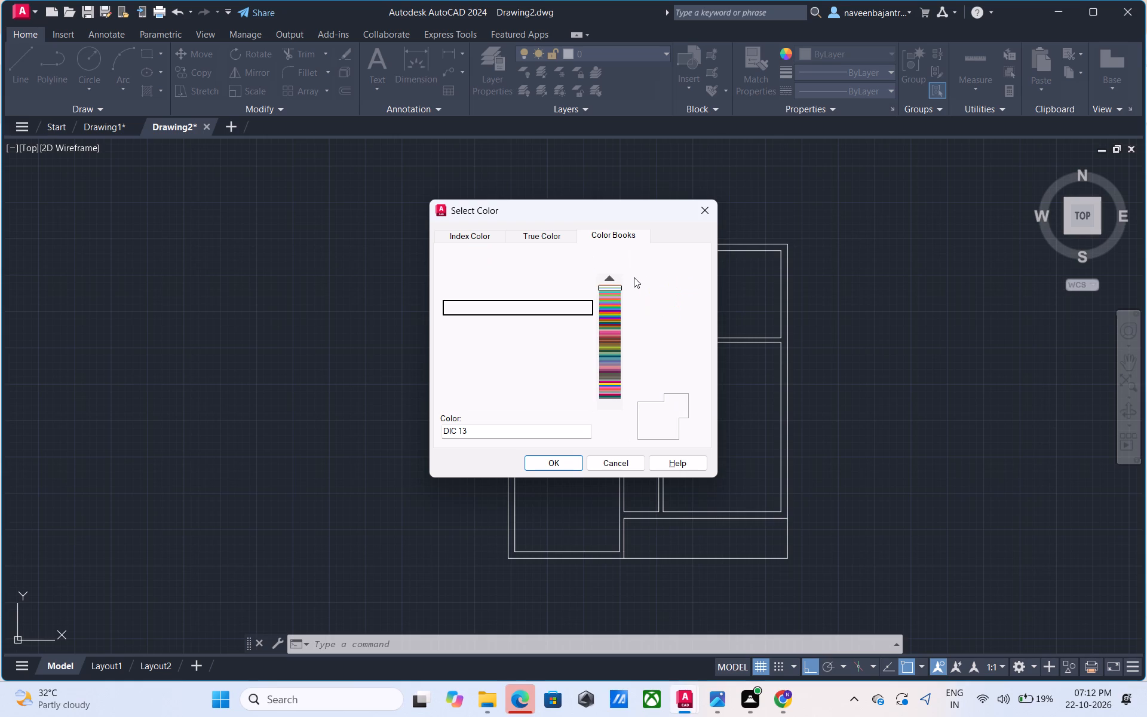
key("Down")
key("Down")
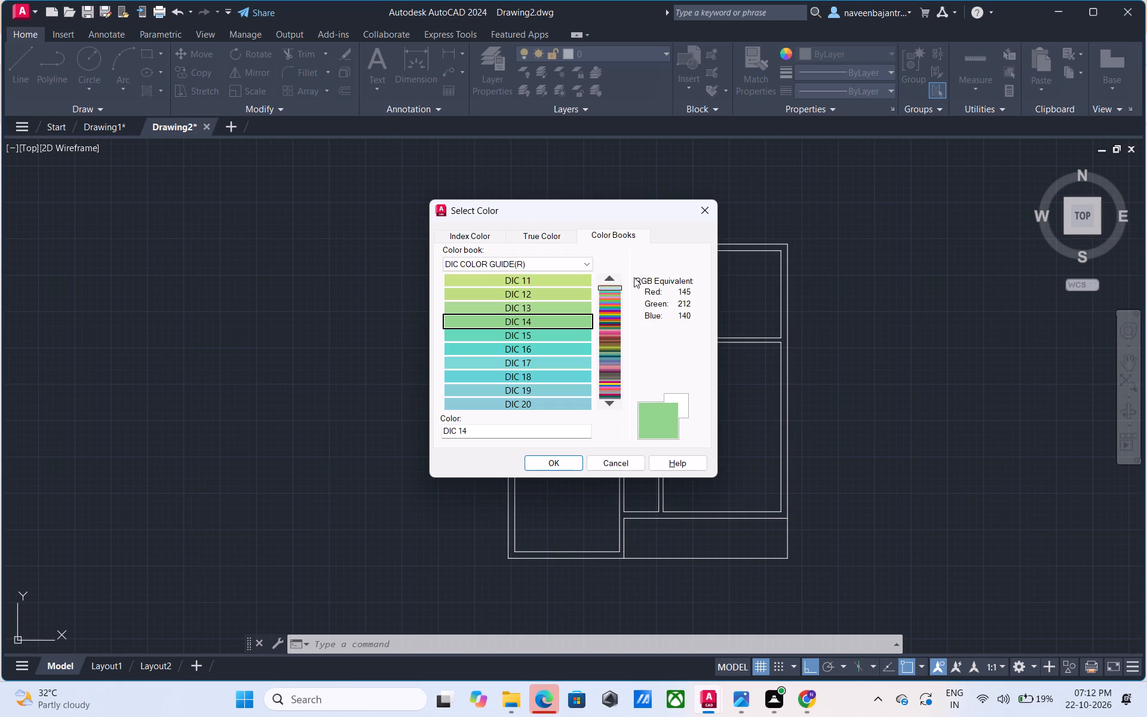
key("Down")
key("Down")
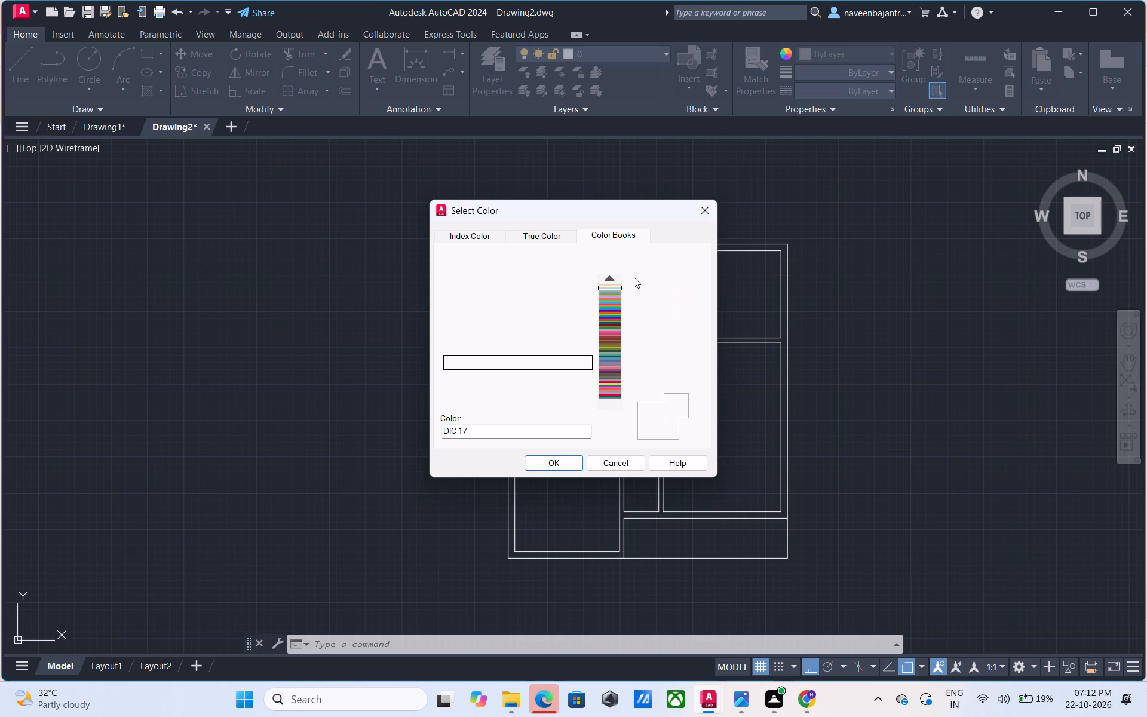
key("Down")
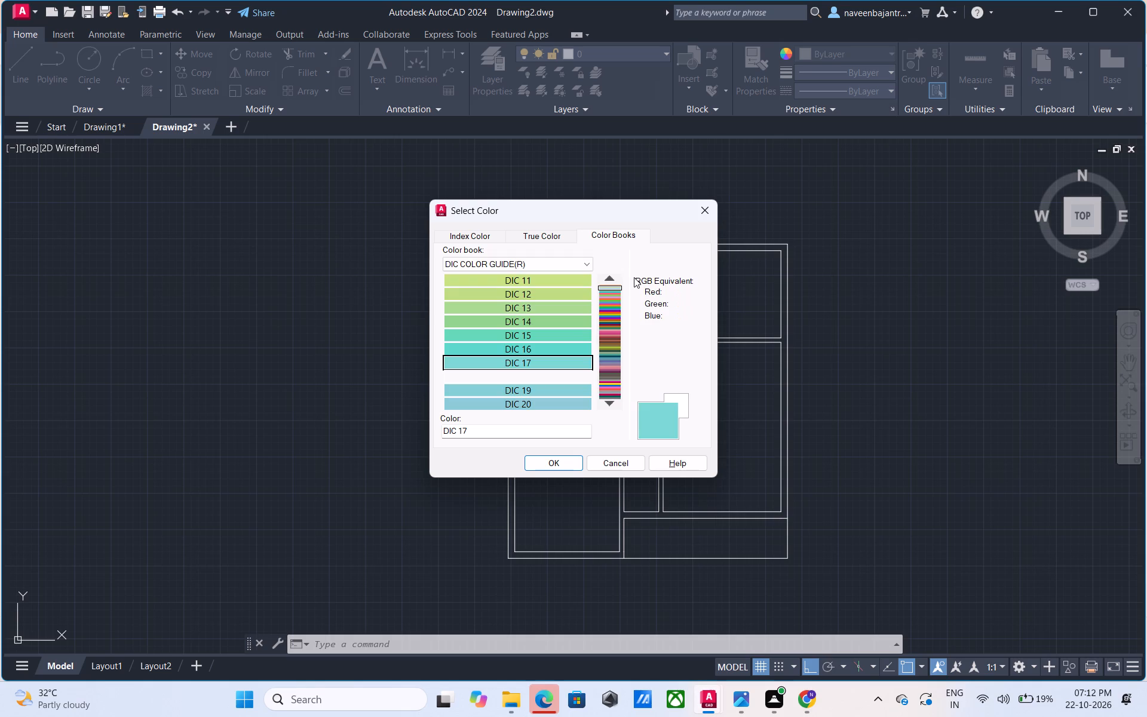
key("Down")
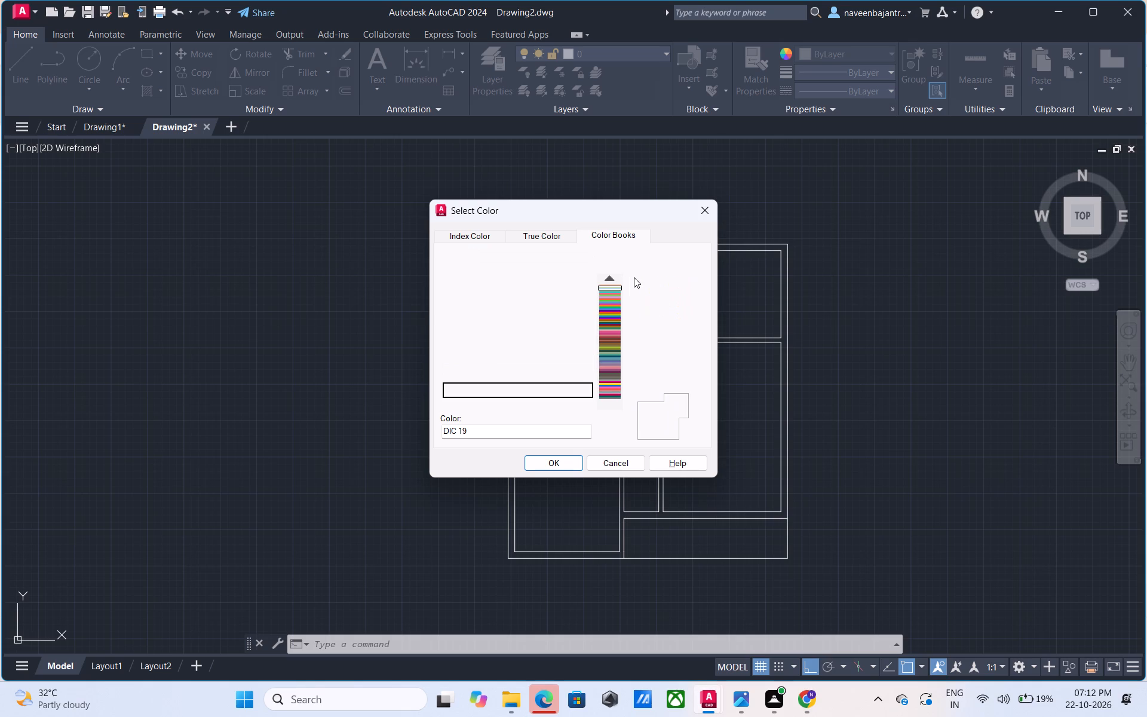
key("Down")
Preview the DIC COLOR GUIDE(R) swatches one by one from DIC 21 to DIC 30.
key("Down")
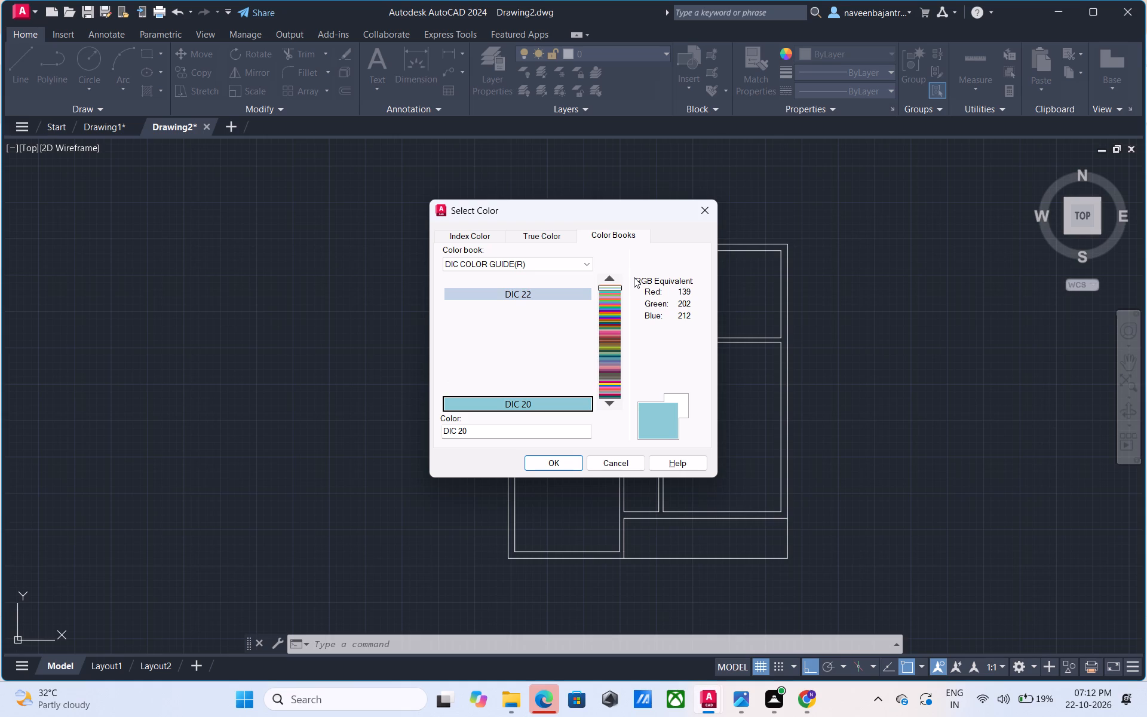
key("Down")
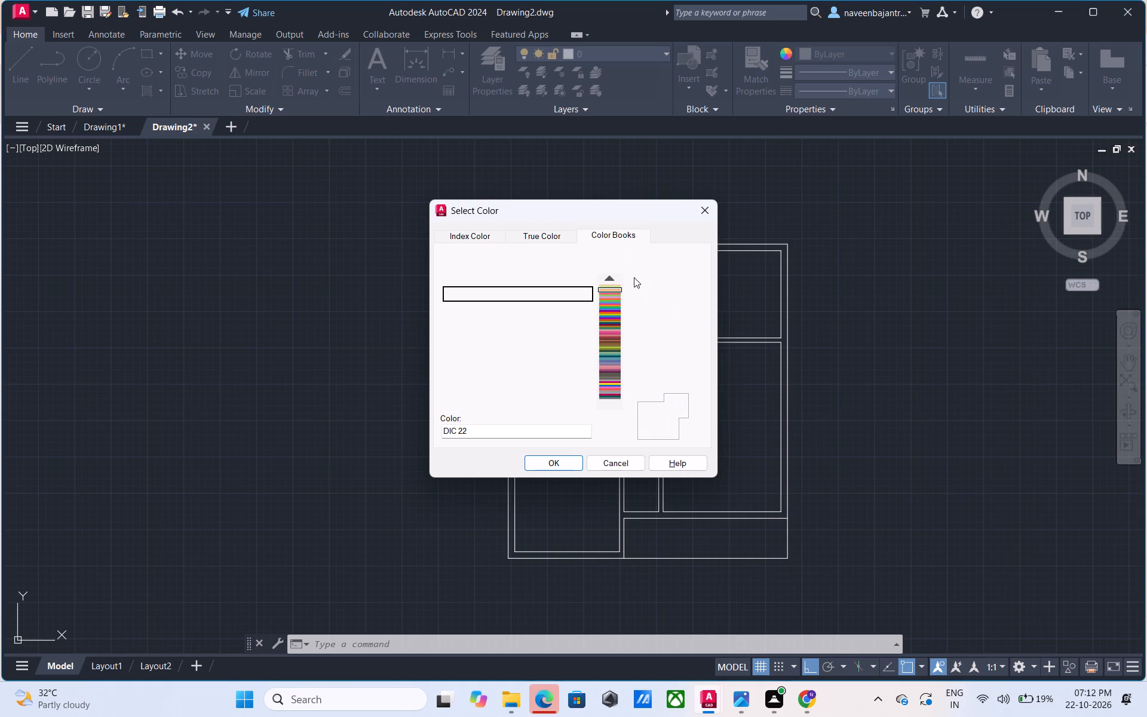
key("Down")
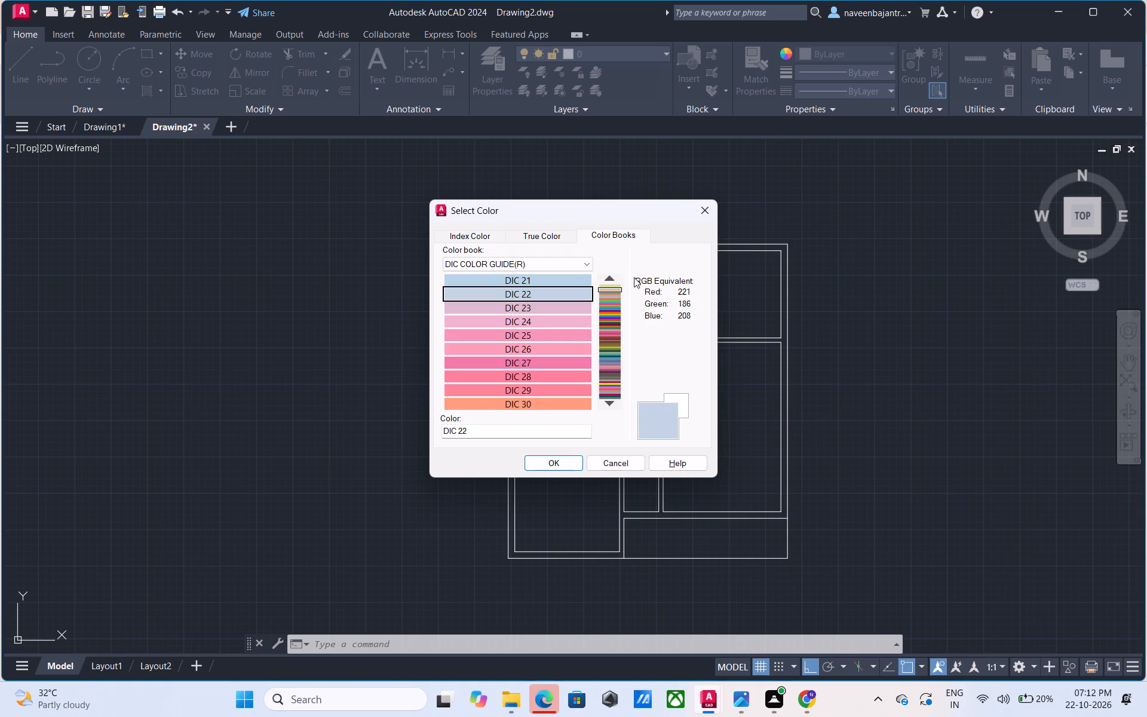
key("Down")
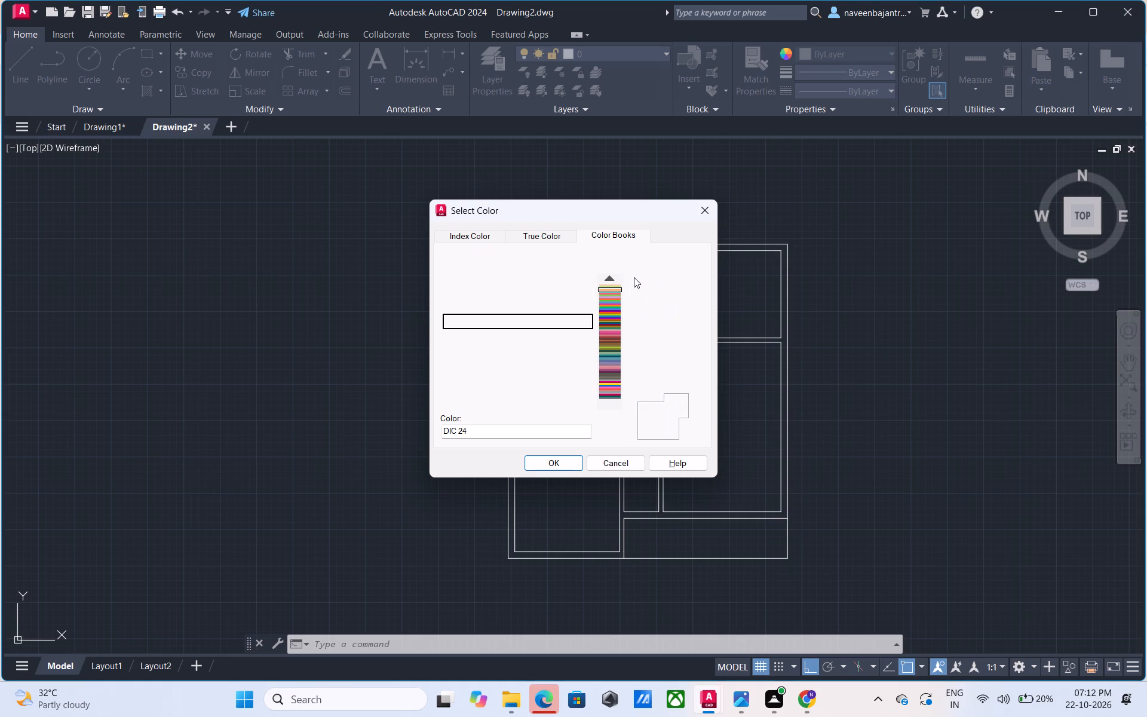
key("Down")
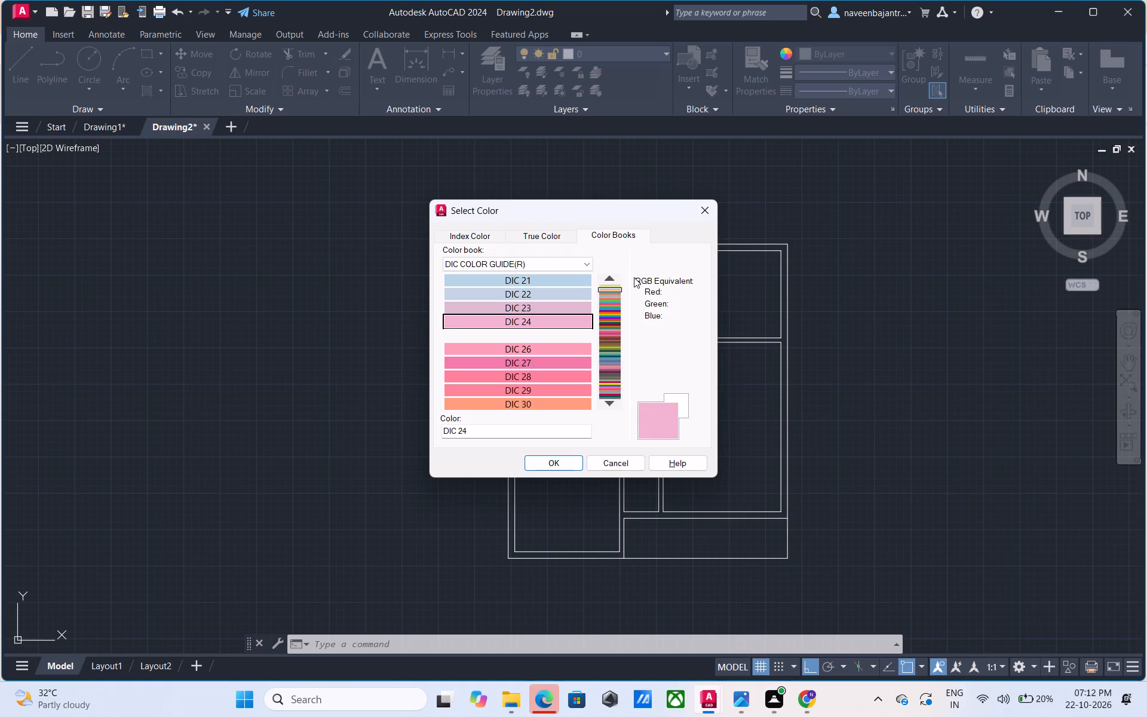
key("Down")
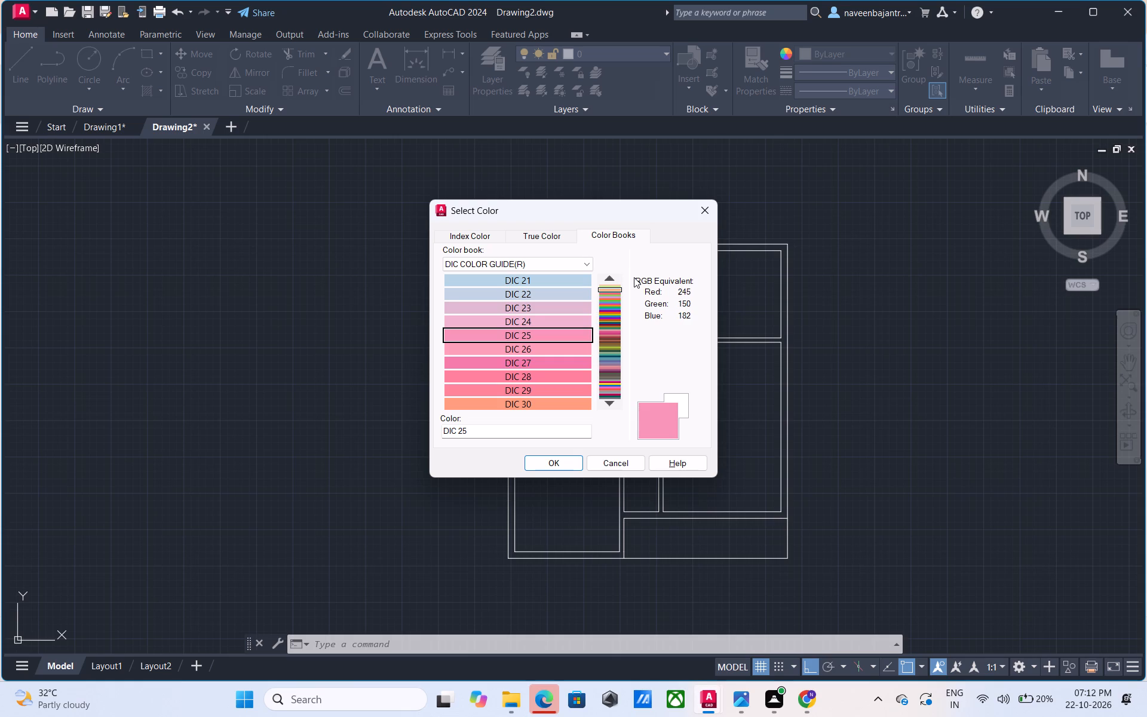
key("Down")
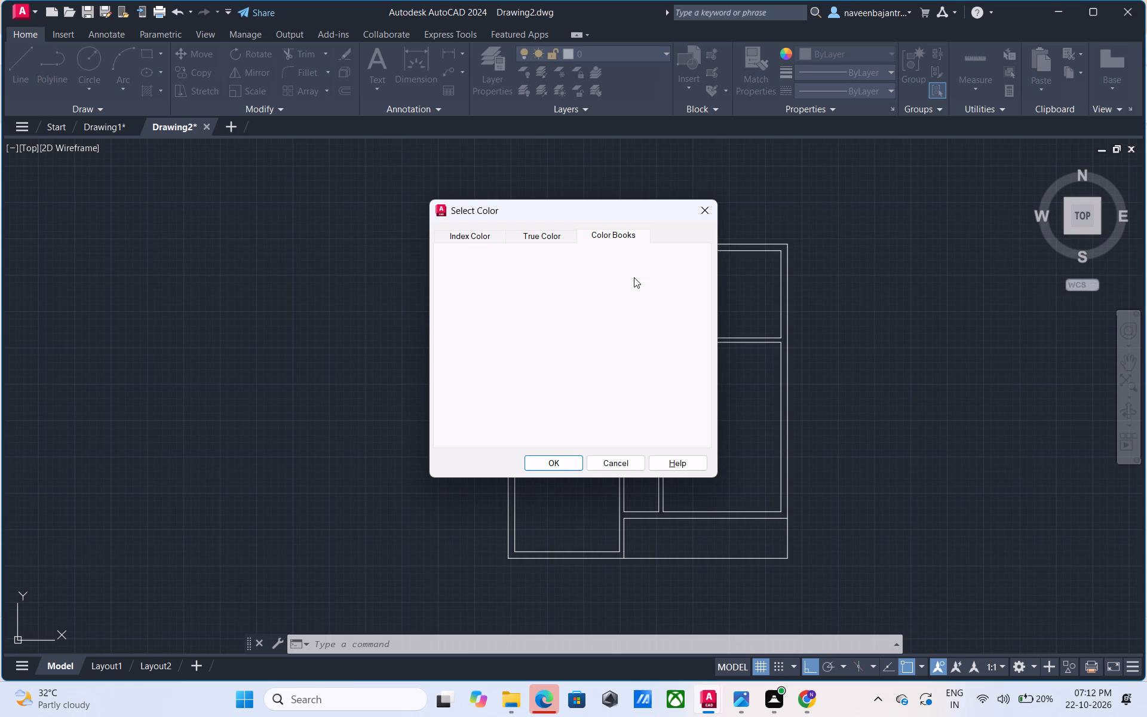
key("Down")
key("Down")
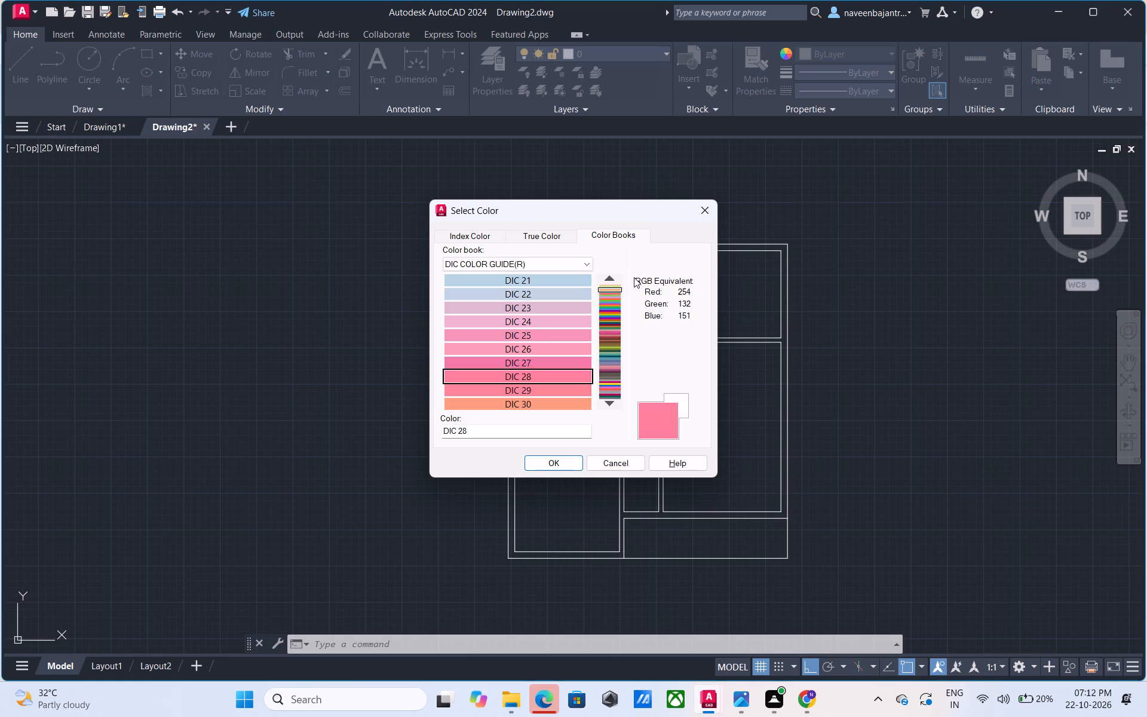
key("Down")
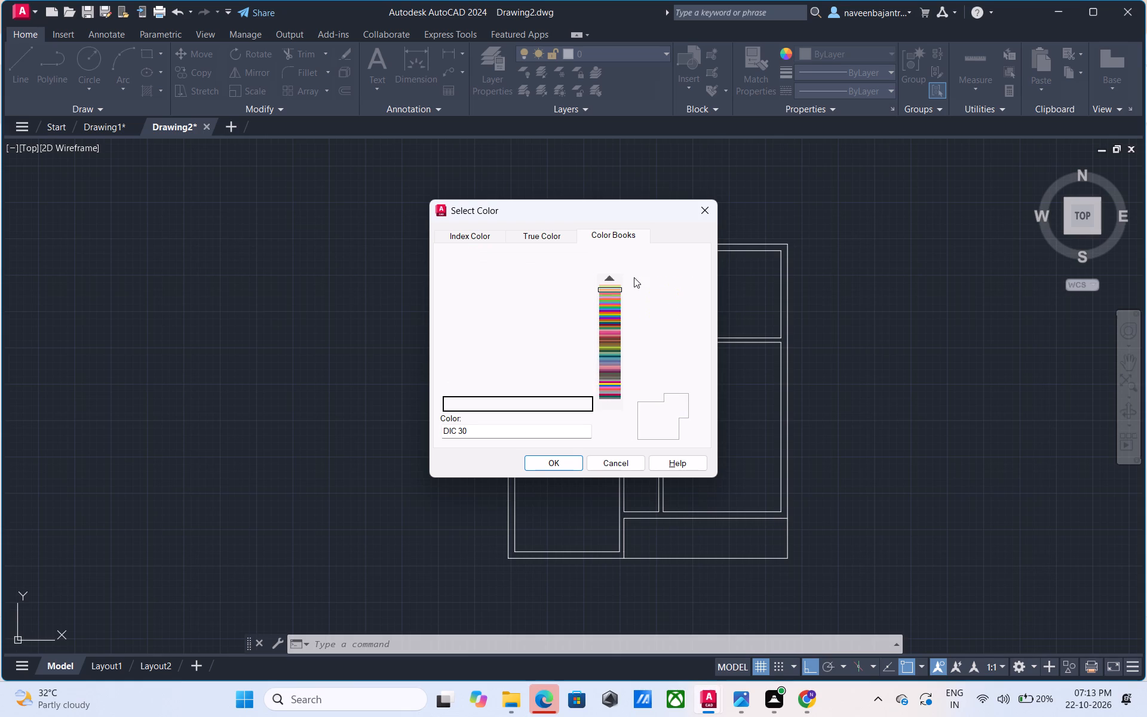
Preview the DIC COLOR GUIDE(R) swatches one by one from DIC 31 to DIC 40.
key("Down")
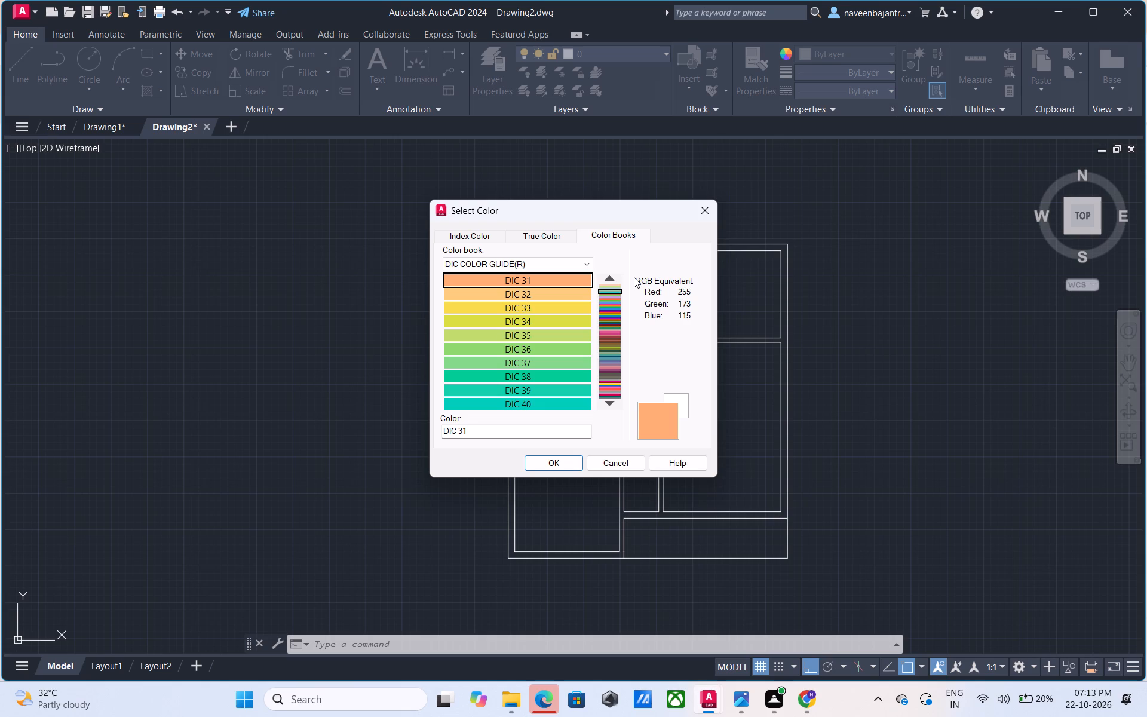
key("Down")
key("Down")
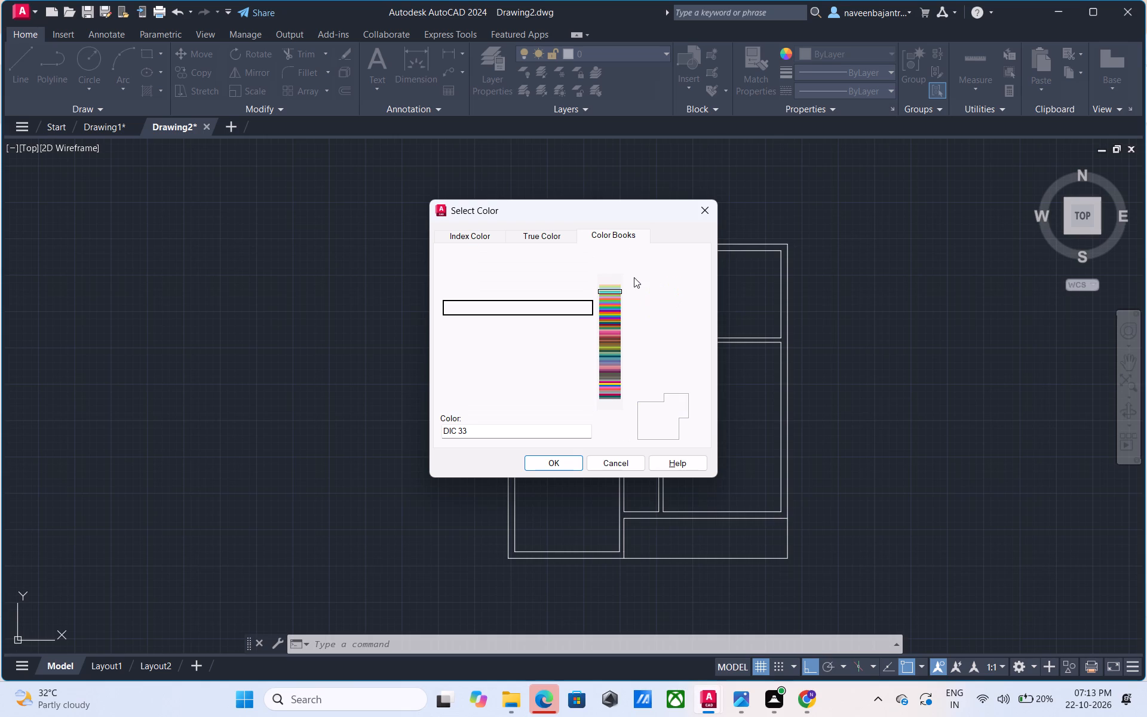
key("Down")
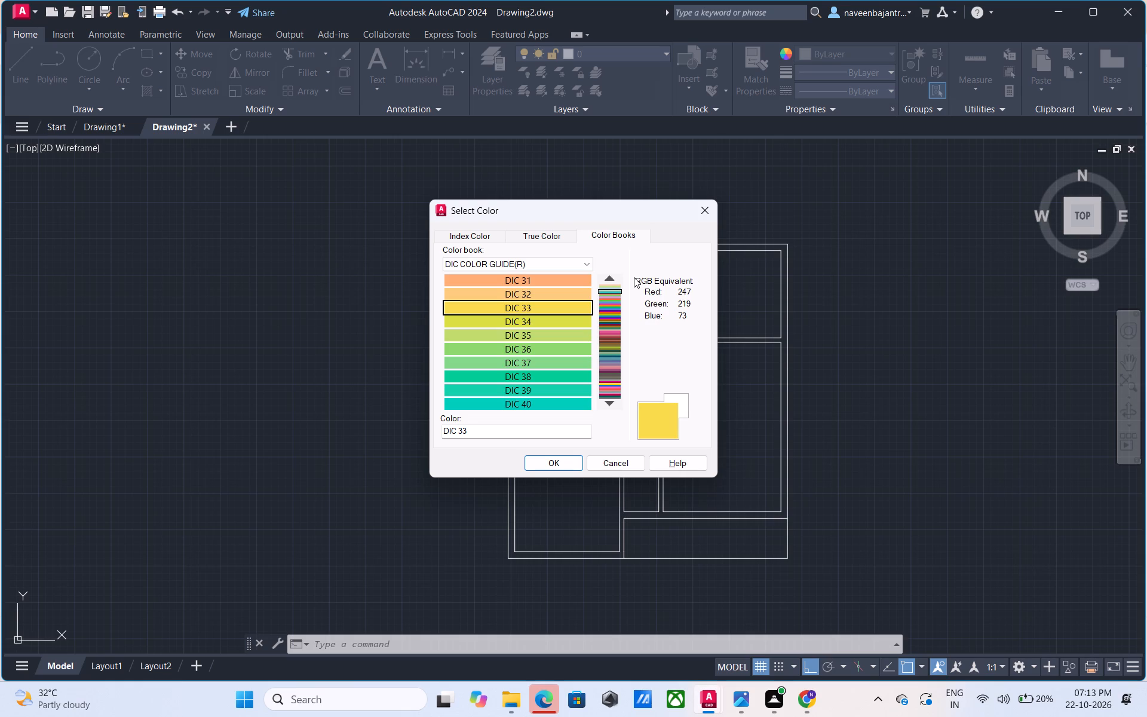
key("Down")
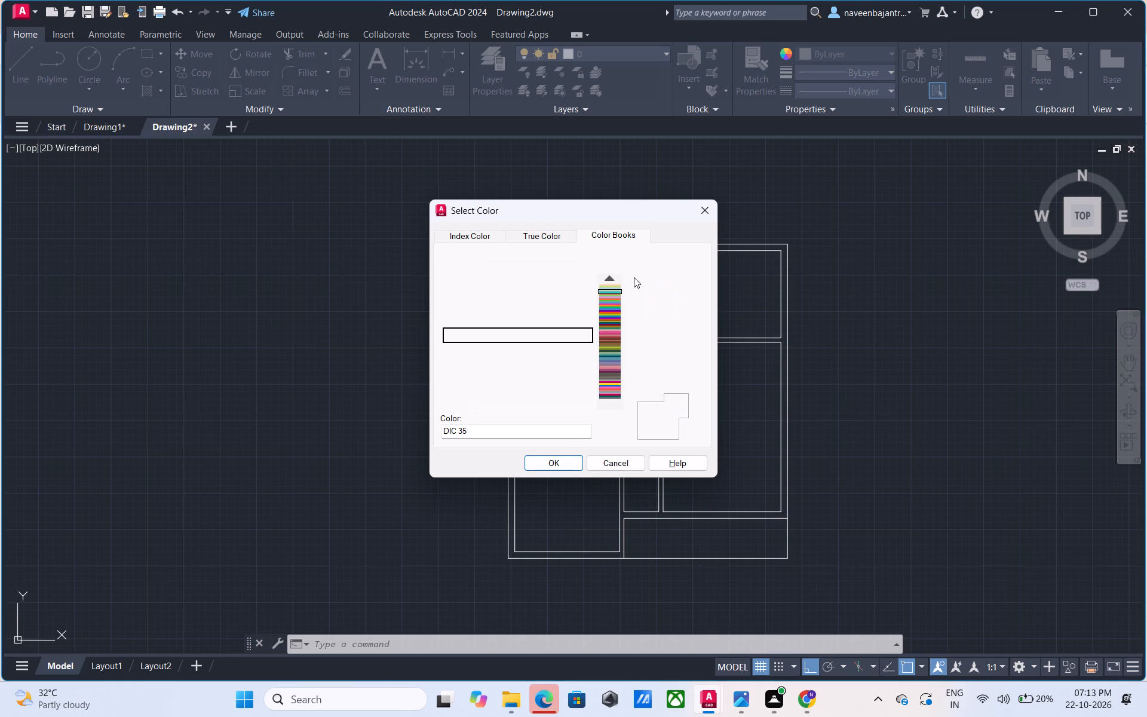
key("Down")
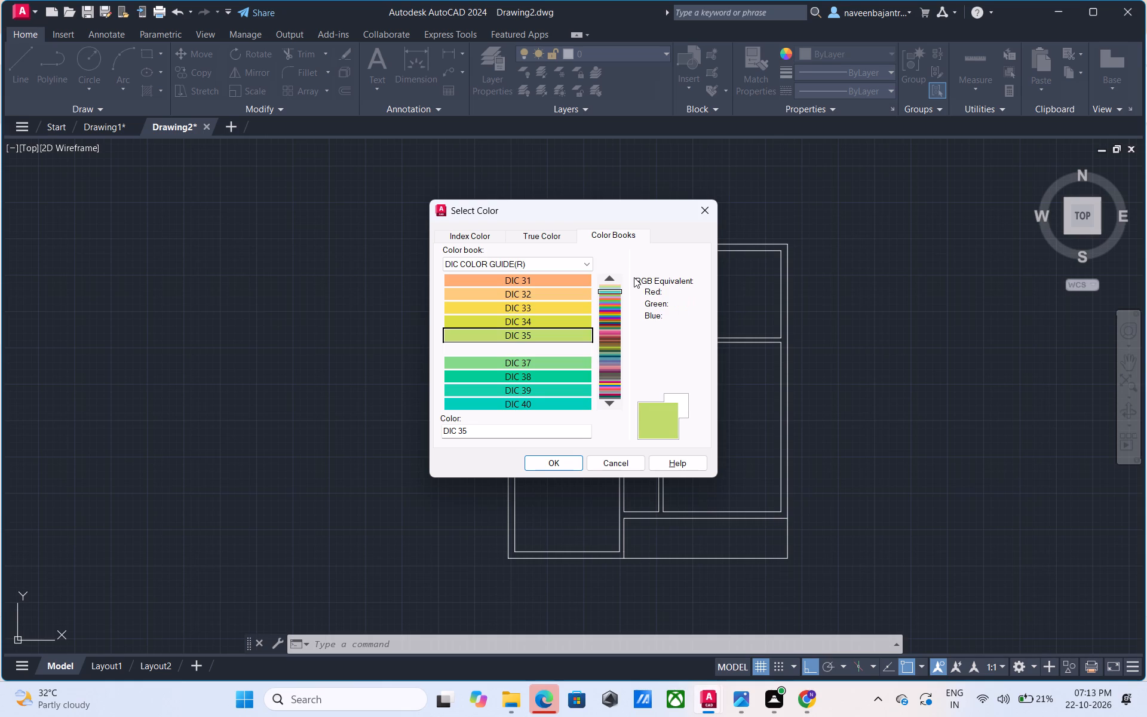
key("Down")
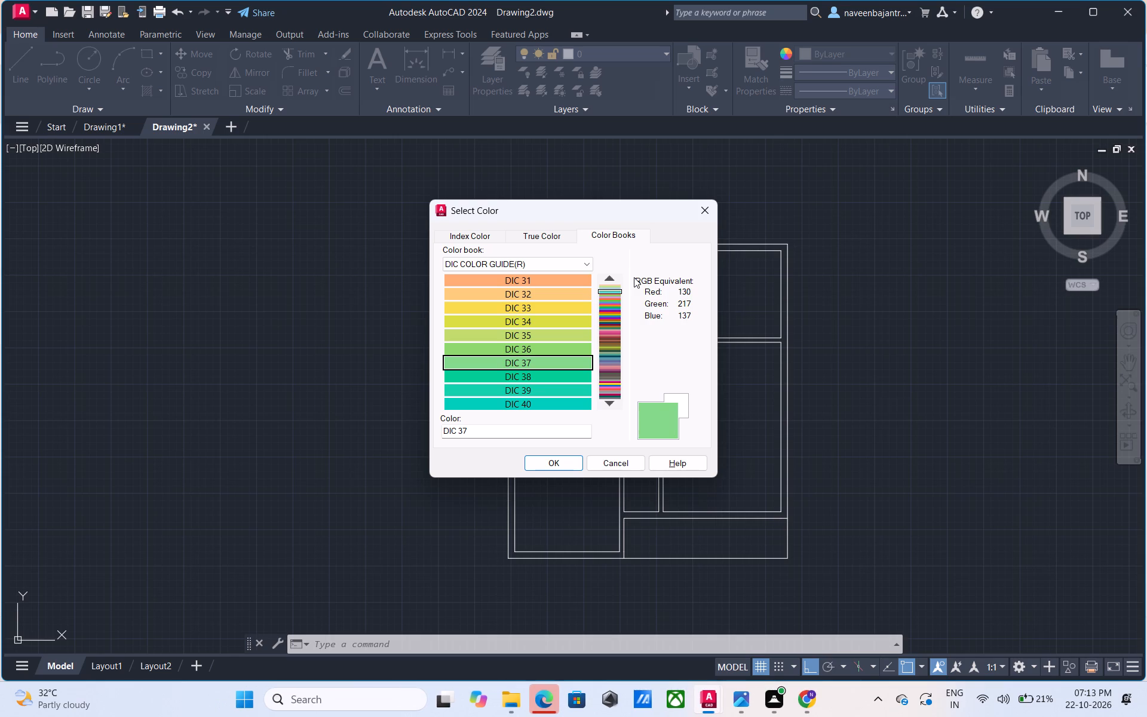
key("Down")
key("Down")
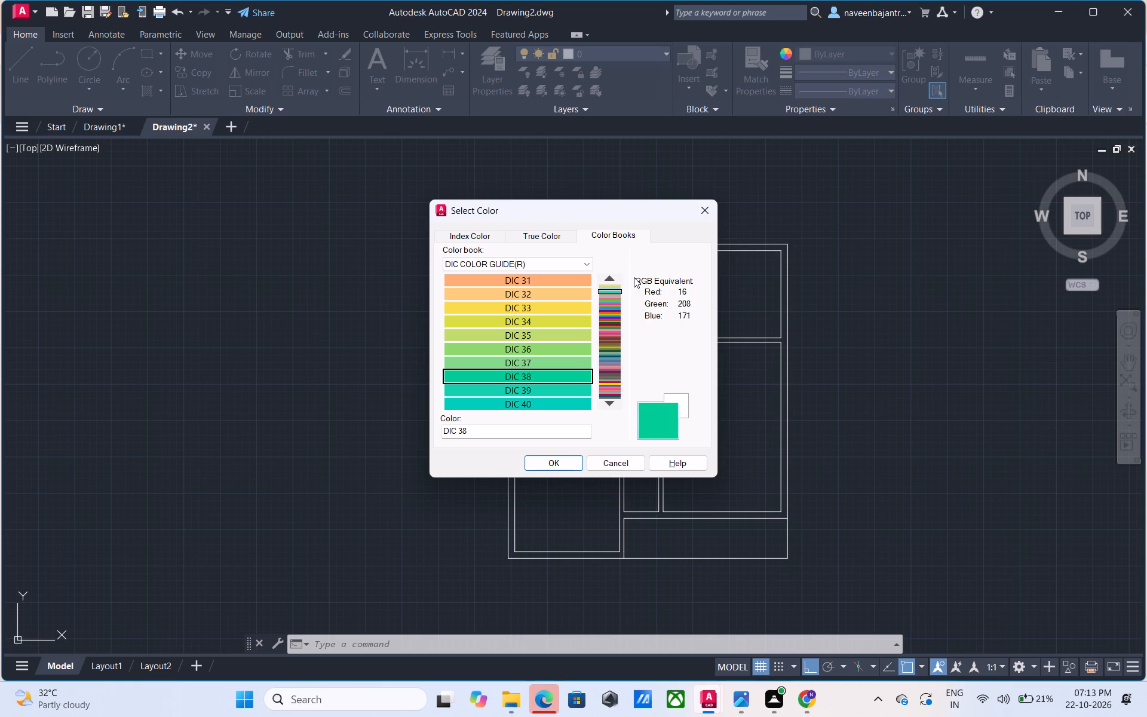
key("Down")
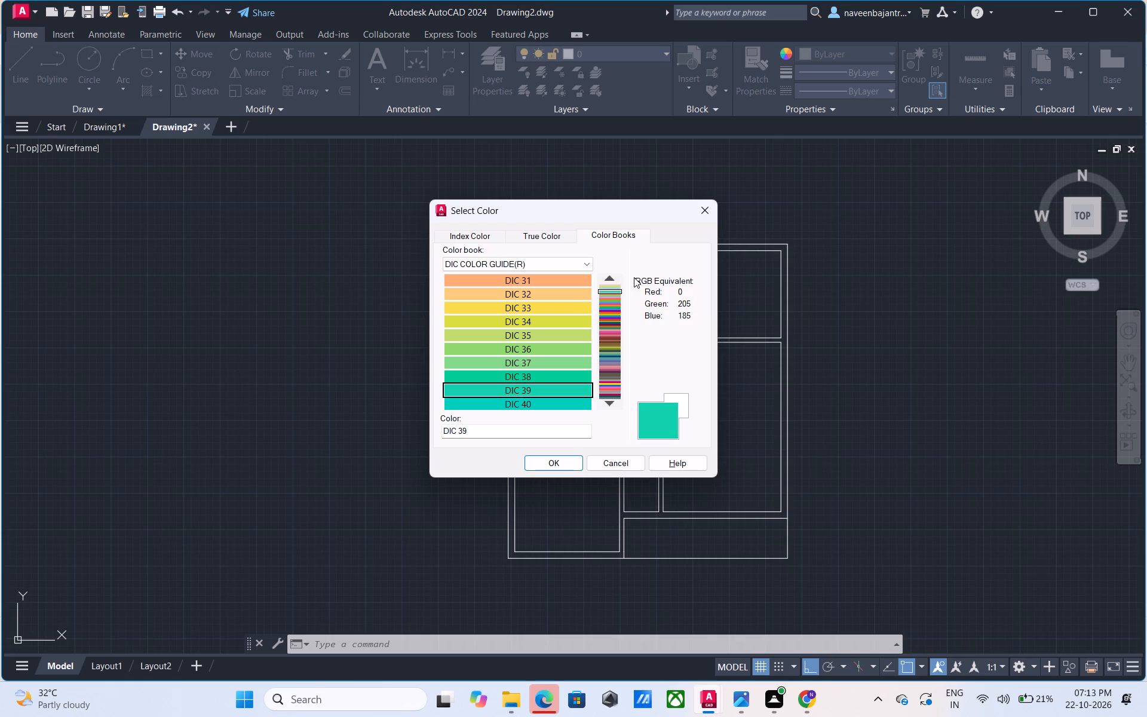
Preview the DIC COLOR GUIDE(R) swatches one by one from DIC 41 to DIC 50.
key("Down")
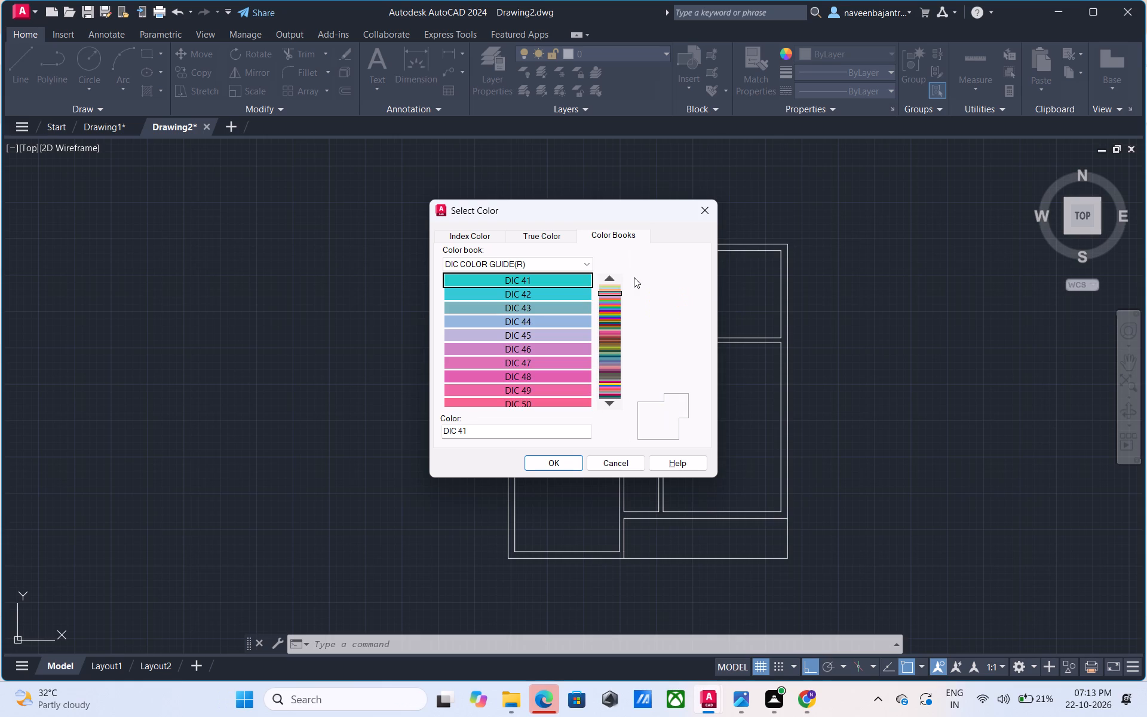
key("Down")
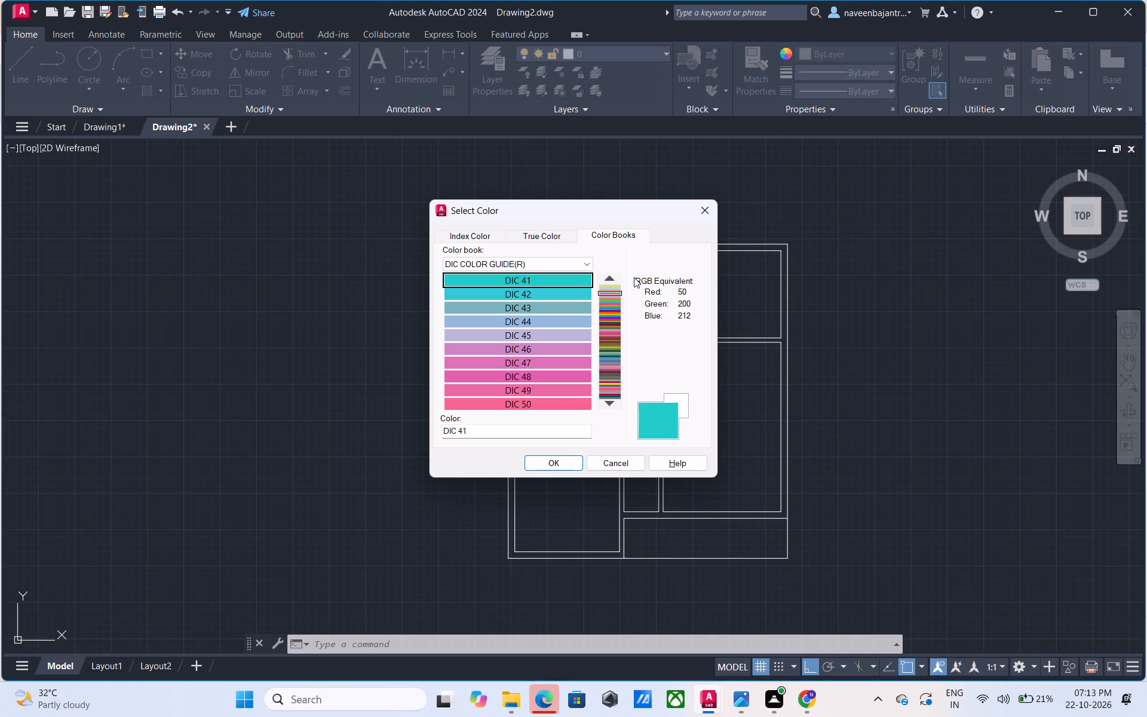
key("Down")
key("Down")
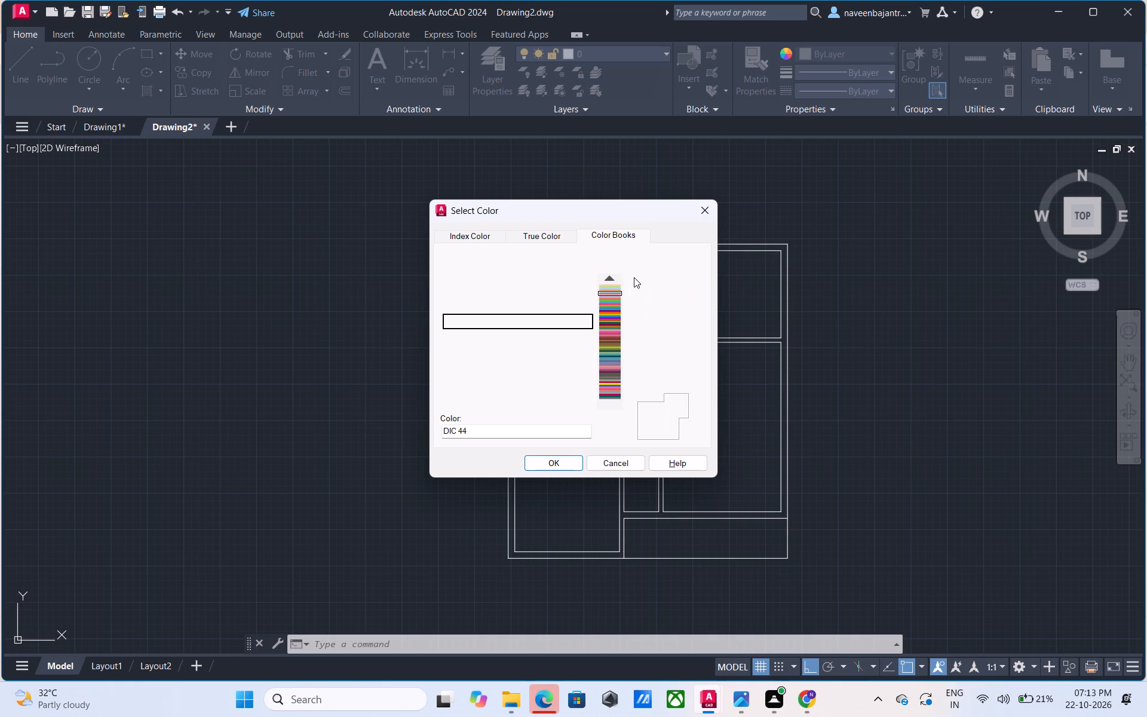
key("Down")
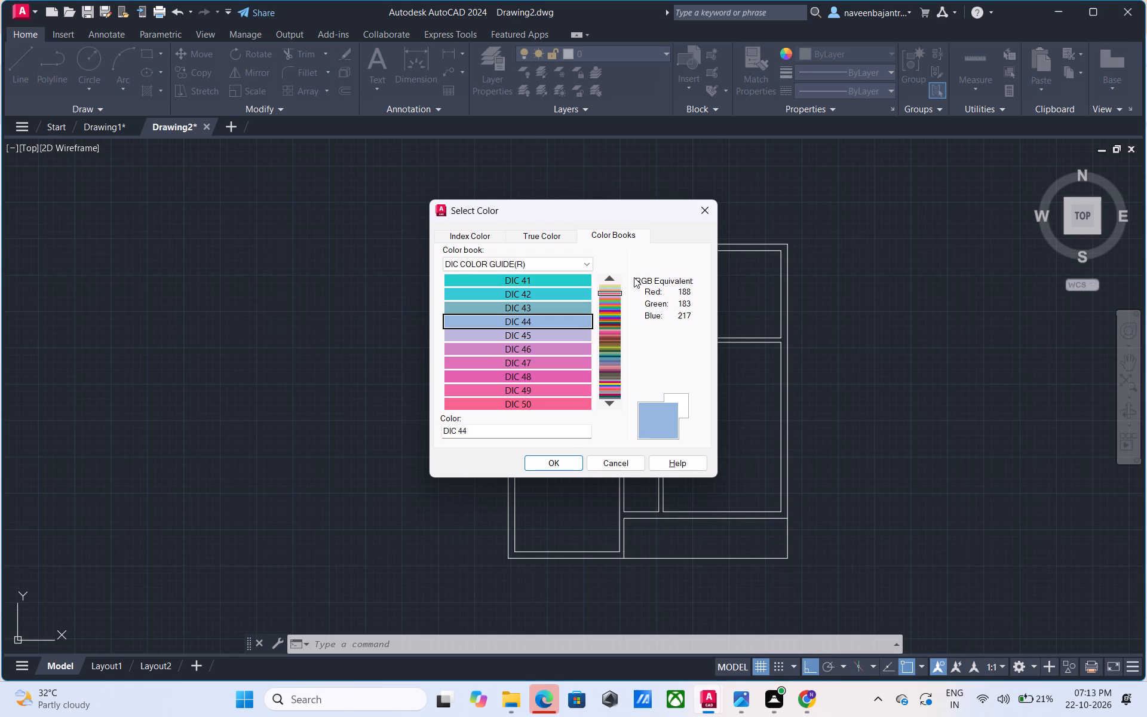
key("Down")
key("Down")
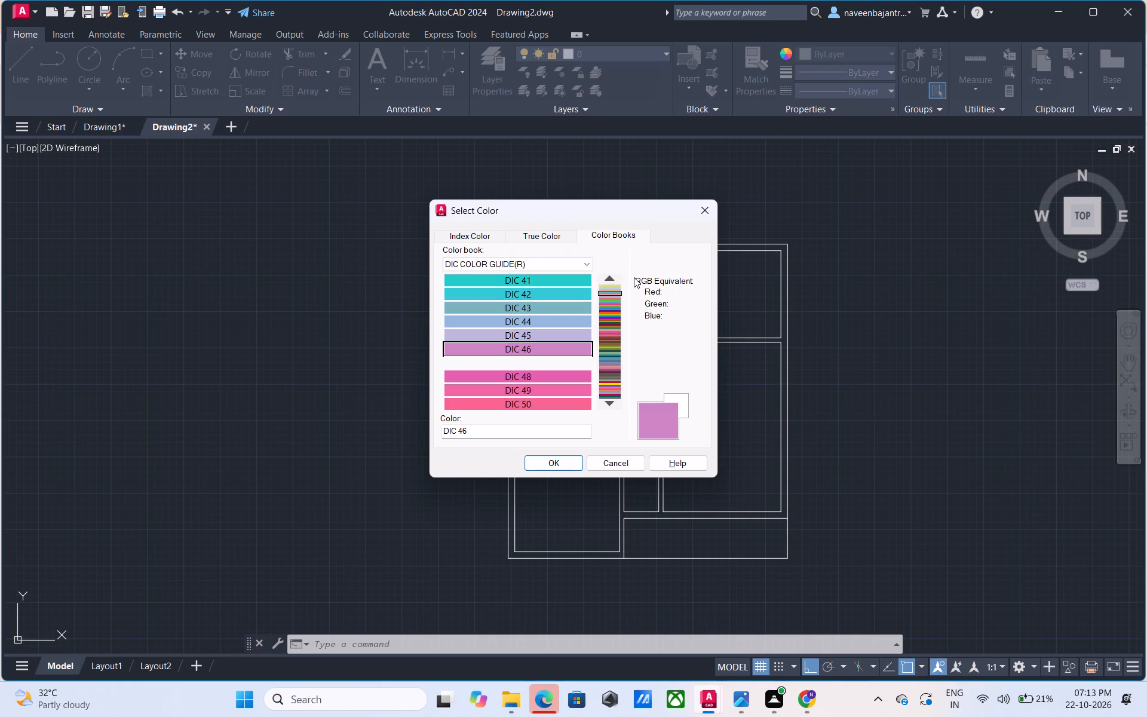
key("Down")
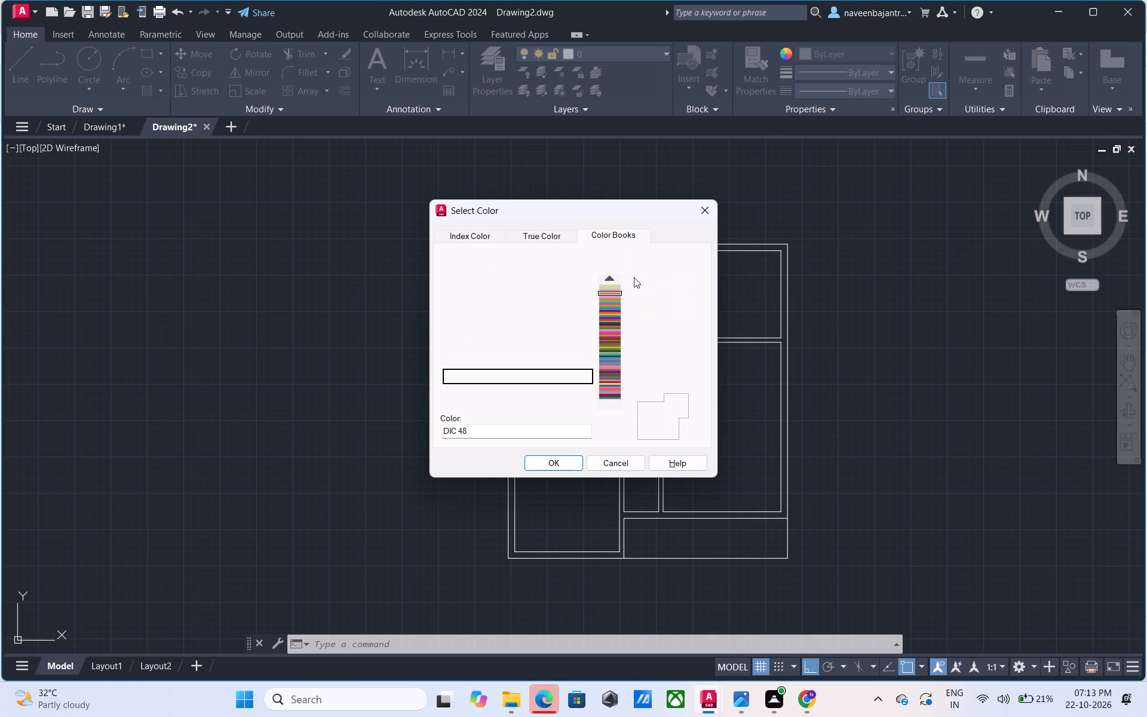
key("Down")
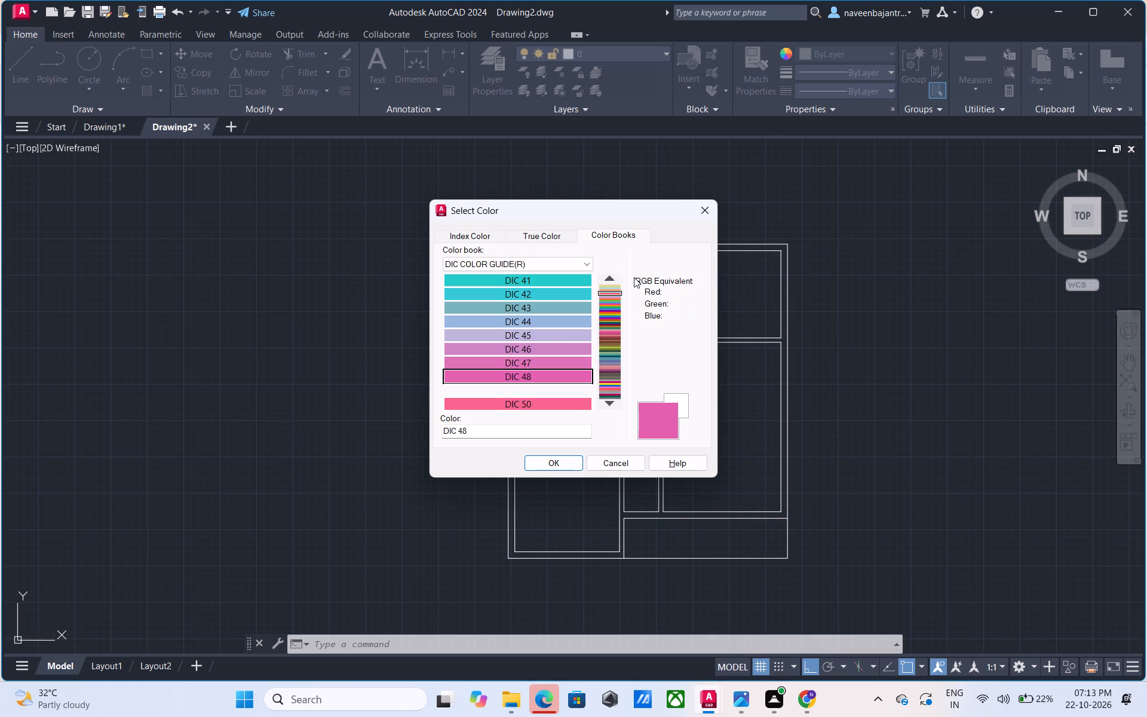
key("Down")
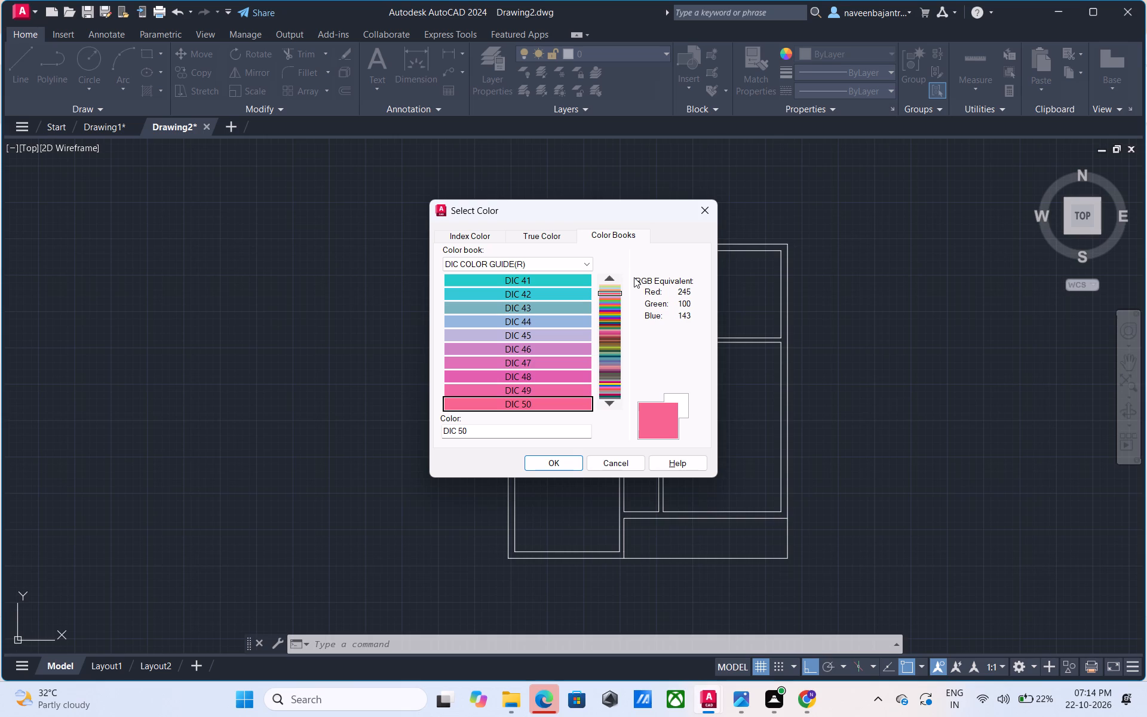
Preview the DIC COLOR GUIDE(R) swatches one by one from DIC 51 to DIC 57.
key("Down")
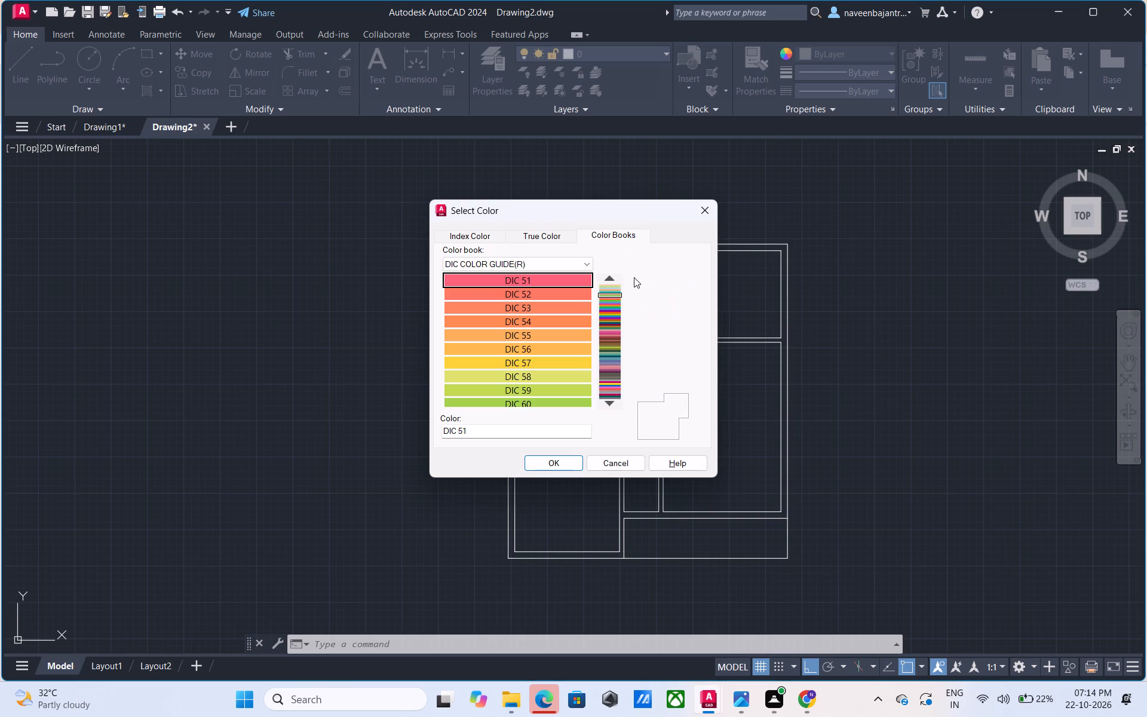
key("Down")
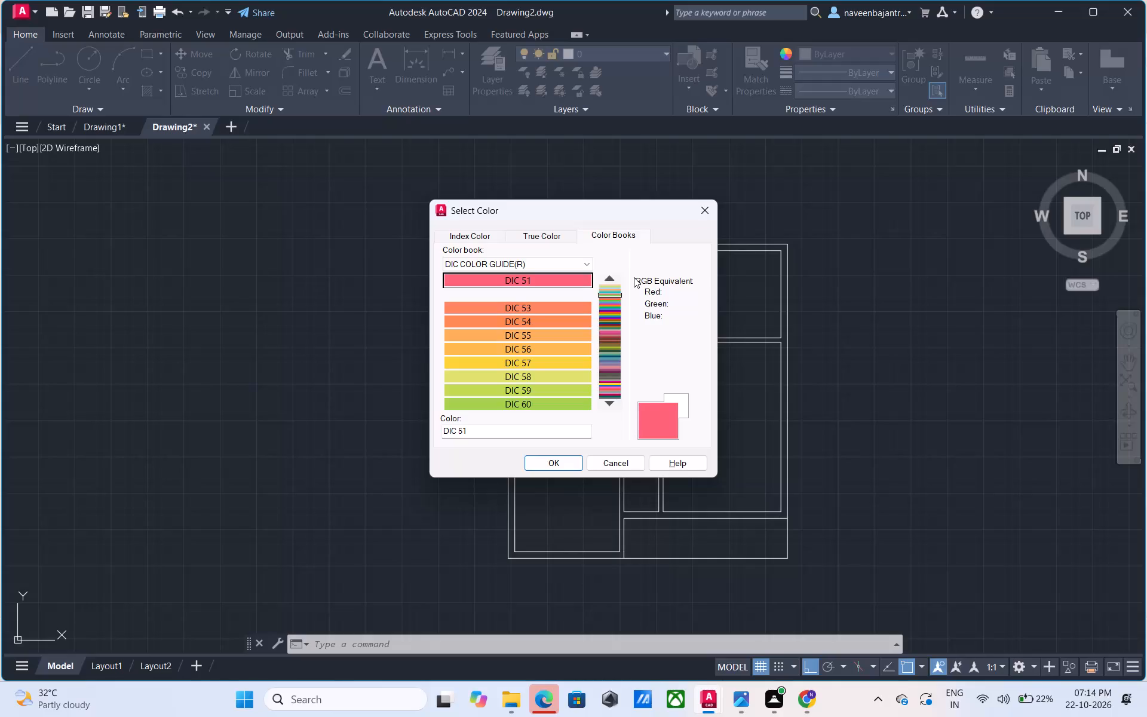
key("Down")
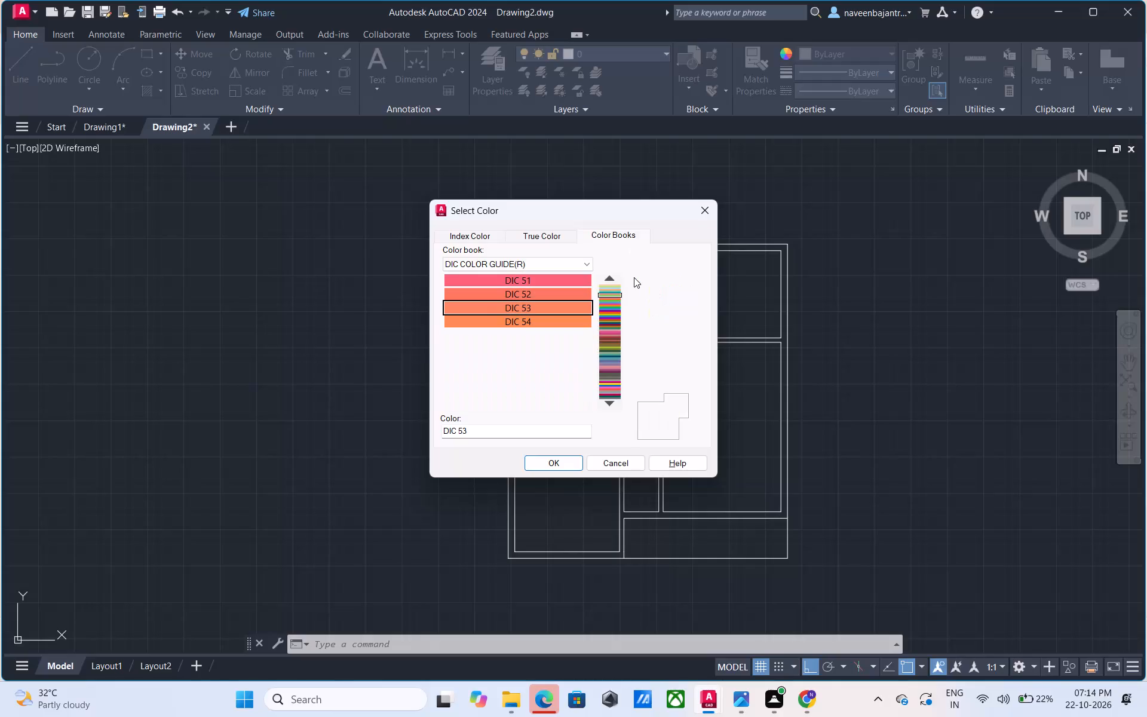
key("Down")
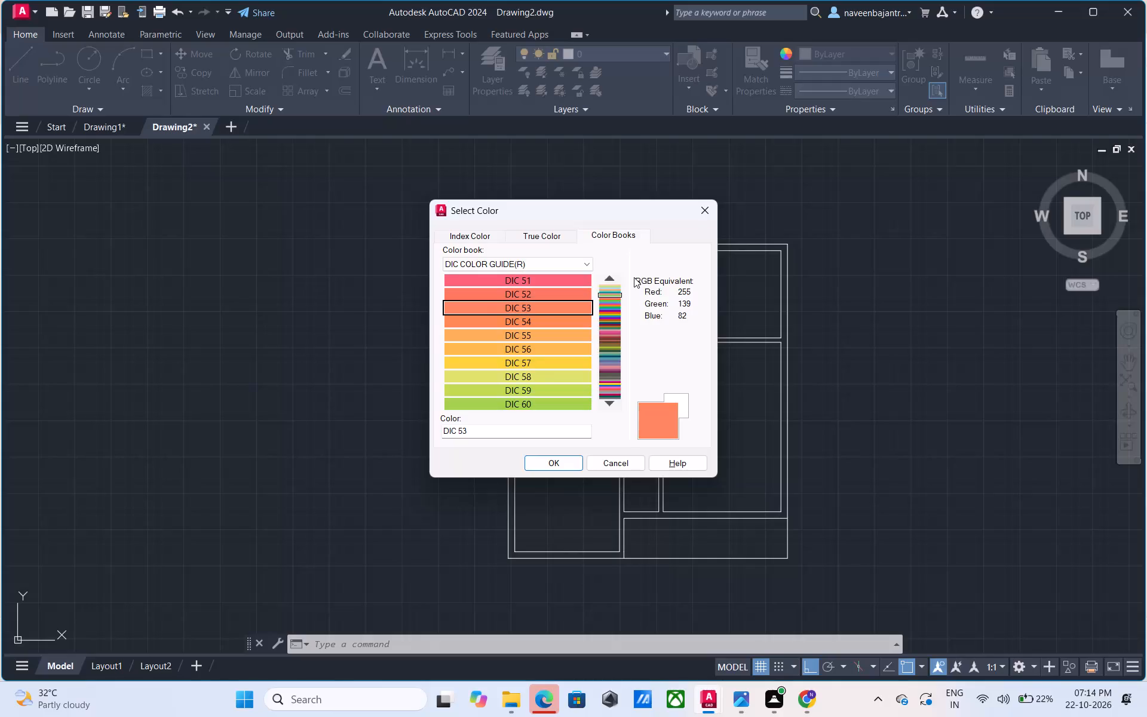
key("Down")
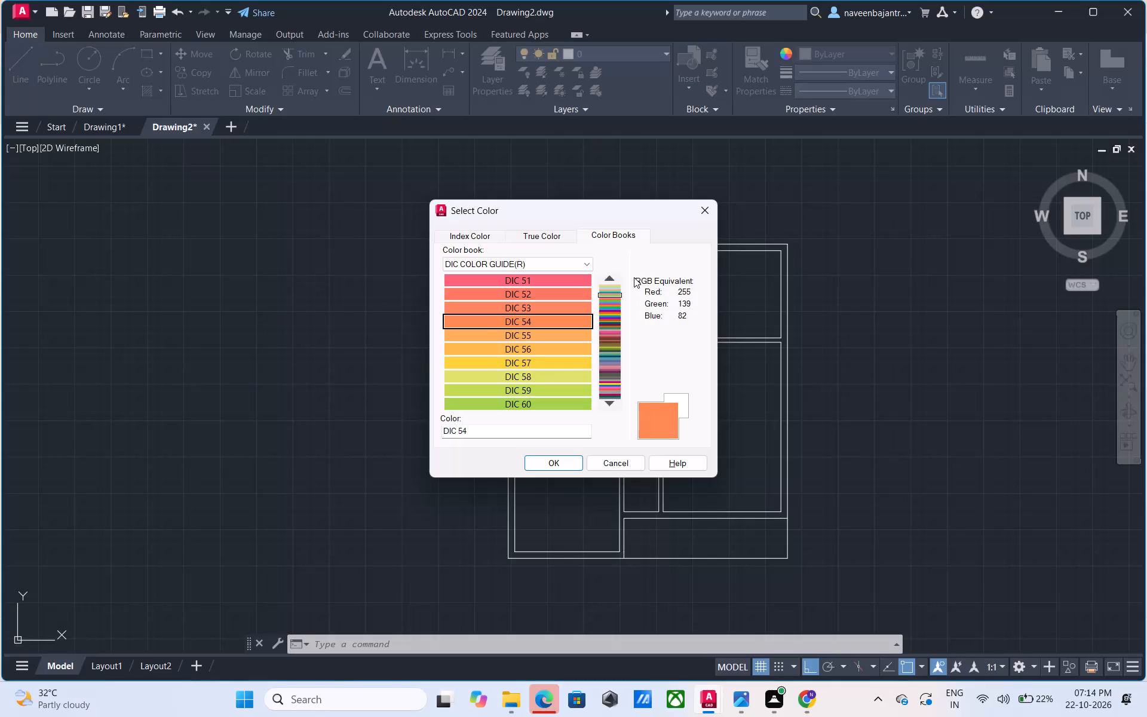
key("Down")
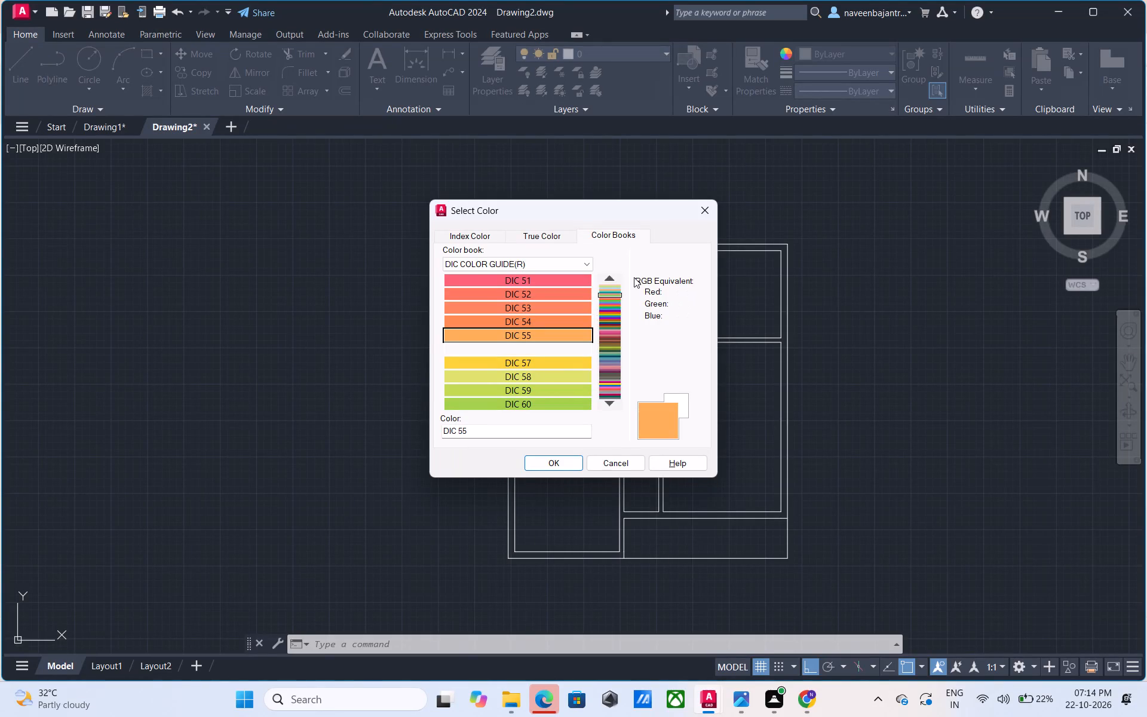
key("Down")
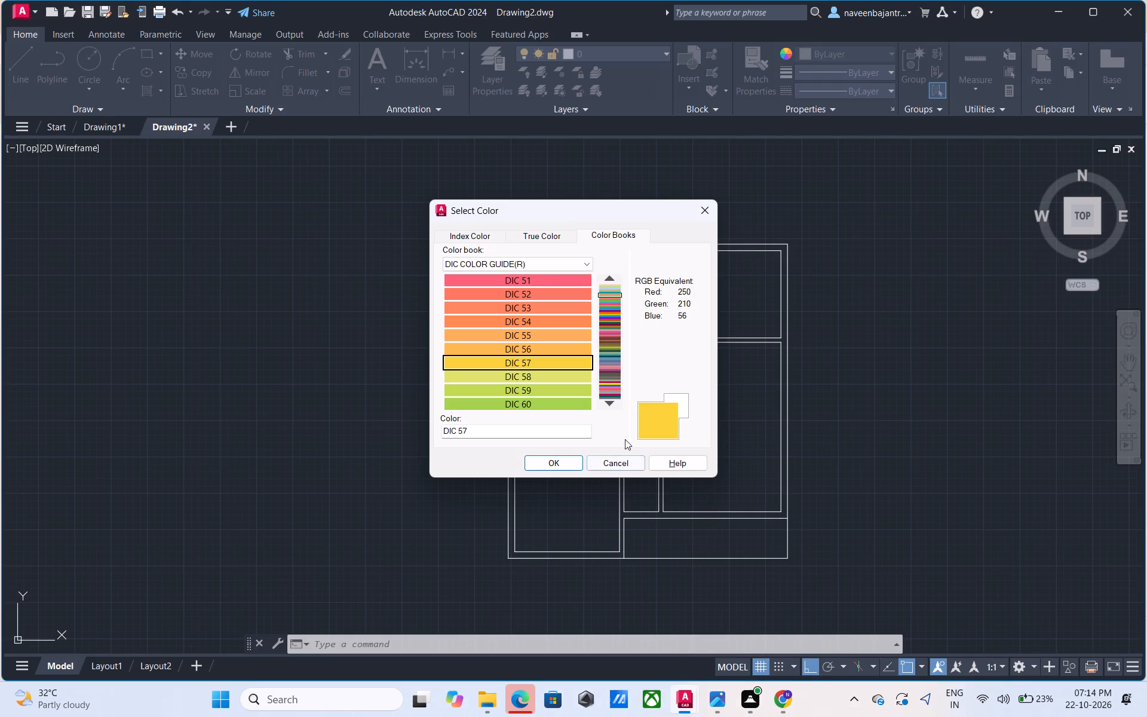
Browse the DIC COLOR GUIDE(R) swatch pages from DIC 61 through DIC 169, keeping DIC 57 selected.
left_click(612, 407)
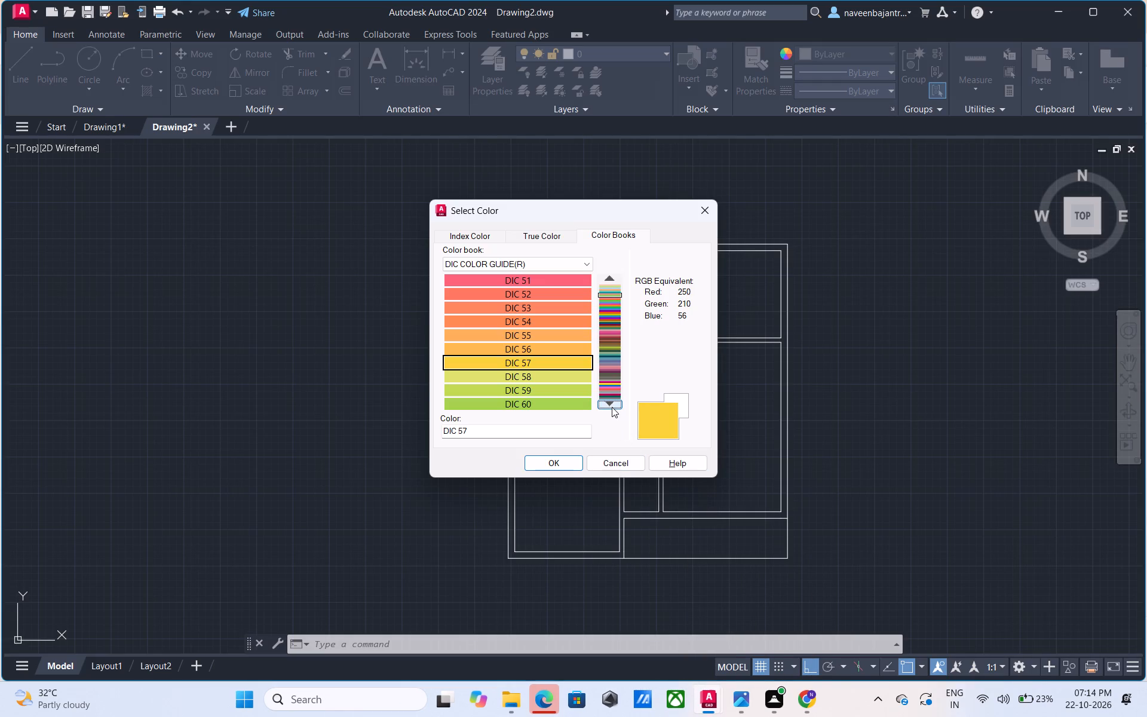
left_click(612, 407)
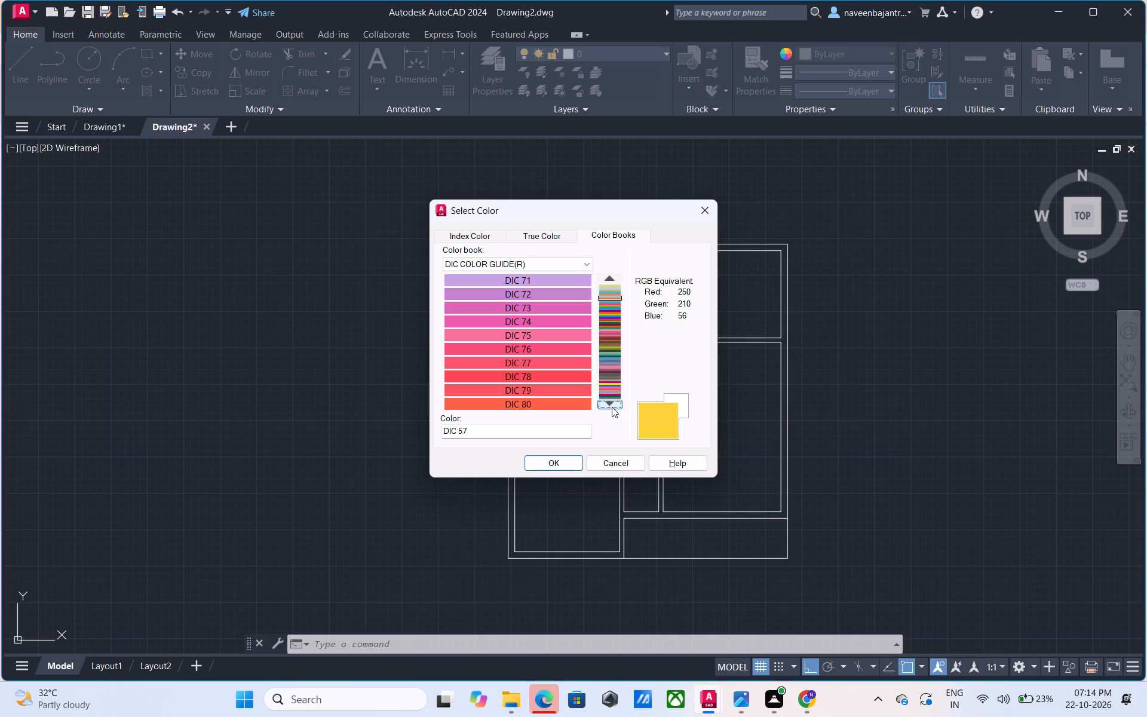
double_click(612, 407)
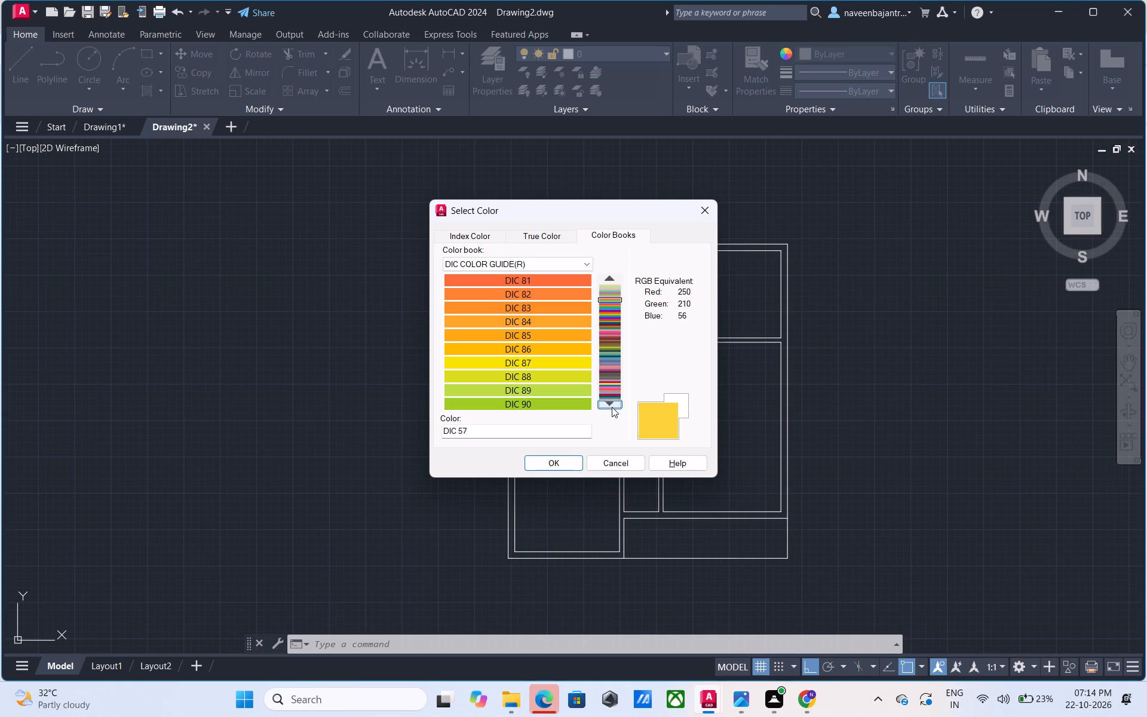
double_click(612, 407)
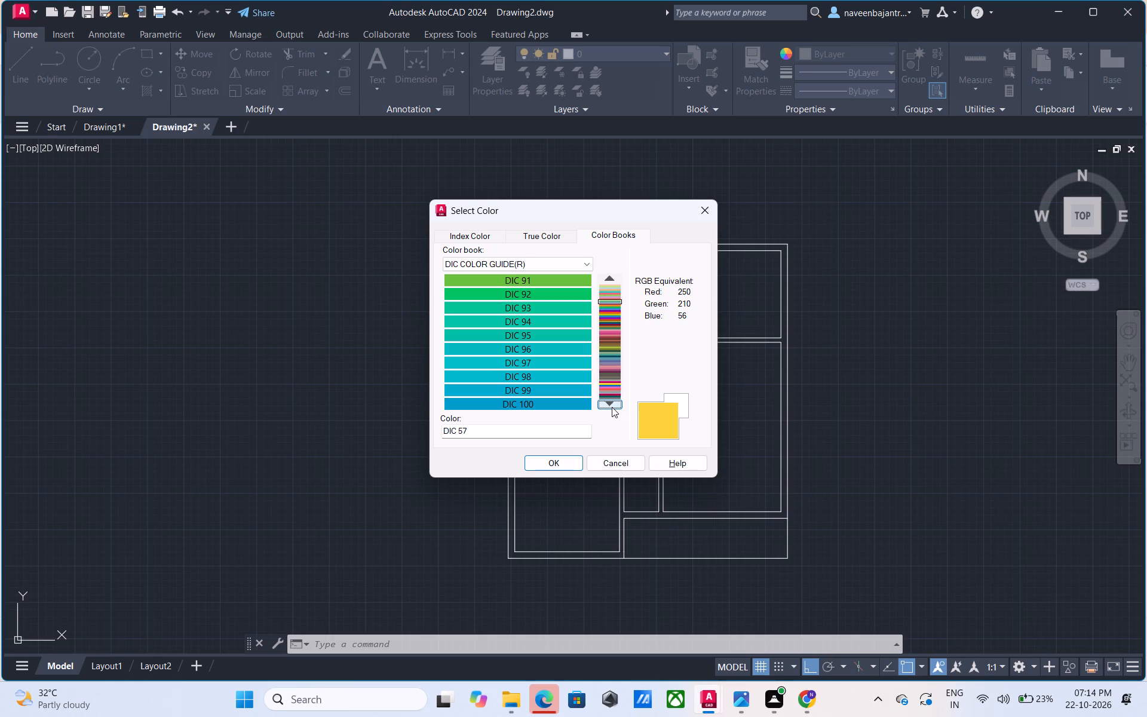
left_click(612, 407)
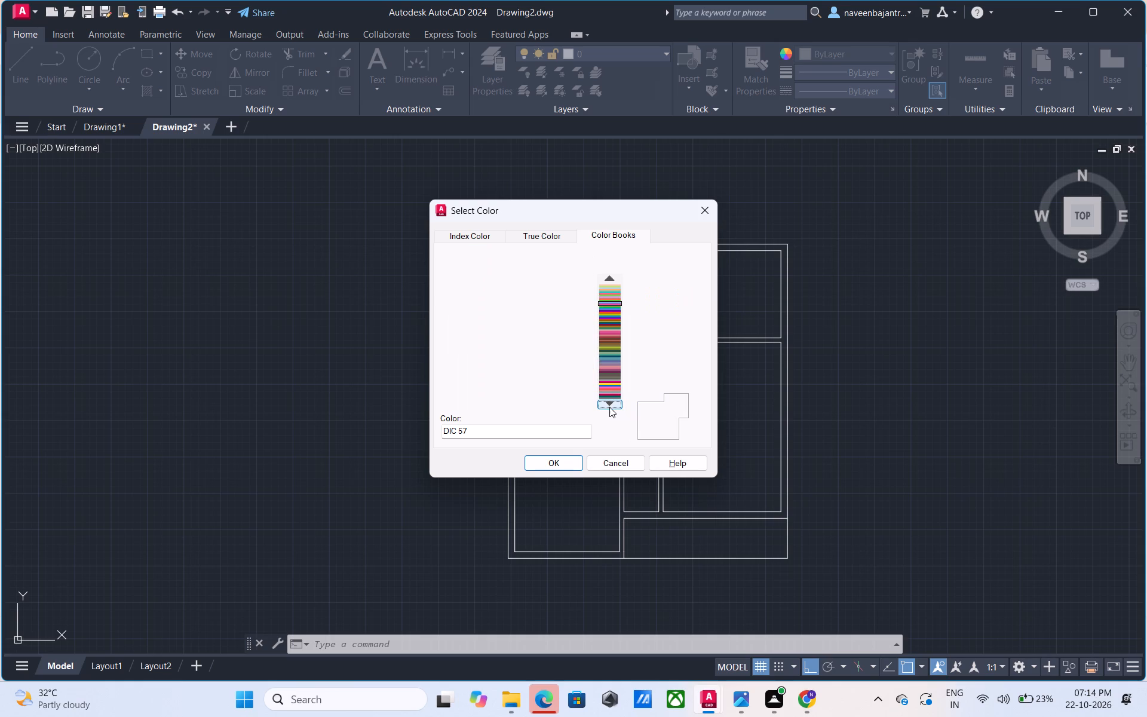
left_click(608, 405)
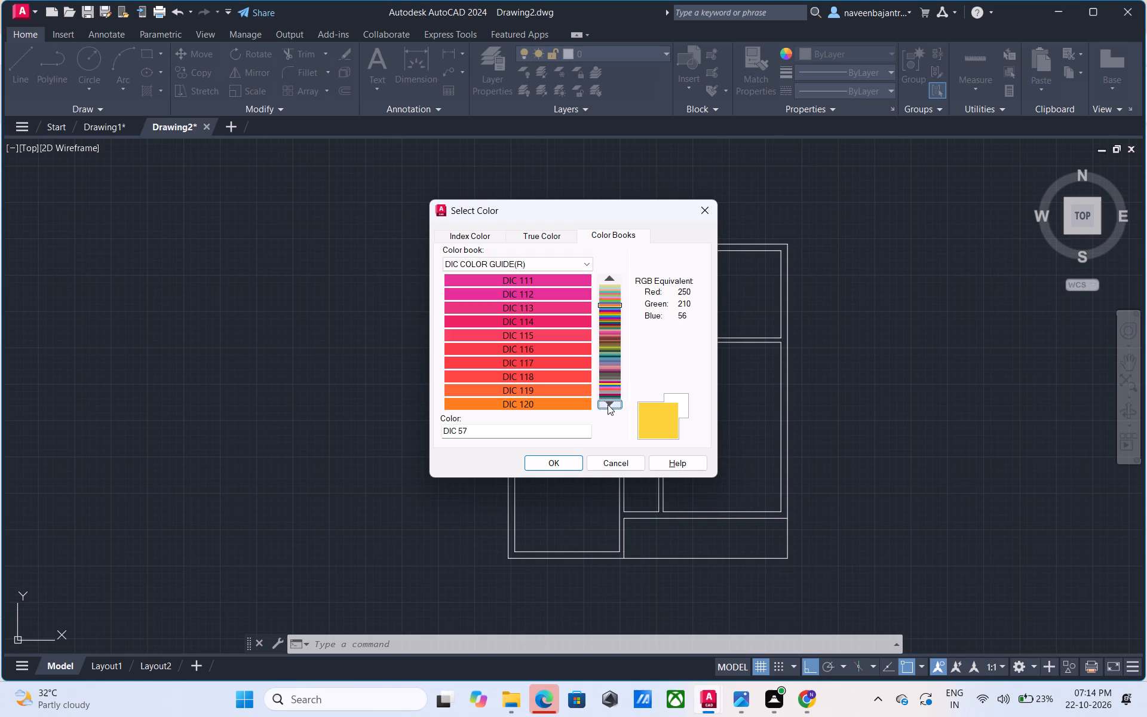
left_click(608, 405)
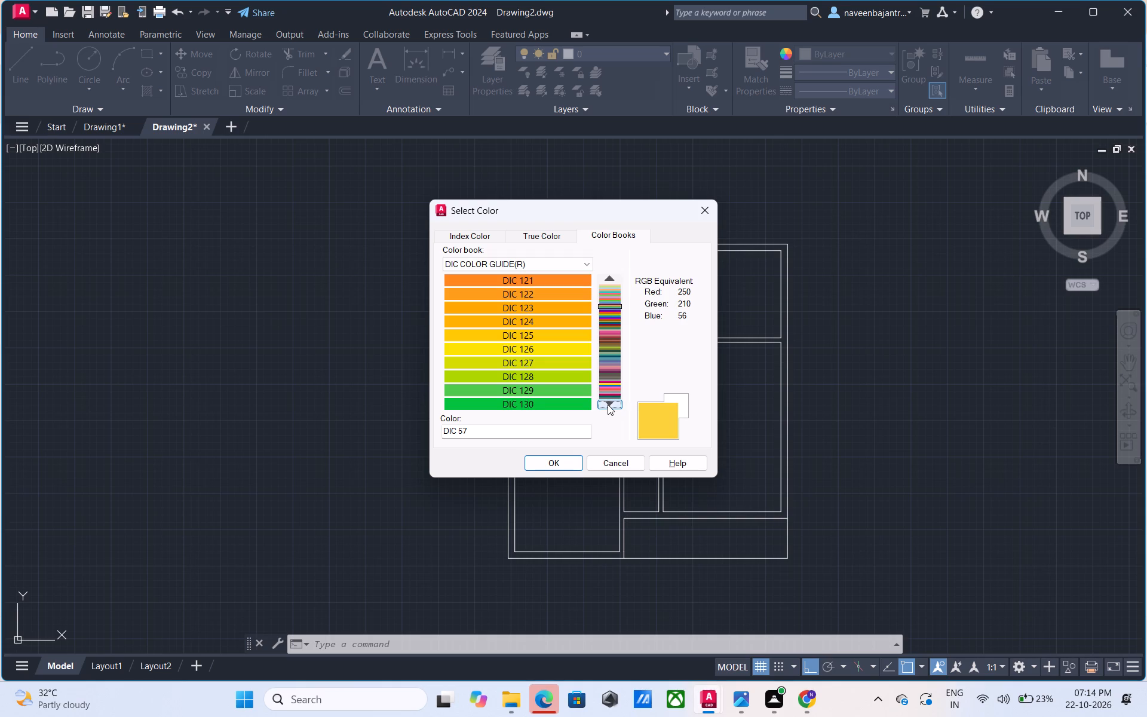
left_click(608, 405)
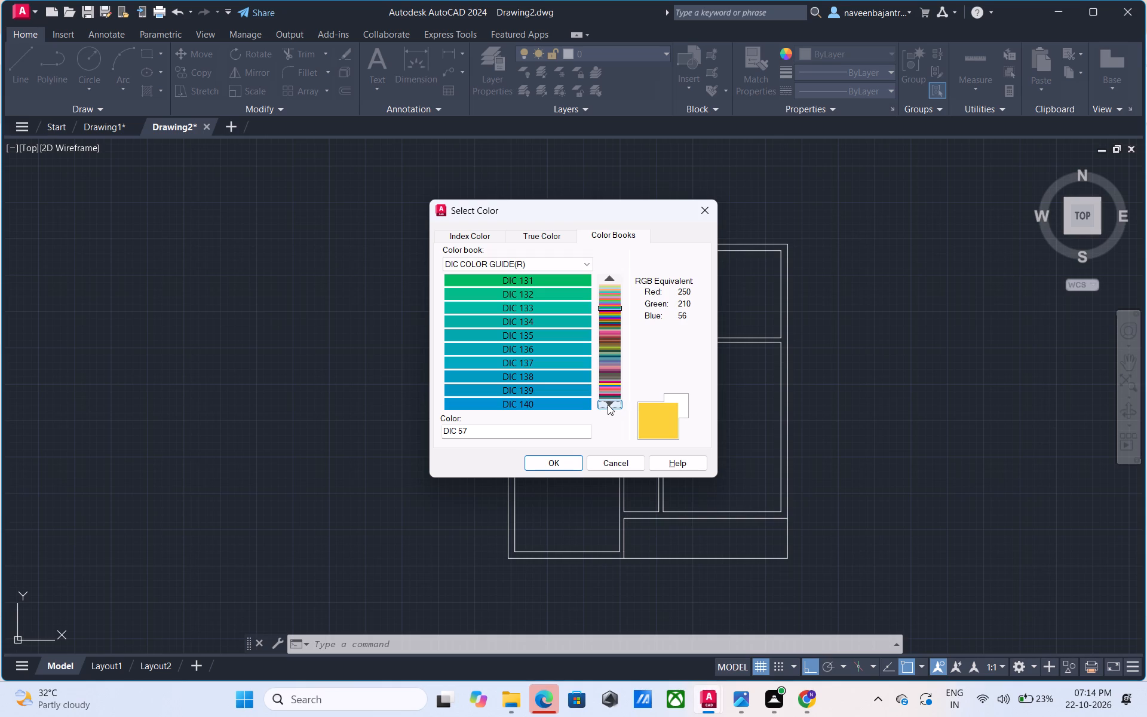
left_click(608, 405)
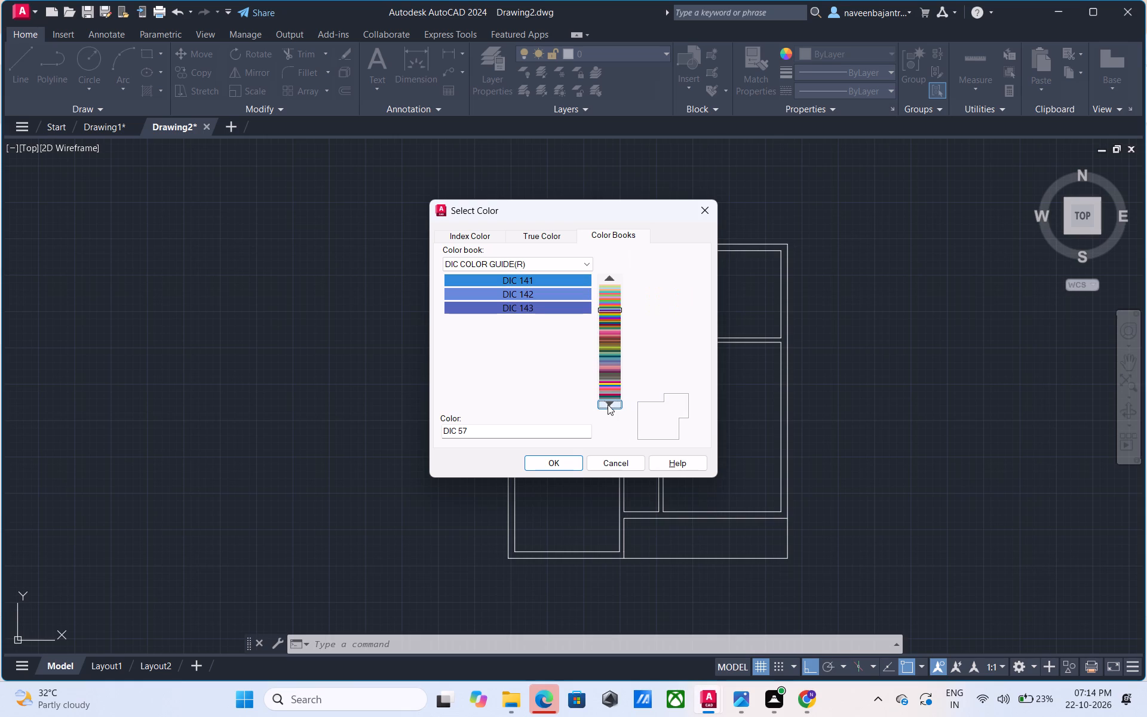
left_click(608, 405)
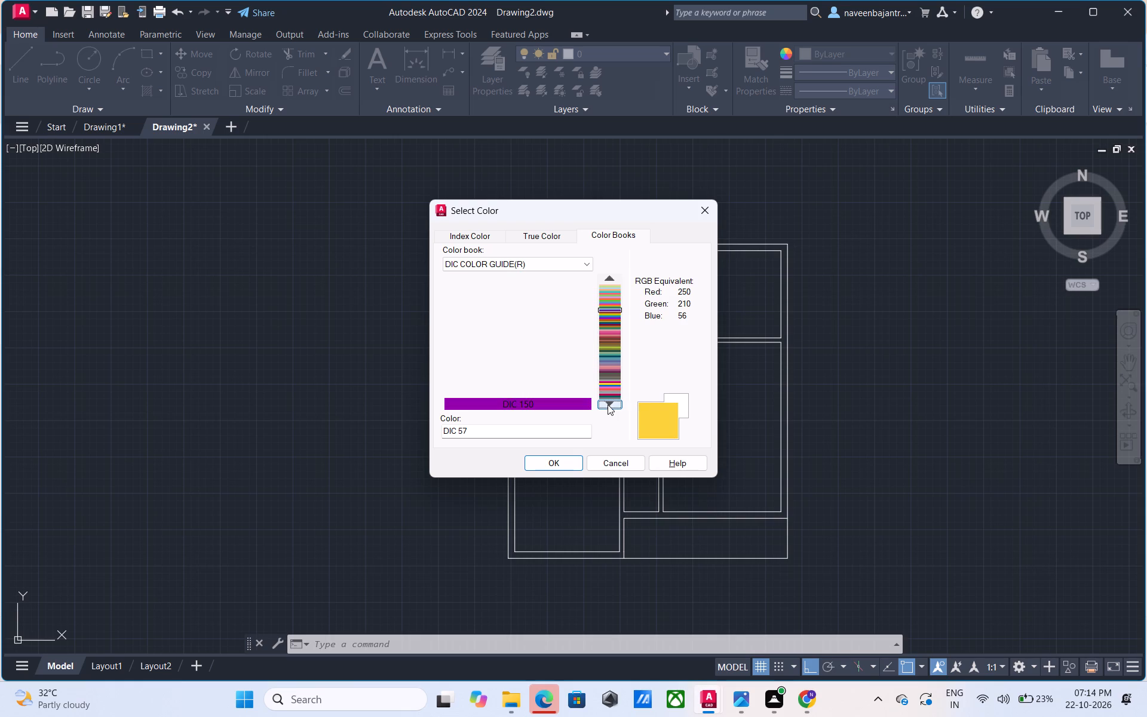
left_click(608, 405)
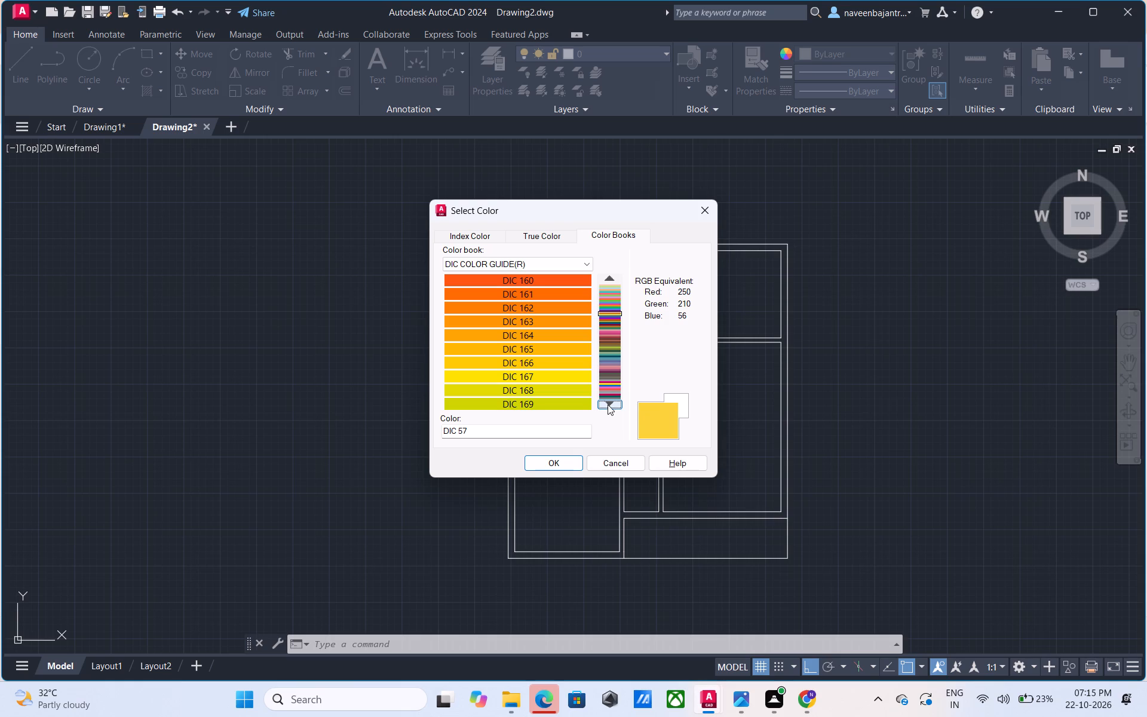
Browse the following DIC COLOR GUIDE(R) swatch pages through DIC 269, keeping DIC 57 selected.
double_click(608, 405)
double_click(608, 405)
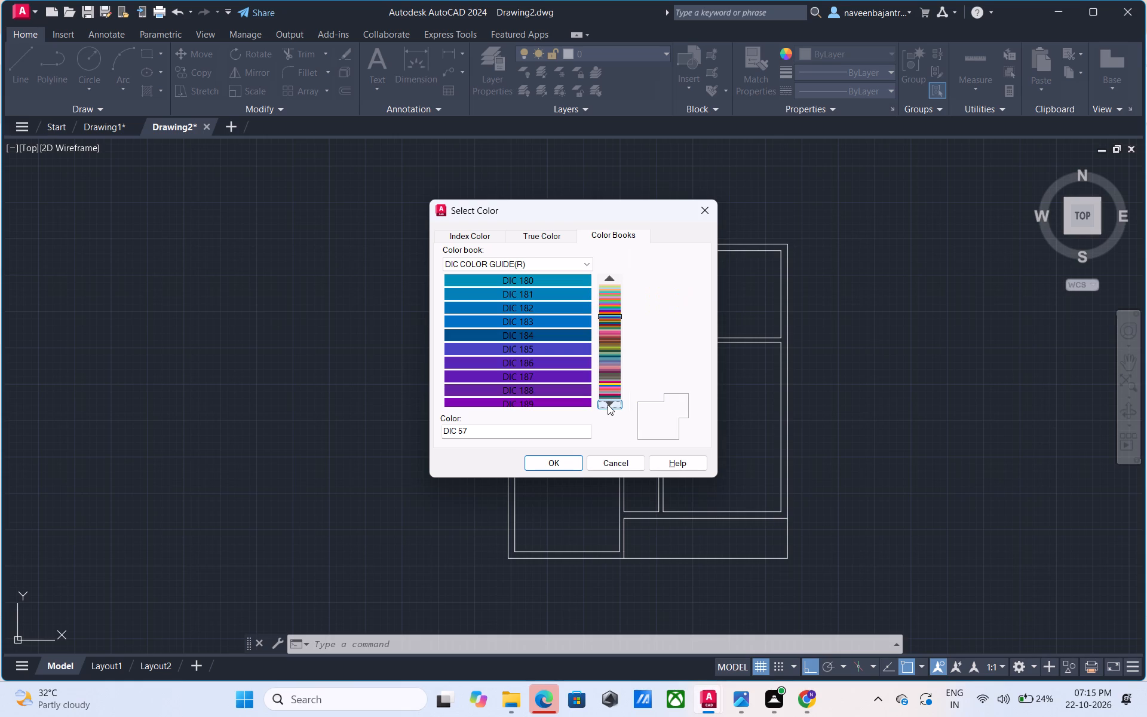
double_click(608, 405)
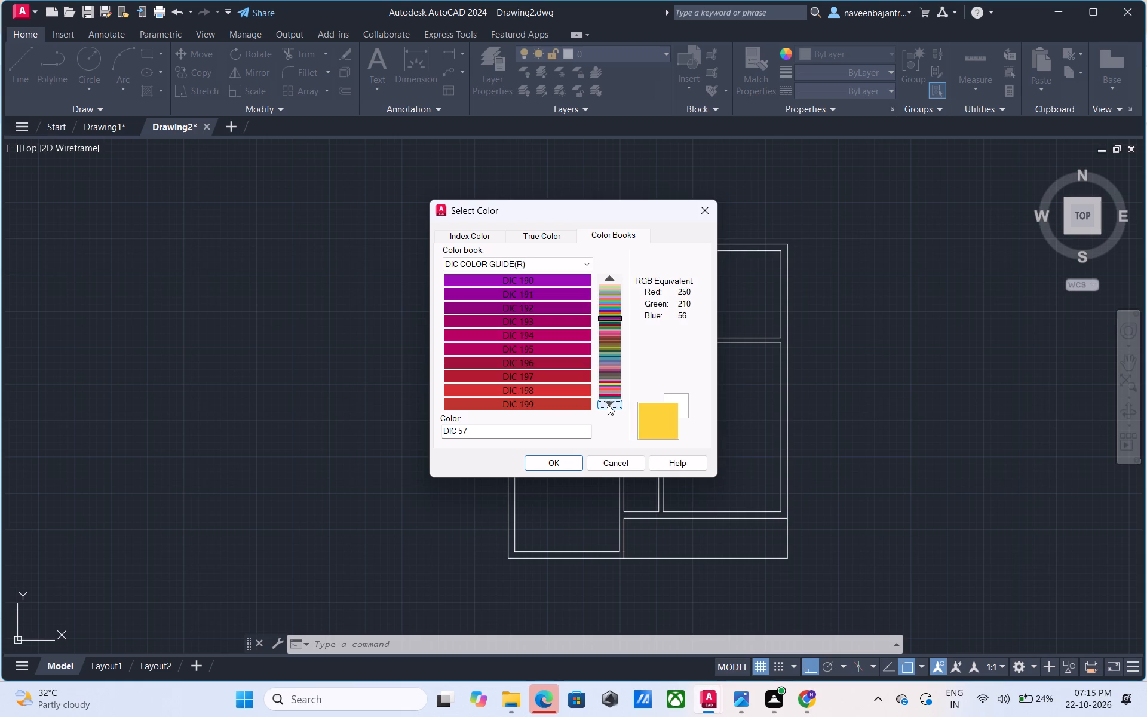
left_click(608, 405)
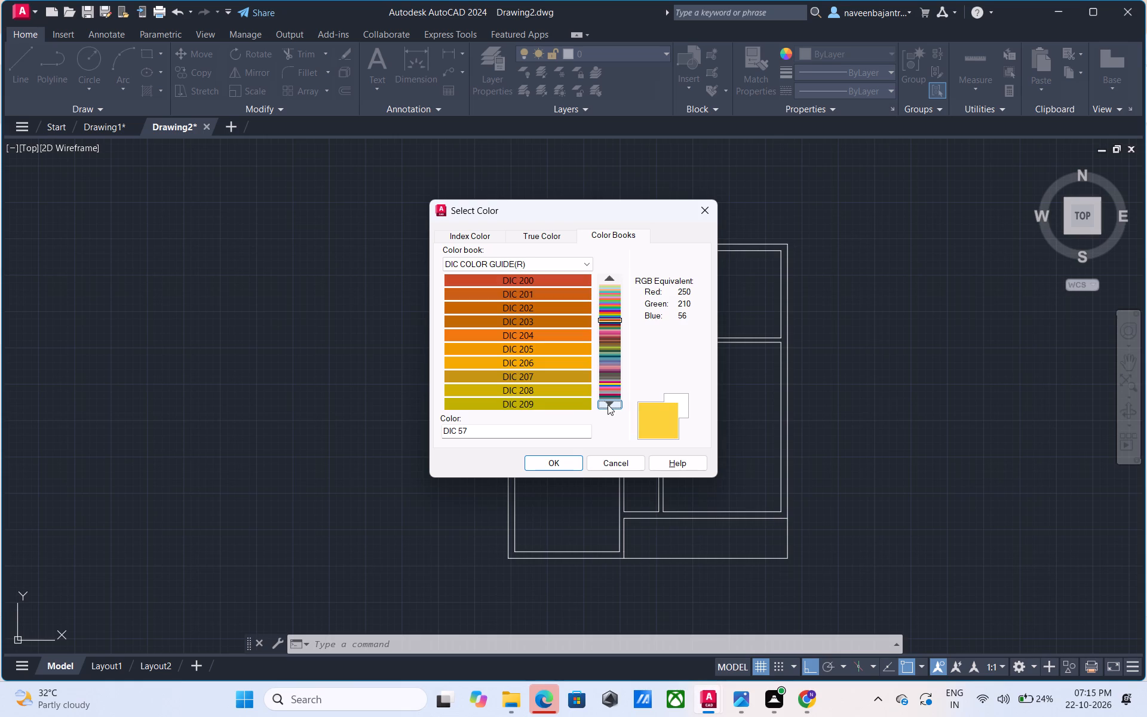
left_click(608, 405)
double_click(608, 405)
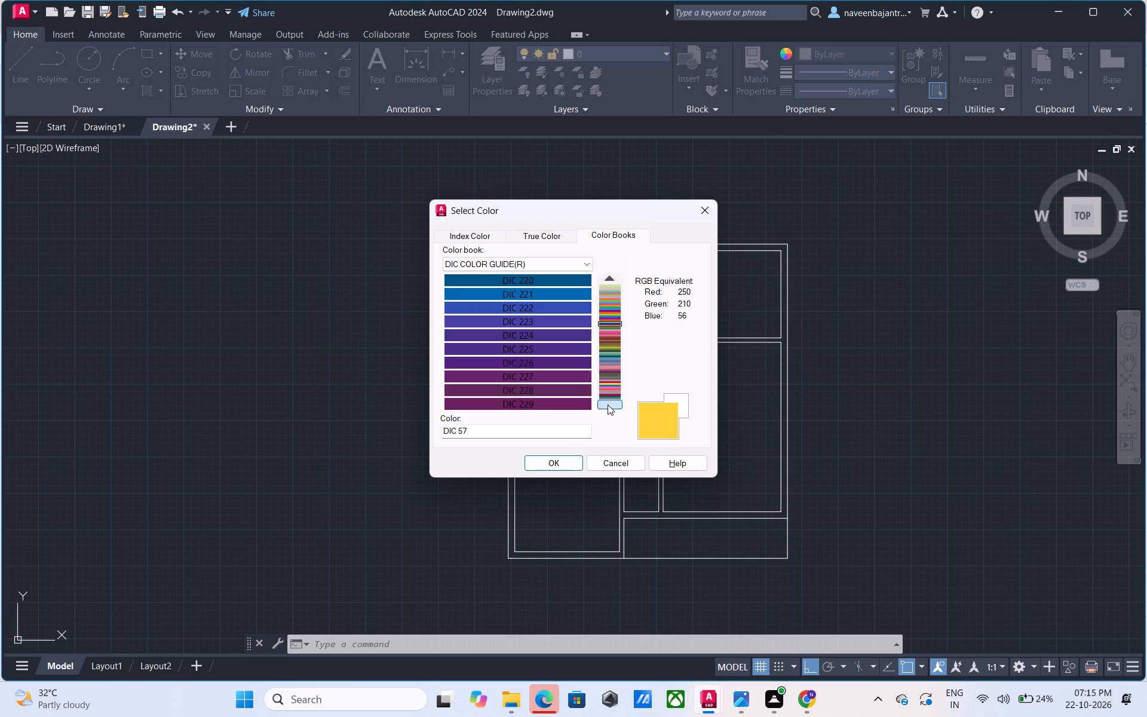
double_click(608, 405)
left_click(608, 405)
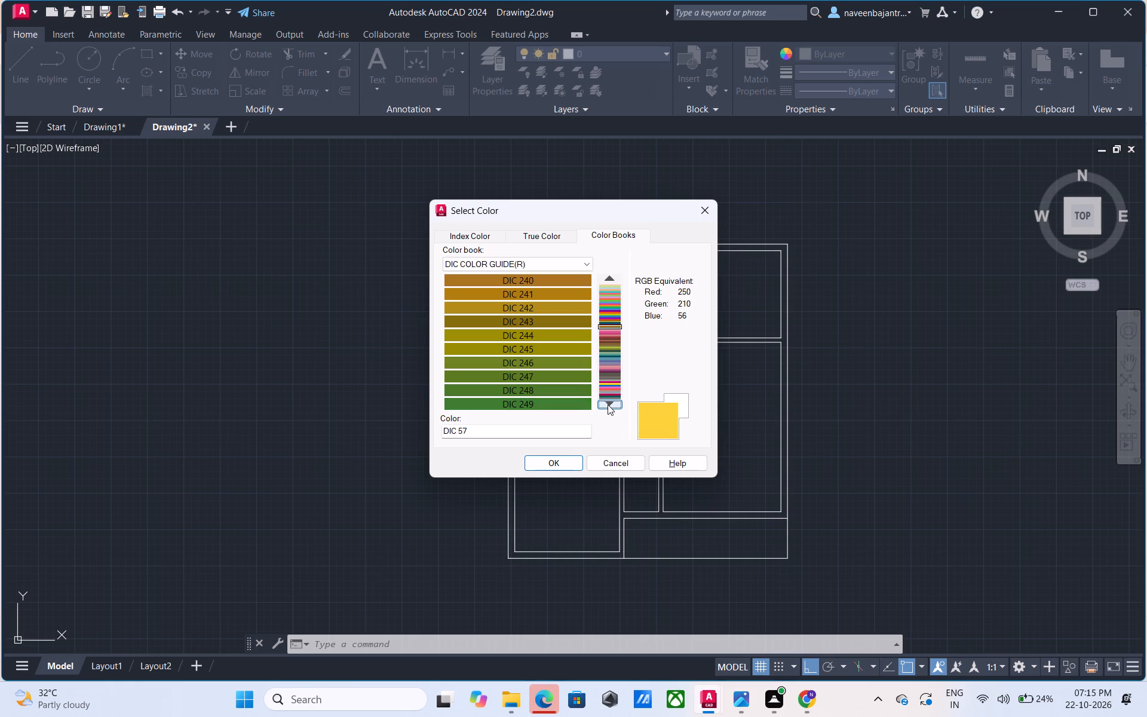
double_click(608, 405)
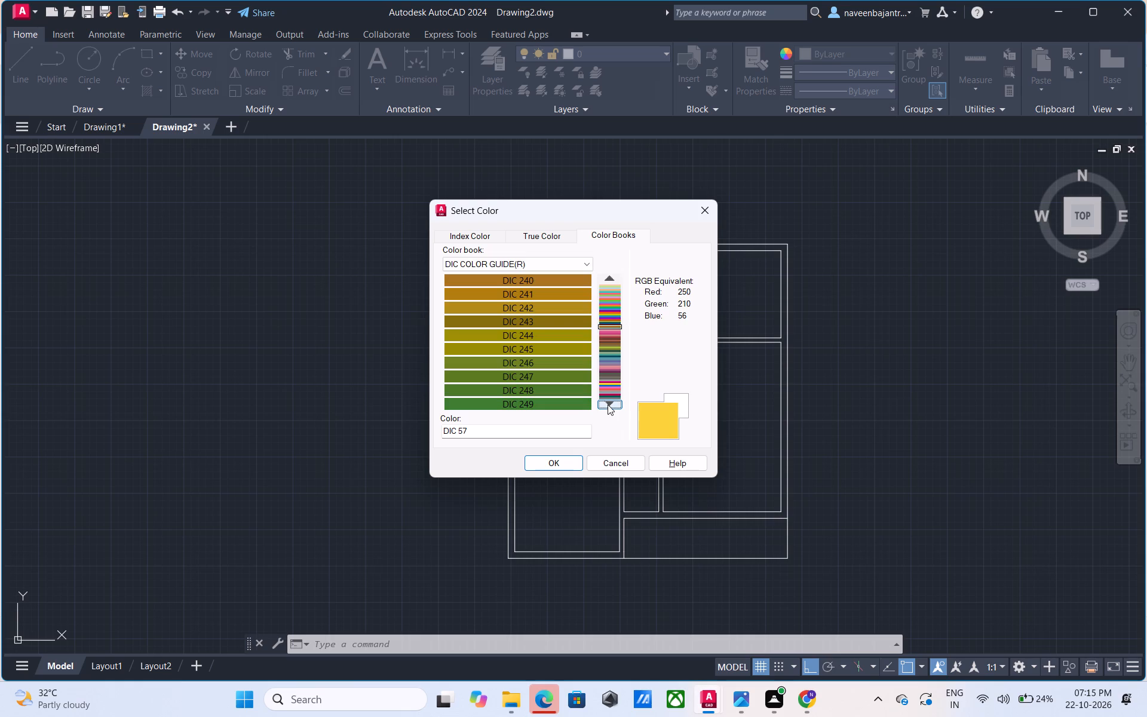
left_click(608, 405)
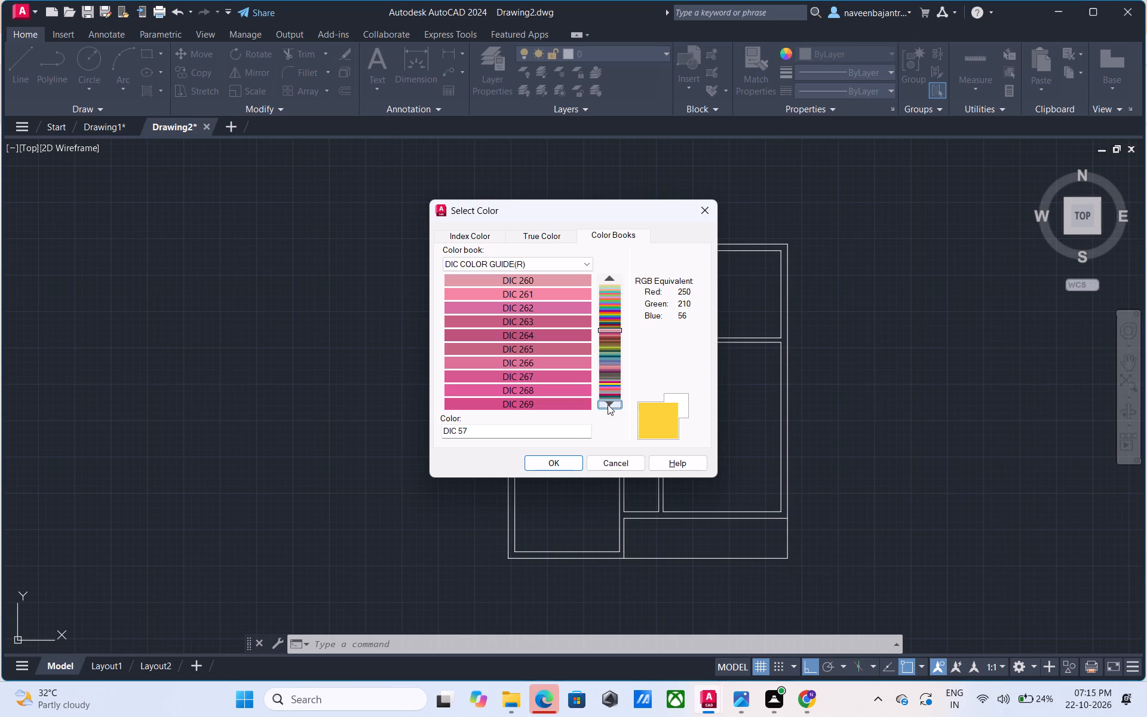
Browse the DIC COLOR GUIDE(R) swatch pages from DIC 270 through DIC 369, keeping DIC 57 selected.
double_click(608, 405)
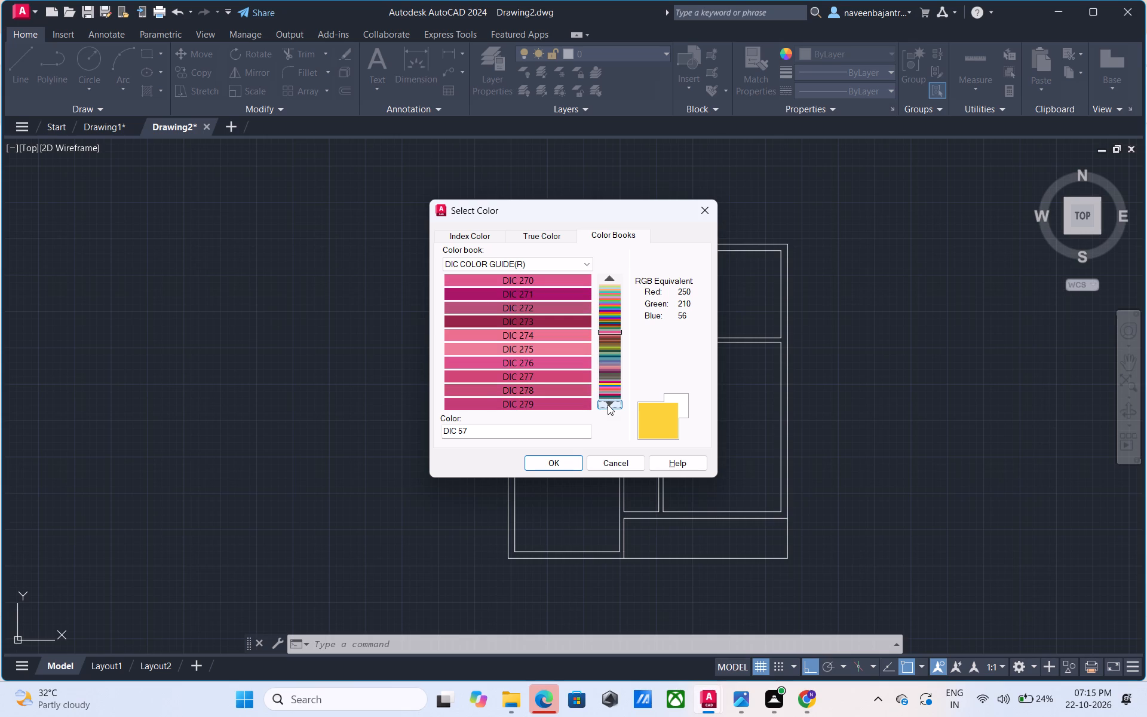
double_click(608, 405)
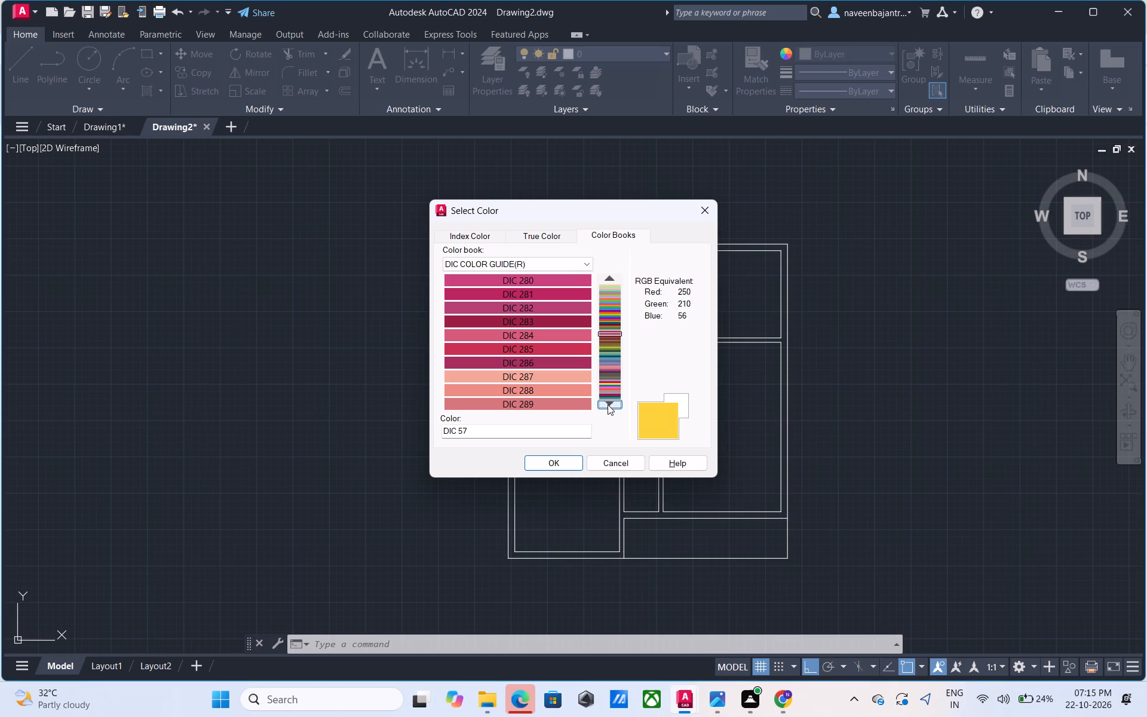
double_click(608, 405)
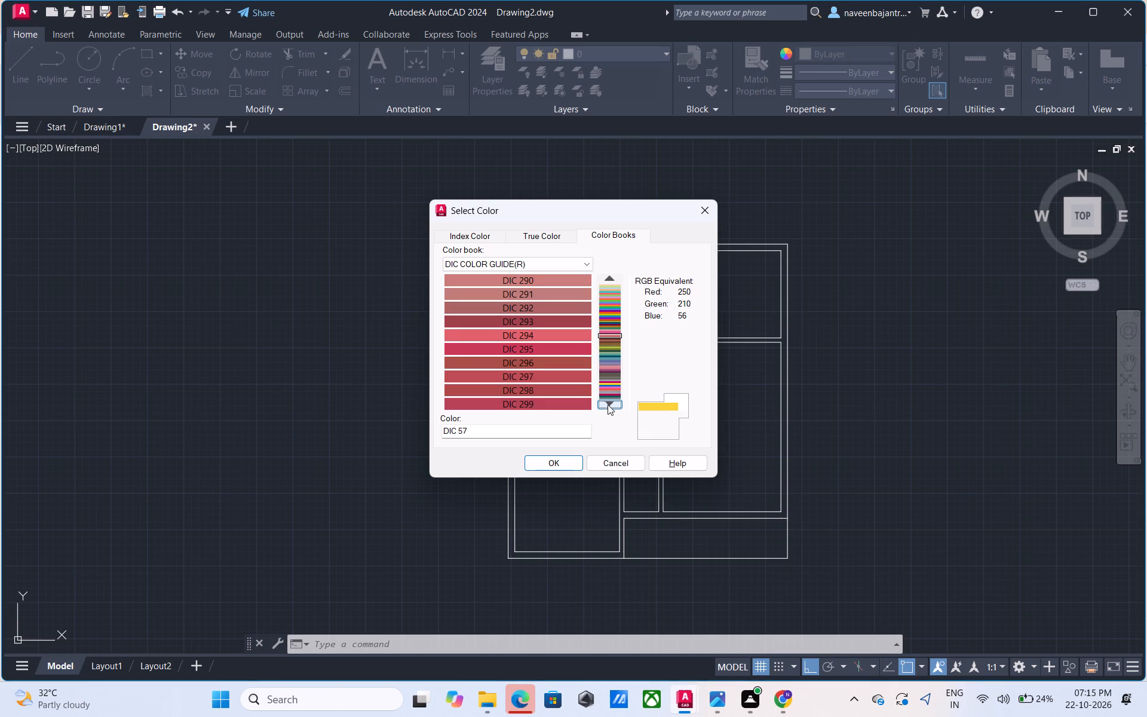
left_click(608, 405)
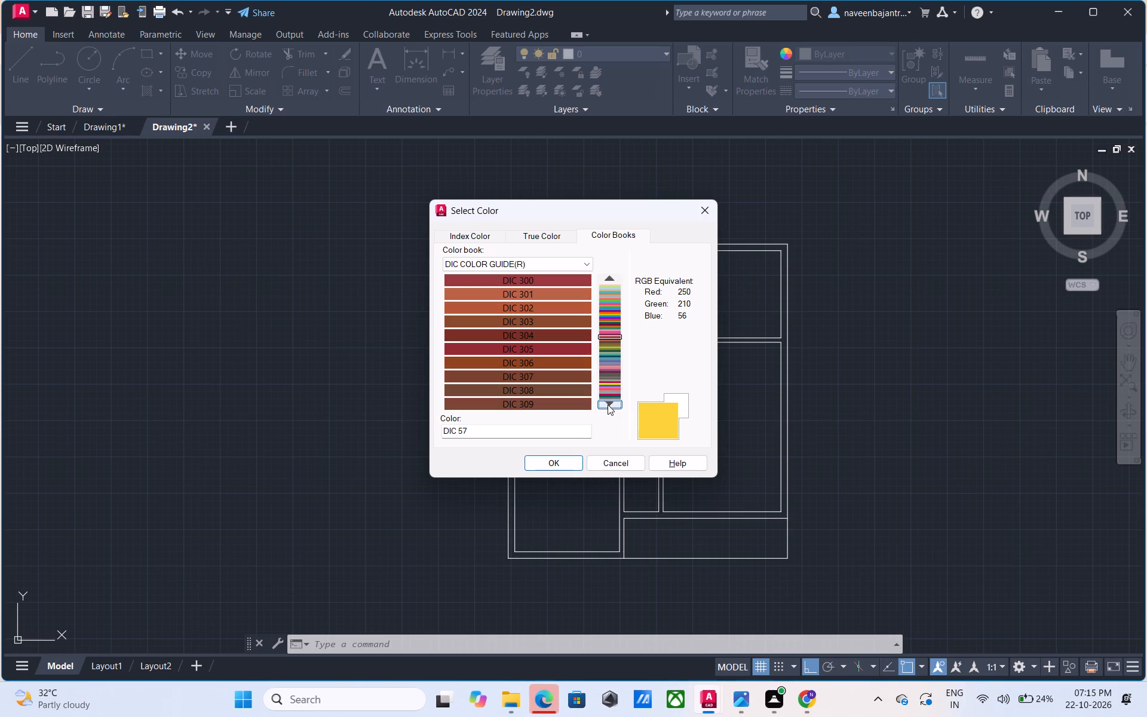
double_click(608, 405)
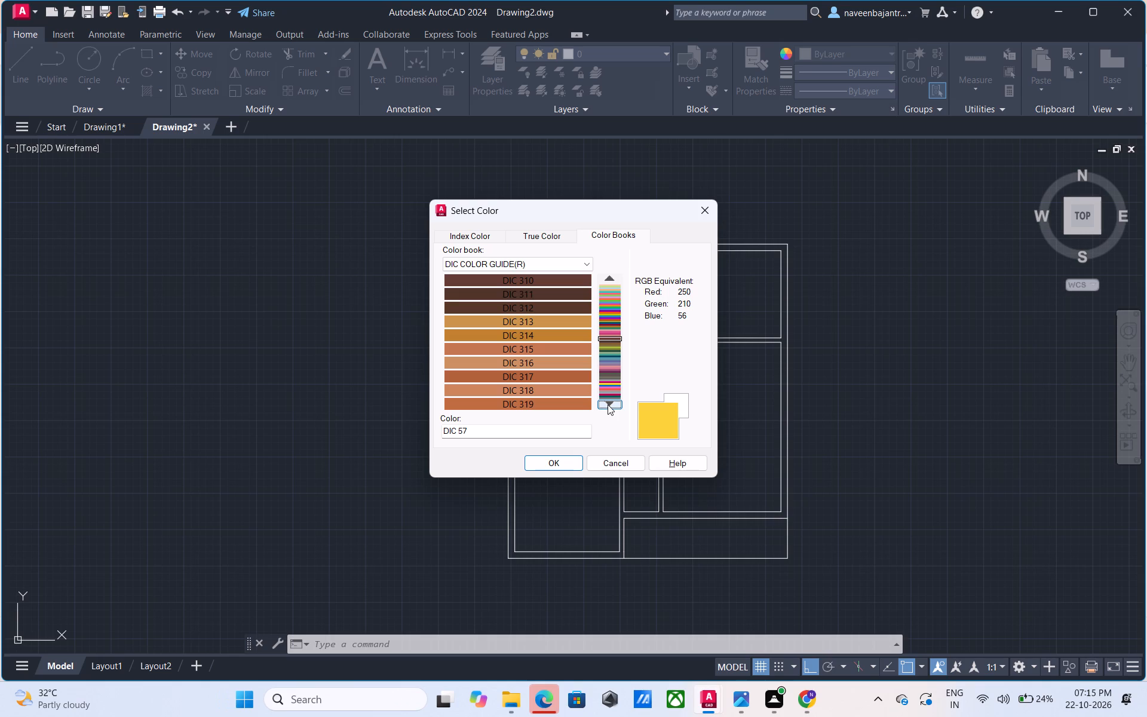
left_click(608, 405)
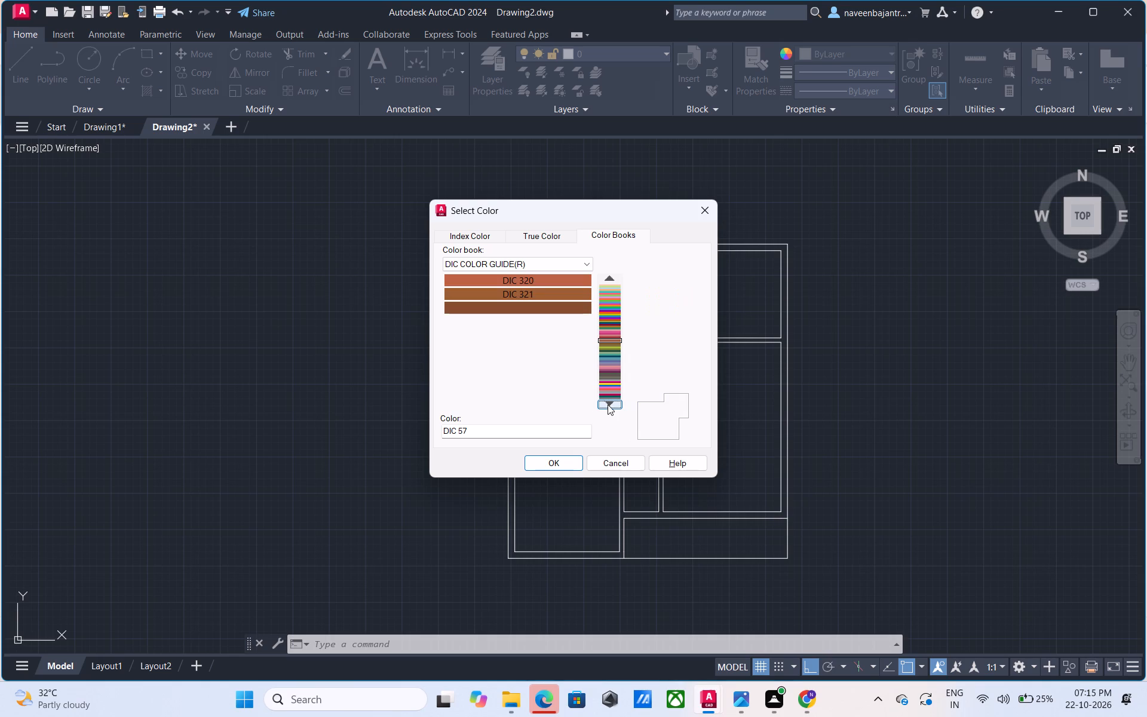
left_click(608, 405)
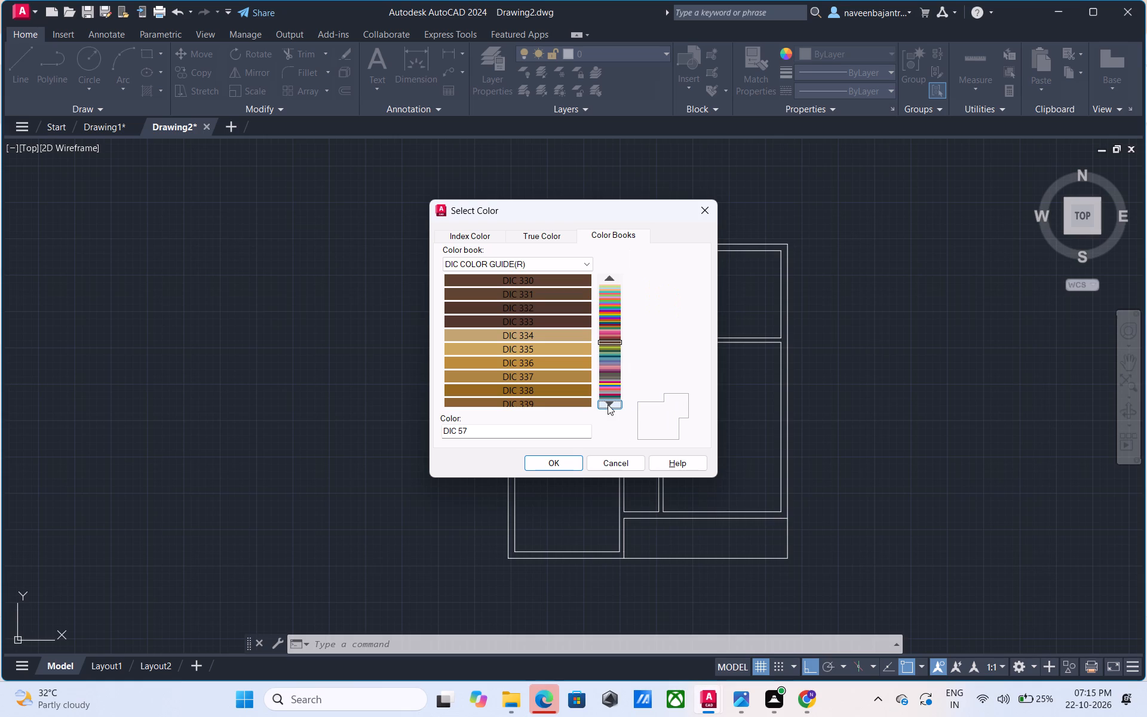
left_click(608, 405)
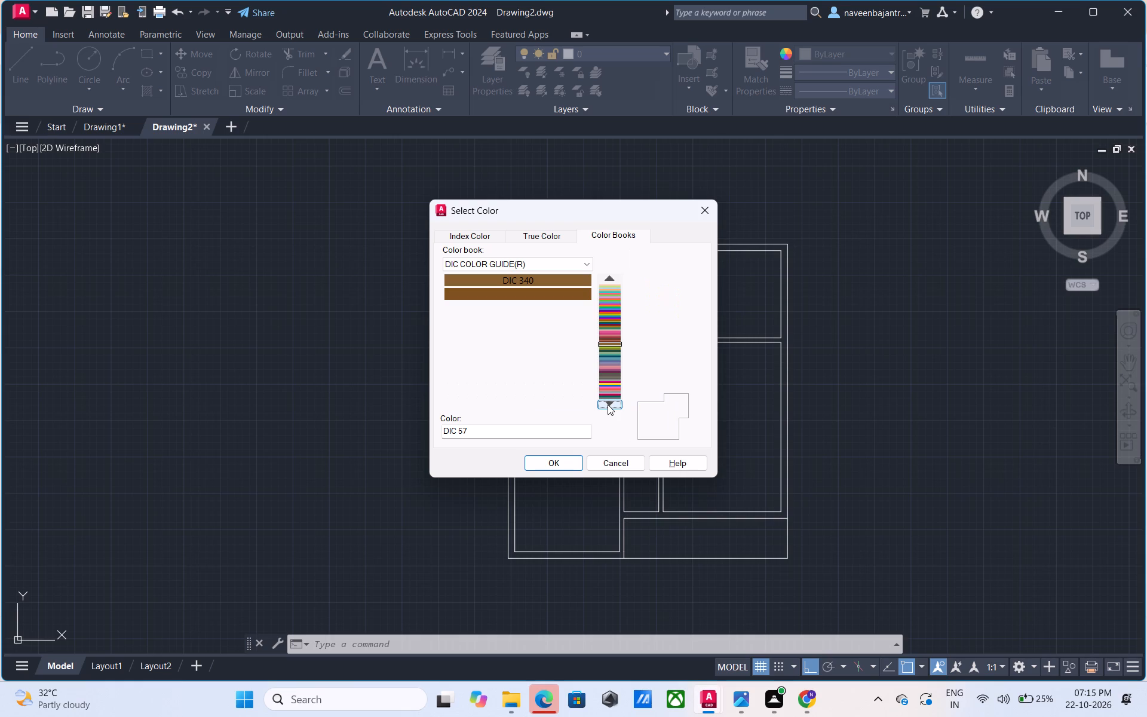
left_click(608, 405)
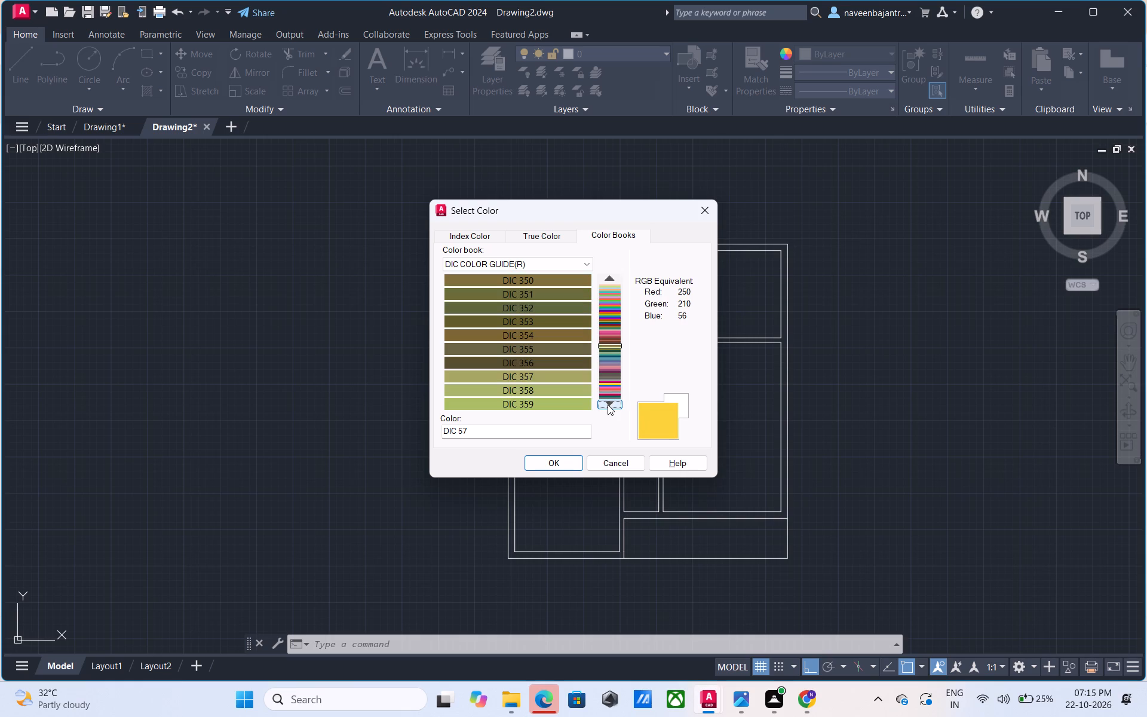
left_click(608, 405)
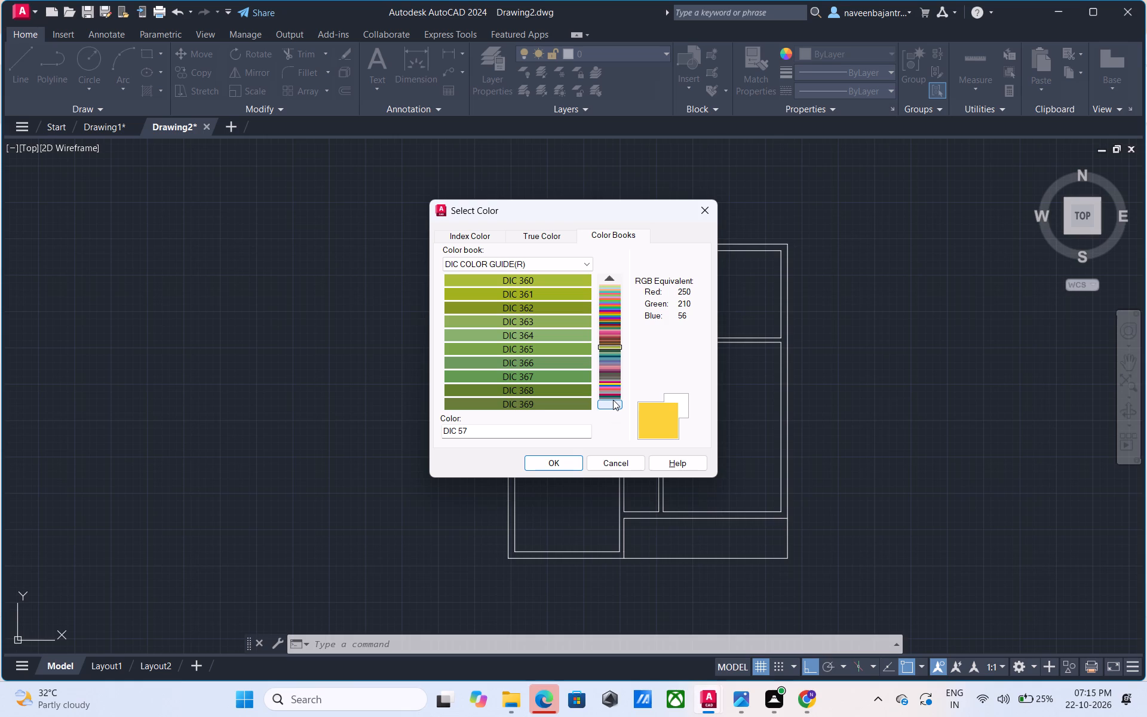
Browse the DIC COLOR GUIDE(R) swatch pages from DIC 370 through DIC 419.
left_click(609, 402)
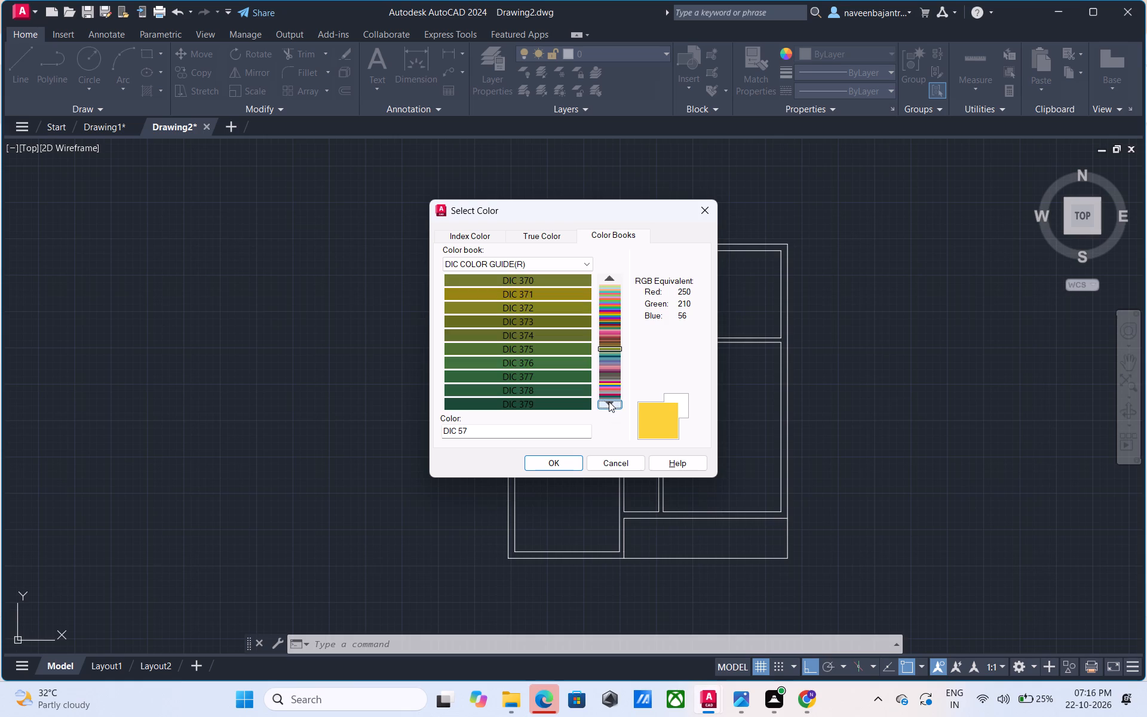
left_click(609, 402)
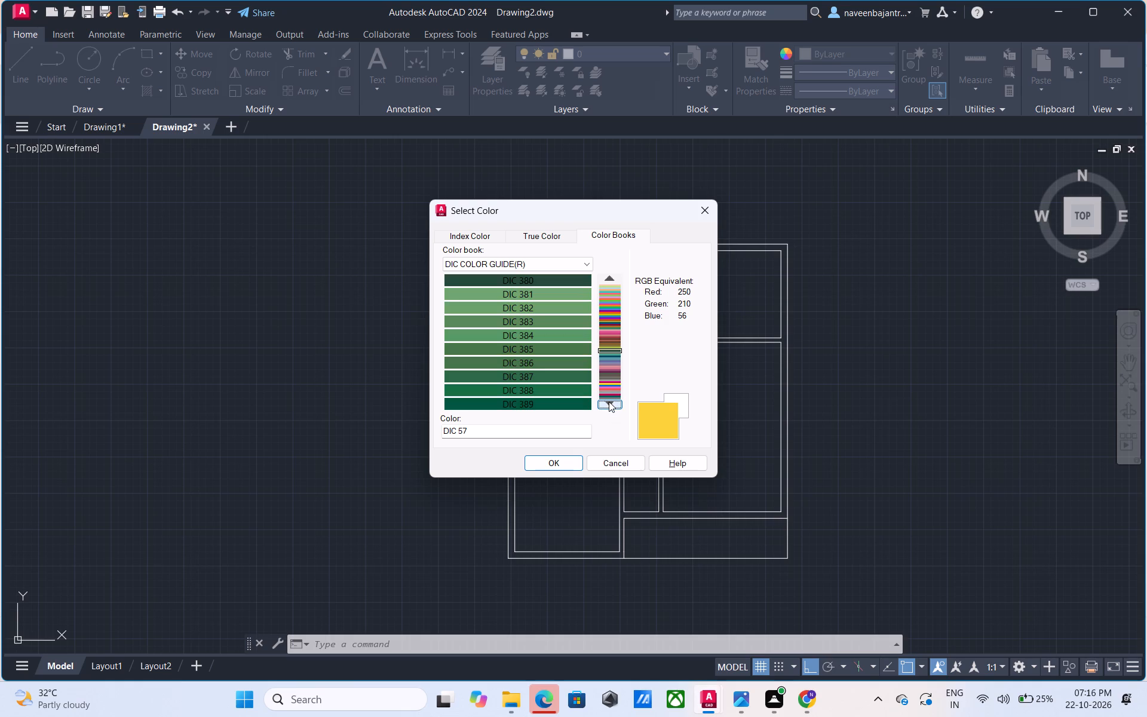
left_click(609, 402)
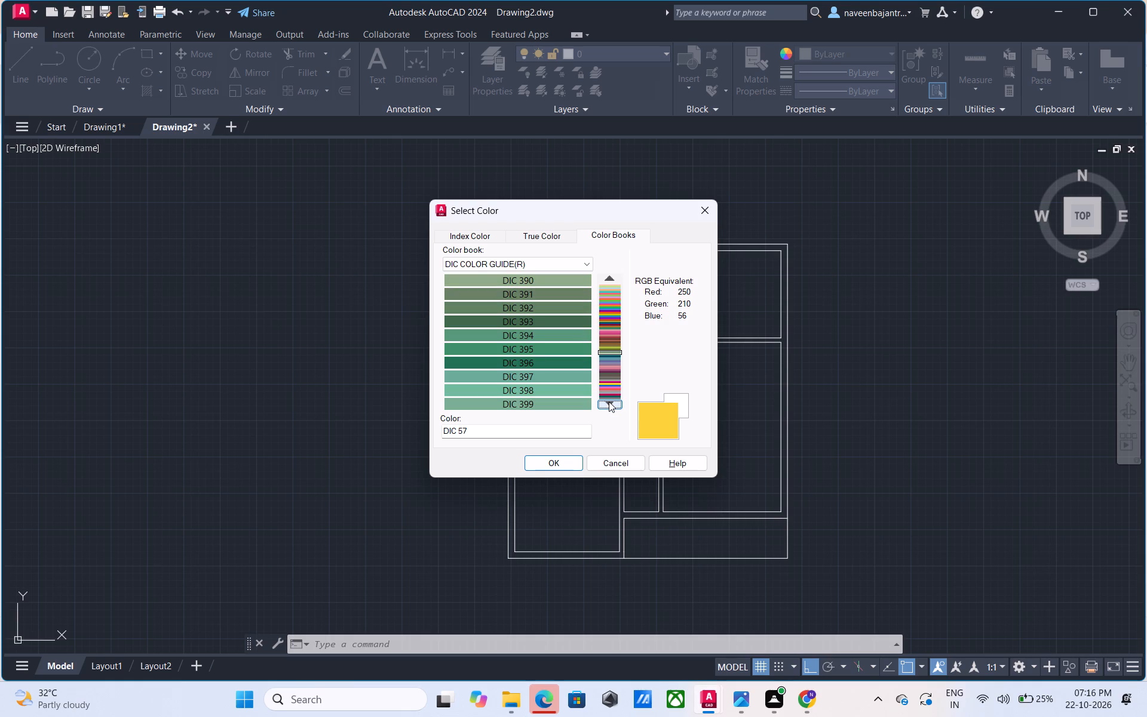
left_click(609, 402)
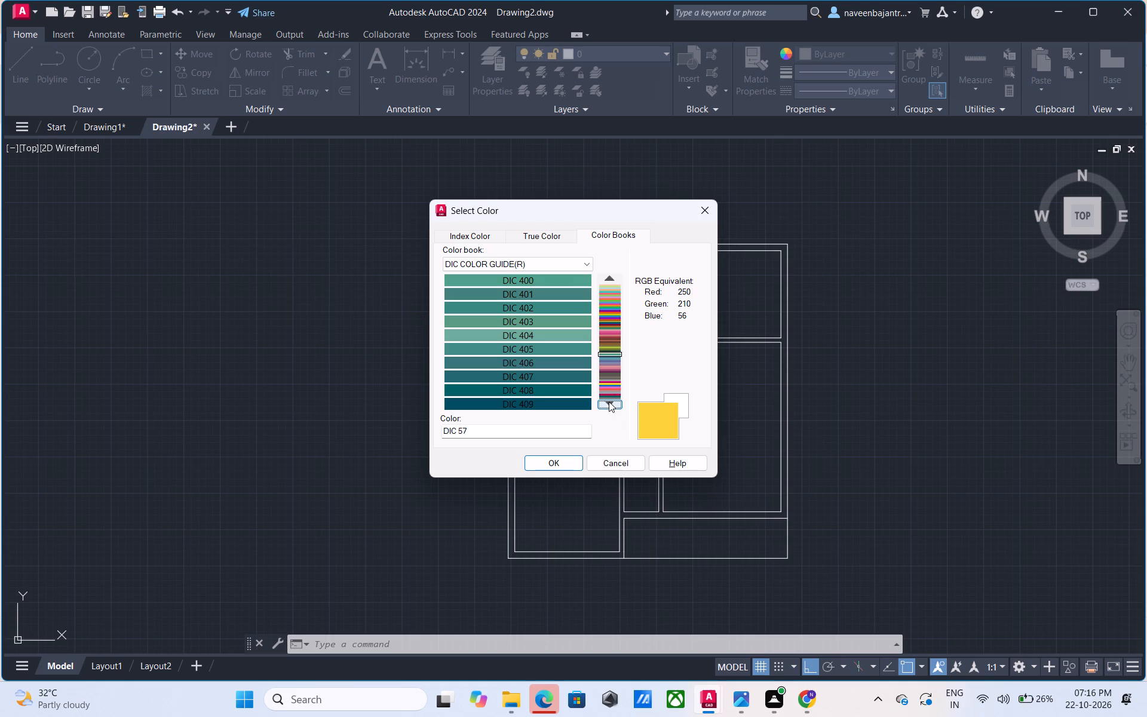
left_click(609, 402)
left_click(609, 402)
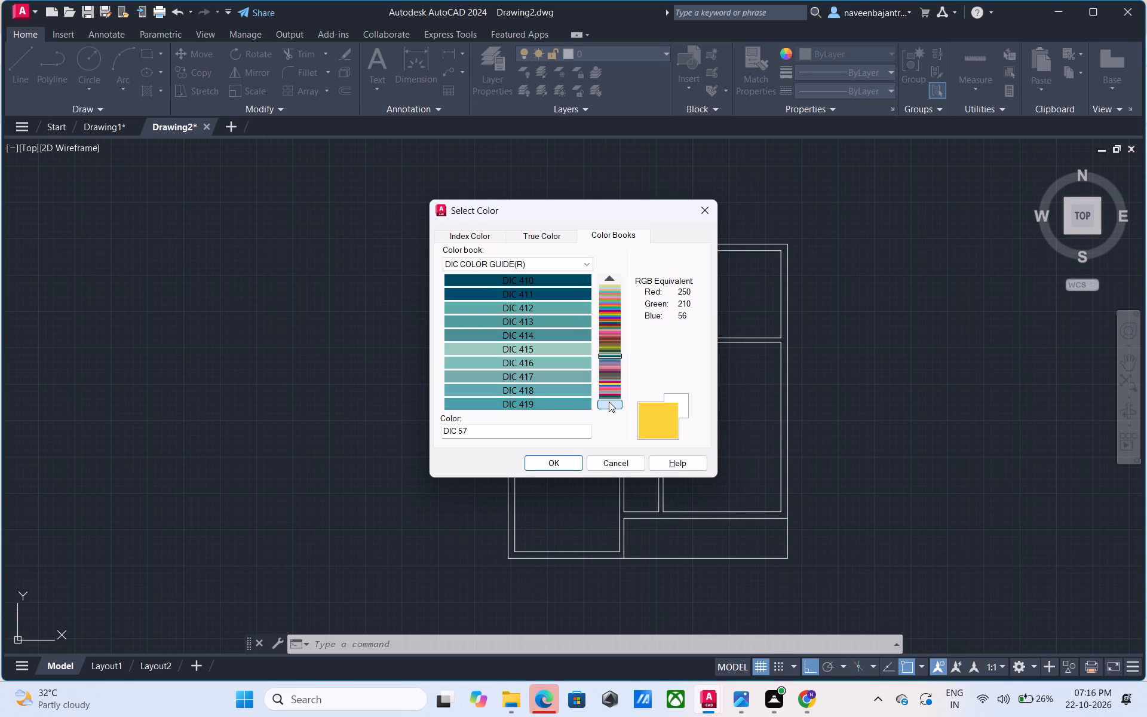
Browse back through the DIC COLOR GUIDE(R) swatch pages from DIC 410 to the page starting at DIC 300.
left_click(606, 279)
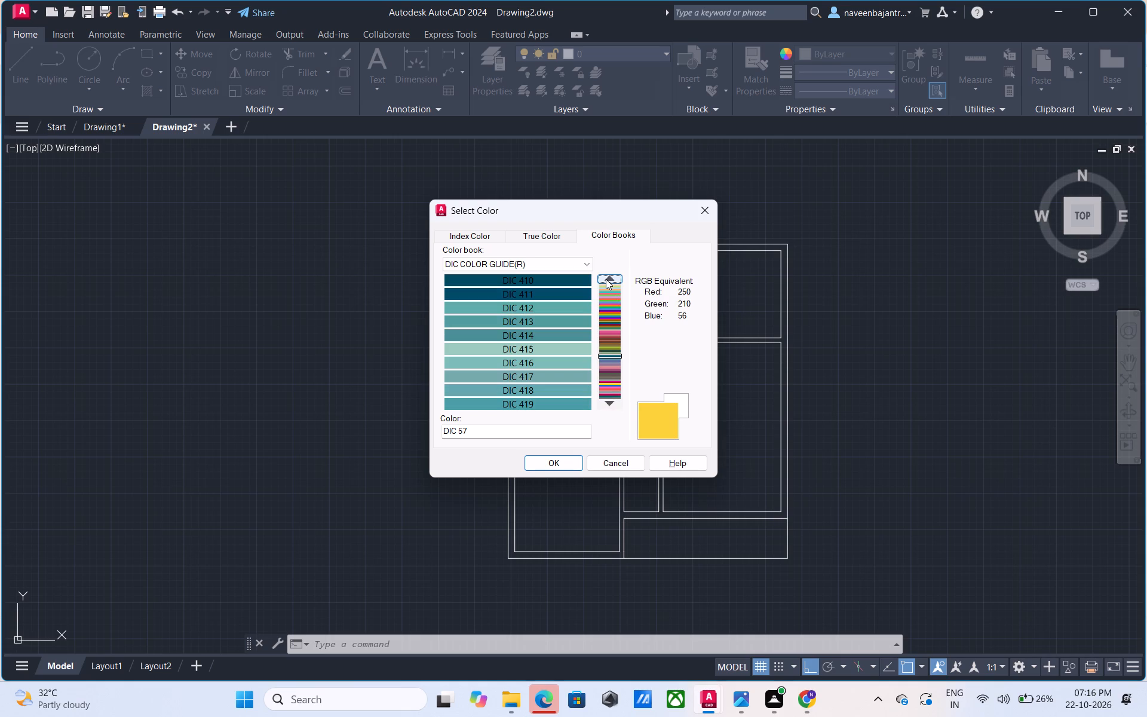
left_click(606, 279)
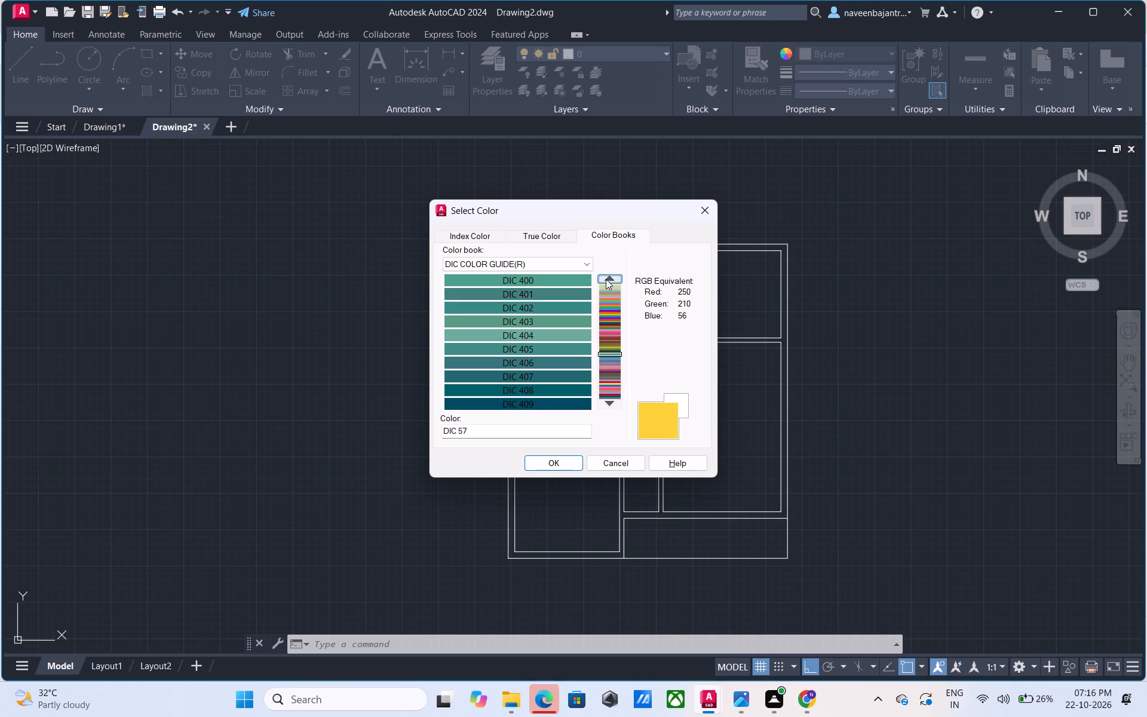
left_click(606, 279)
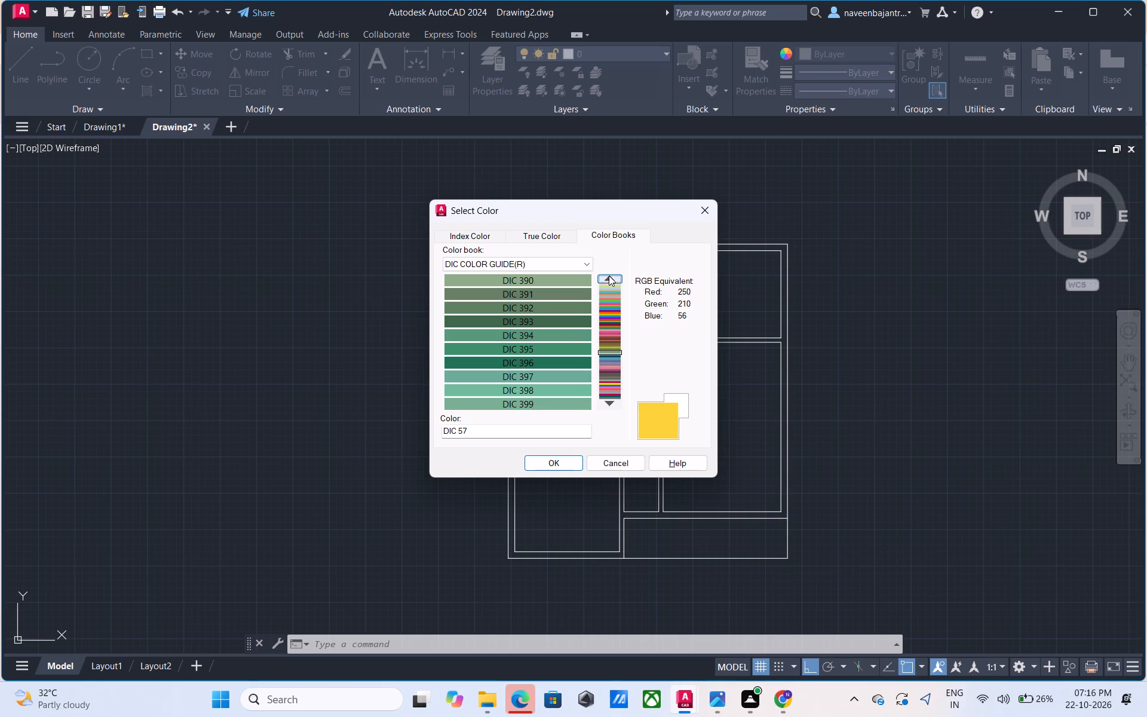
left_click(609, 275)
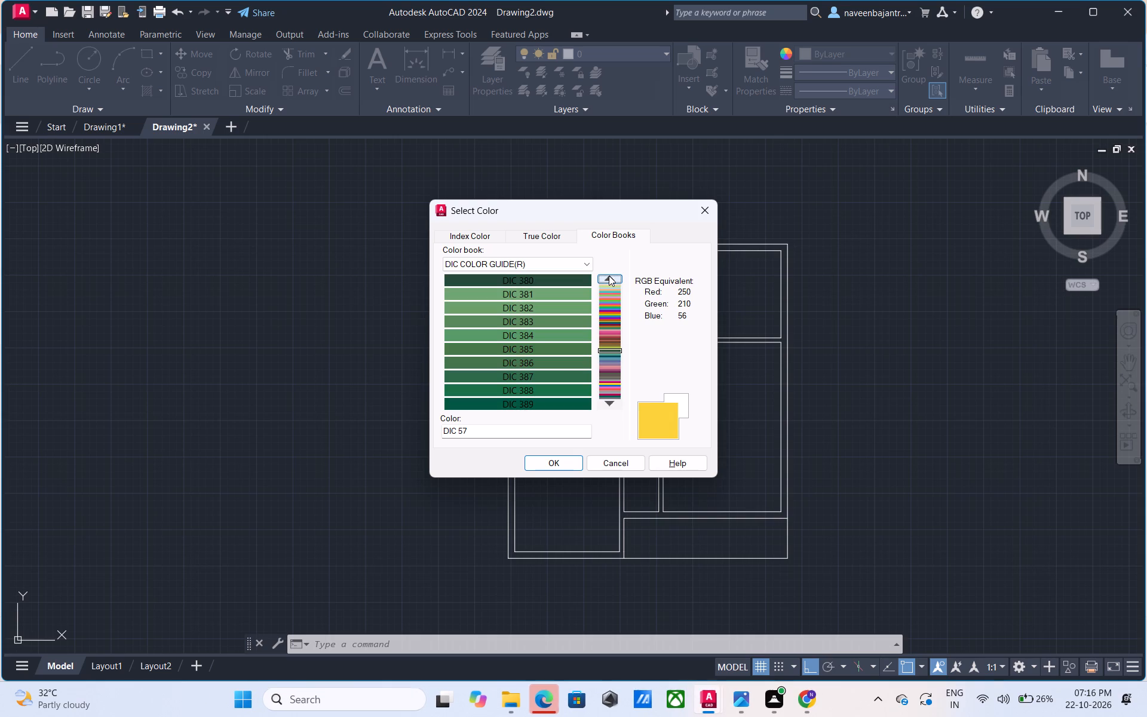
left_click(609, 275)
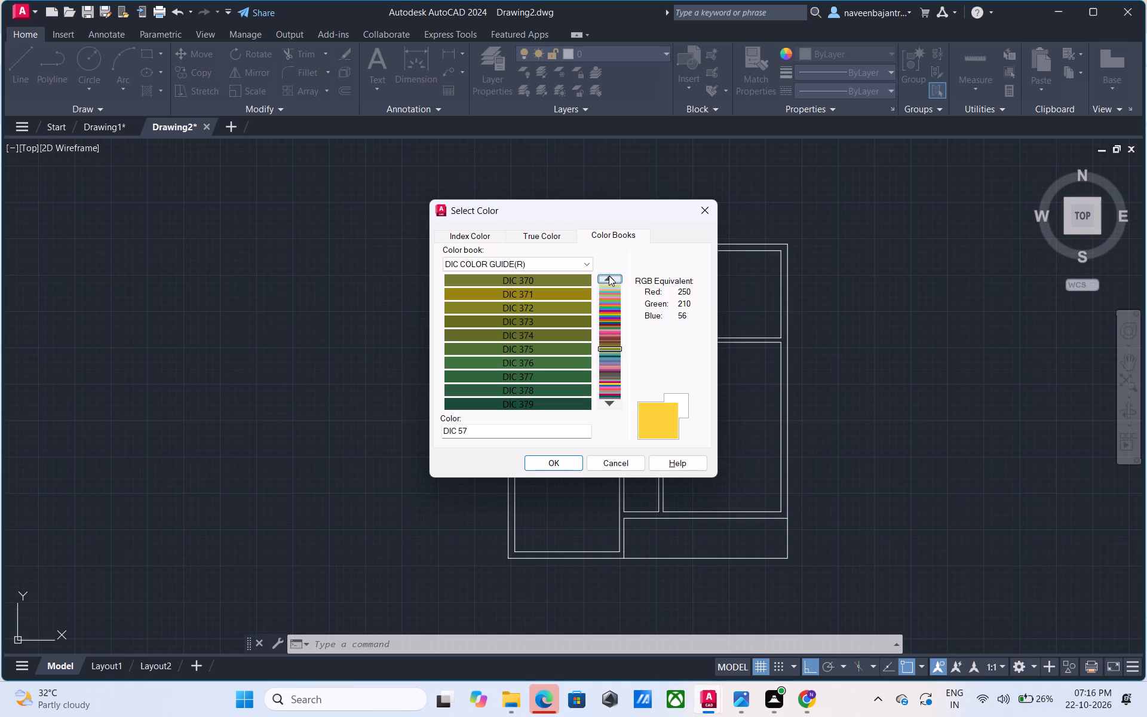
left_click(609, 275)
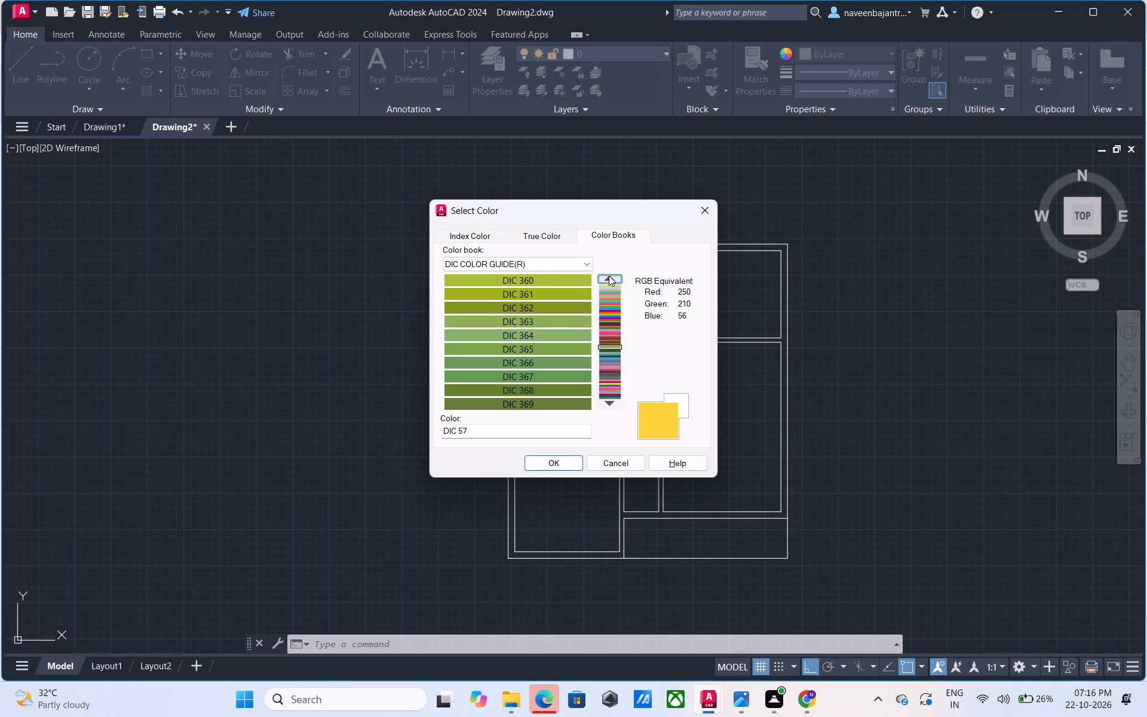
double_click(609, 275)
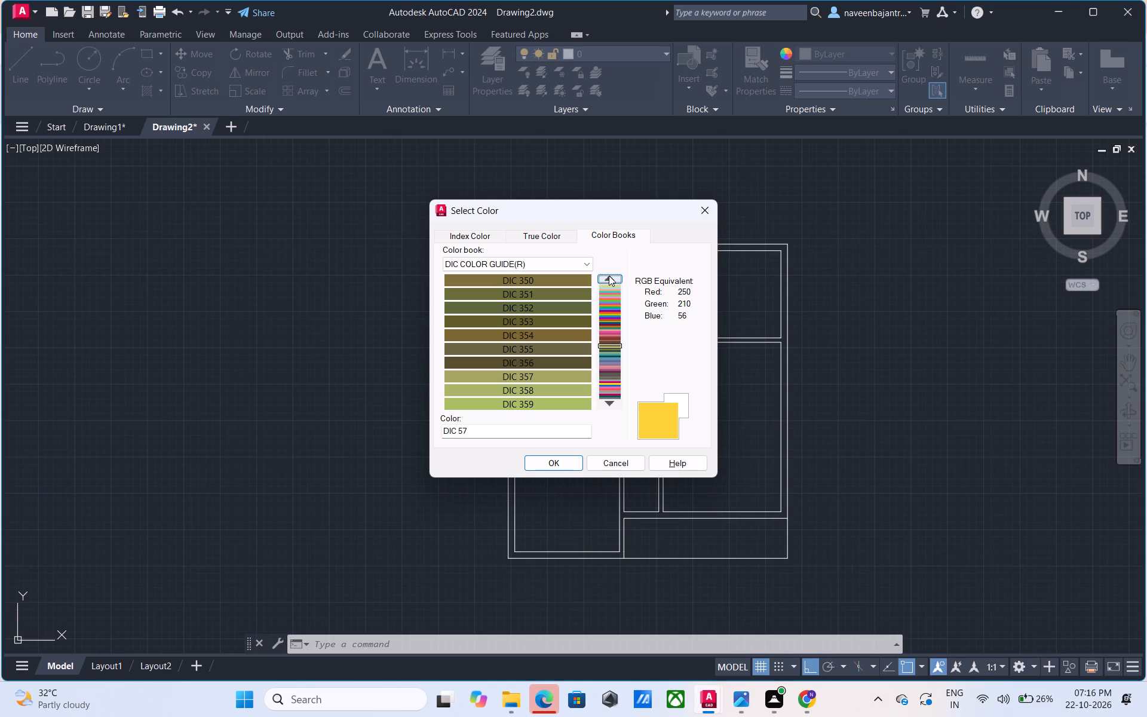
left_click(609, 275)
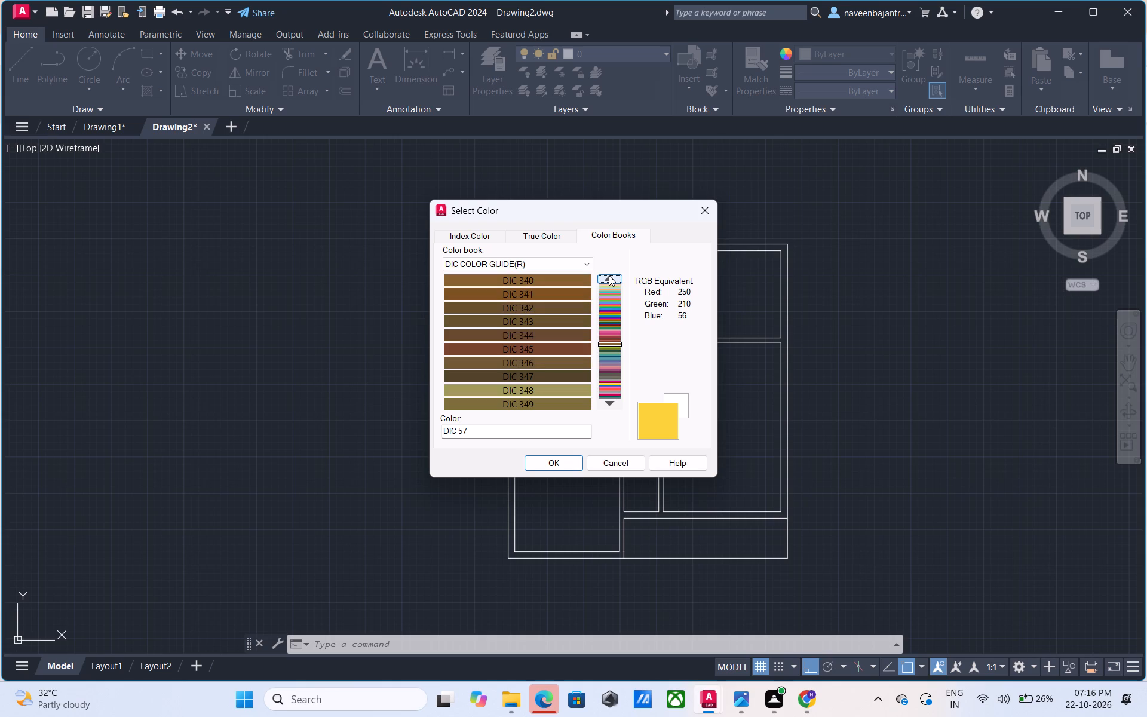
double_click(609, 275)
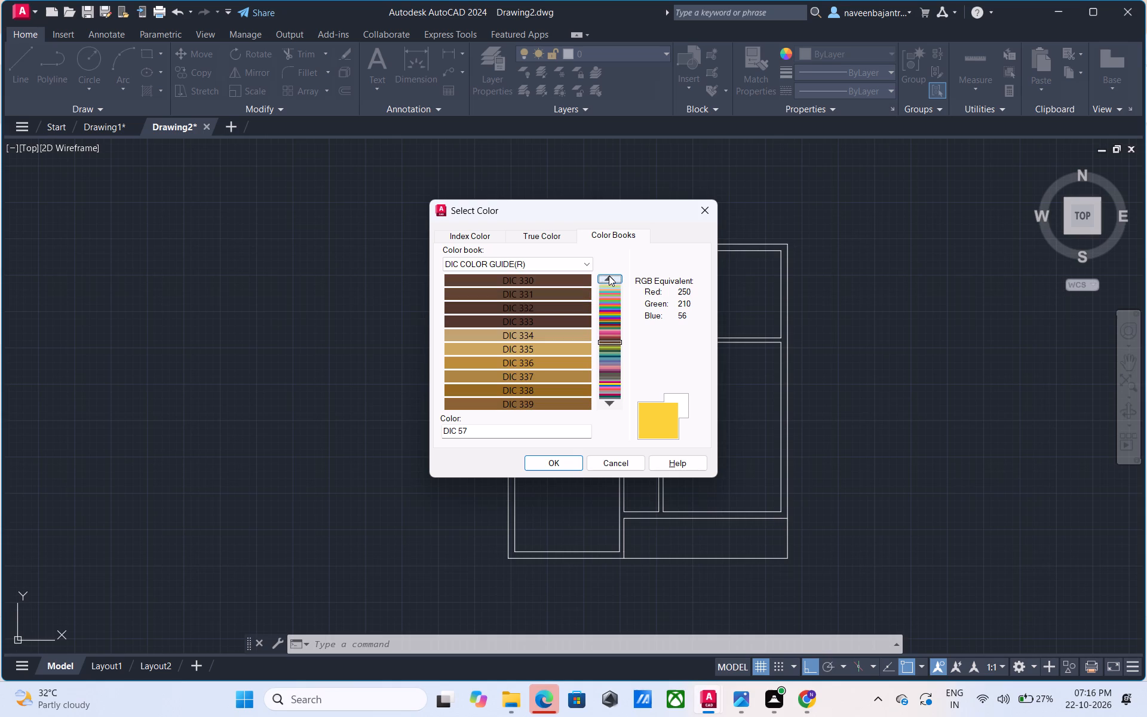
left_click(609, 275)
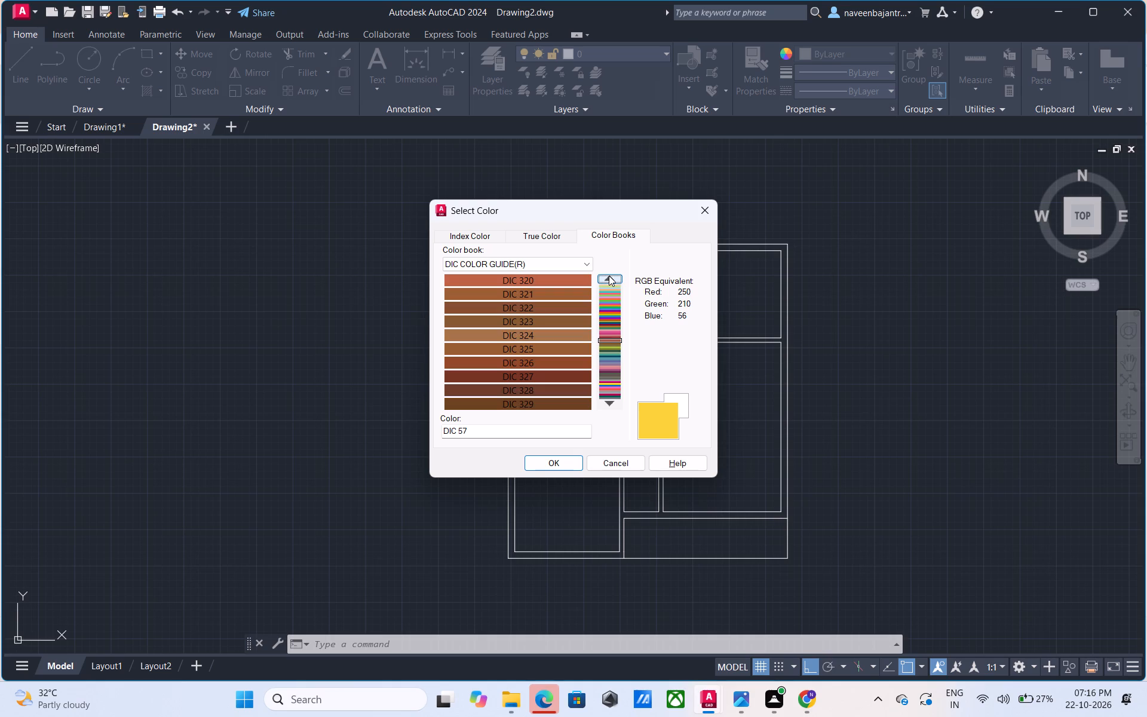
left_click(609, 275)
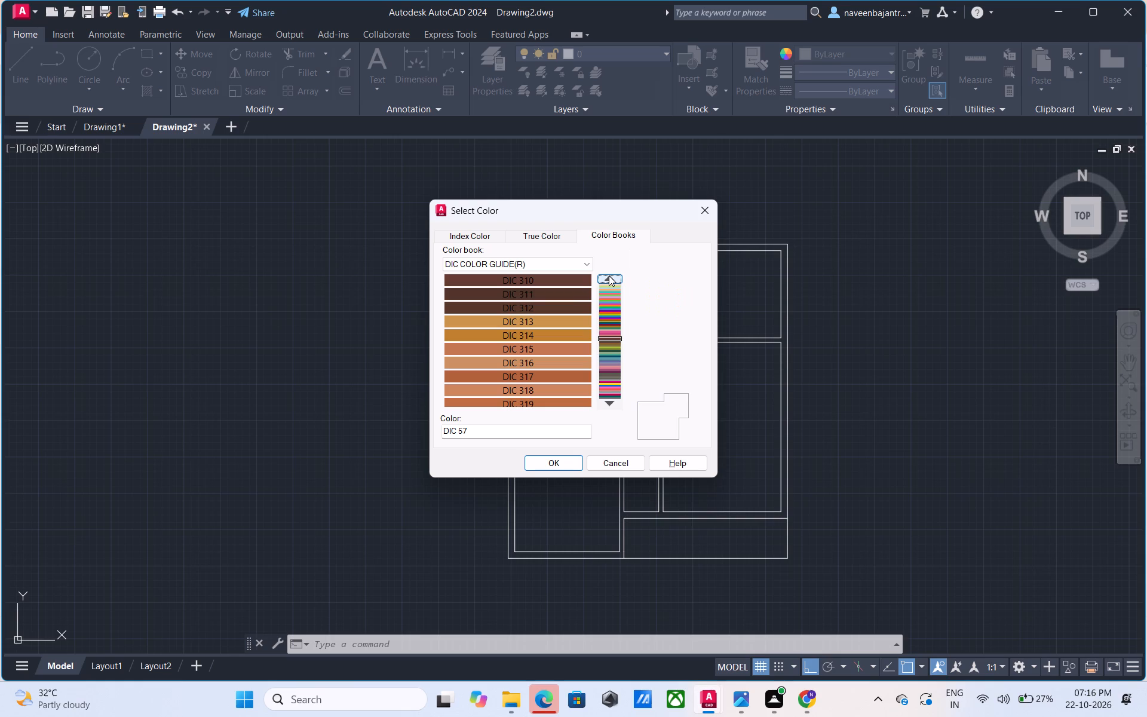
left_click(609, 275)
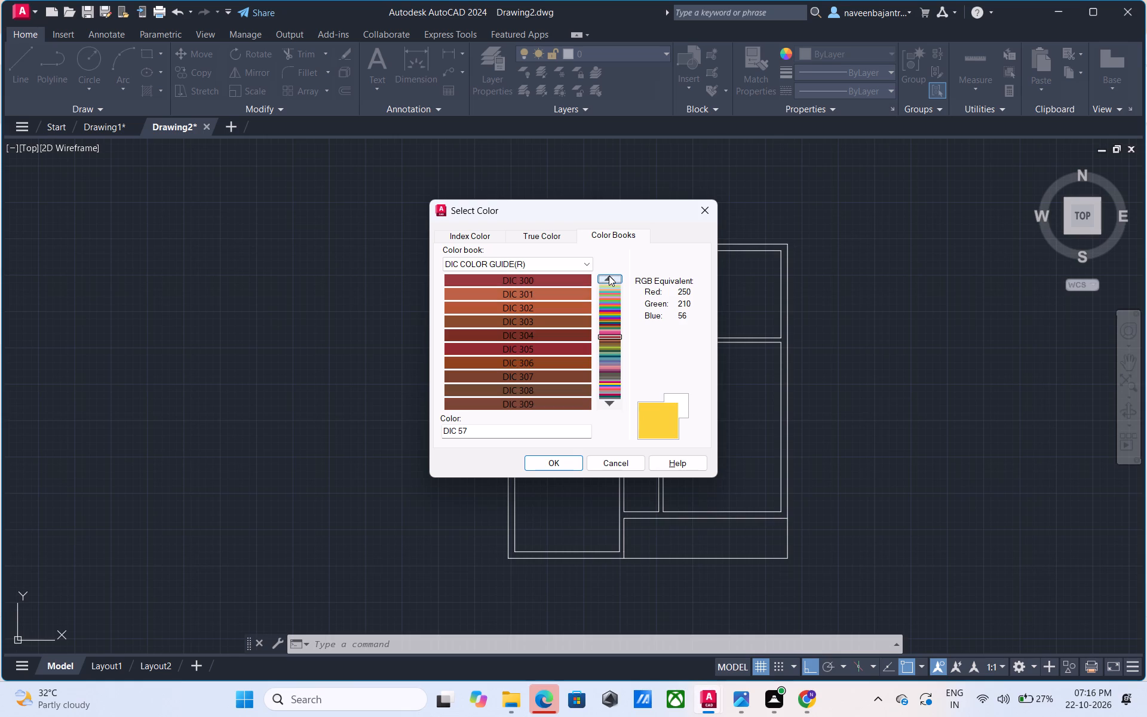
Continue browsing back through the DIC COLOR GUIDE(R) swatch pages to the page starting at DIC 180.
left_click(609, 275)
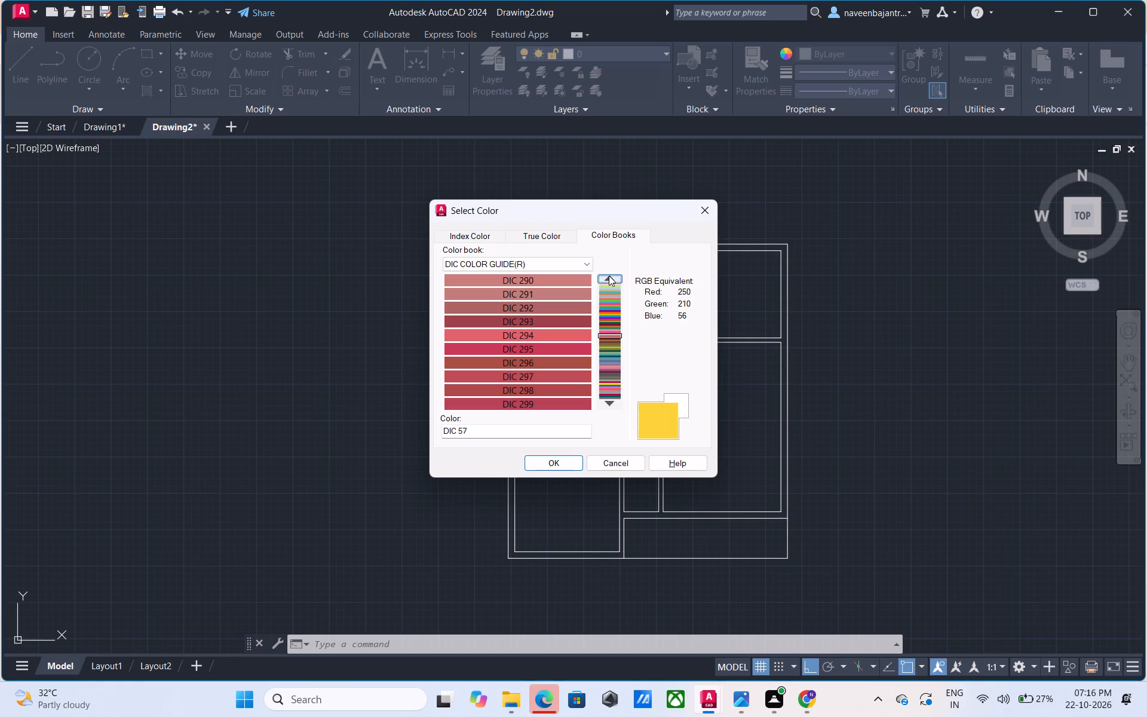
left_click(609, 275)
left_click(609, 275)
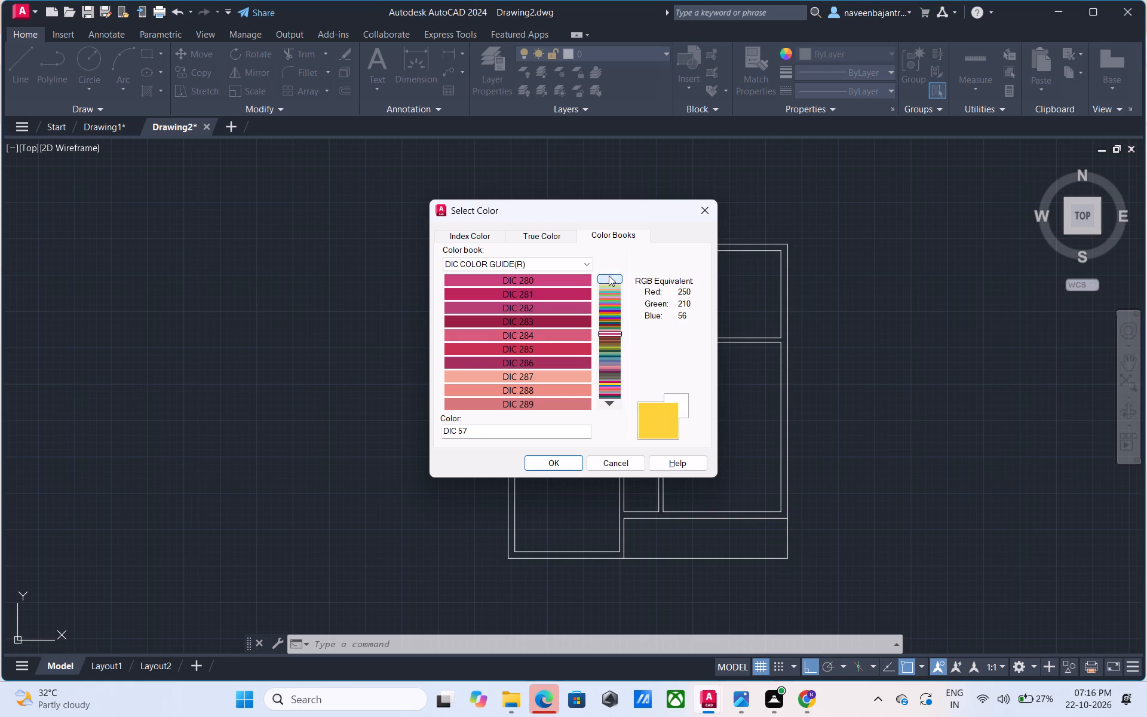
left_click(609, 275)
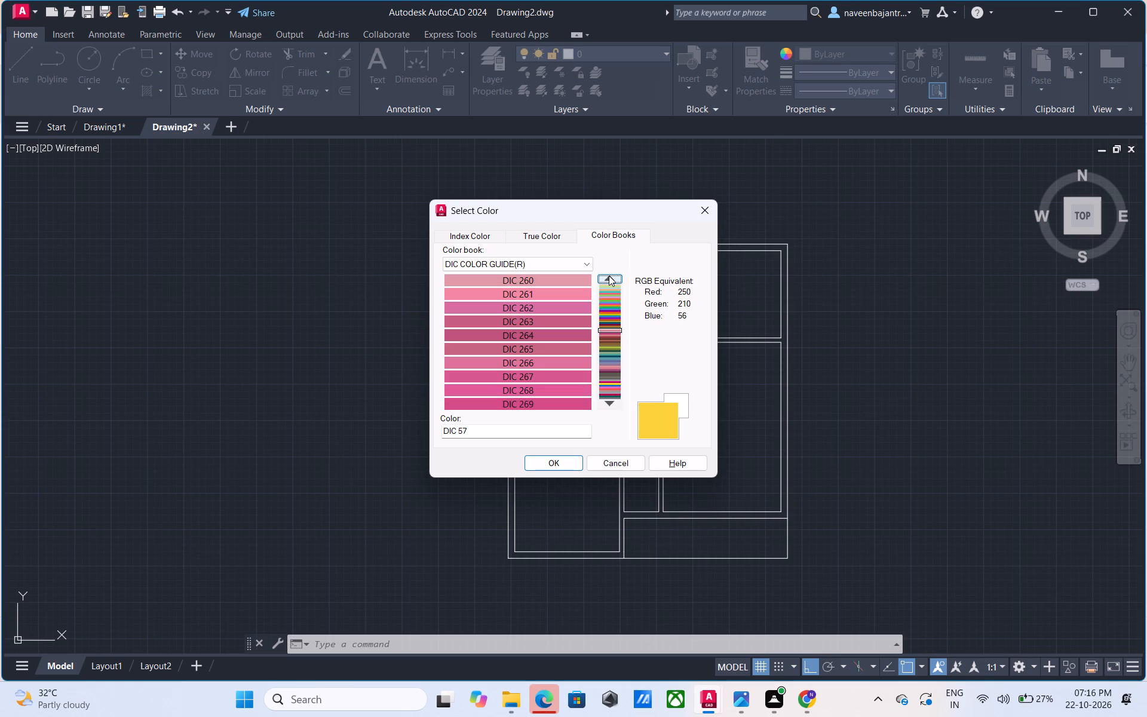
left_click(609, 275)
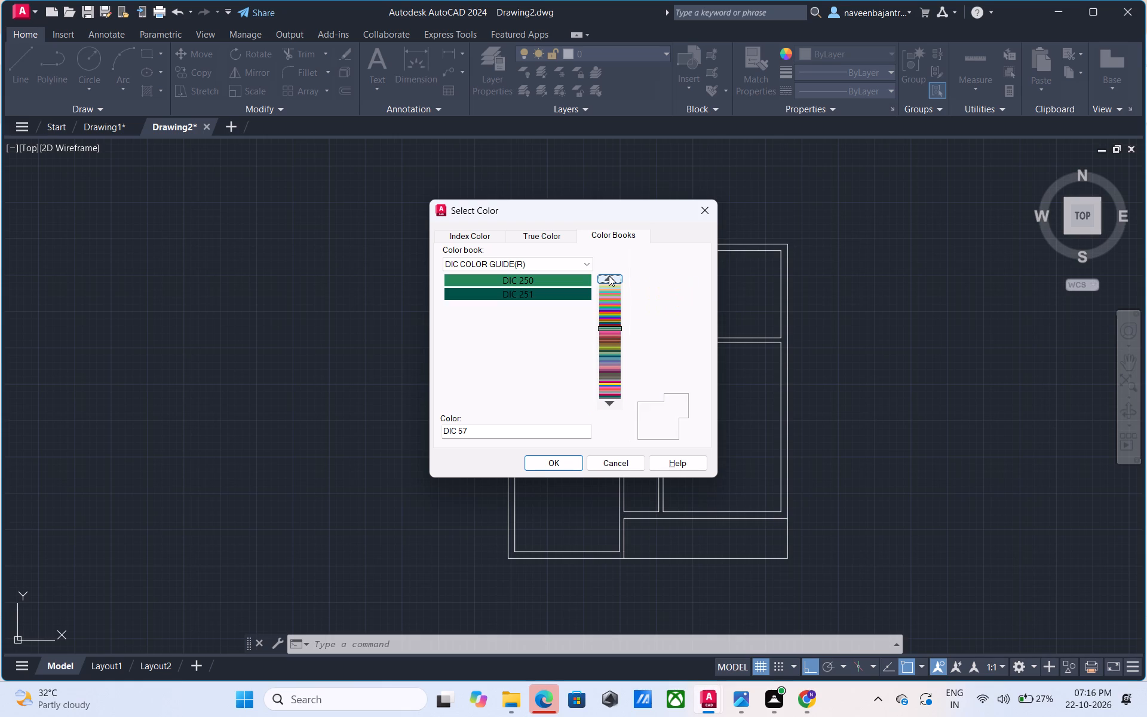
left_click(609, 275)
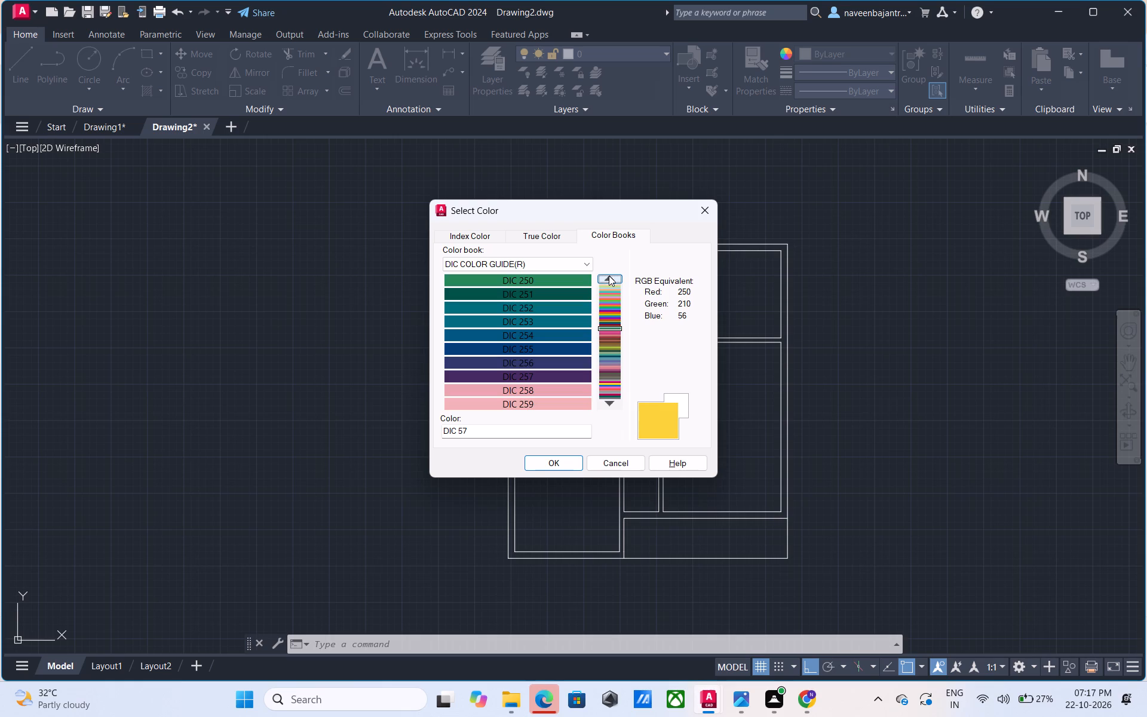
left_click(609, 275)
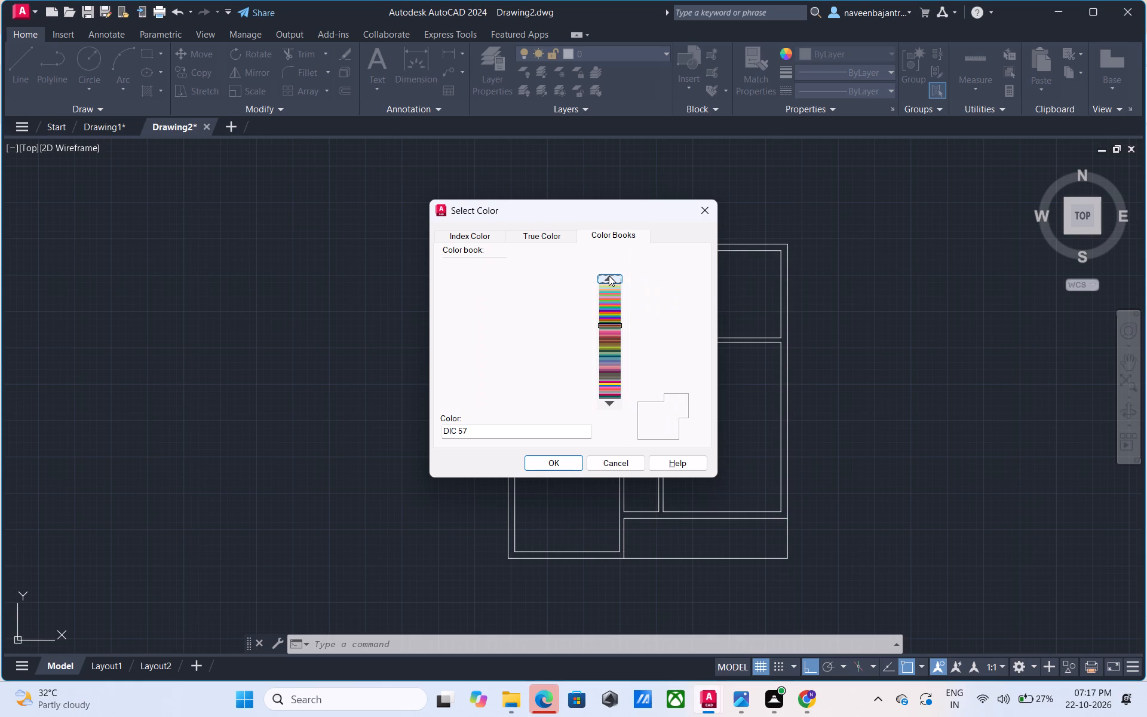
double_click(609, 275)
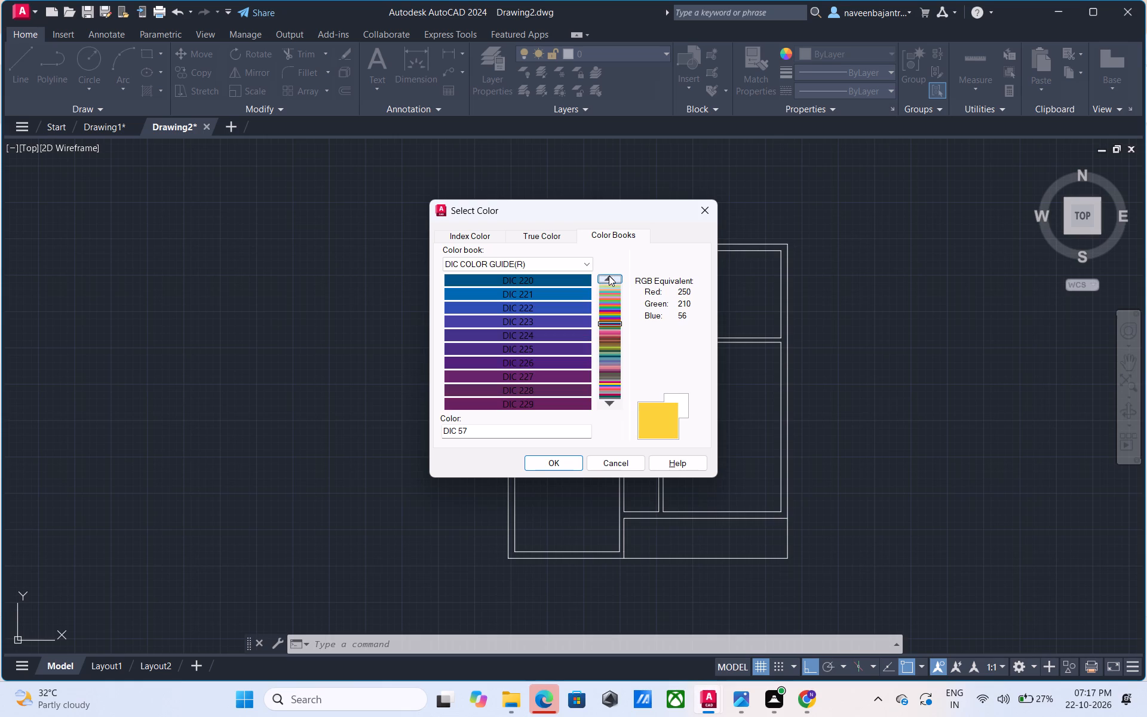
left_click(609, 275)
left_click(609, 275)
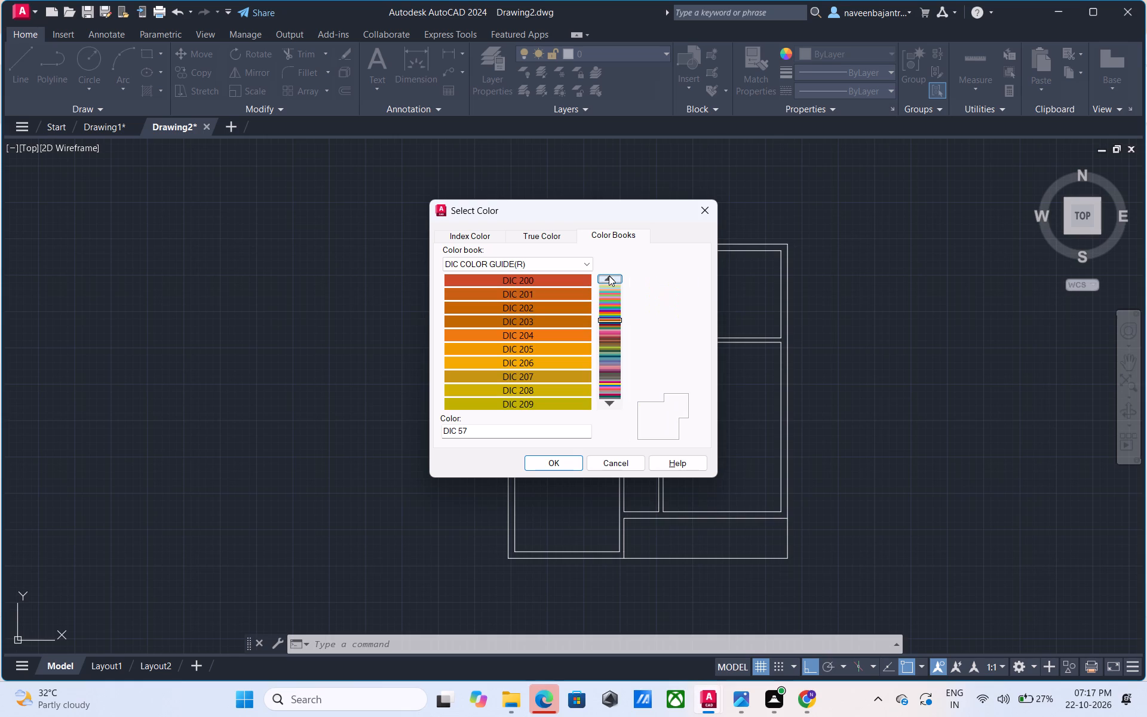
left_click(609, 275)
left_click(609, 275)
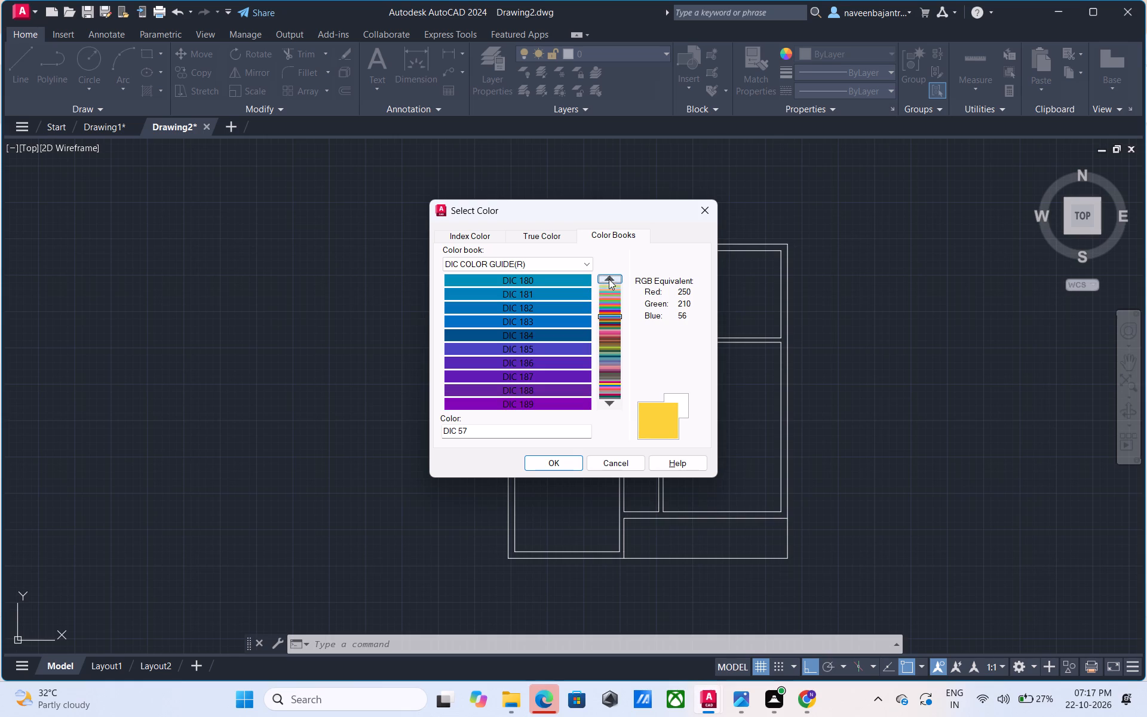
Set the current object color to the pink swatch DIC 25 from the DIC COLOR GUIDE(R) book.
left_click(609, 284)
left_click(609, 289)
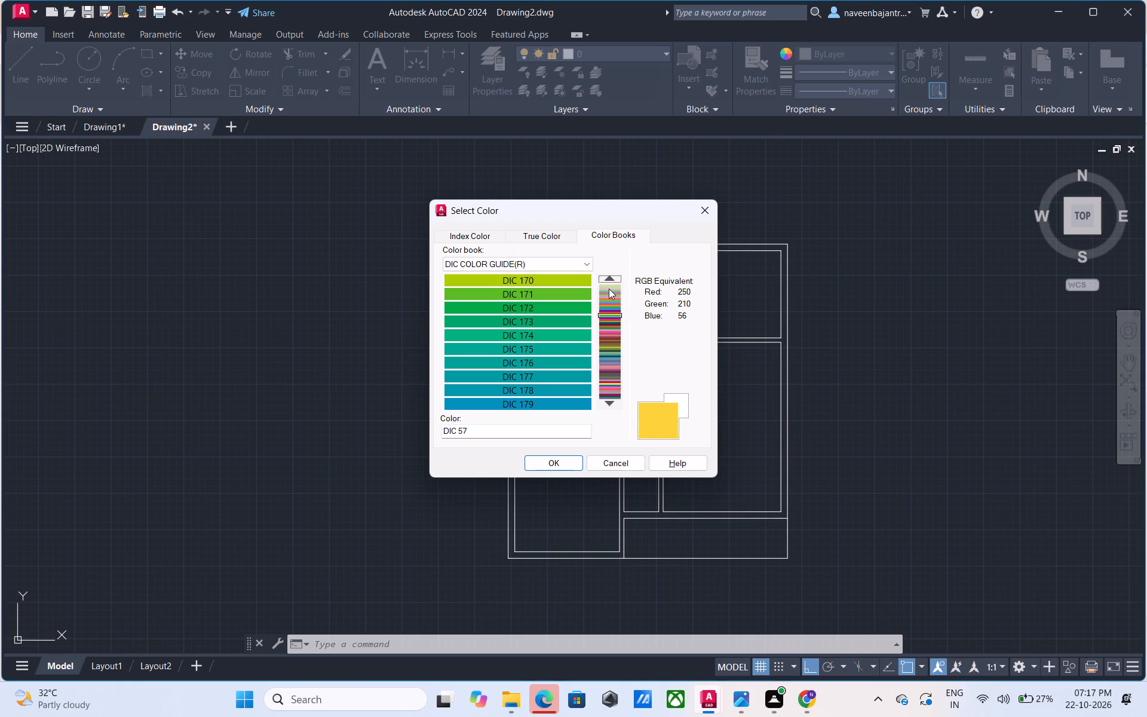
left_click(553, 330)
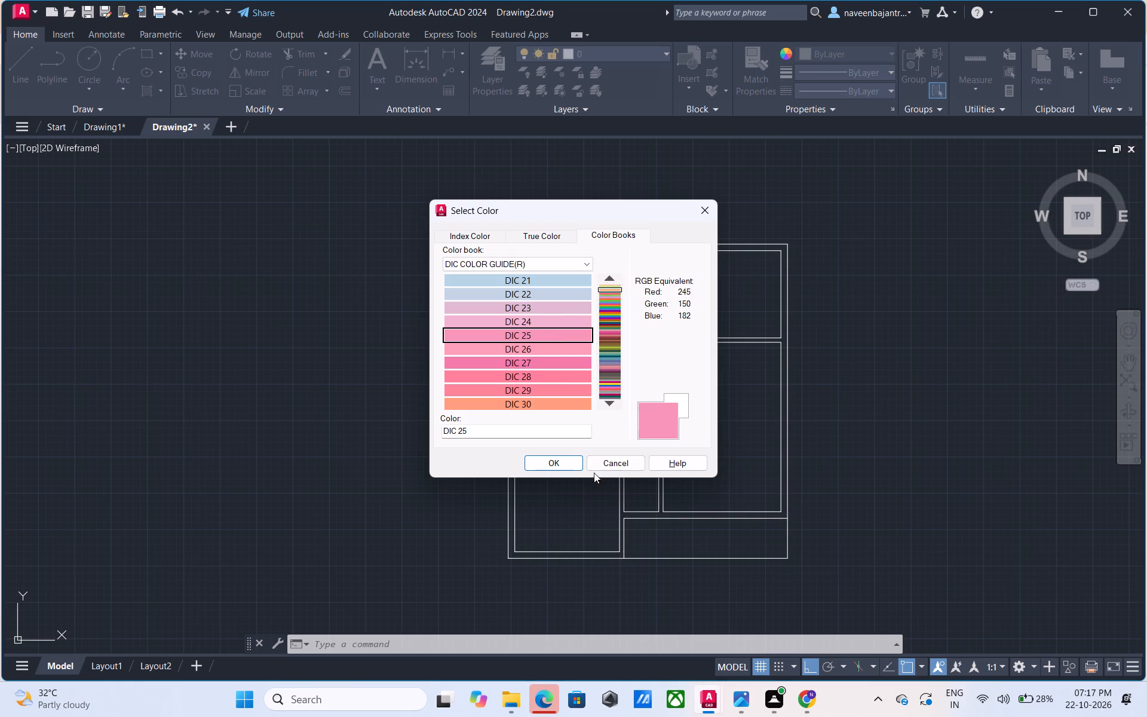
left_click(578, 464)
key("Escape")
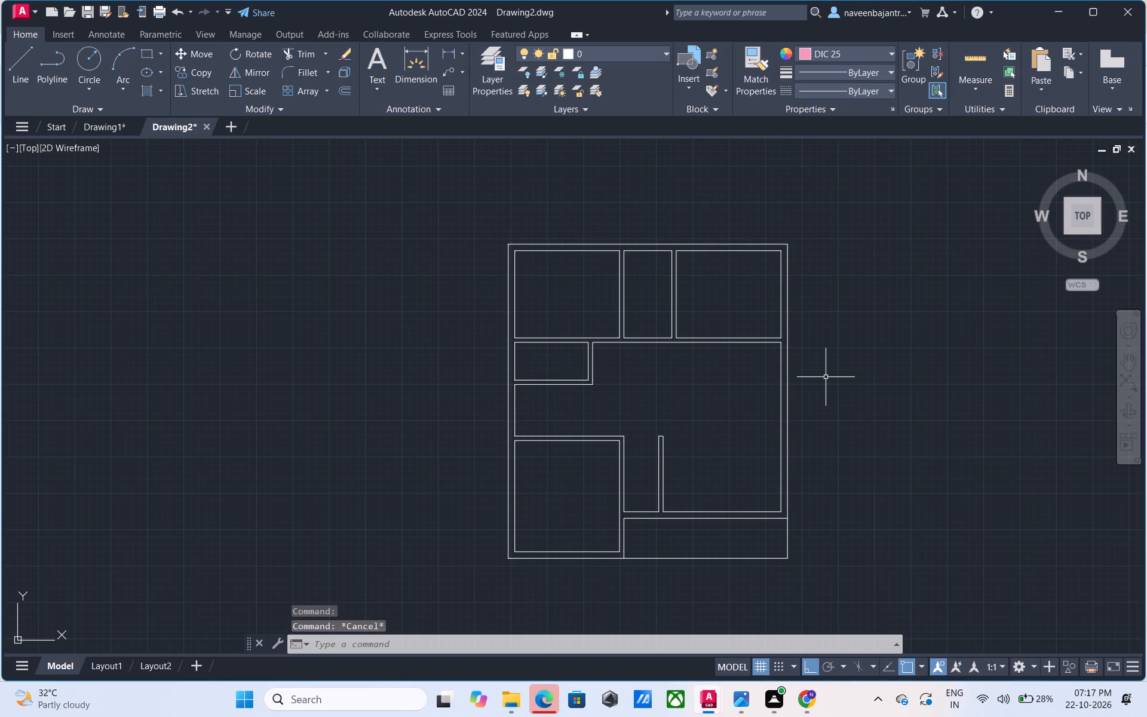
Draw a horizontal line about 7'-6 1/2" long in empty space to the right of the floor plan.
key("l")
key("space")
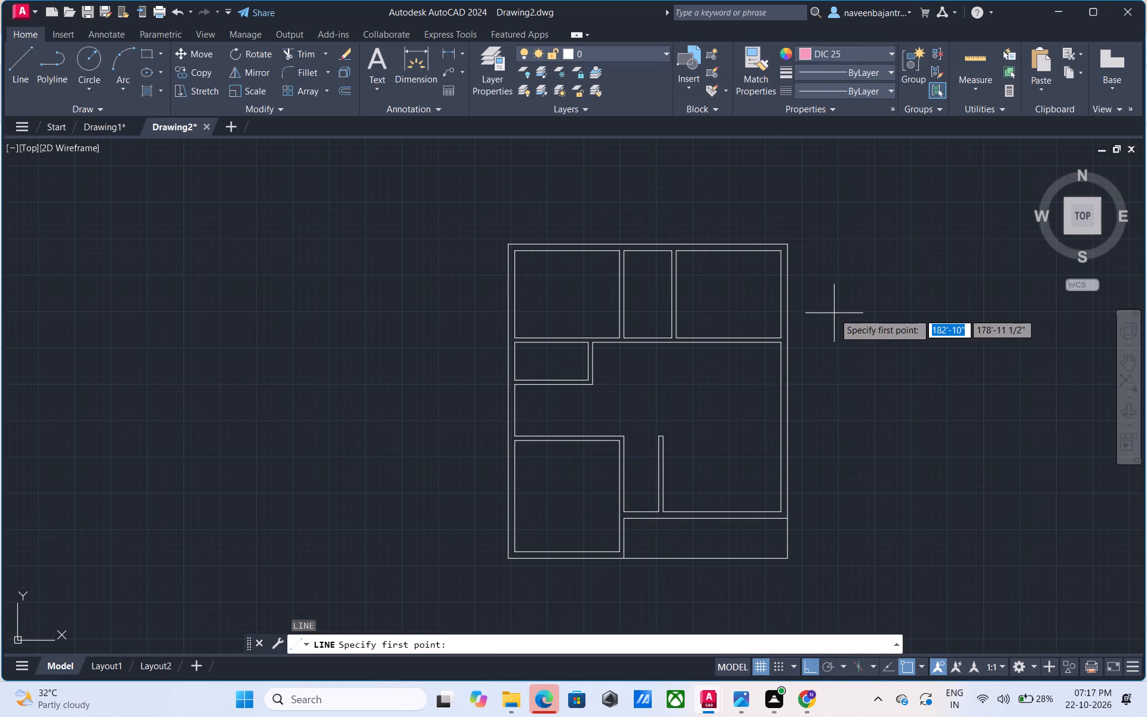
left_click(838, 313)
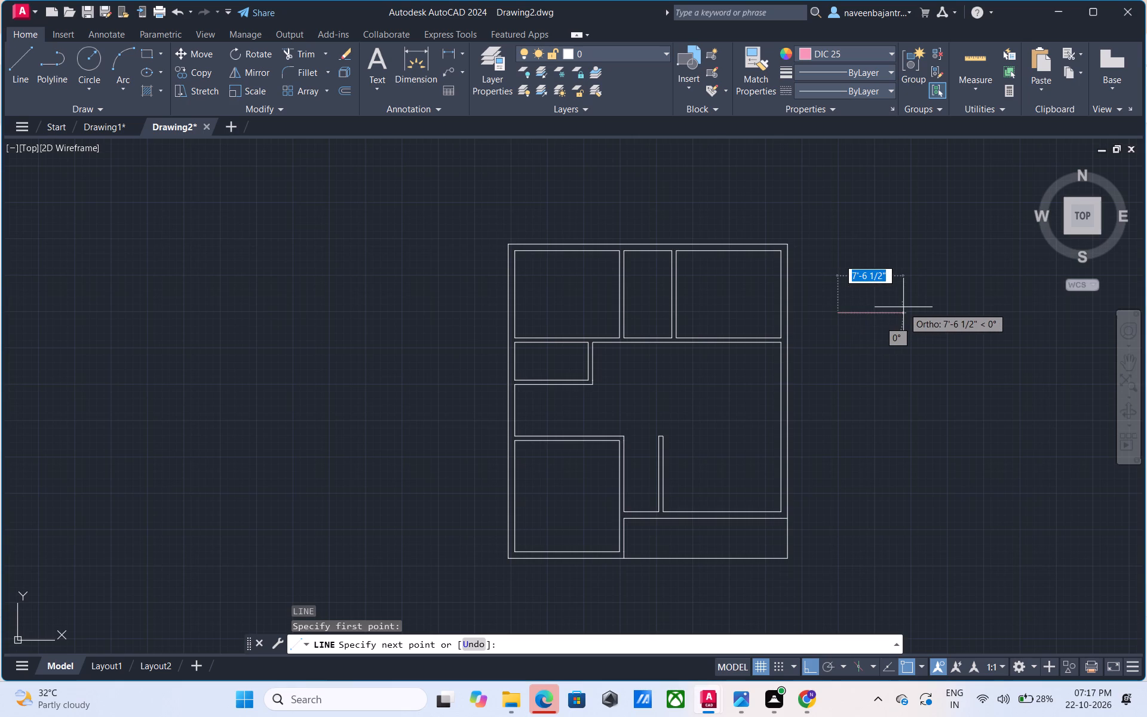
left_click(903, 307)
key("Escape")
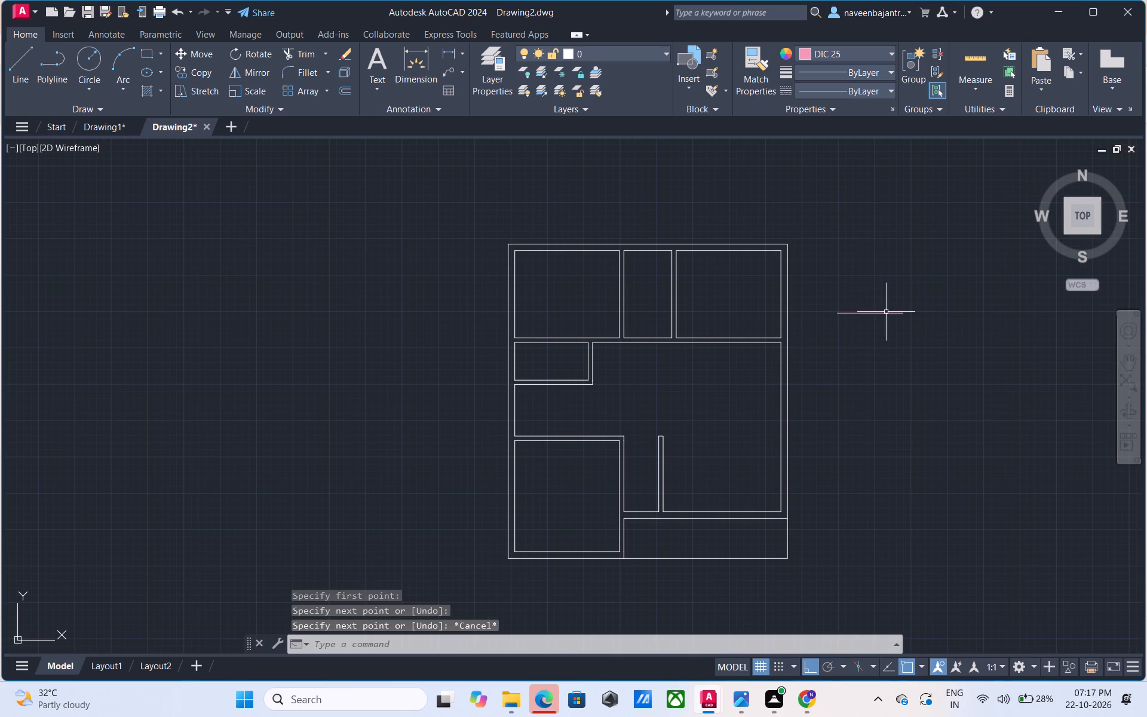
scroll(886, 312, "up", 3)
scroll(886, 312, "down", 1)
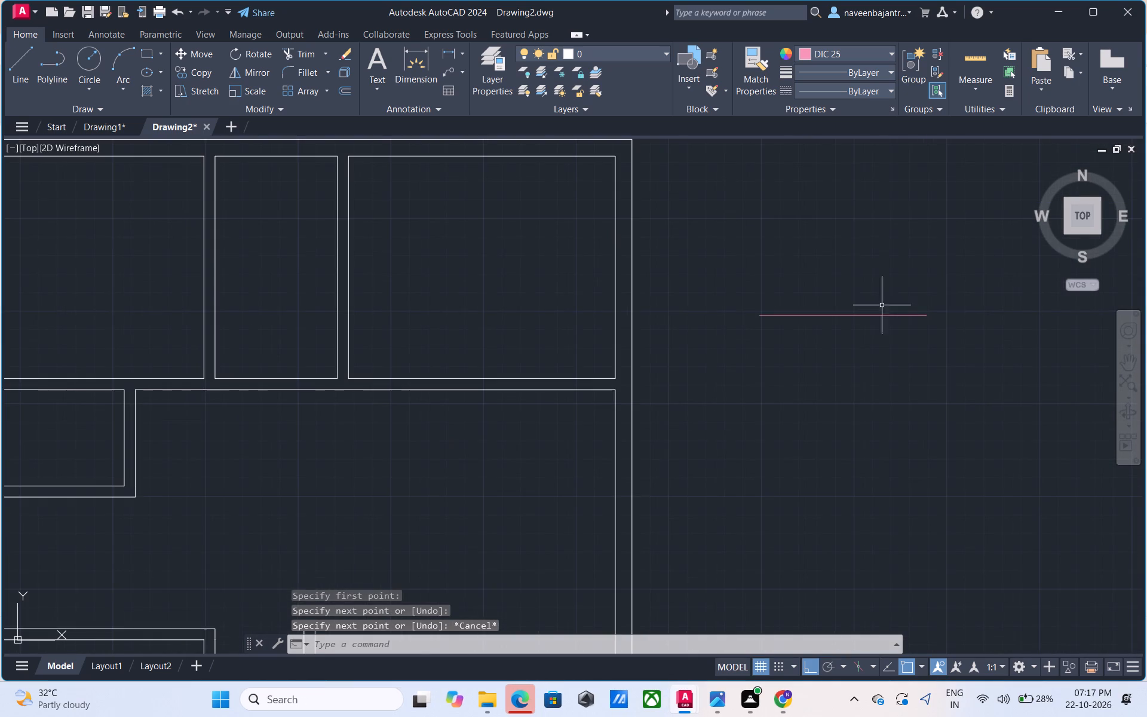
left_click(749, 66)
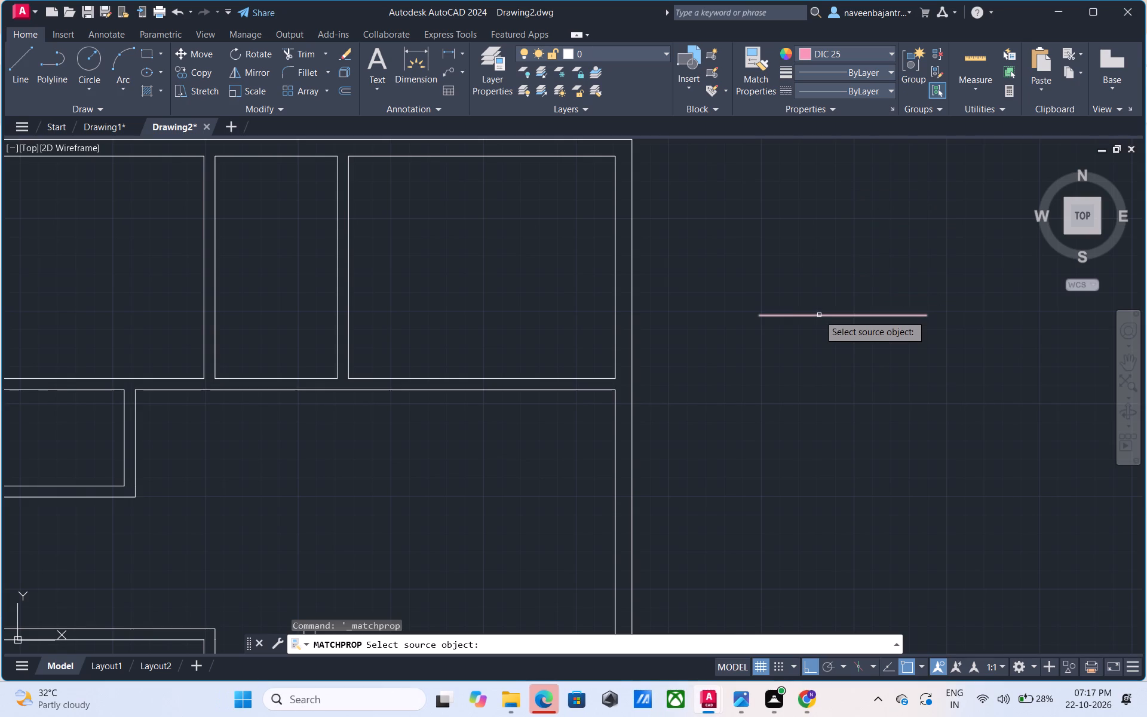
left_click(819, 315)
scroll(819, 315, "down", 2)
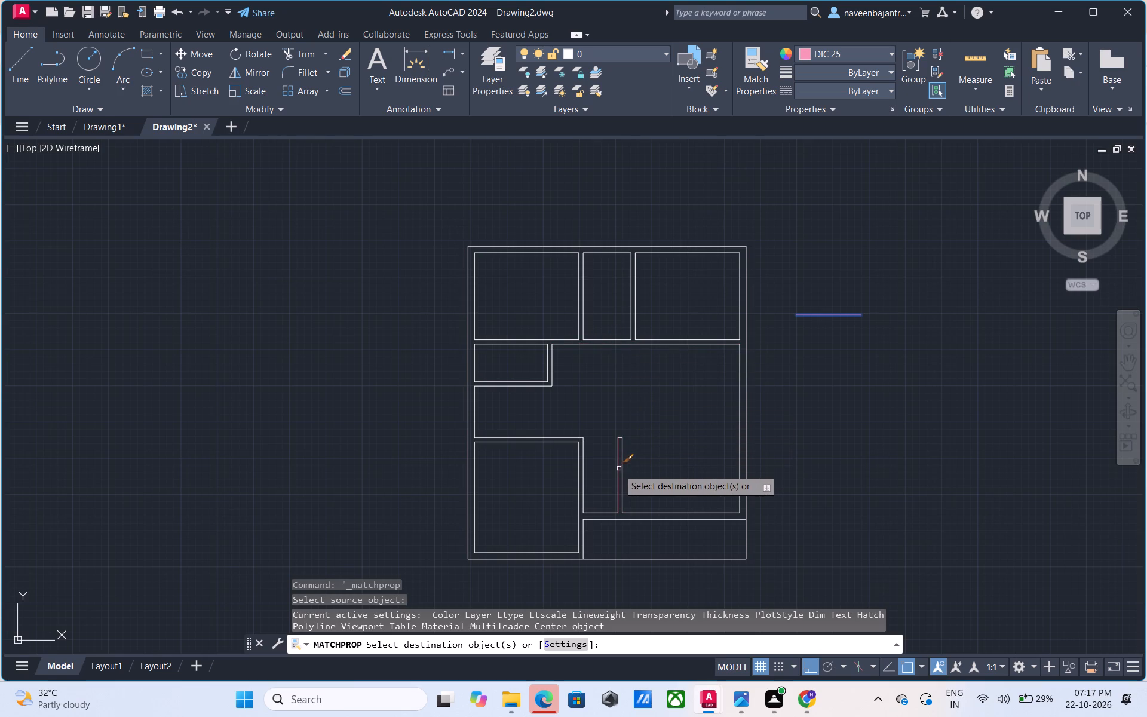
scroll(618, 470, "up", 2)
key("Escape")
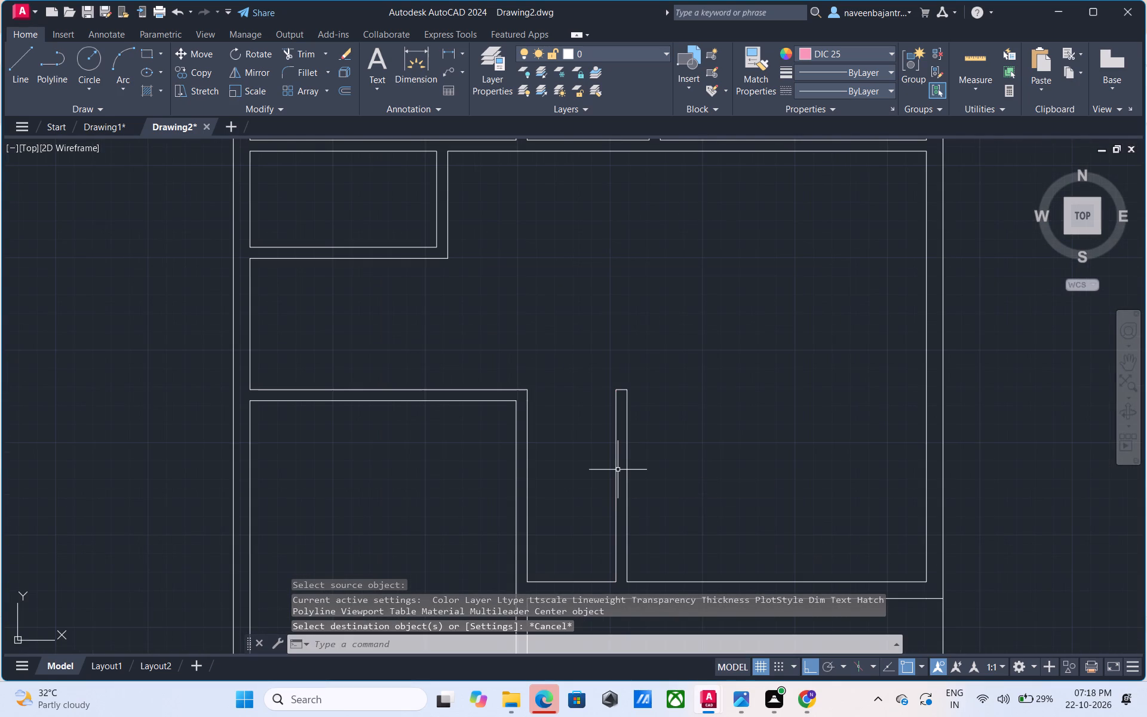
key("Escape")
Set the current object color back to ByLayer.
scroll(526, 366, "down", 1)
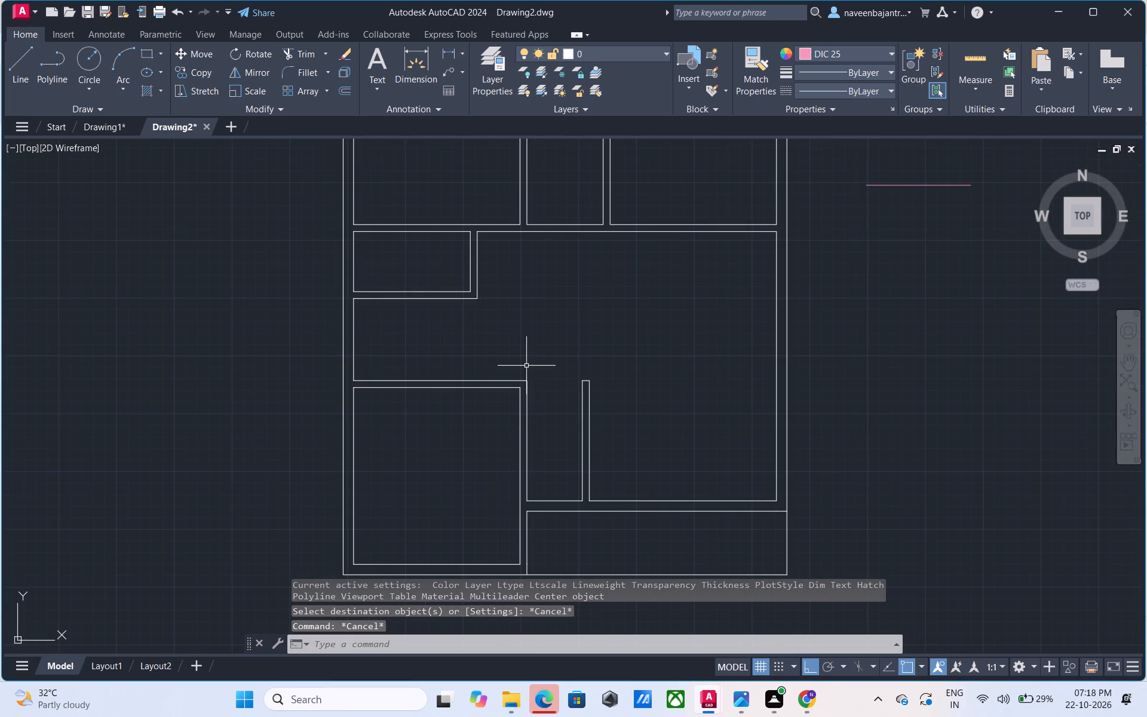
scroll(527, 366, "down", 1)
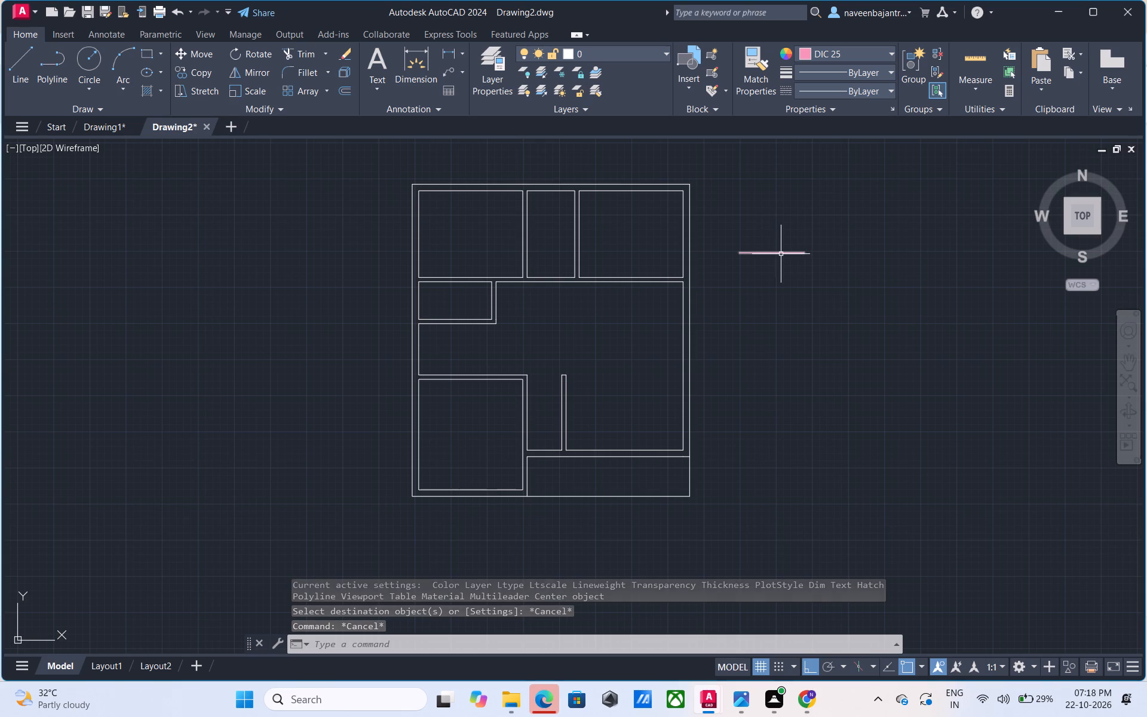
left_click(805, 57)
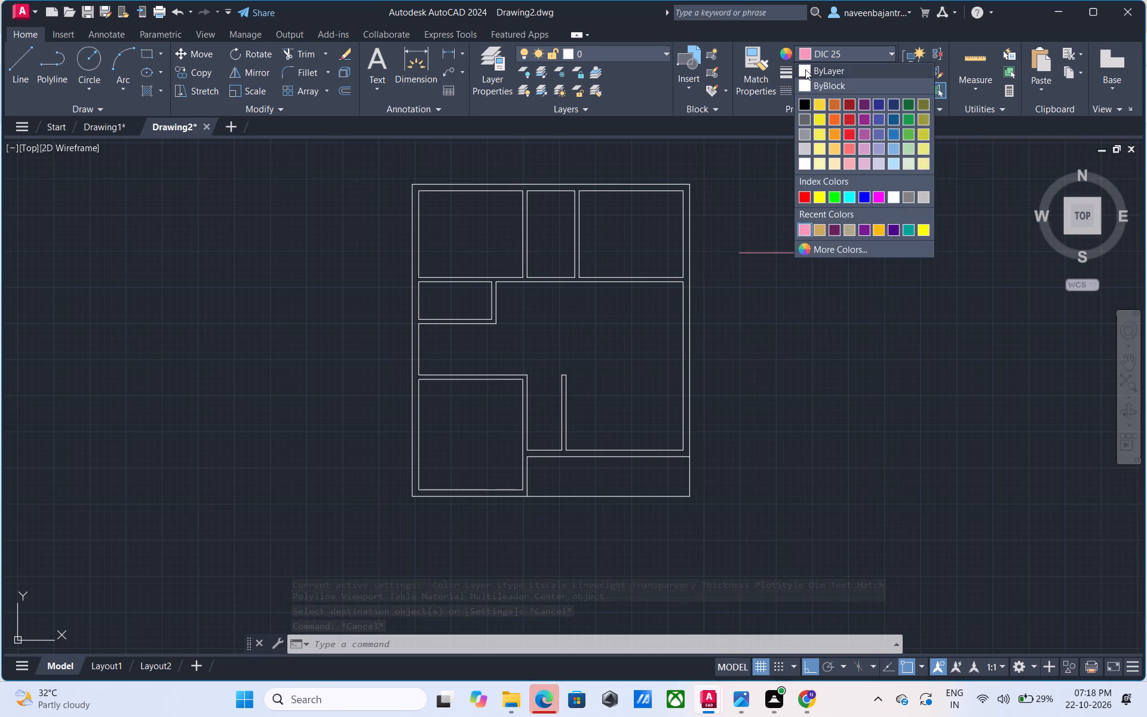
left_click(805, 69)
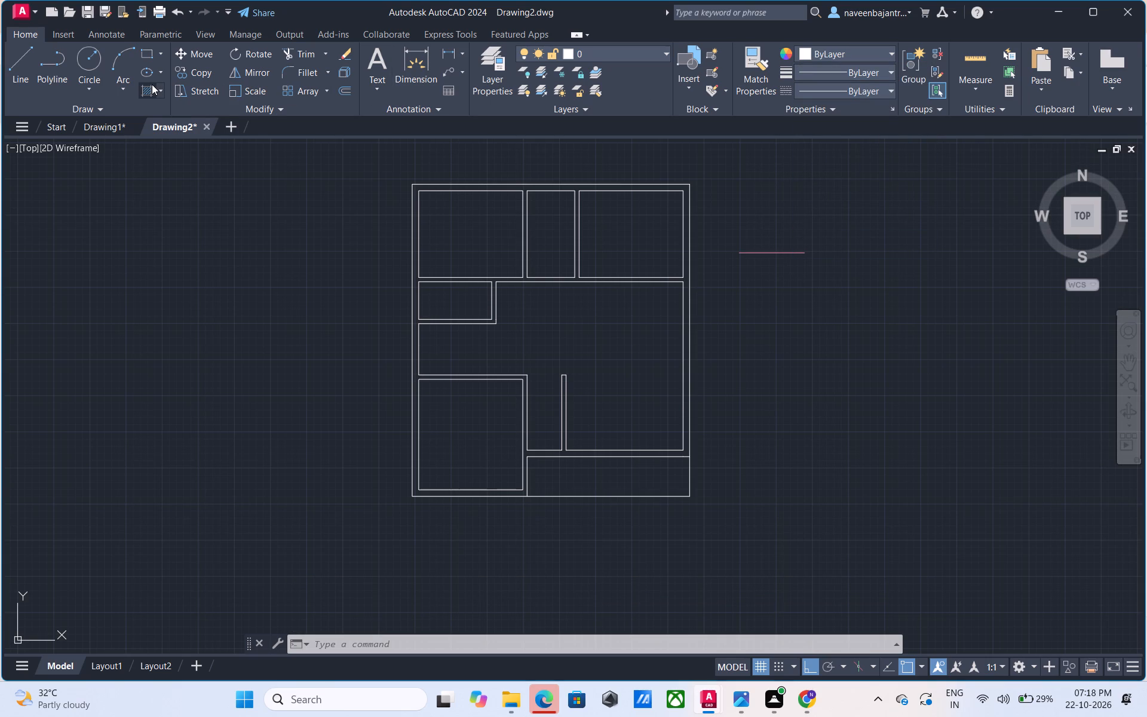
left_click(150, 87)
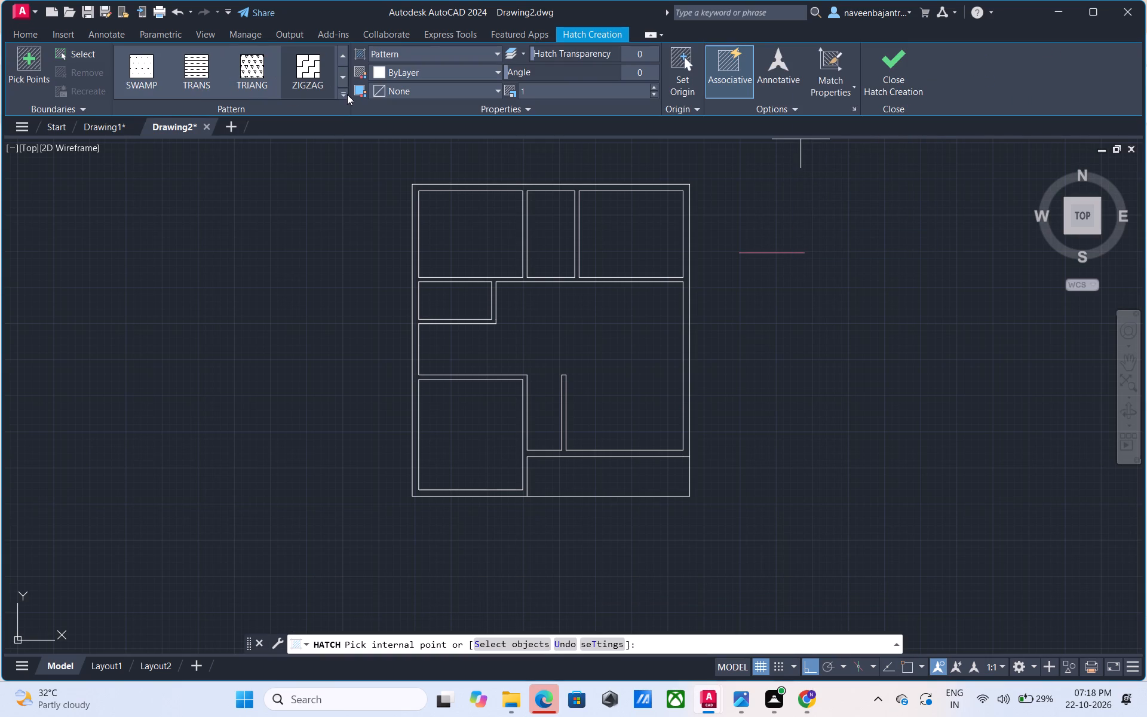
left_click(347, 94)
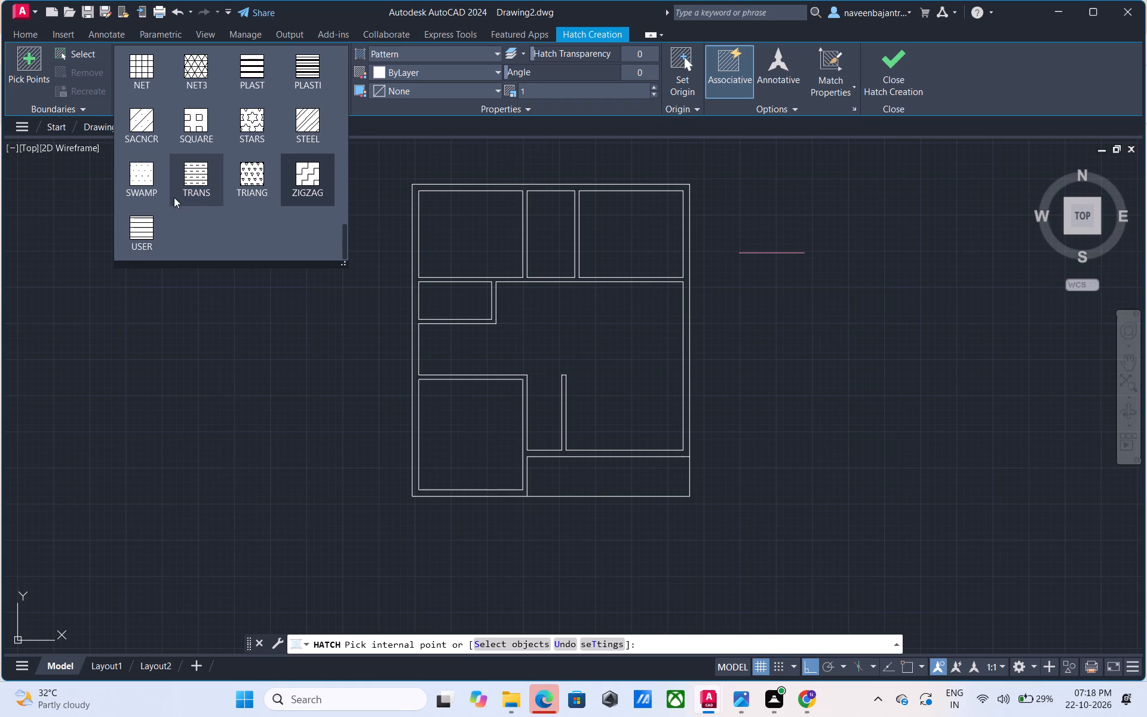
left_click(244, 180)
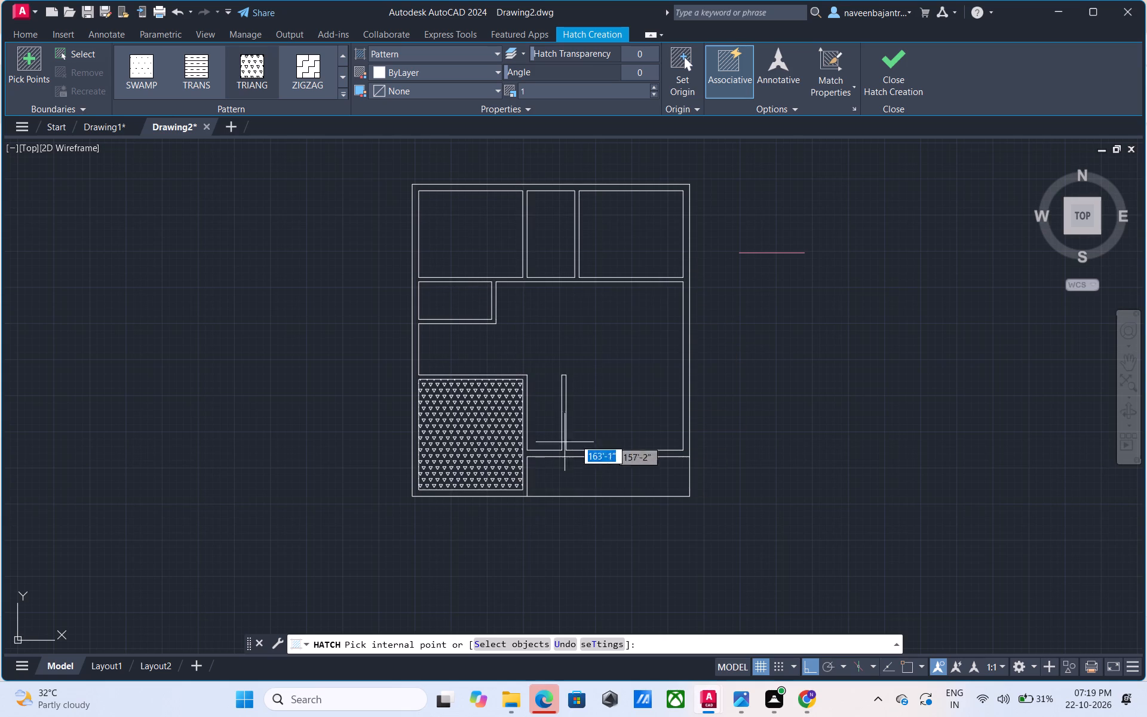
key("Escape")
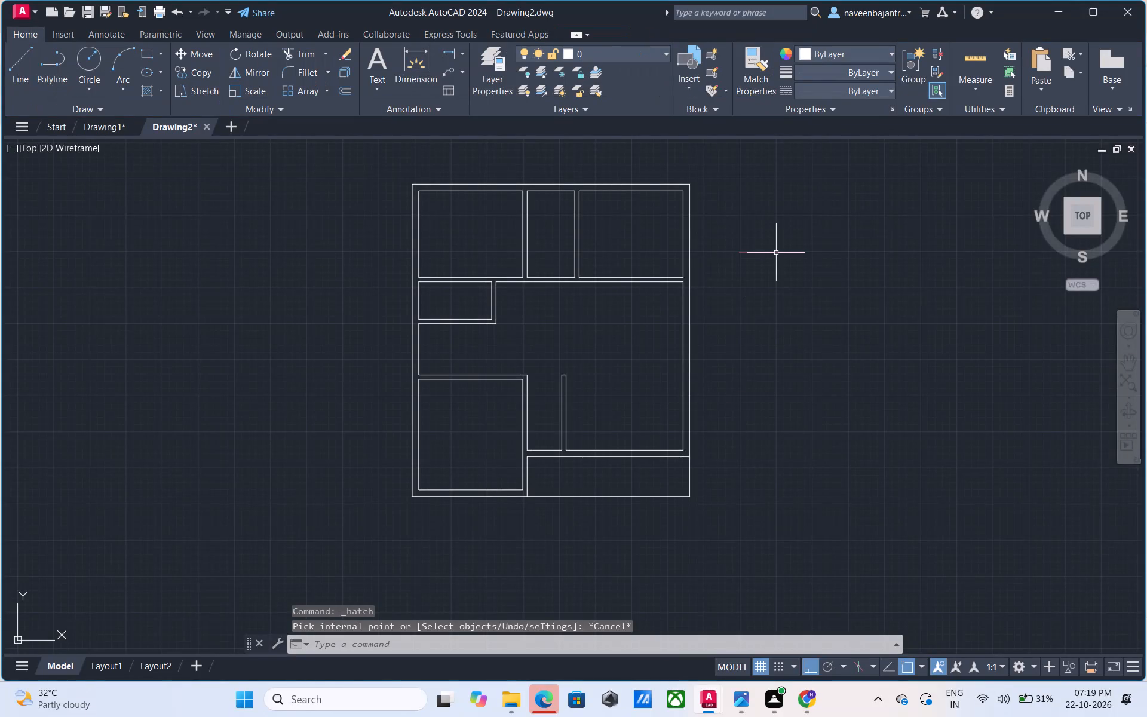
Erase the pink sample line beside the floor plan.
left_click(776, 253)
key("Delete")
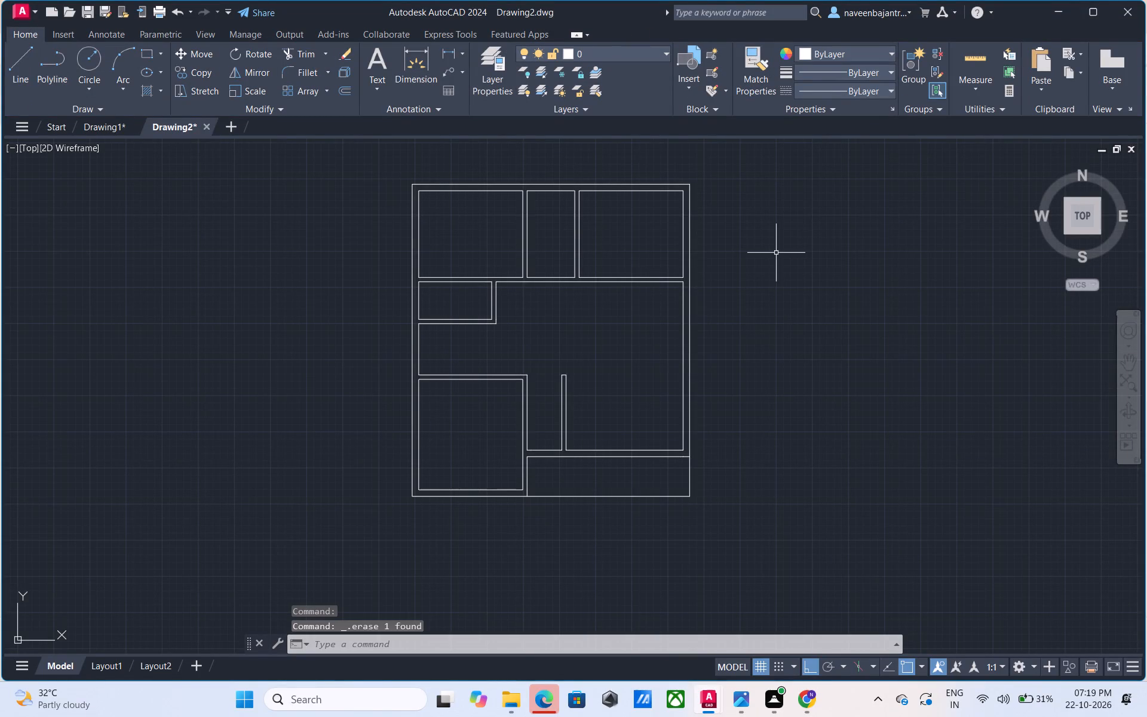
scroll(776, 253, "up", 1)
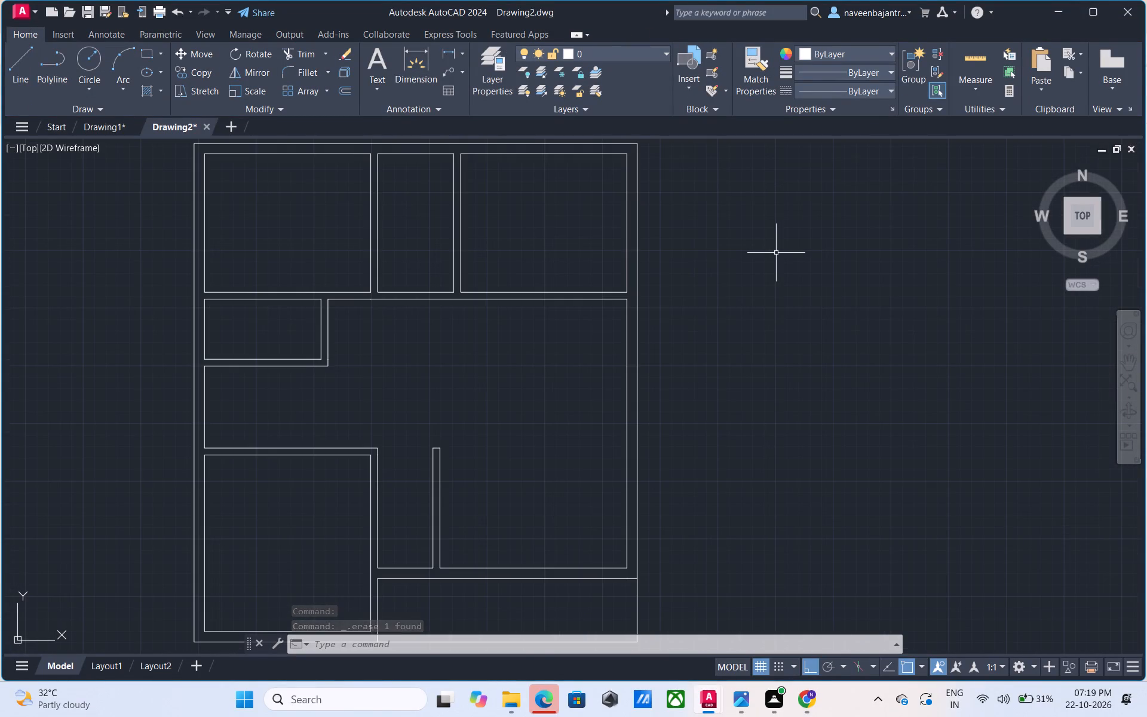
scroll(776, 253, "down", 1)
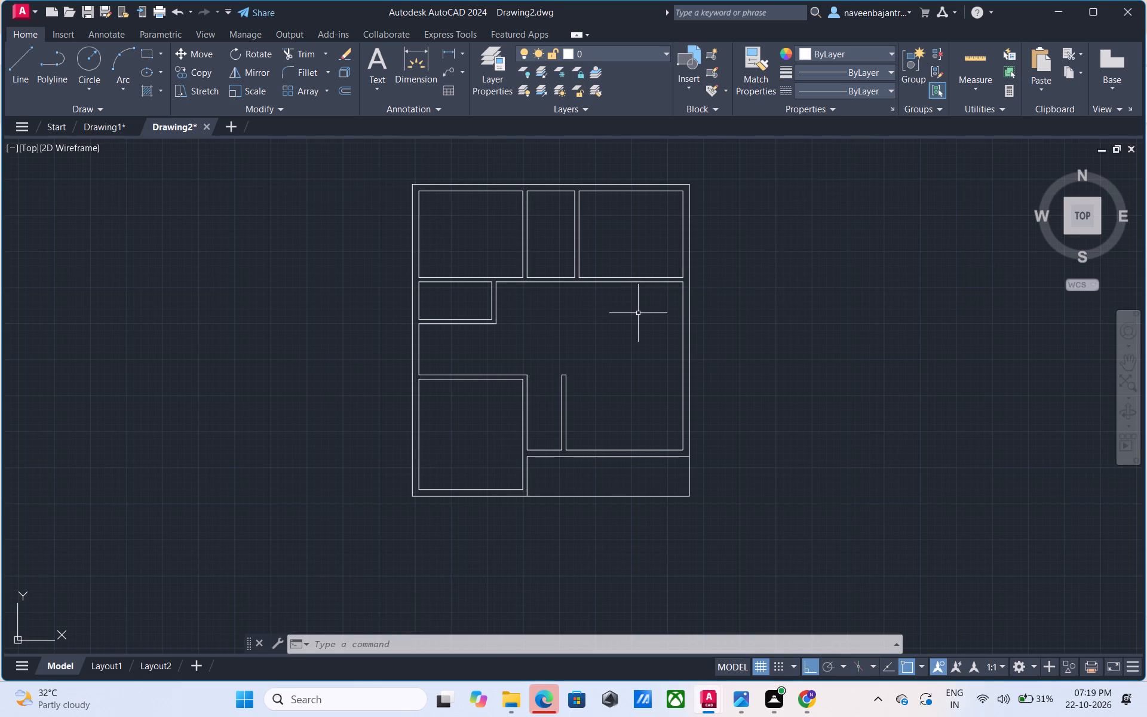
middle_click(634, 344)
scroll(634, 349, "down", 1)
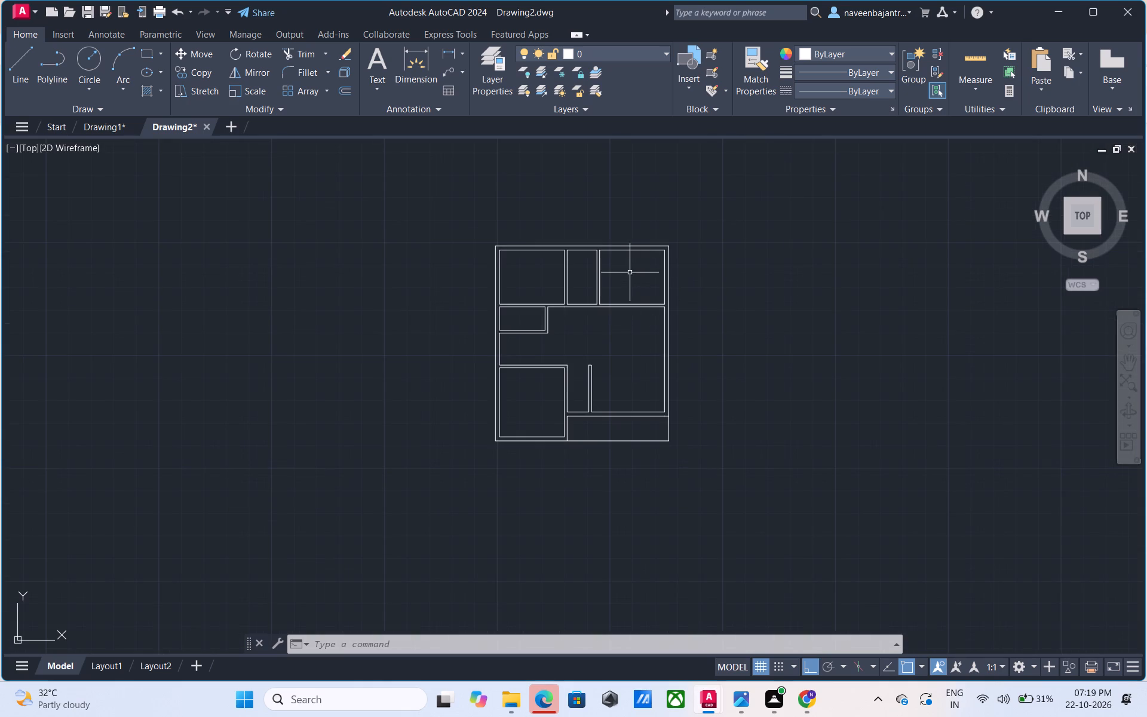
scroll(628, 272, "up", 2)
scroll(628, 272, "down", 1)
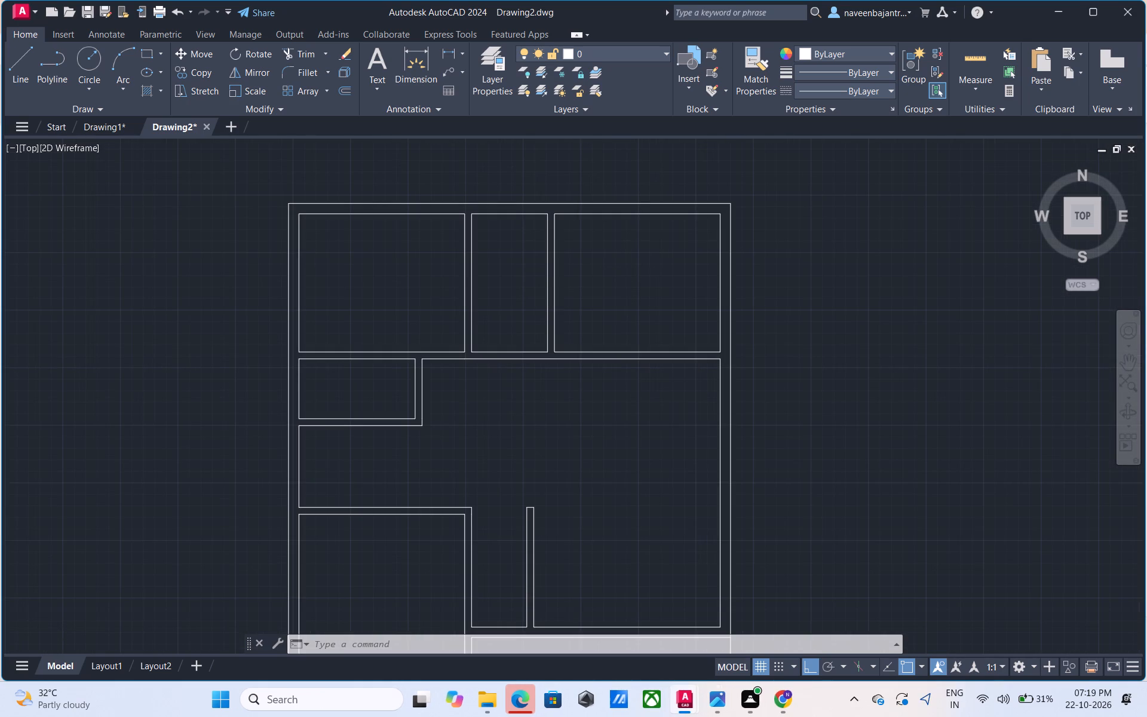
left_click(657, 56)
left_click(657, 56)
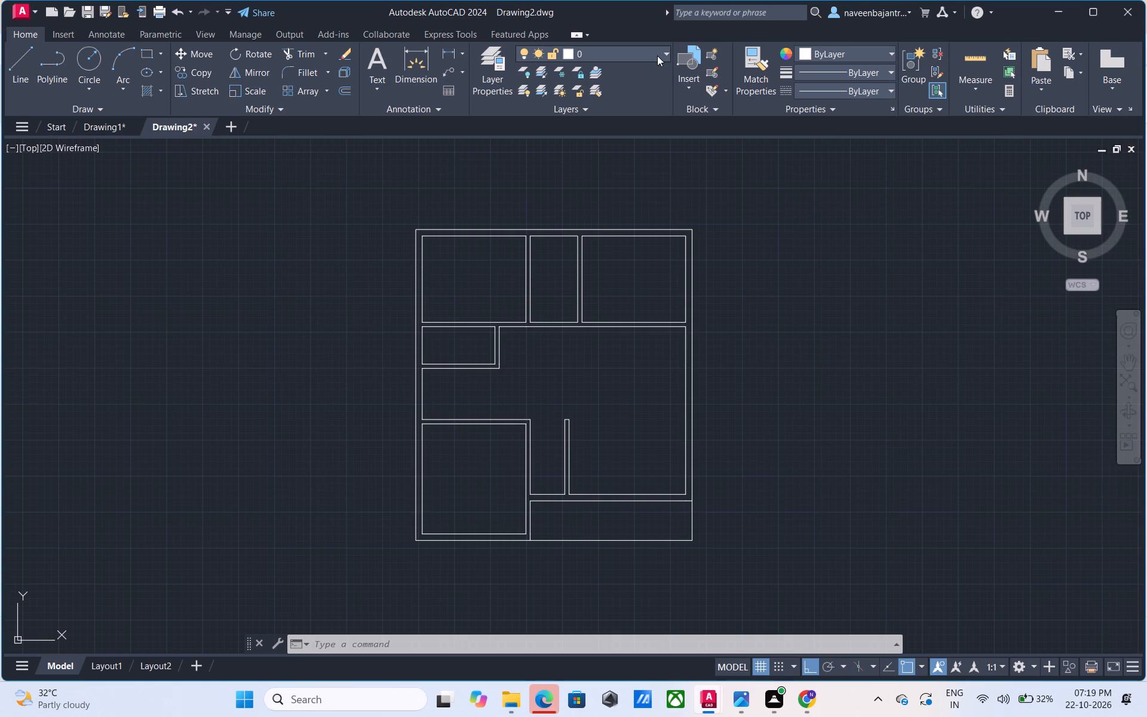
Open the color books for the current object color and browse the DIC COLOR GUIDE(R) swatches forward to the page starting at DIC 61.
left_click(802, 51)
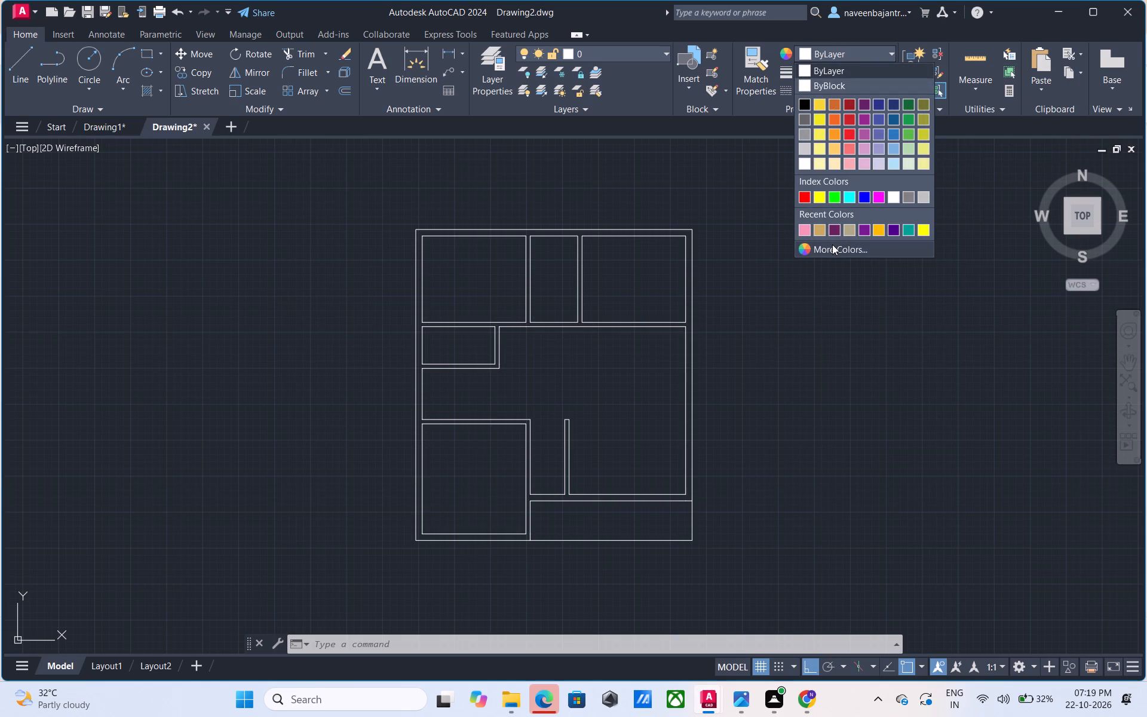
left_click(832, 244)
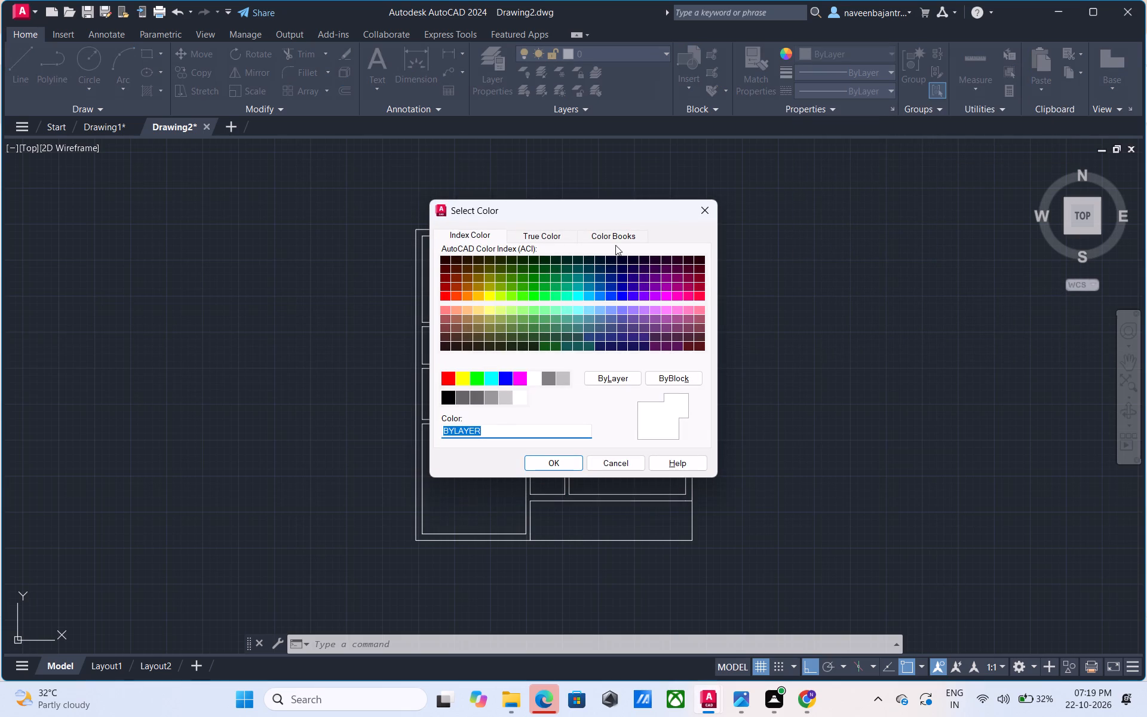
left_click(598, 241)
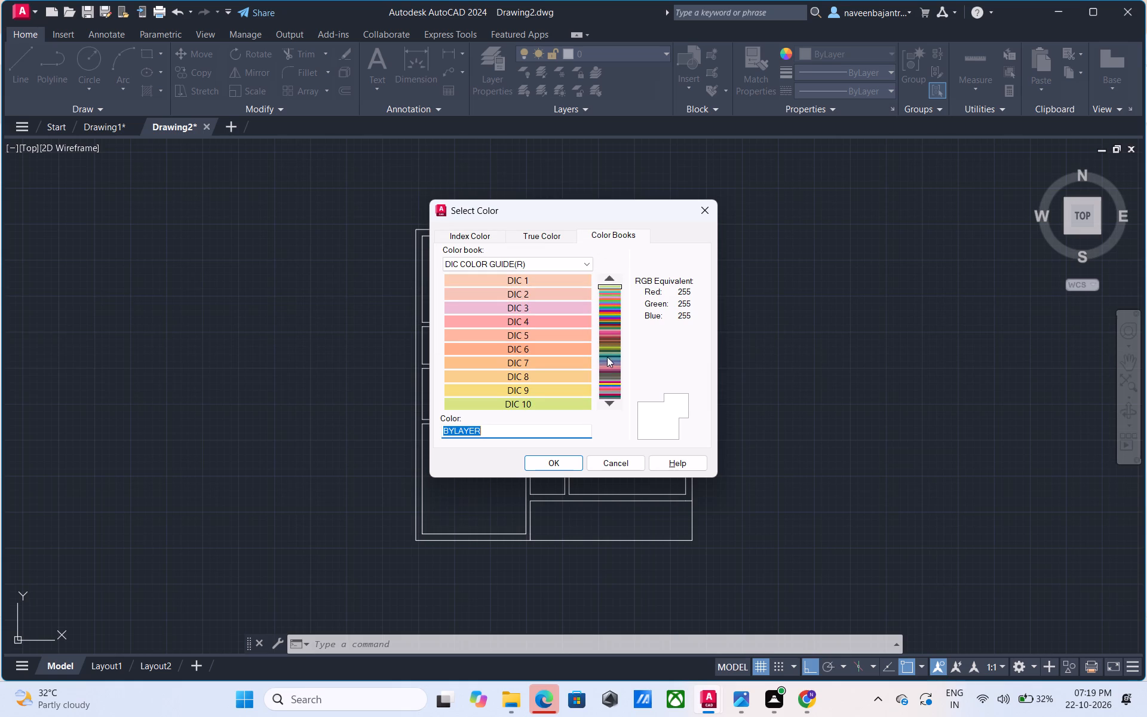
left_click(608, 403)
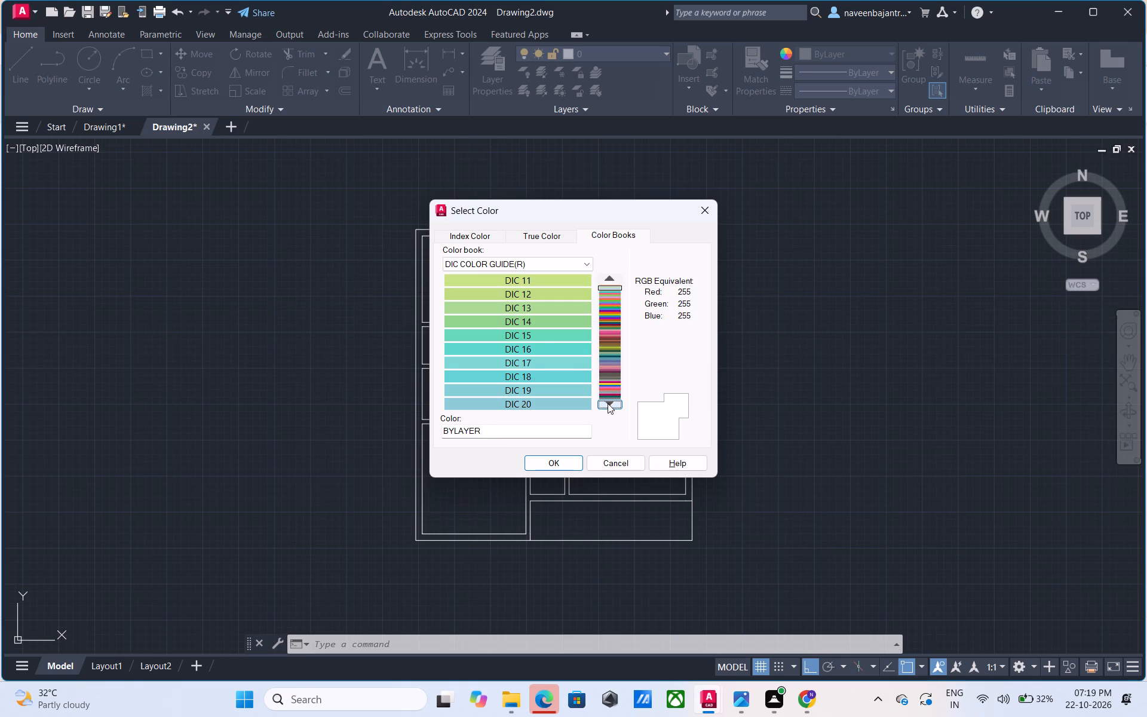
left_click(608, 403)
left_click(608, 403)
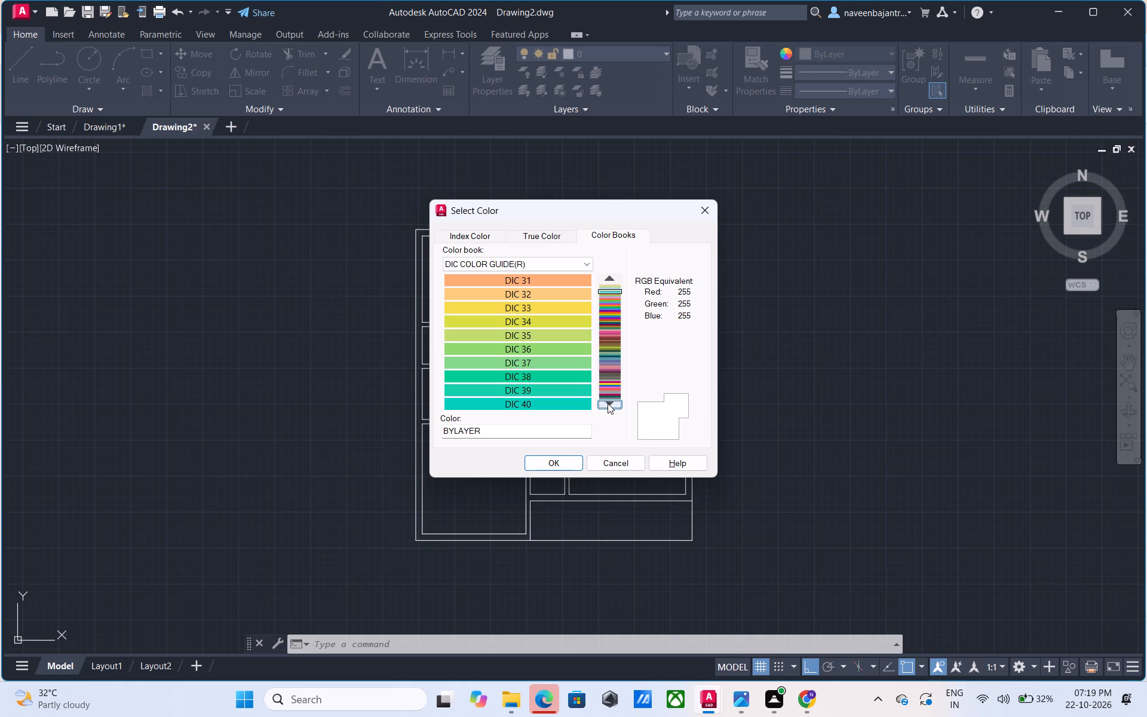
left_click(608, 403)
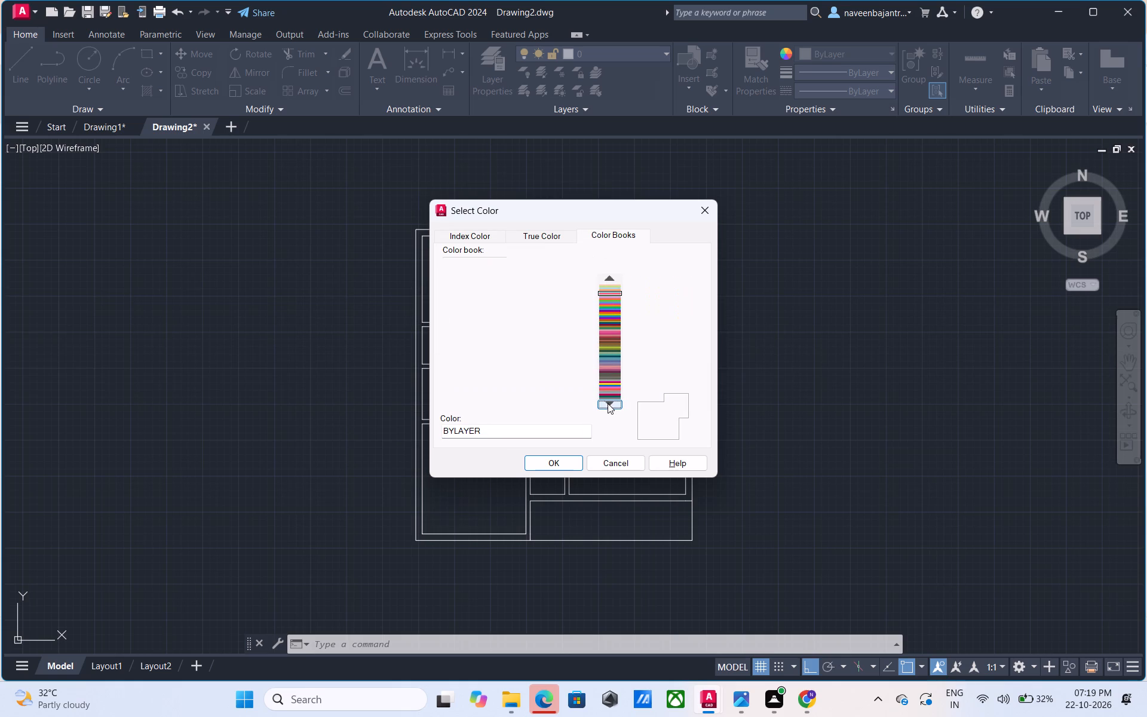
left_click(608, 403)
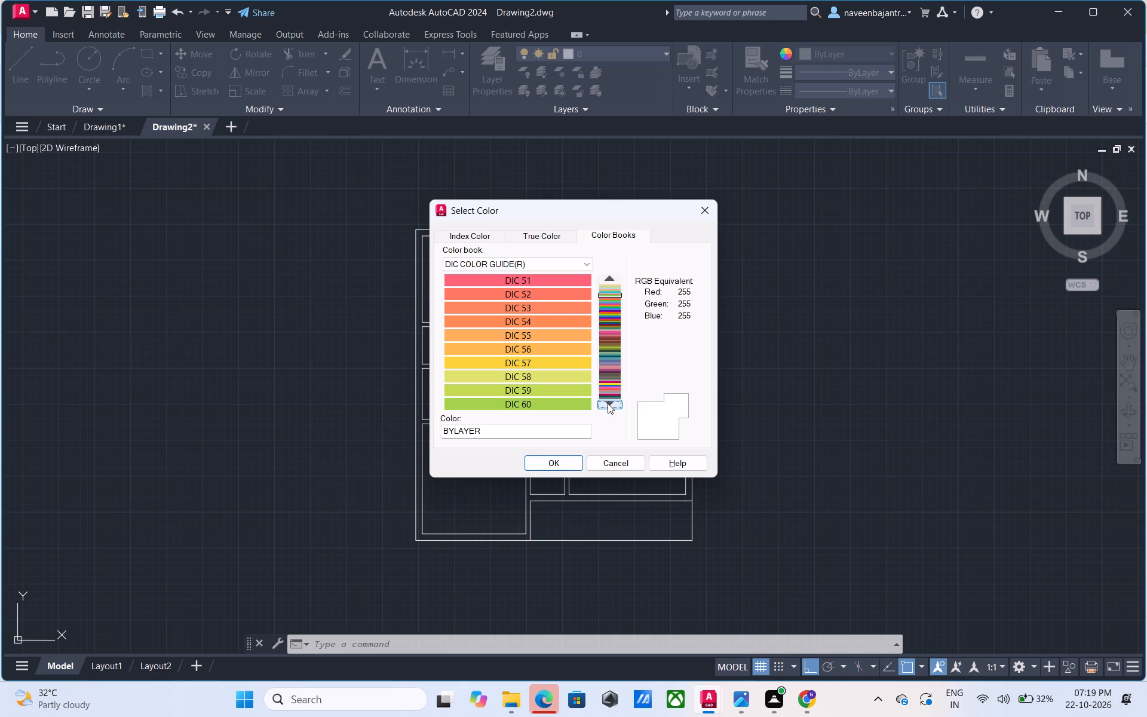
left_click(608, 403)
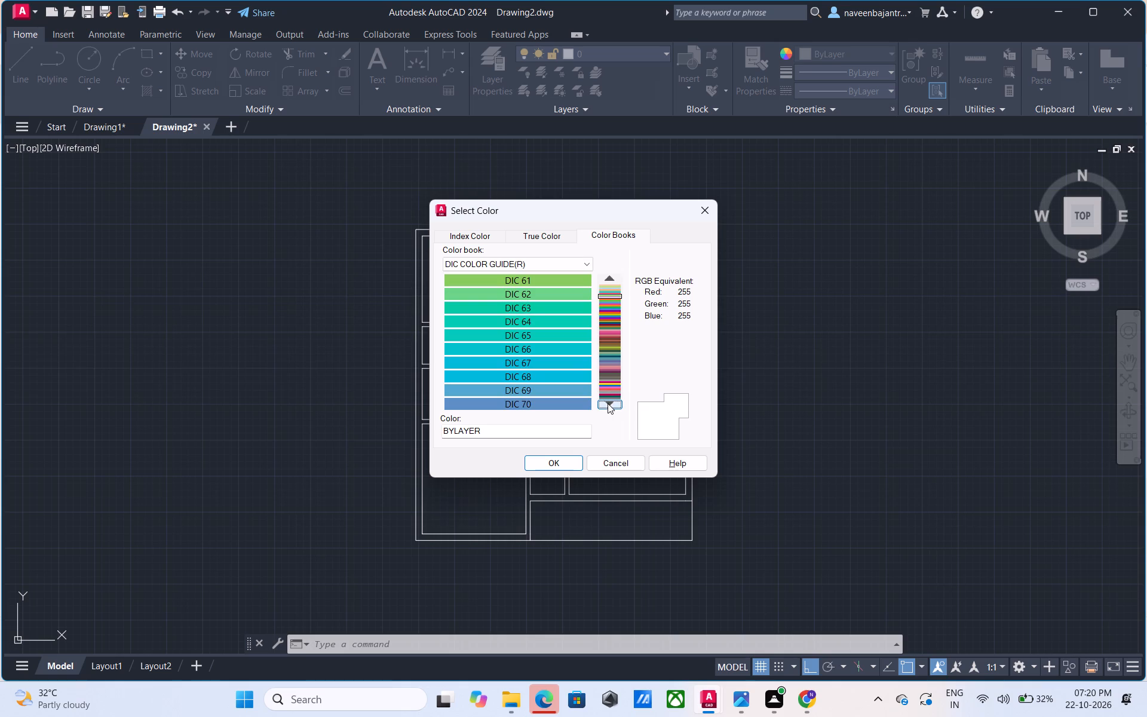
Examine the DIC COLOR GUIDE(R) swatches onward through the page starting at DIC 210, and leave the color selection without choosing one.
left_click(608, 403)
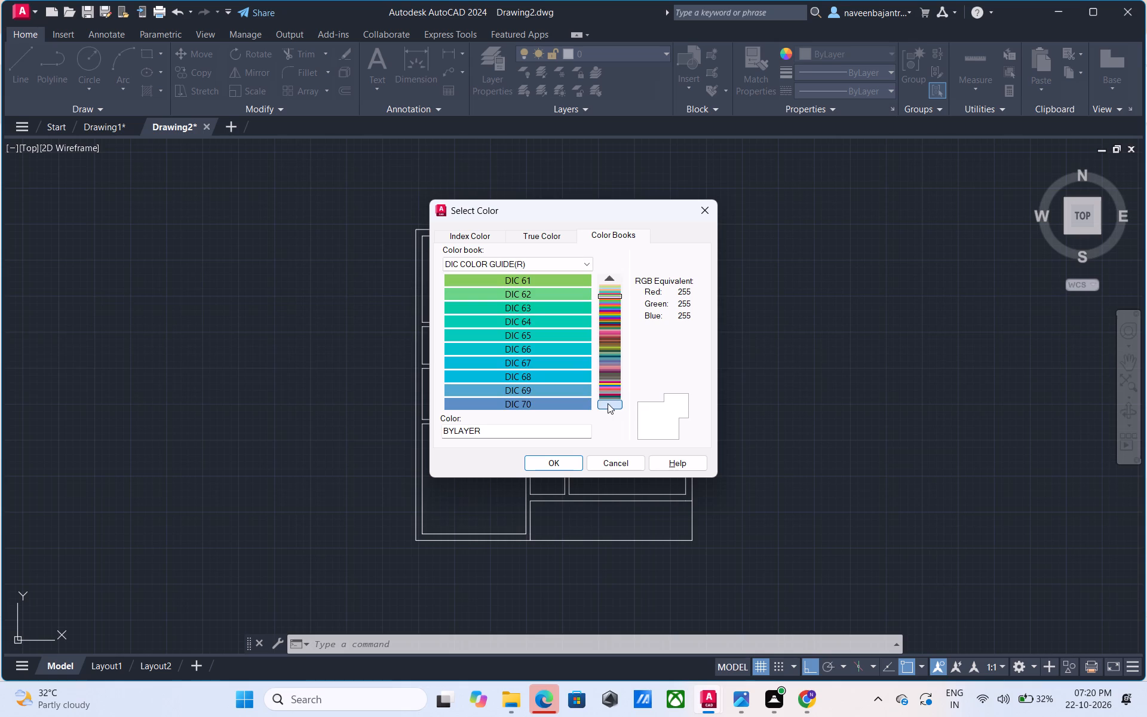
left_click(608, 403)
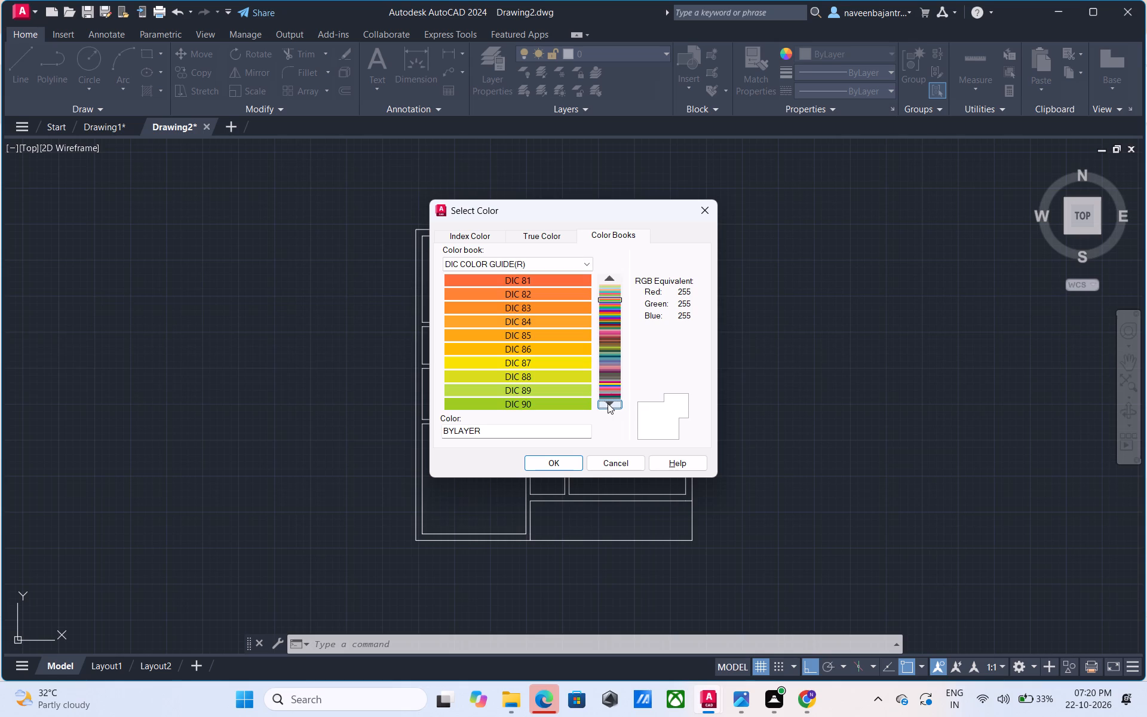
left_click(608, 403)
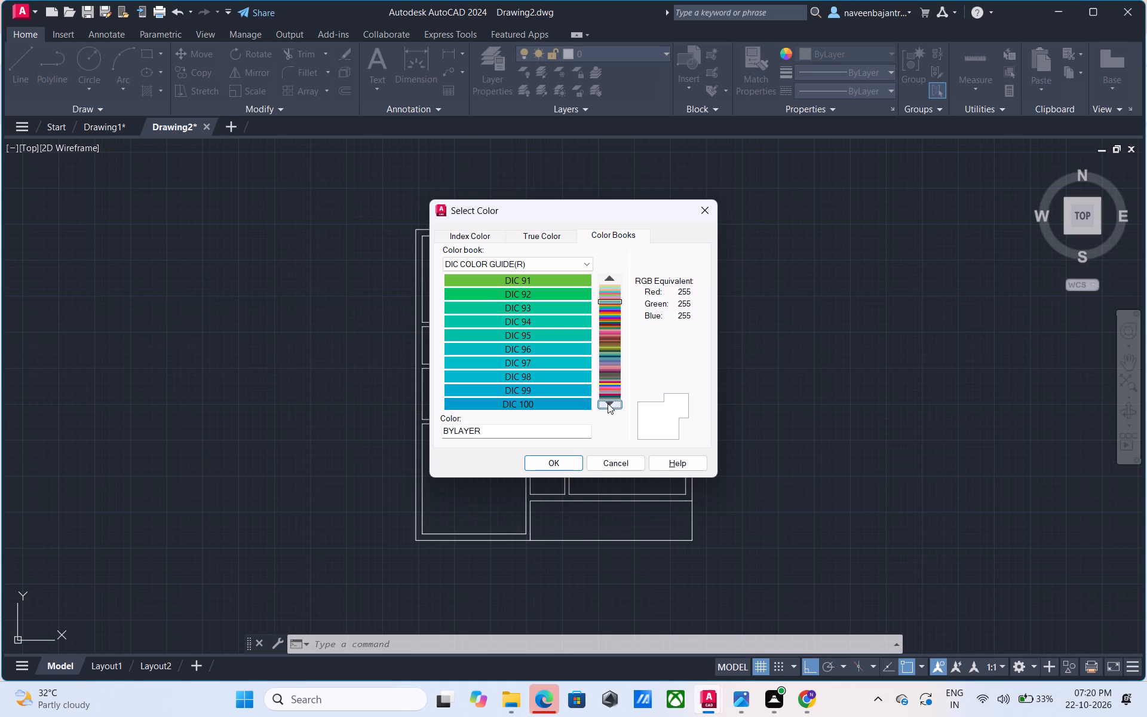
left_click(608, 403)
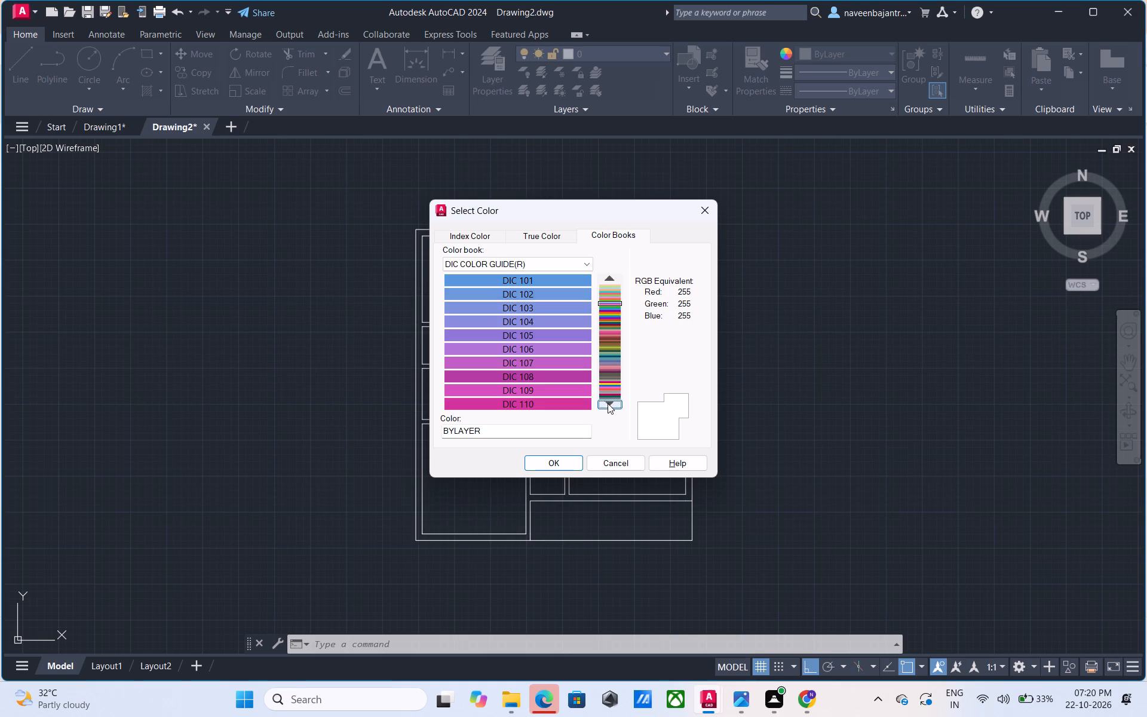
left_click(608, 403)
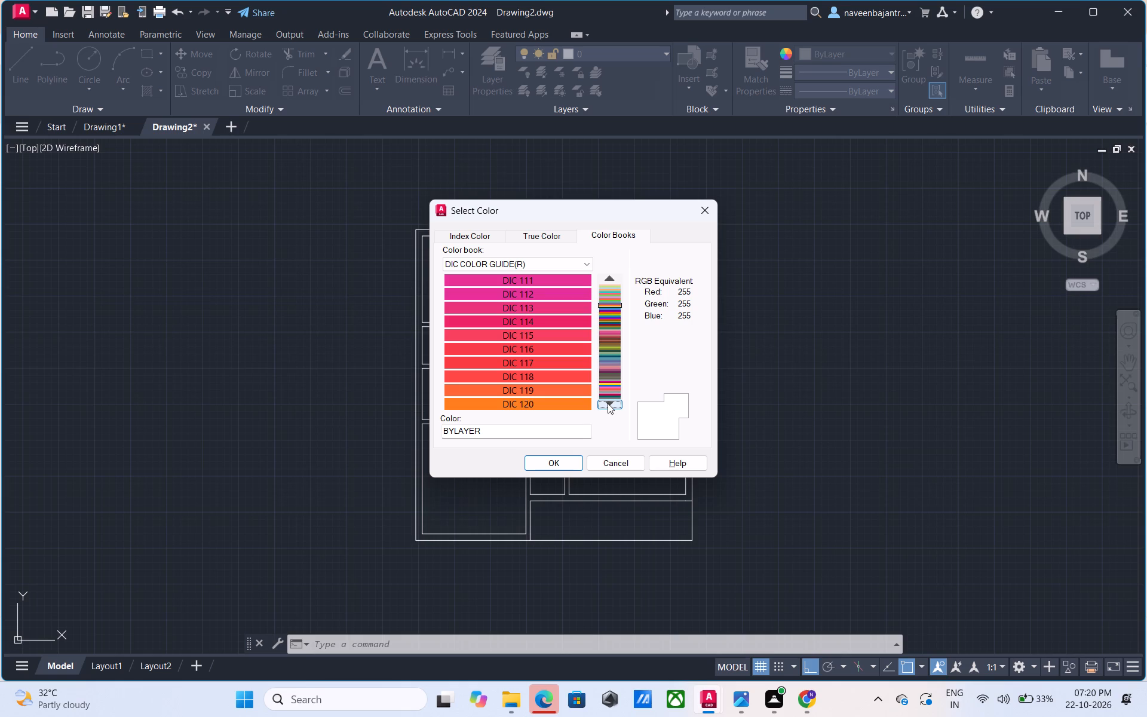
double_click(608, 403)
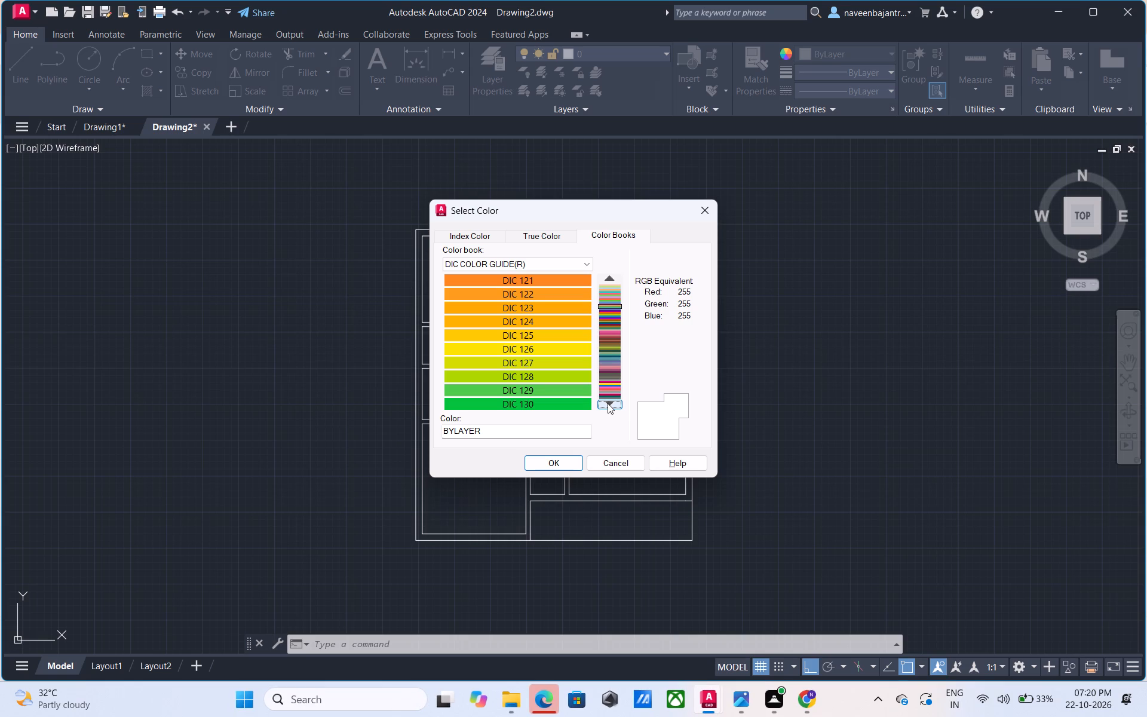
left_click(608, 403)
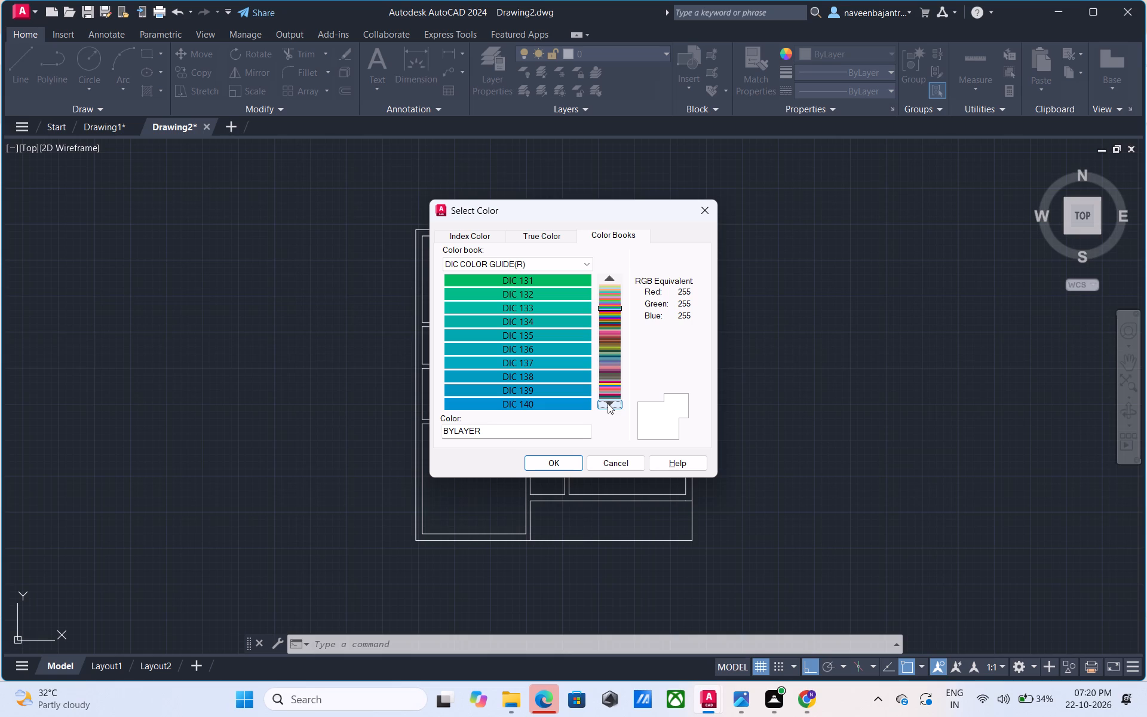
left_click(608, 403)
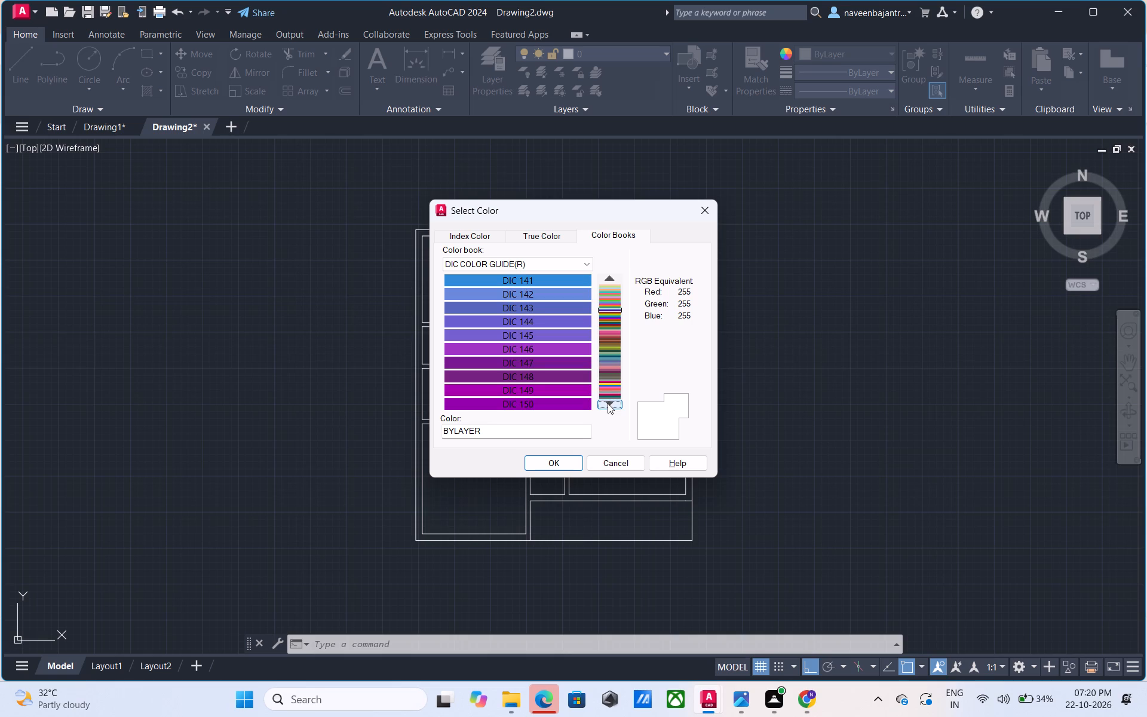
left_click(608, 403)
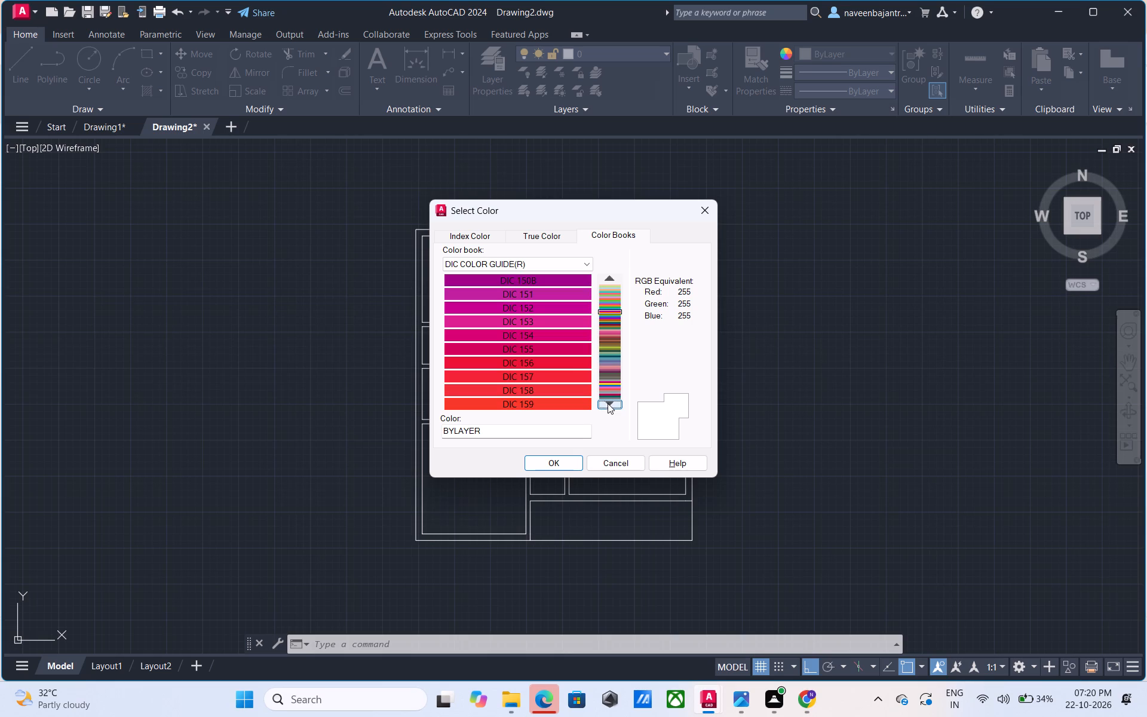
left_click(608, 403)
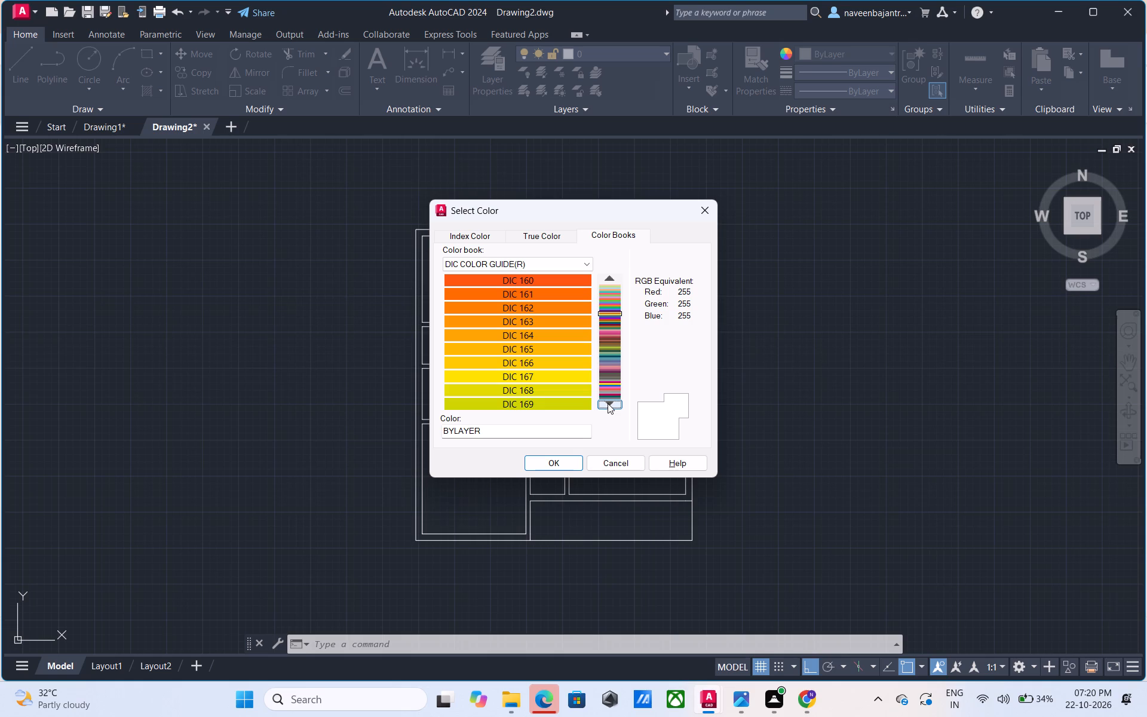
left_click(608, 403)
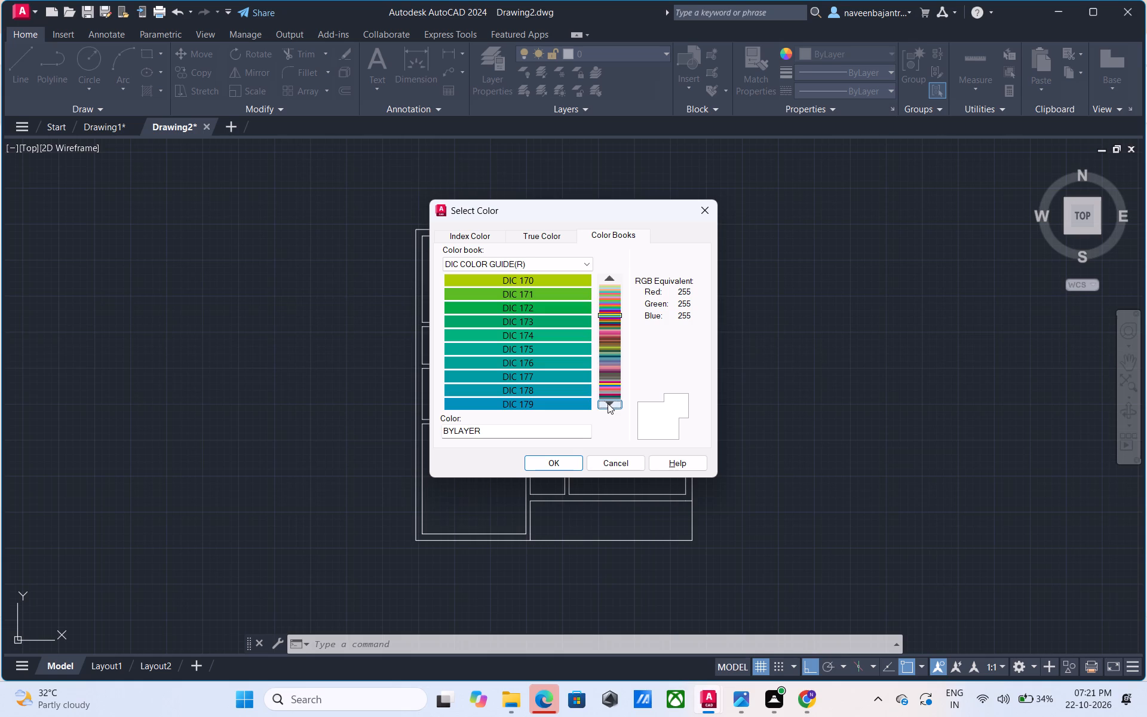
left_click(608, 403)
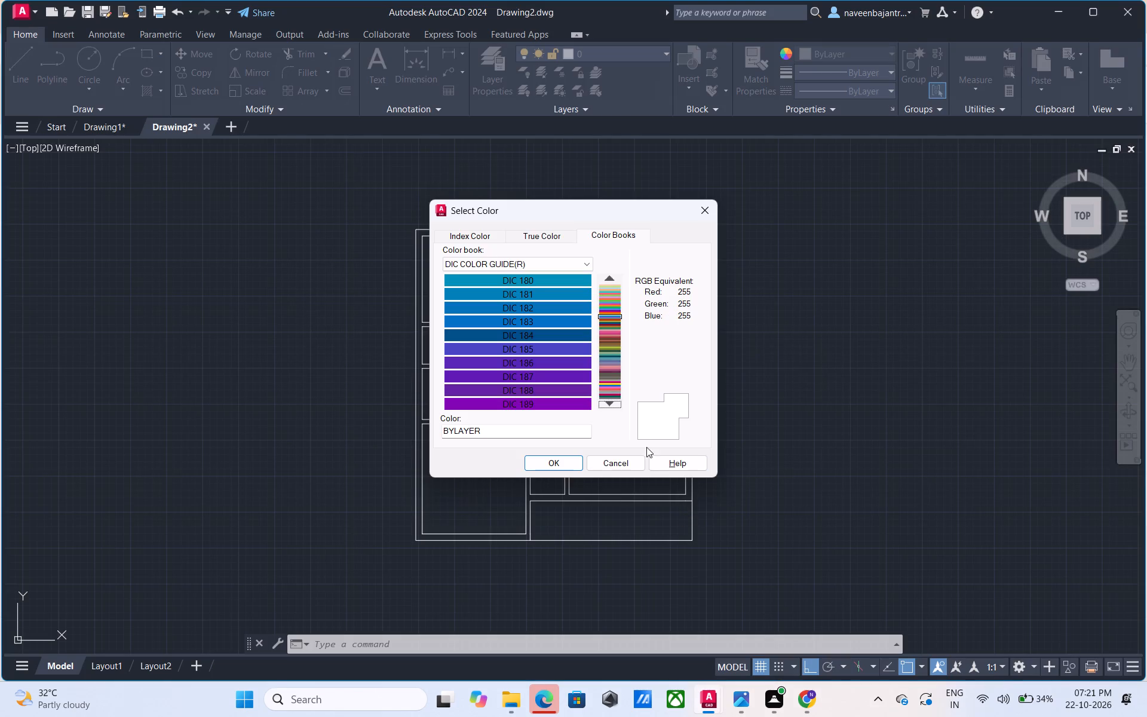
left_click(618, 408)
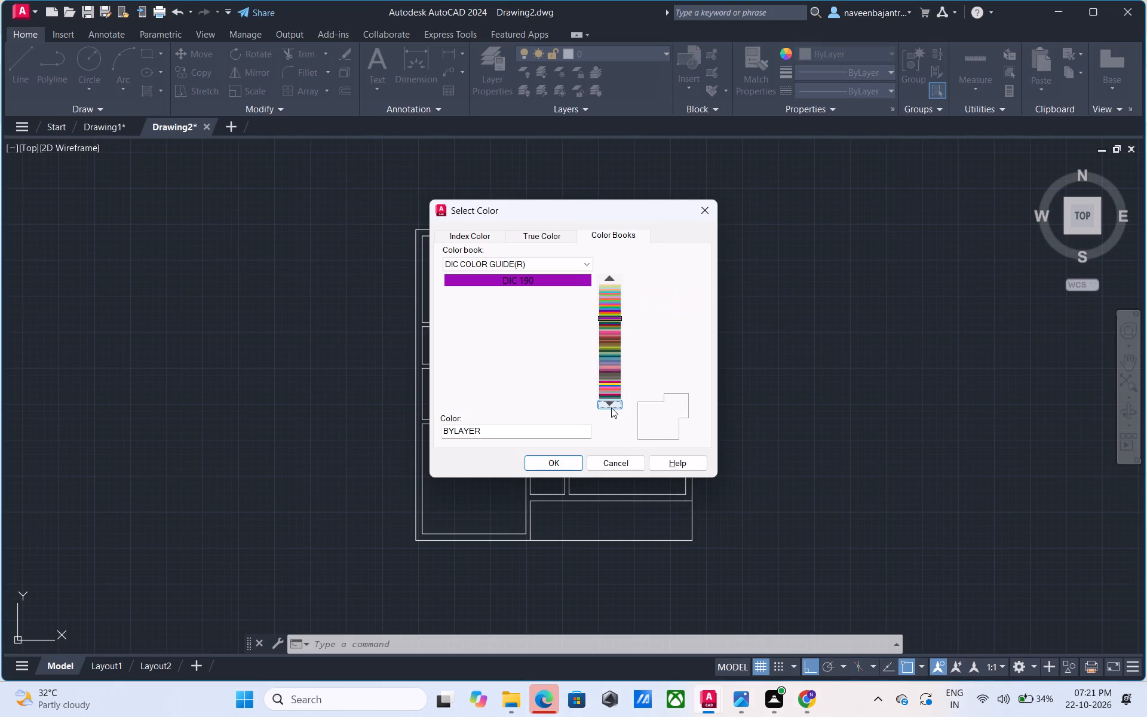
left_click(611, 407)
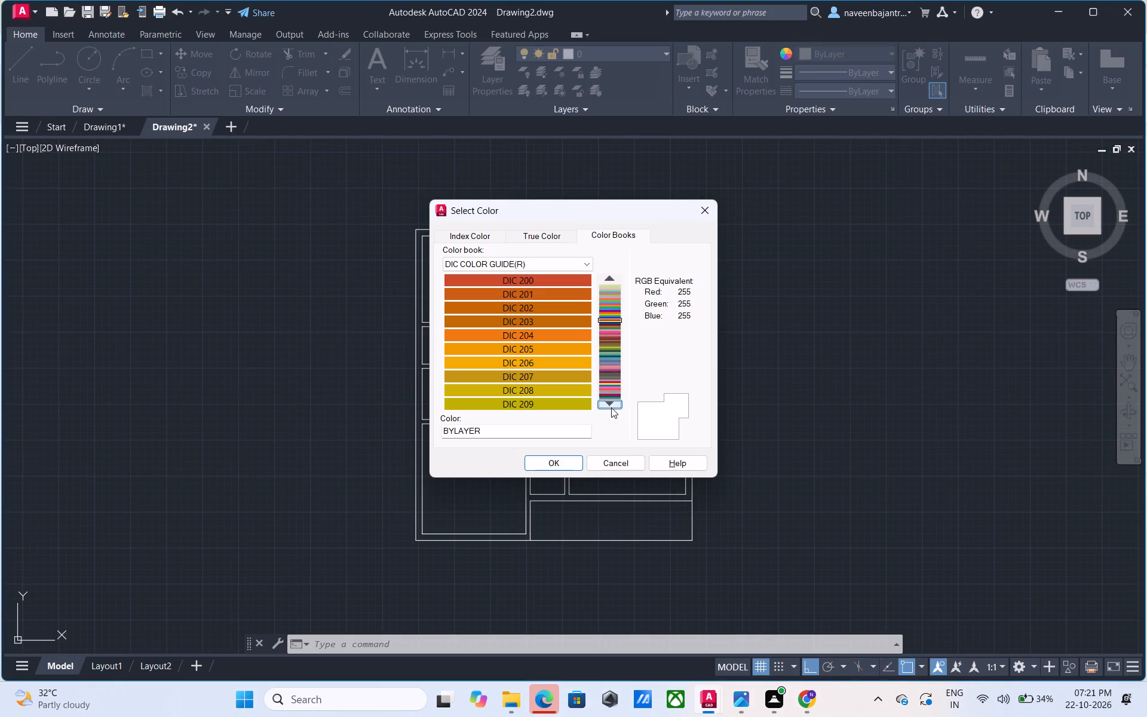
double_click(611, 407)
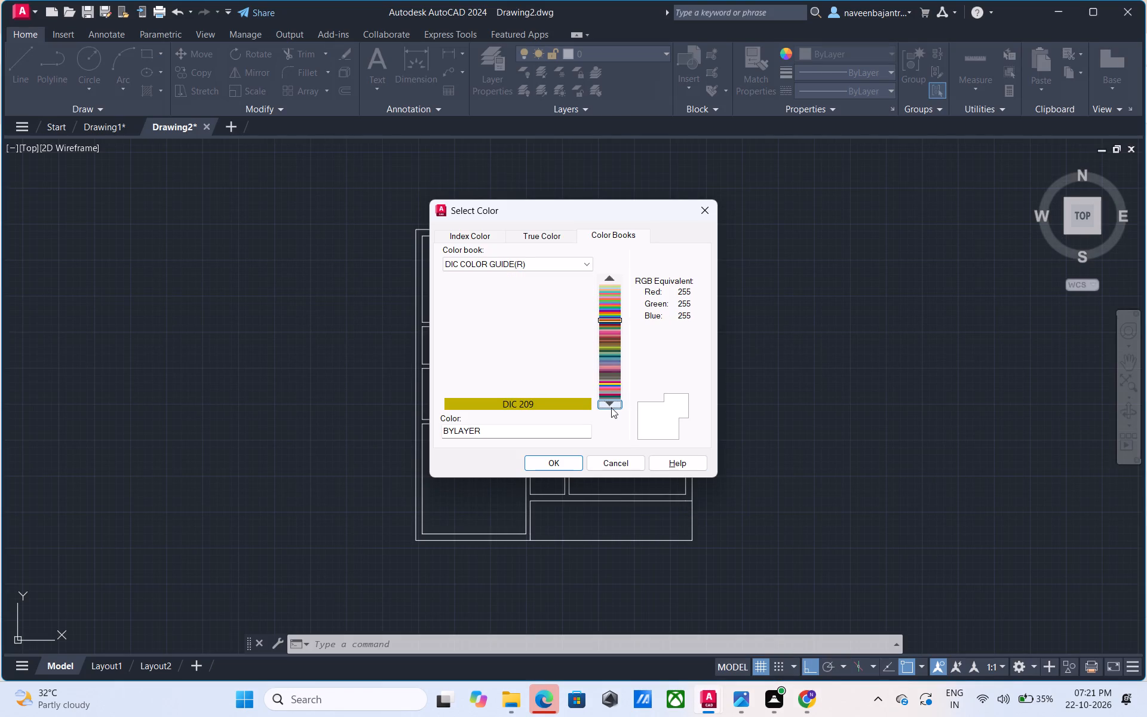
left_click(611, 460)
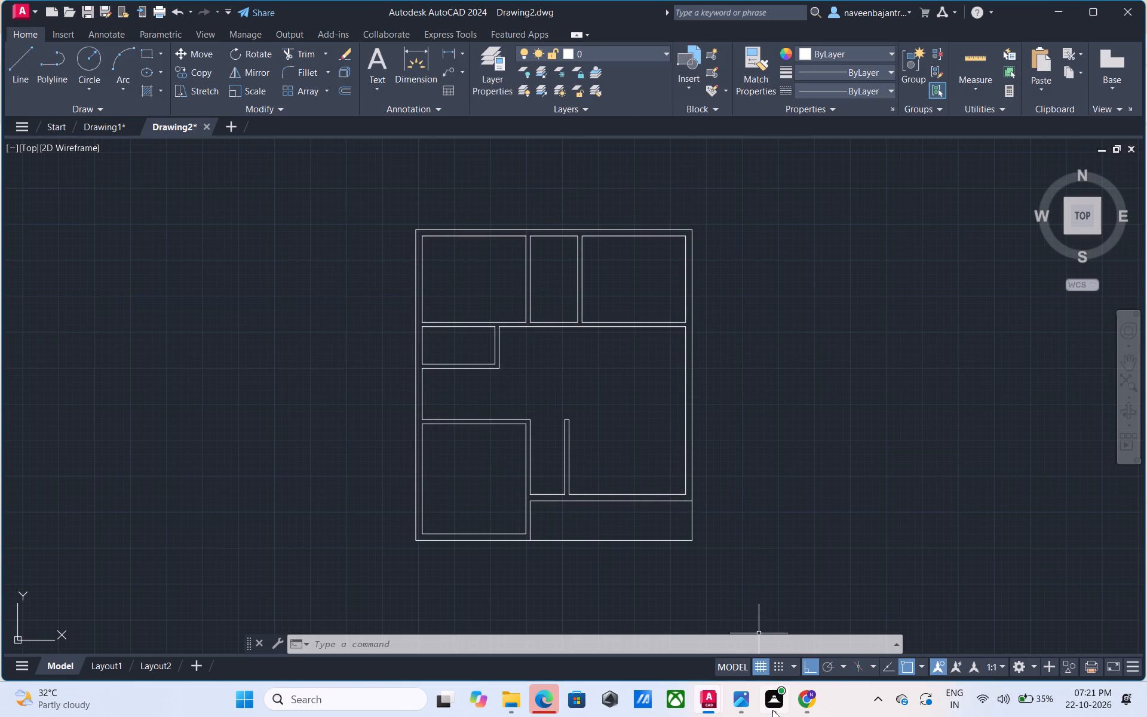
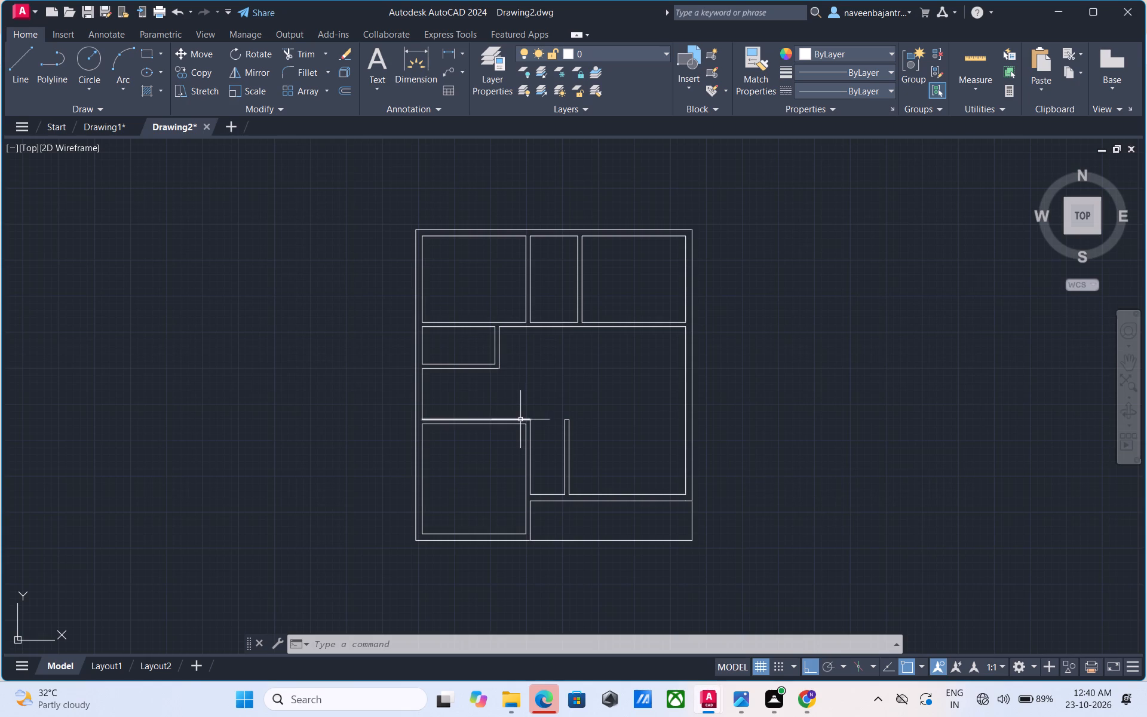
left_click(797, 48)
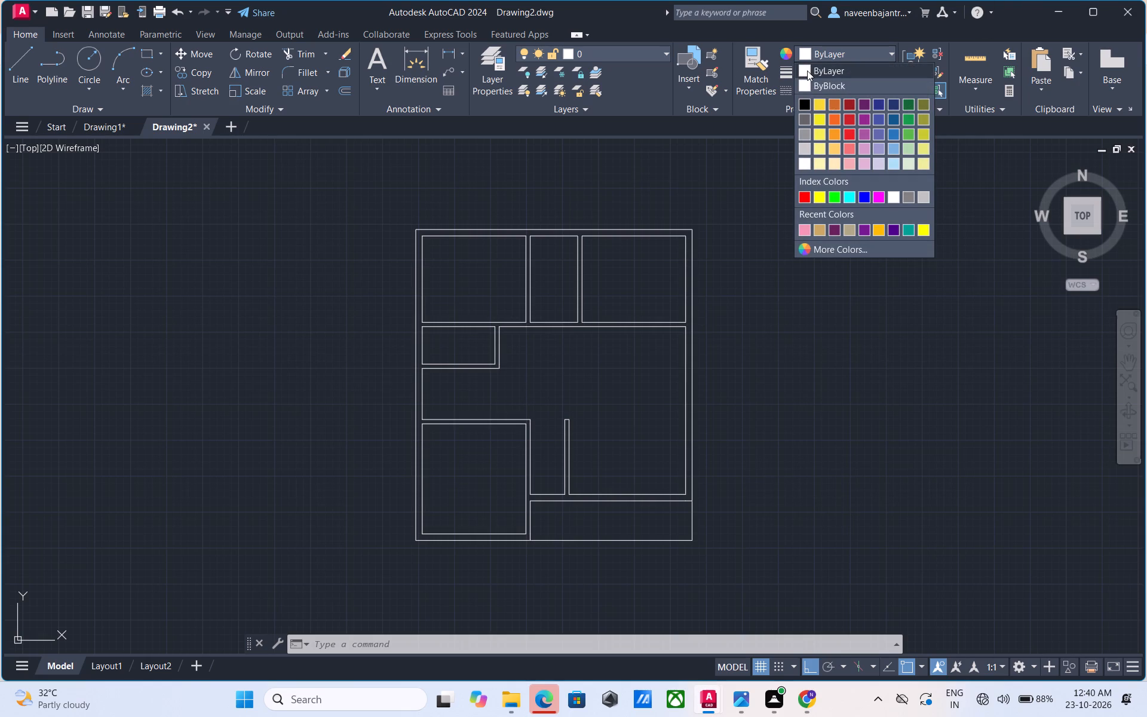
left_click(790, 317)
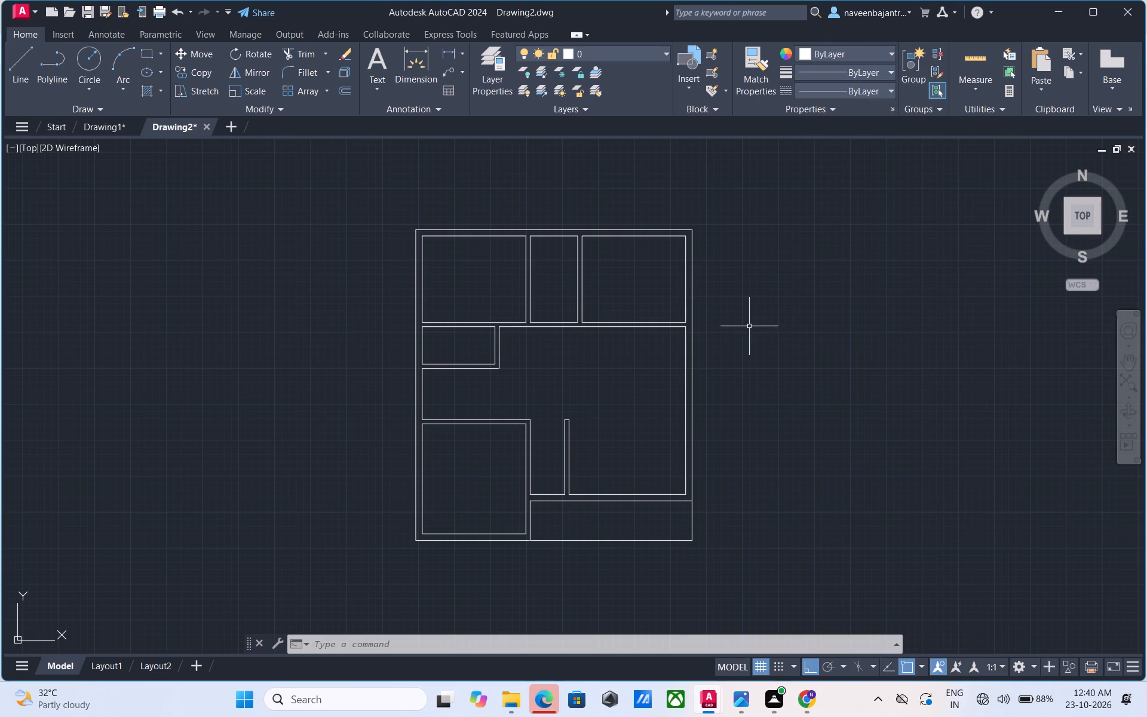
Draw a vertical line across the top outer wall at the midpoint of the middle top room, trimming the part outside the wall.
scroll(576, 188, "up", 2)
key("Escape")
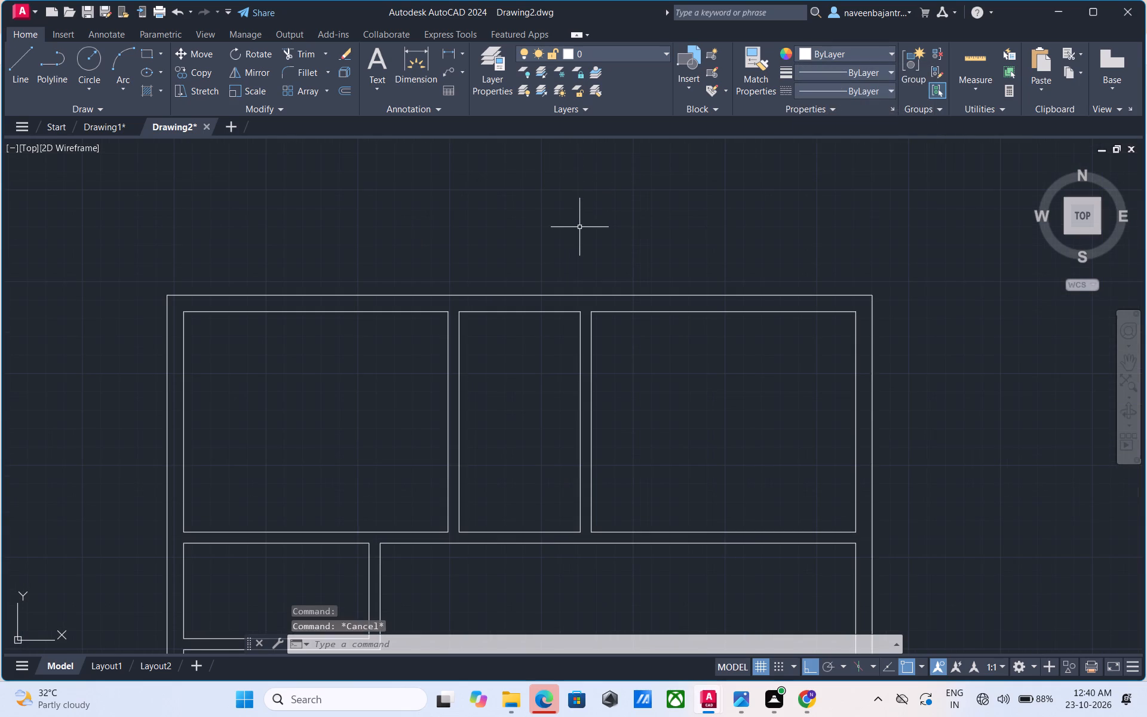
type("L")
key("space")
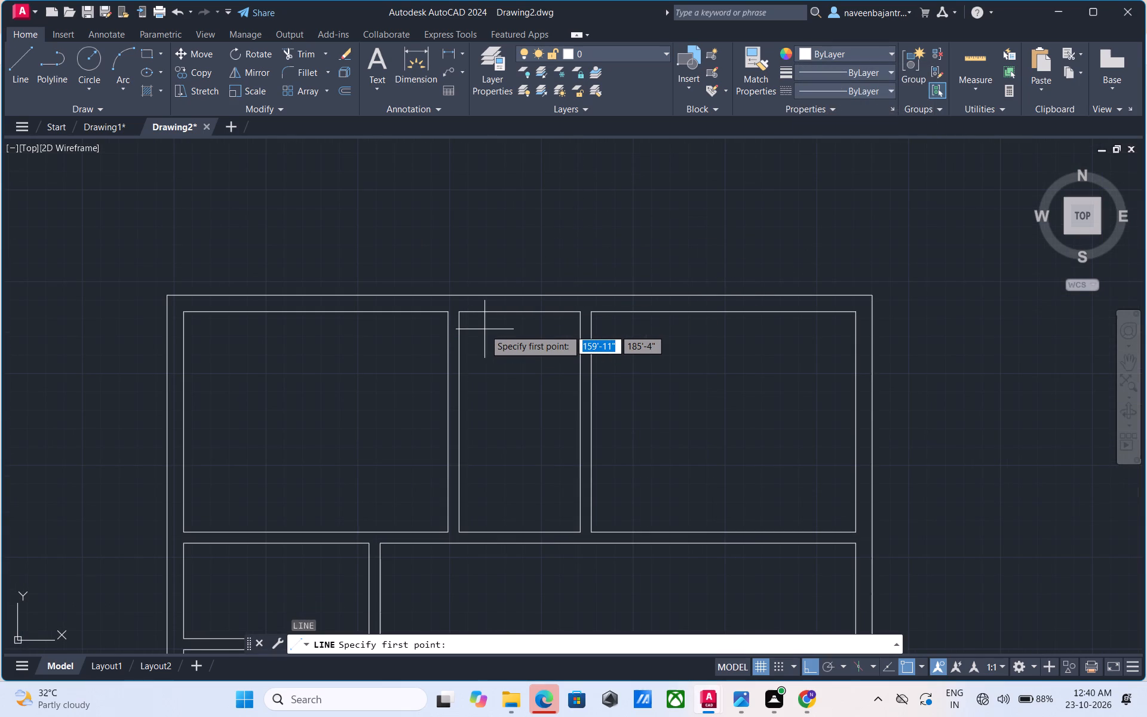
left_click(520, 312)
left_click(518, 270)
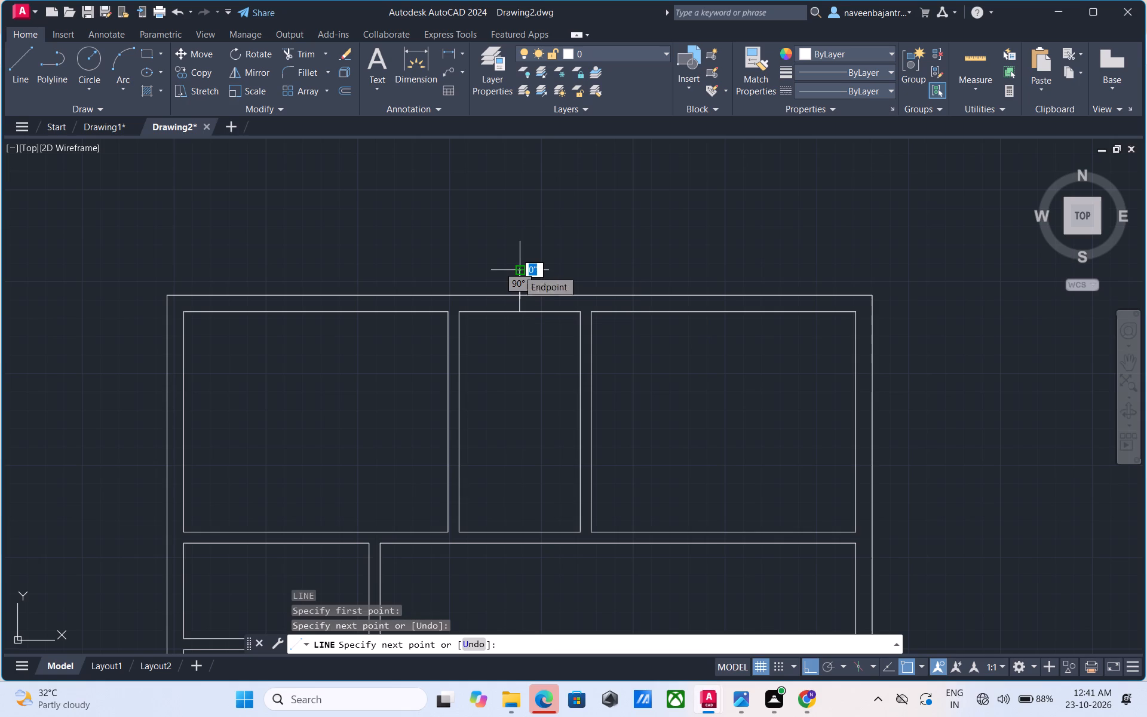
key("Escape")
type("TR")
key("space")
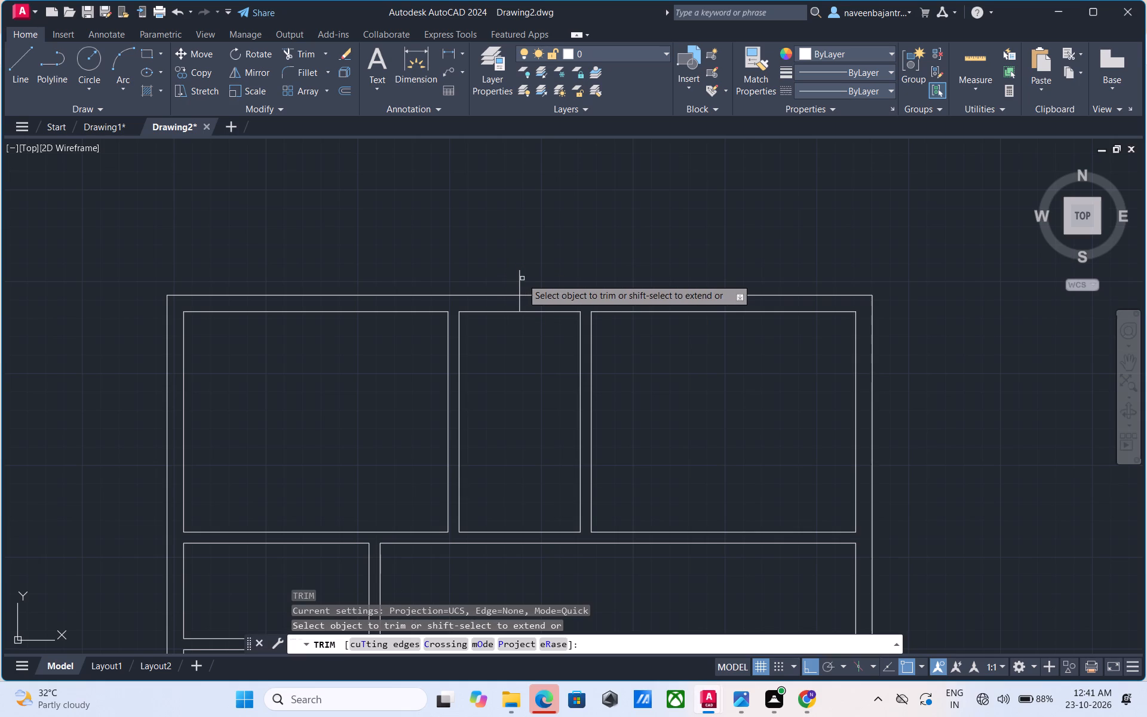
left_click(520, 283)
key("Escape")
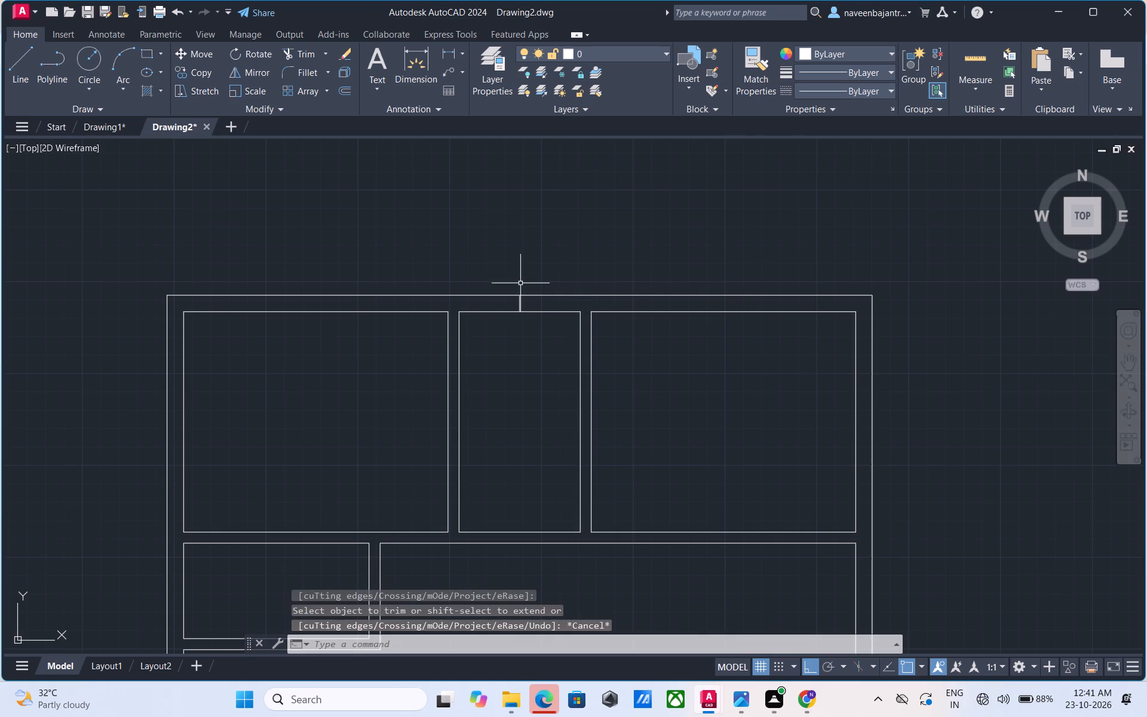
Offset the short line in the top wall 1' to each side and trim away the original middle line.
type("O 1'")
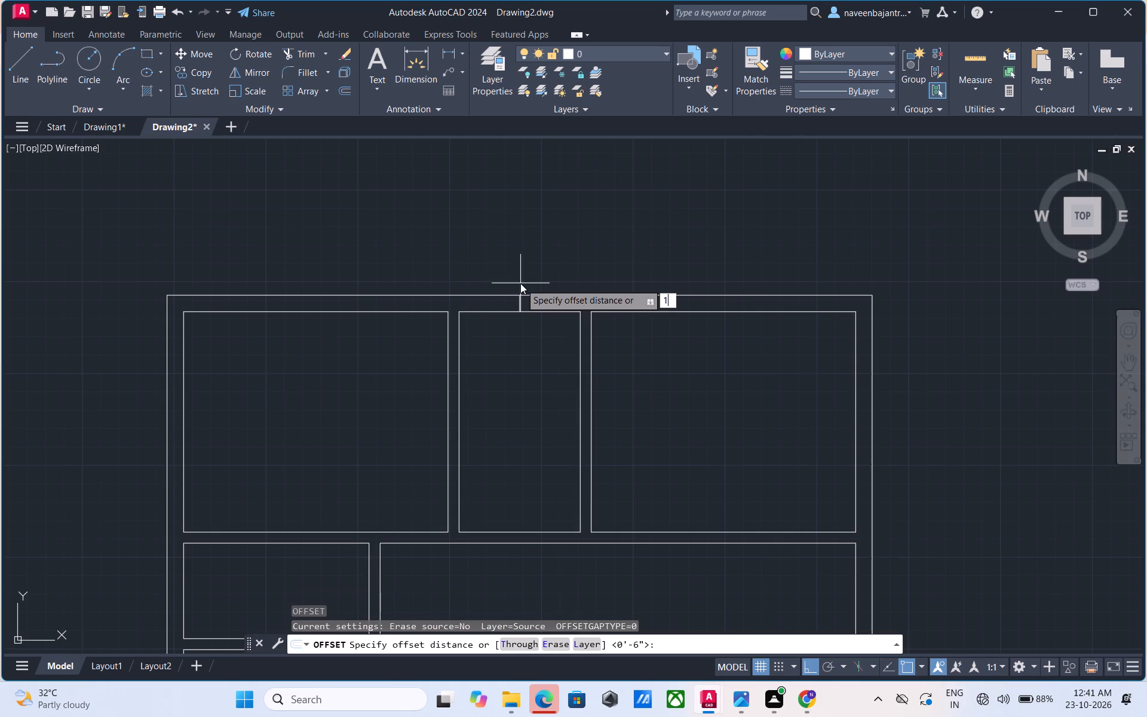
key("Return")
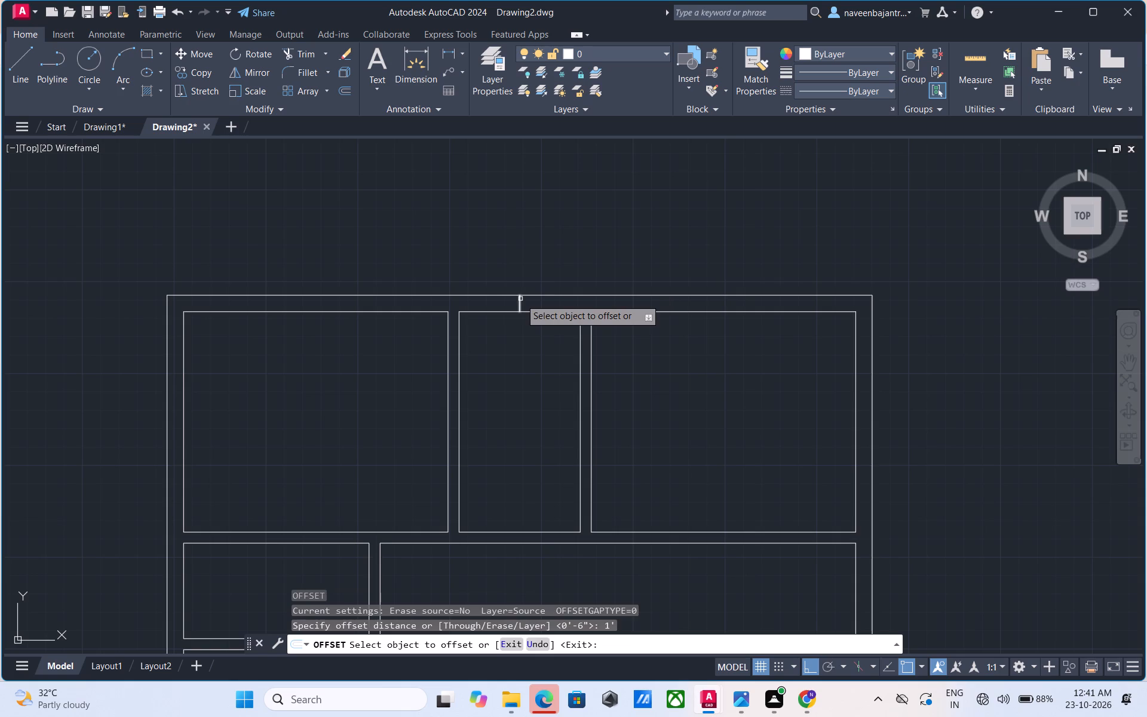
left_click(520, 299)
left_click(548, 301)
left_click(519, 304)
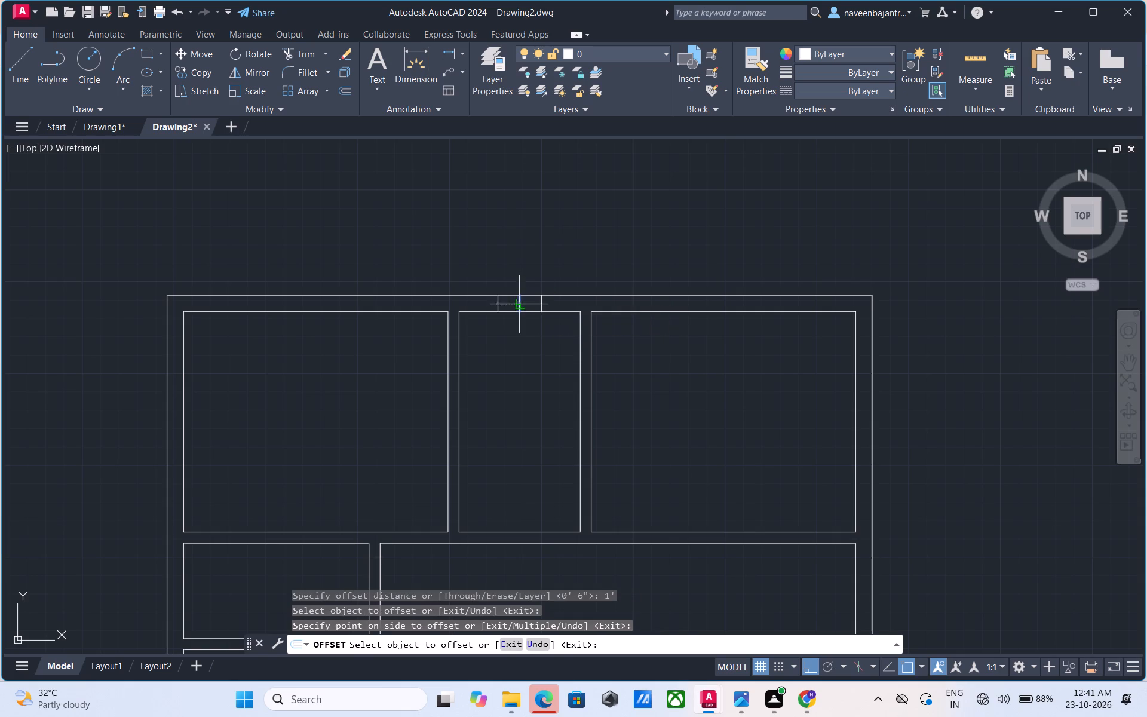
left_click(511, 304)
key("Escape")
type("TR")
key("space")
left_click(519, 304)
key("Escape")
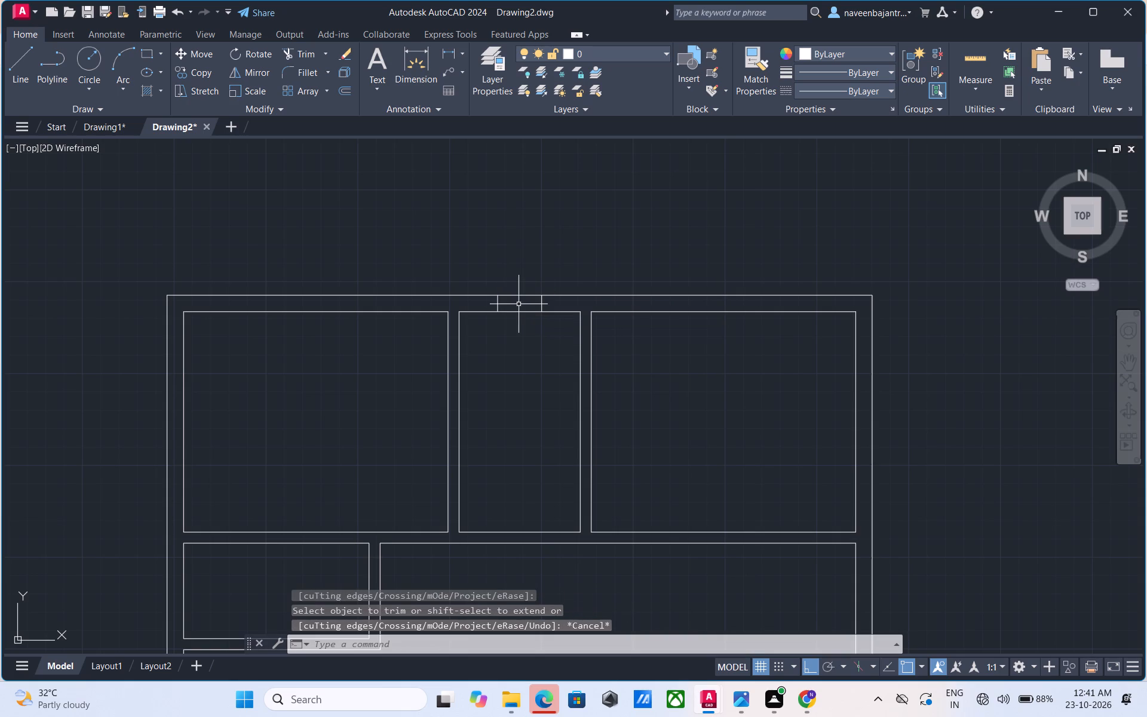
Draw the window's horizontal center line in the top wall between the midpoints of the two end lines.
type("L")
key("space")
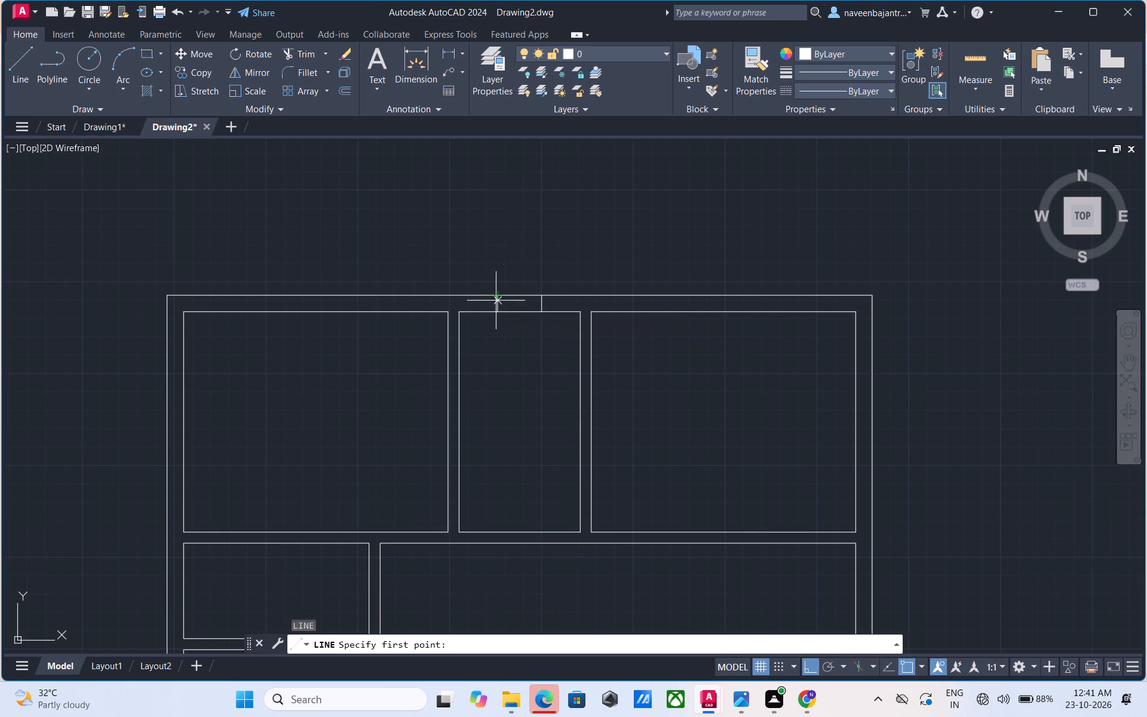
left_click(497, 301)
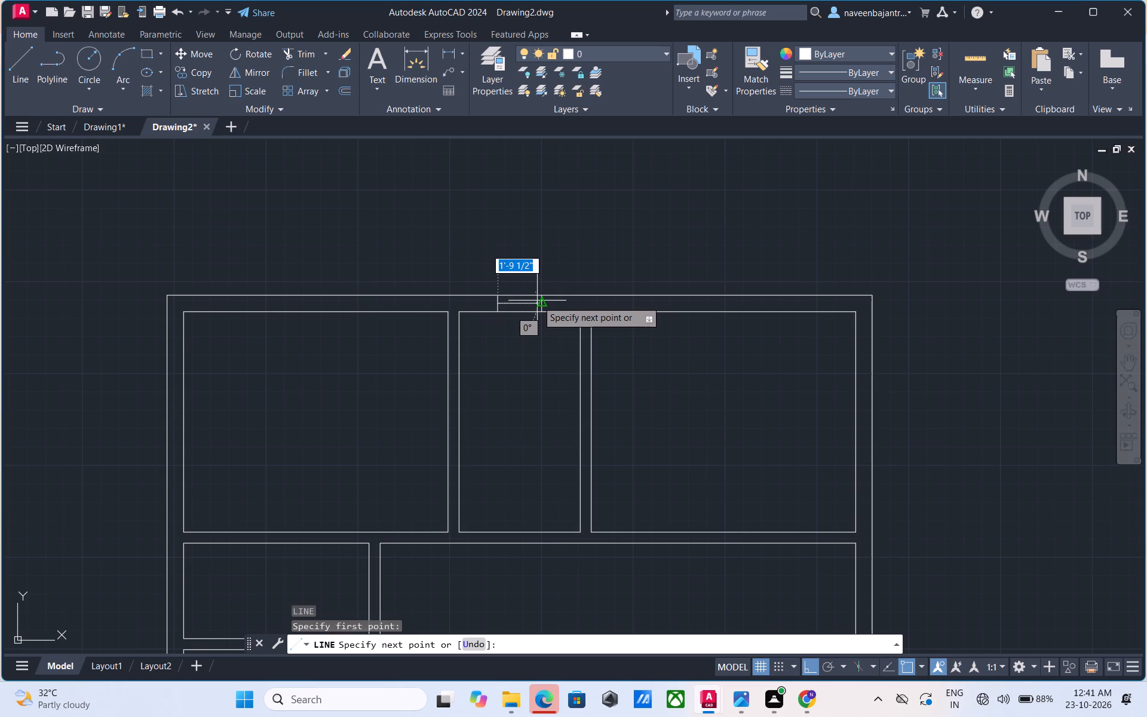
left_click(538, 304)
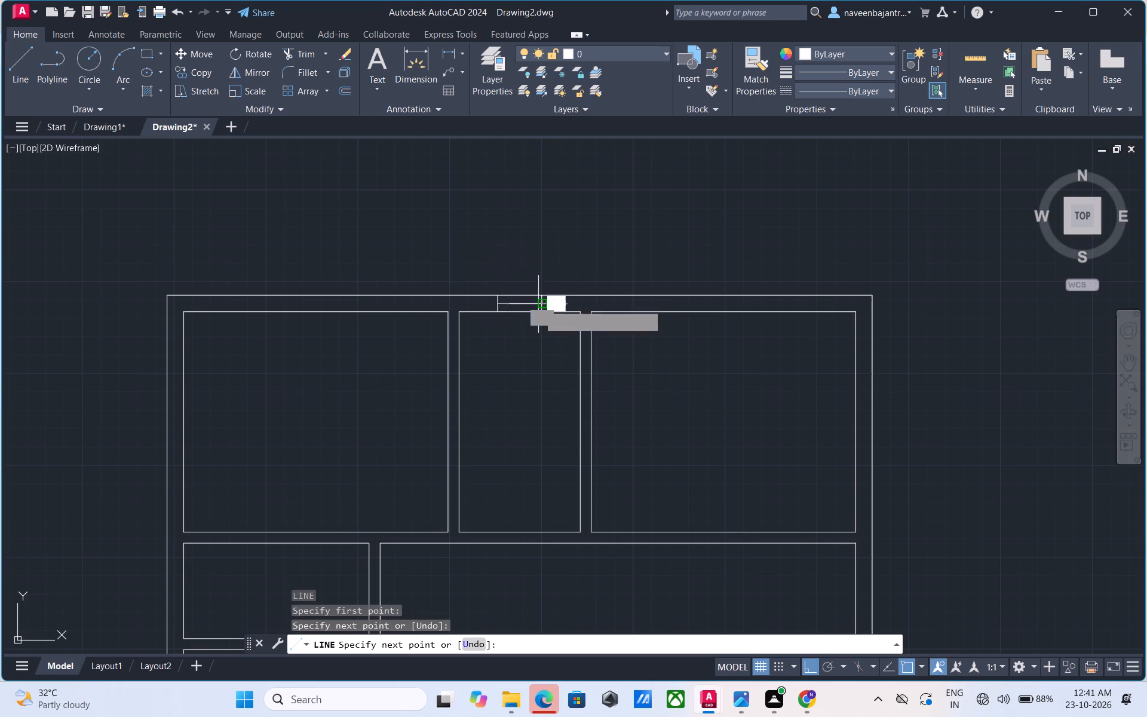
key("Escape")
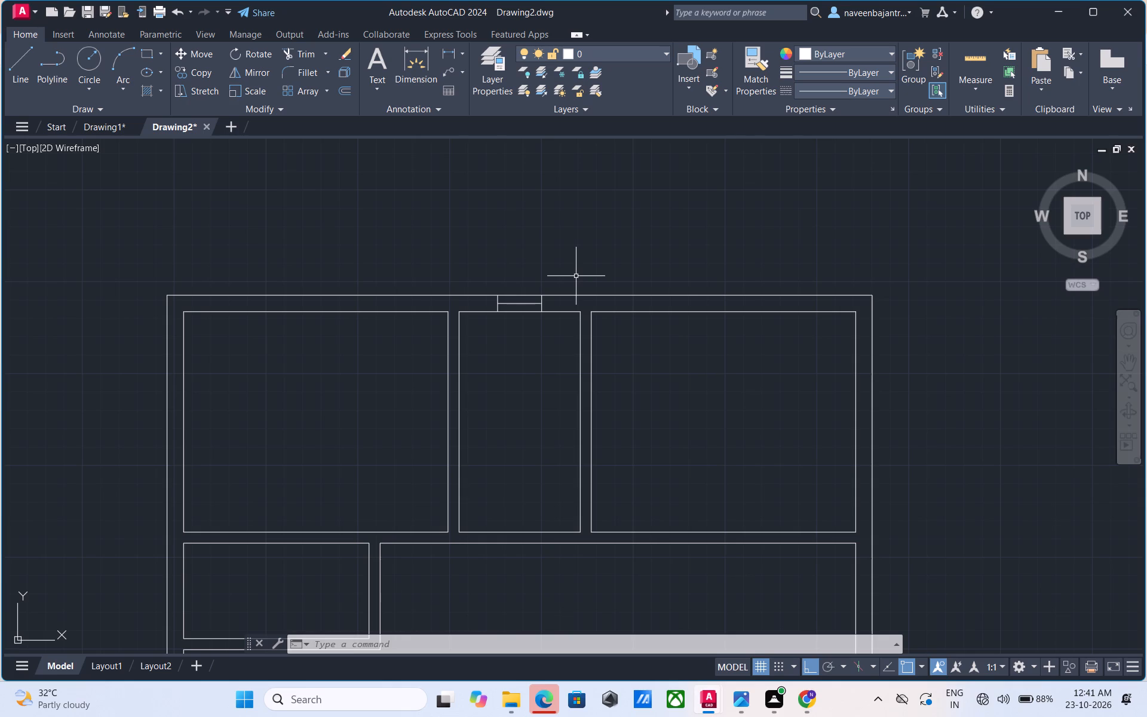
Draw a horizontal line across the right outer wall at the midpoint of the top-right room, trimming the part outside the wall.
scroll(576, 276, "down", 1)
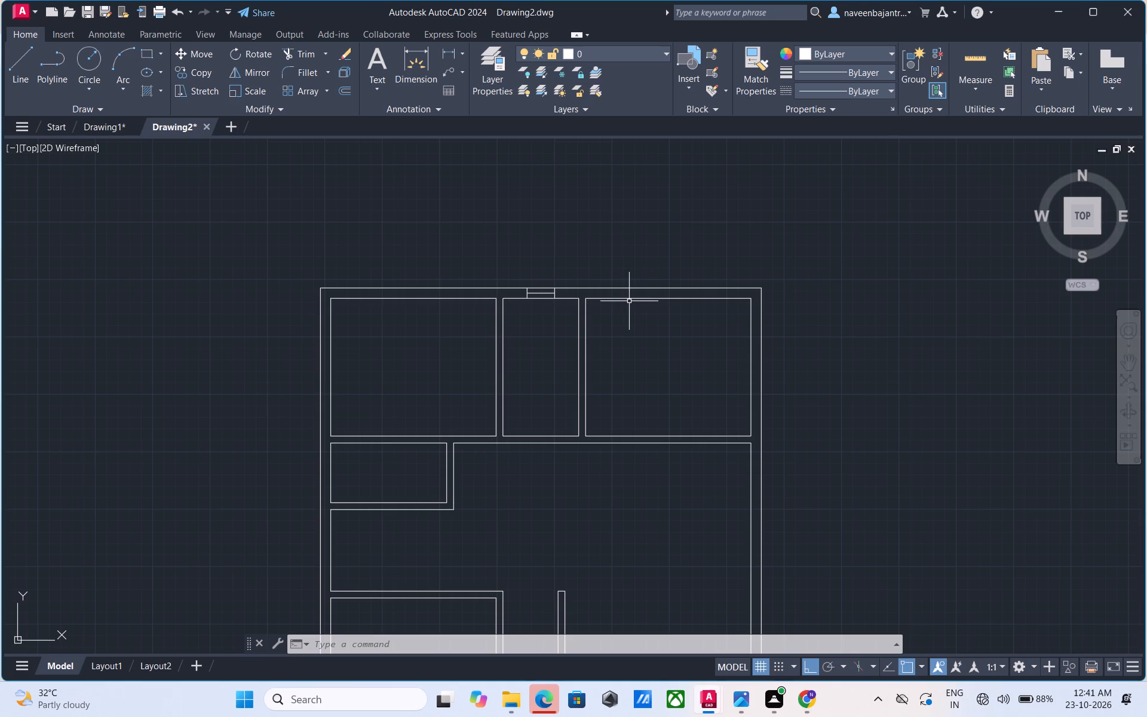
scroll(634, 311, "down", 1)
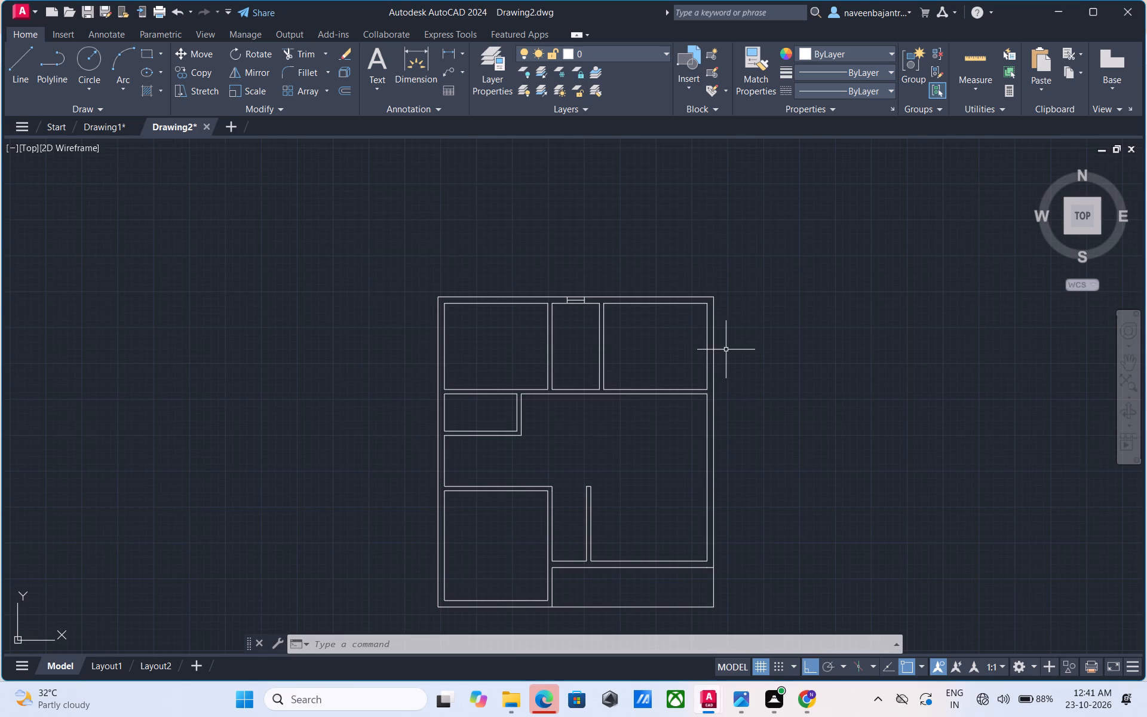
scroll(716, 409, "up", 2)
key("Escape")
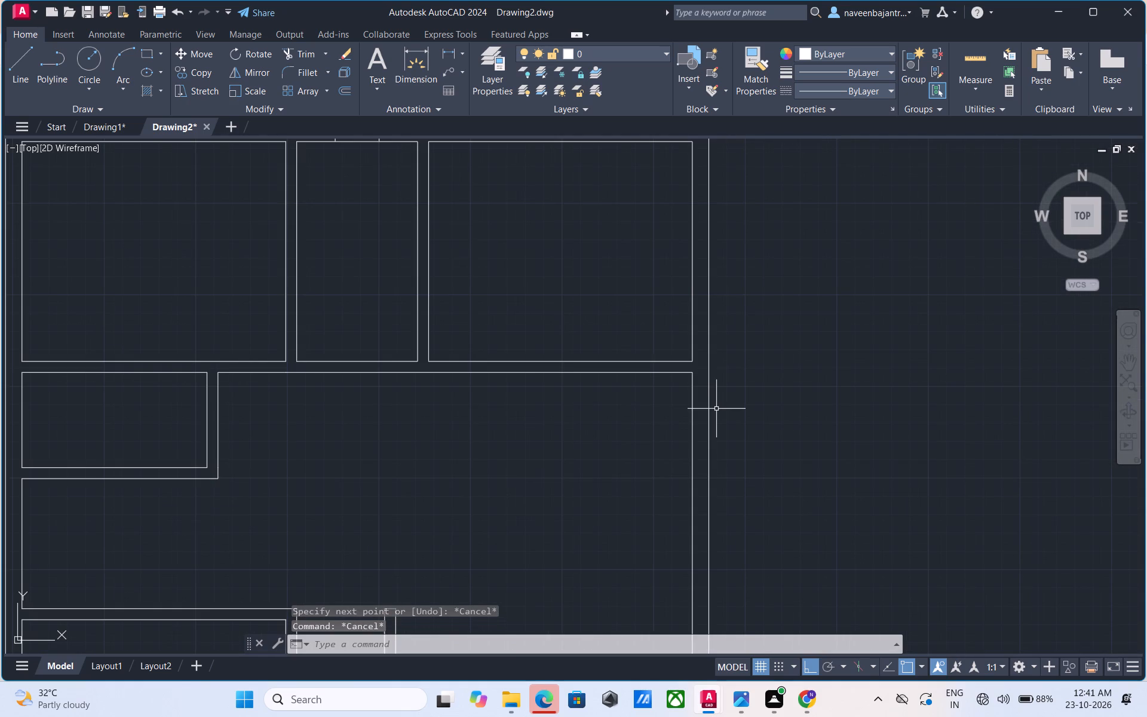
type("L")
key("space")
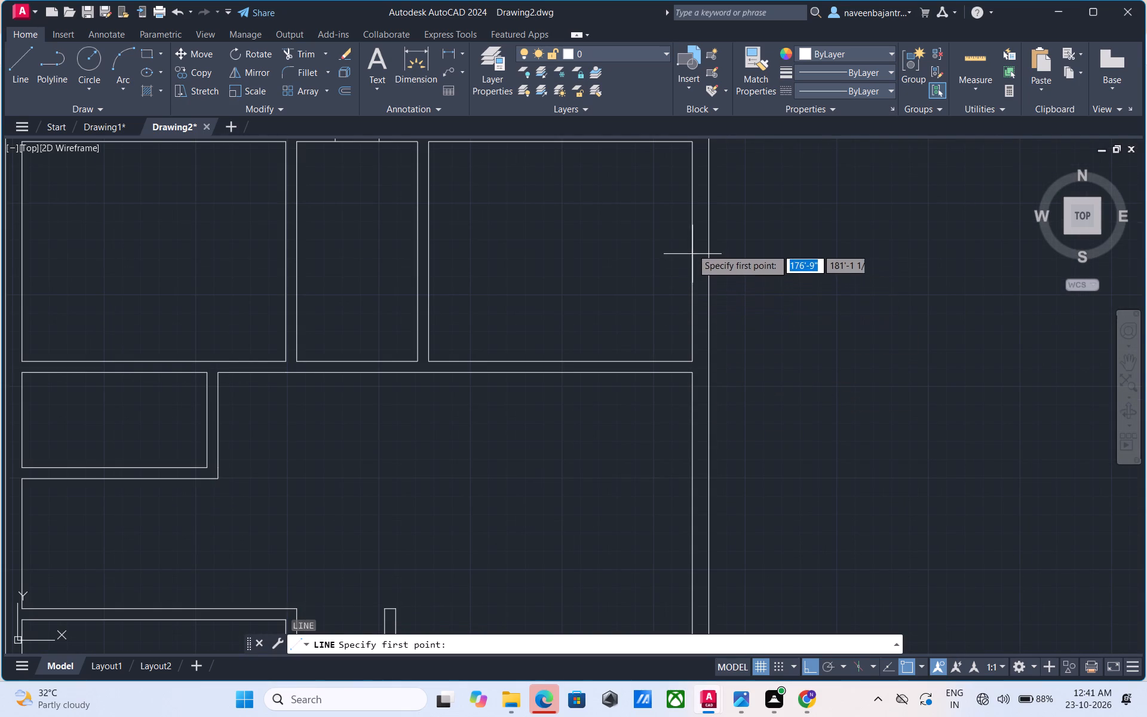
left_click(691, 250)
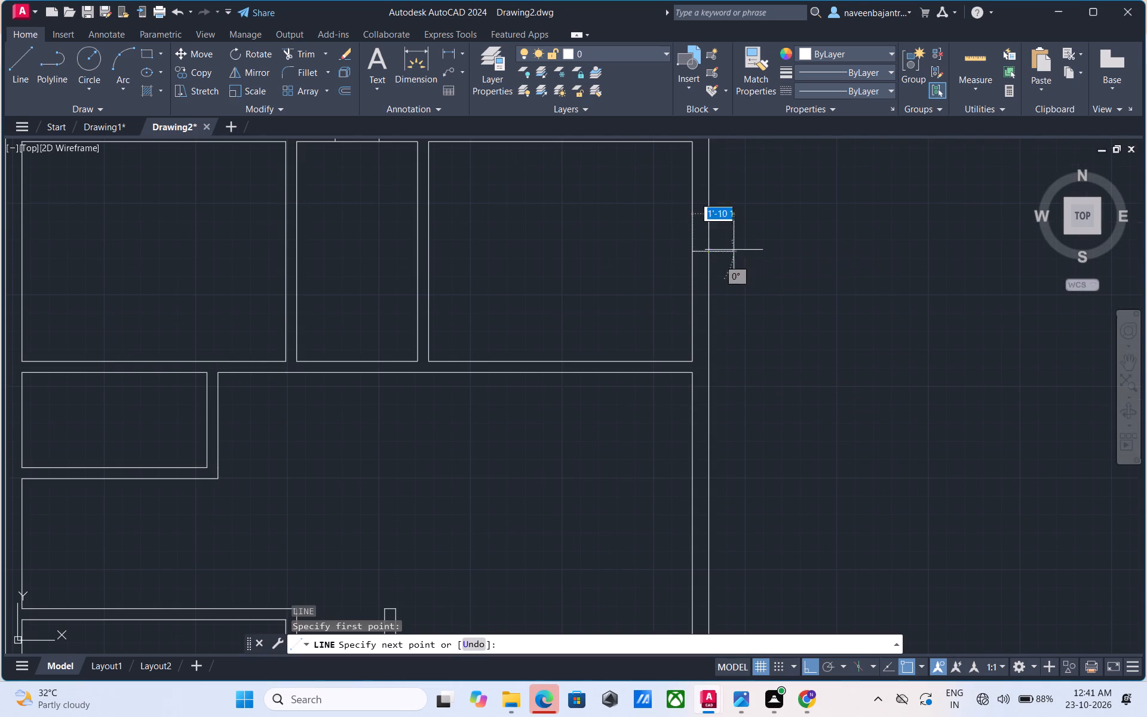
left_click(754, 250)
key("Escape")
type("TR")
key("space")
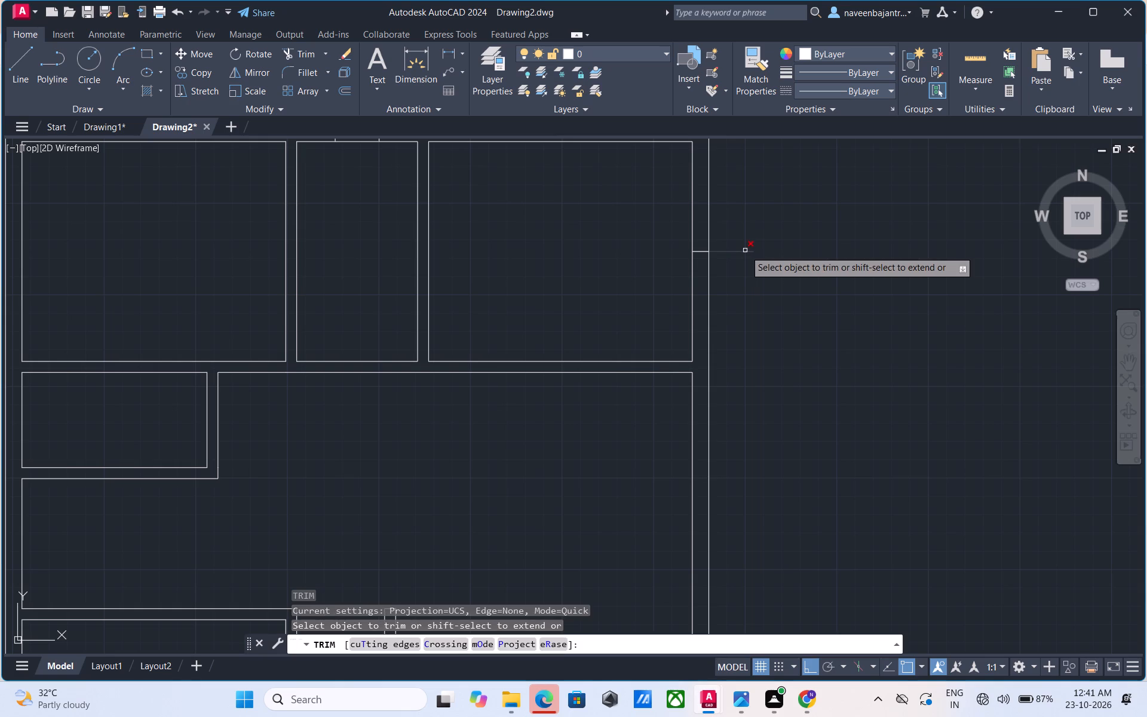
left_click(743, 250)
key("Escape")
Offset the short line in the right wall 2.5' upward and downward and trim away the original middle line.
type("O 2.5'")
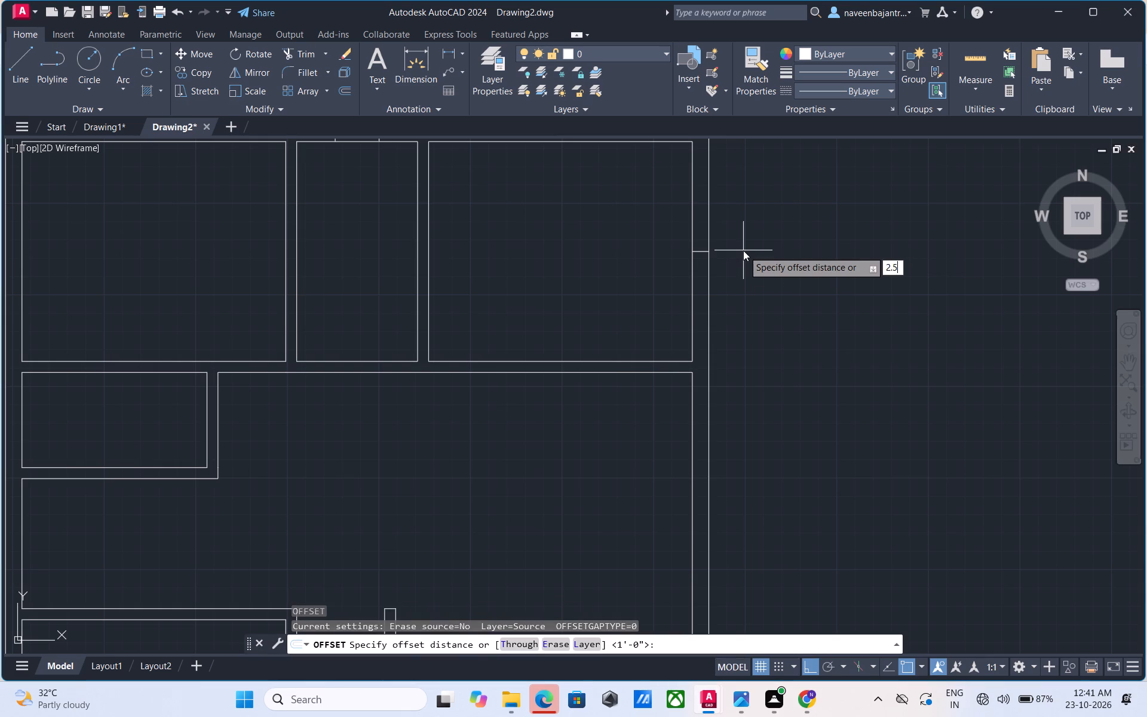
key("Return")
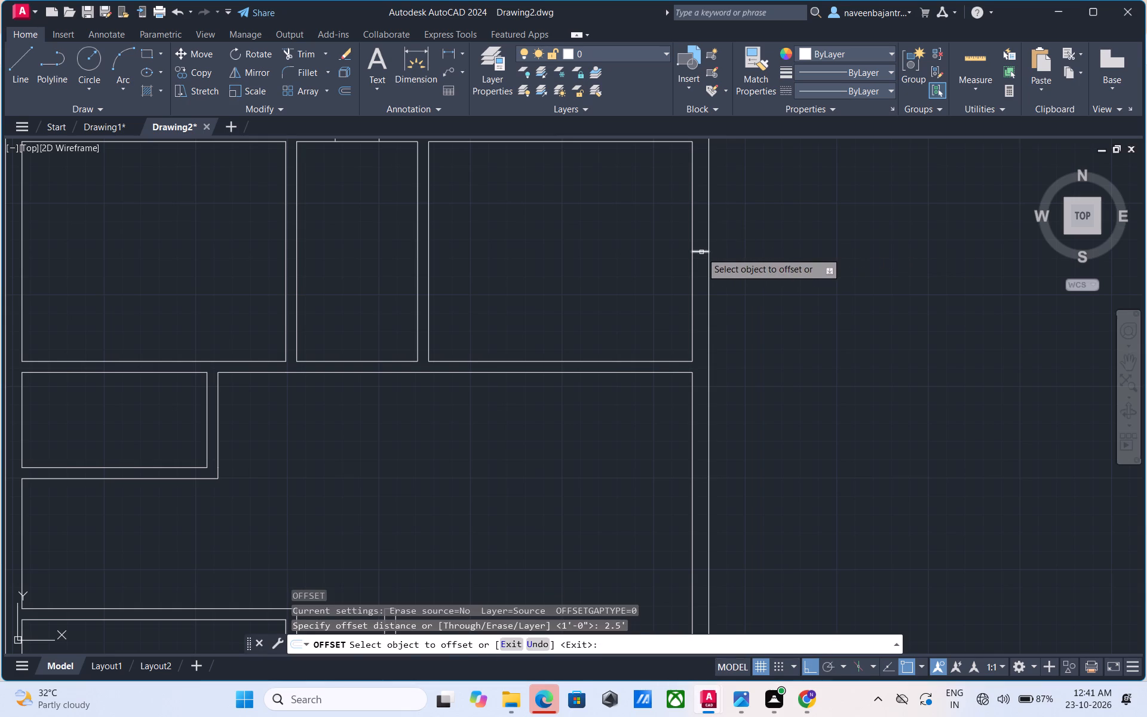
left_click(701, 252)
left_click(697, 213)
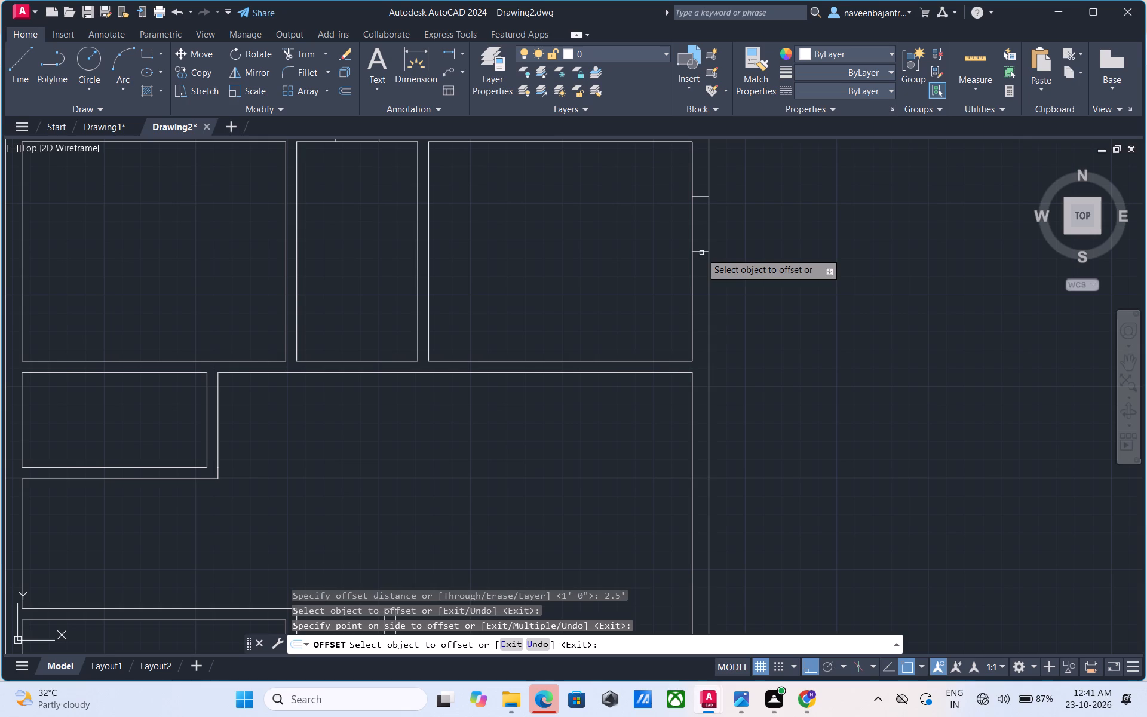
left_click(700, 250)
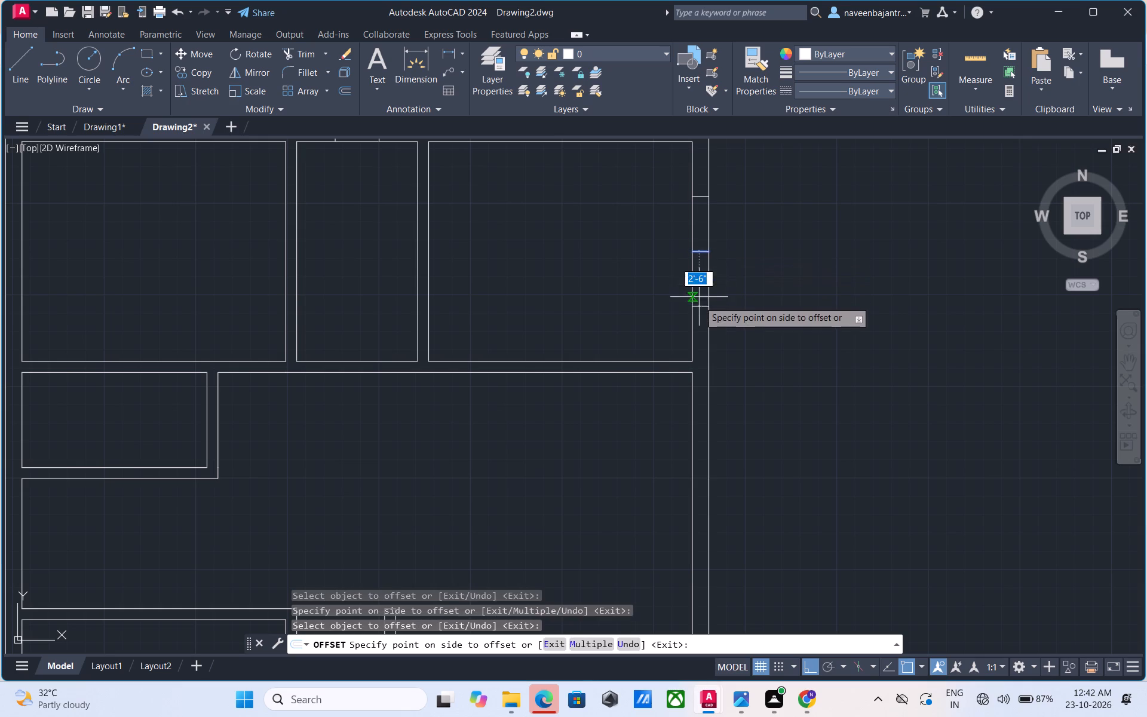
left_click(699, 301)
key("Escape")
type("TR")
key("space")
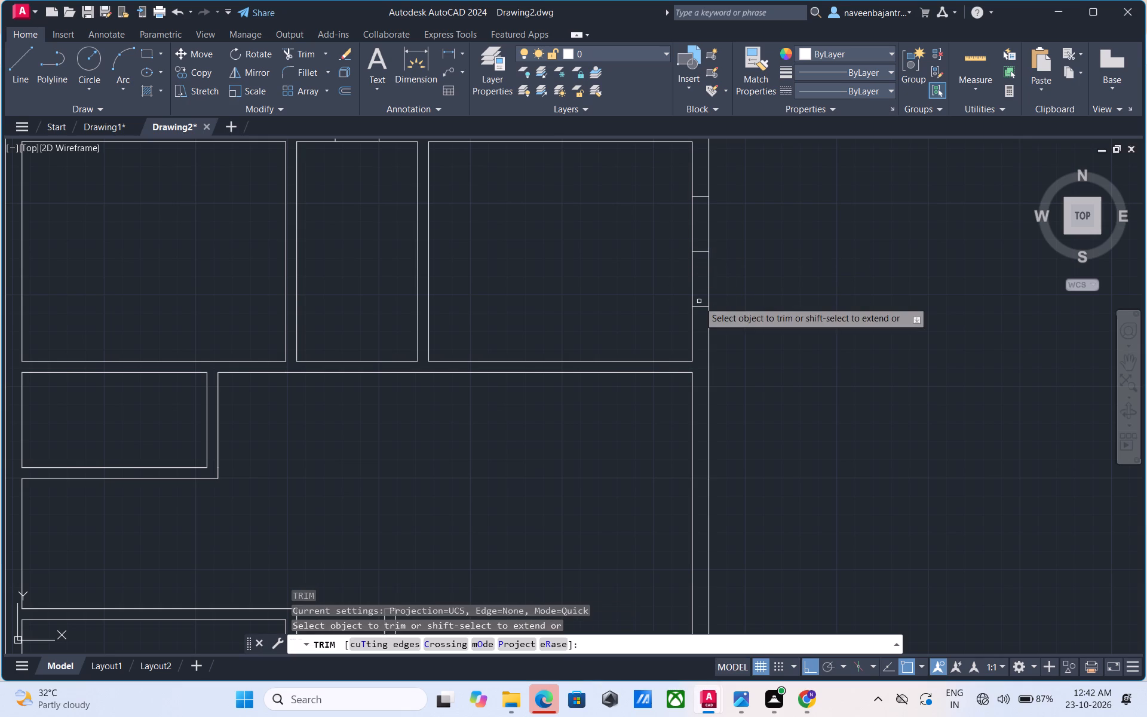
key("Escape")
type("TR")
key("space")
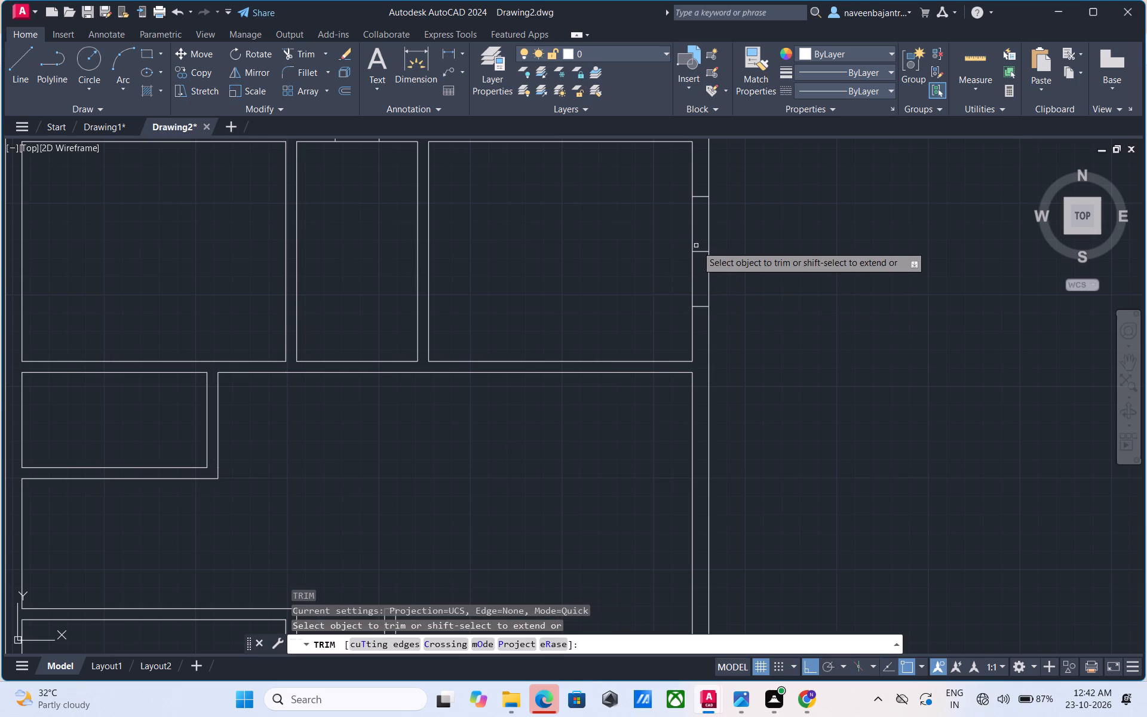
left_click(700, 253)
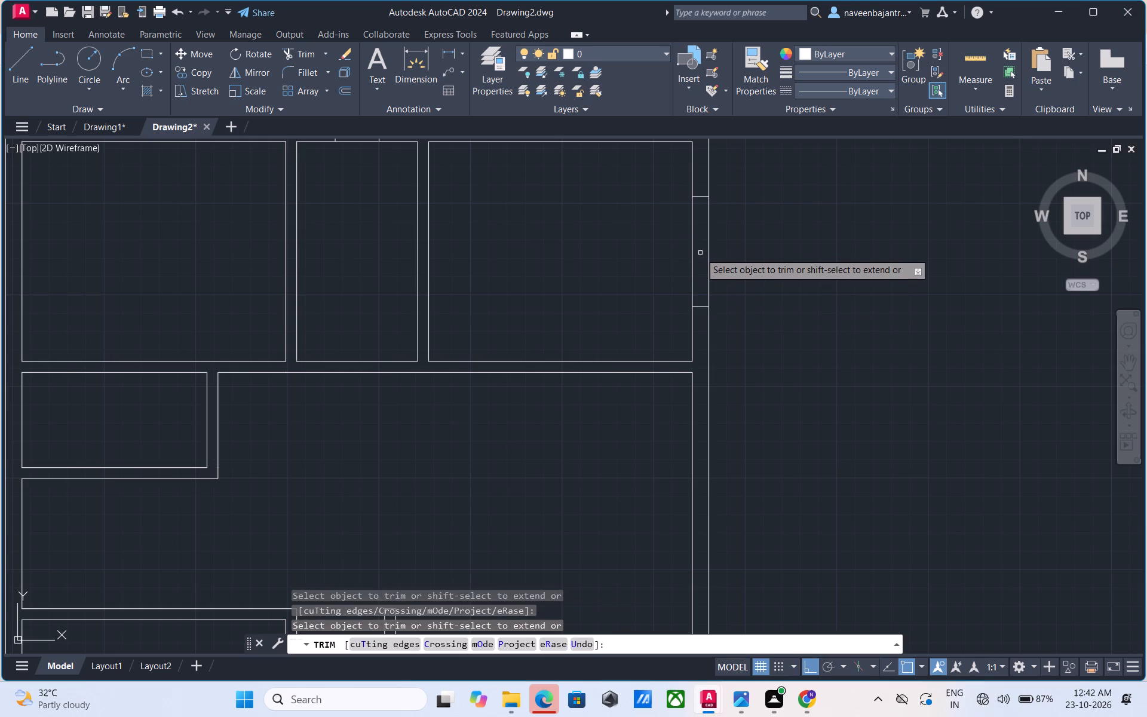
key("Escape")
Draw the window's vertical center line in the right wall between the end lines' midpoints, turning Ortho off.
type("L")
key("space")
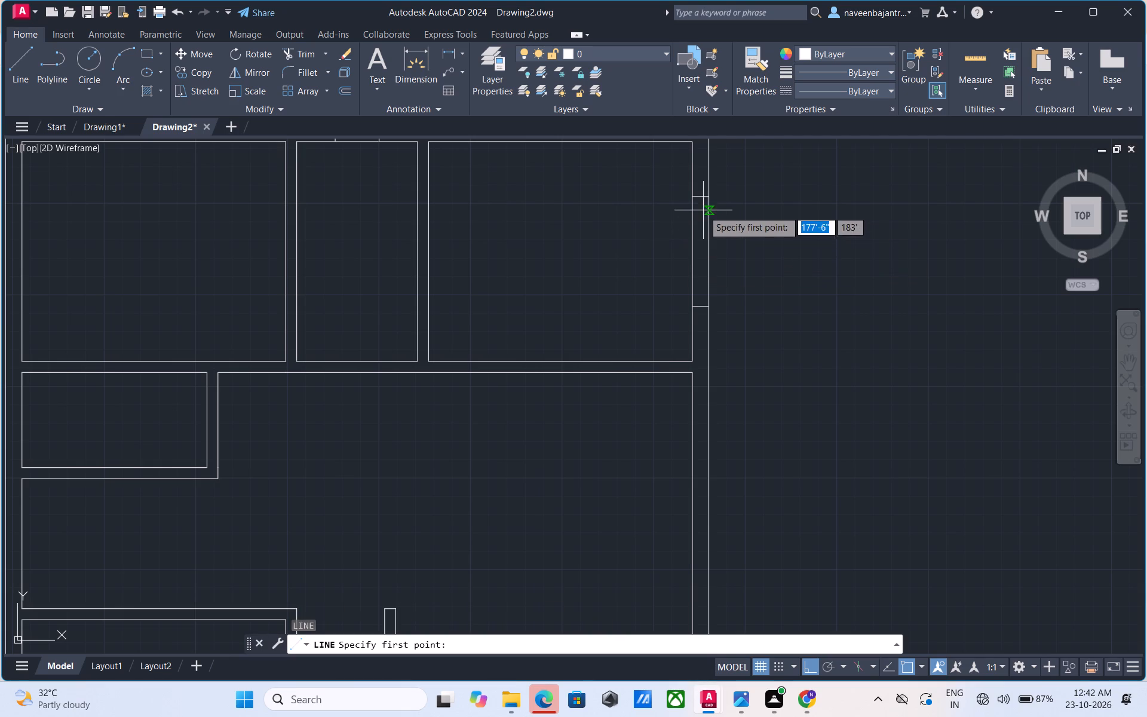
left_click(700, 200)
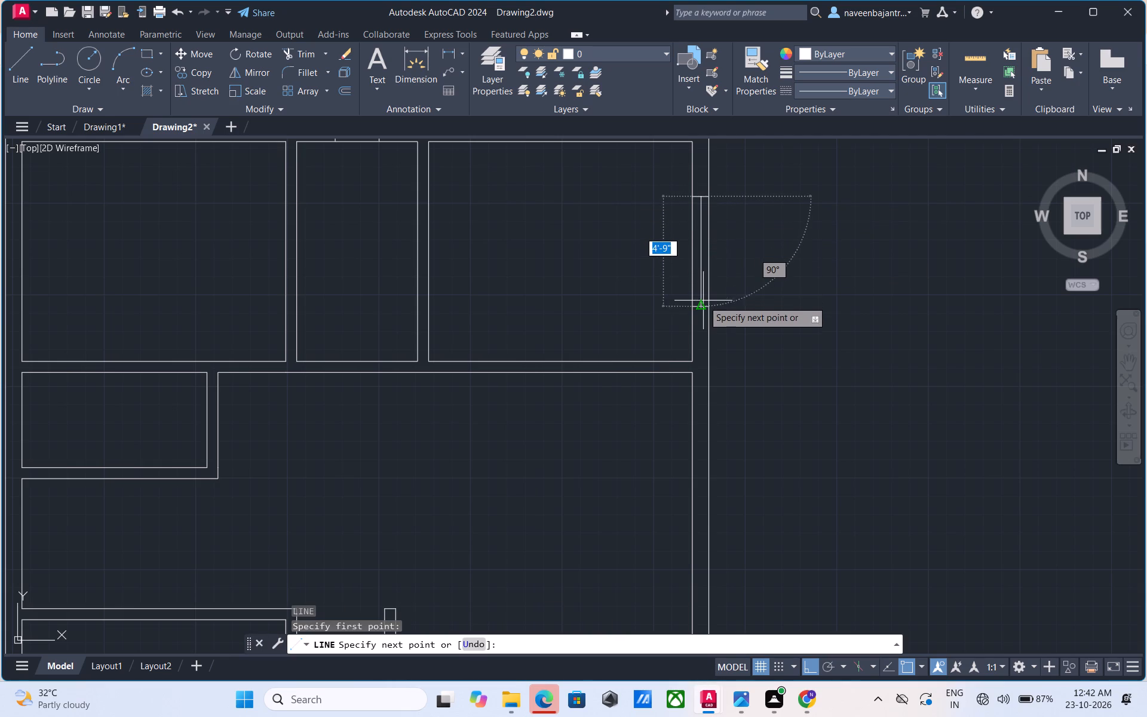
key("F8")
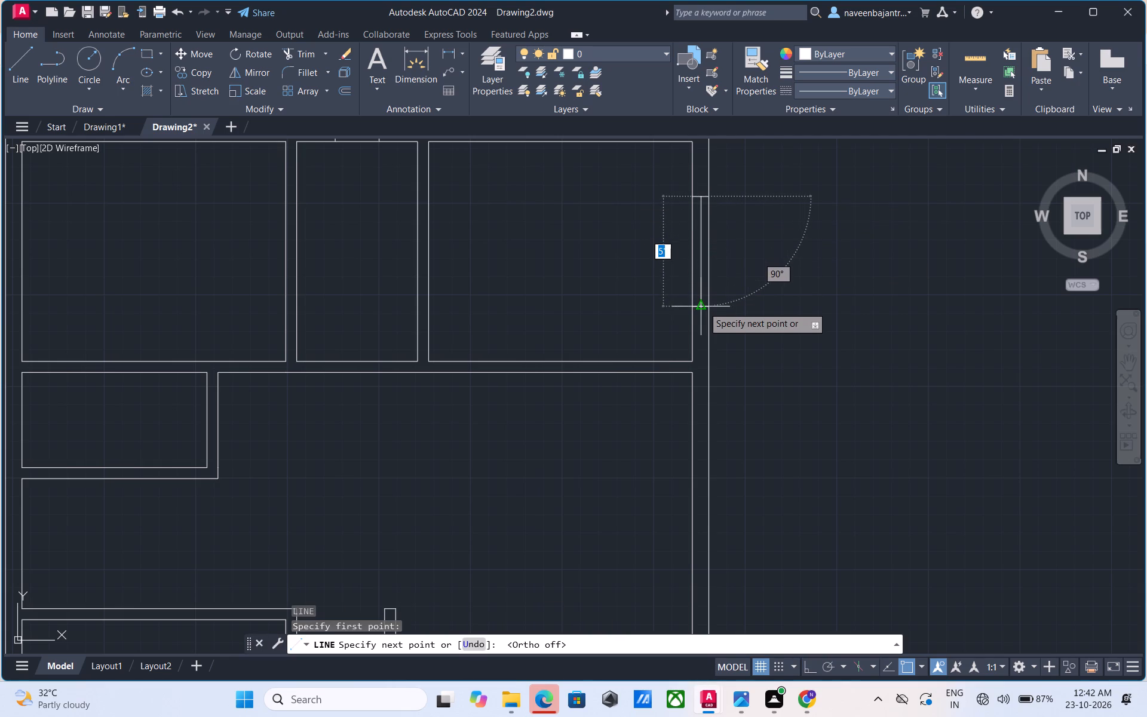
left_click(703, 307)
key("Escape")
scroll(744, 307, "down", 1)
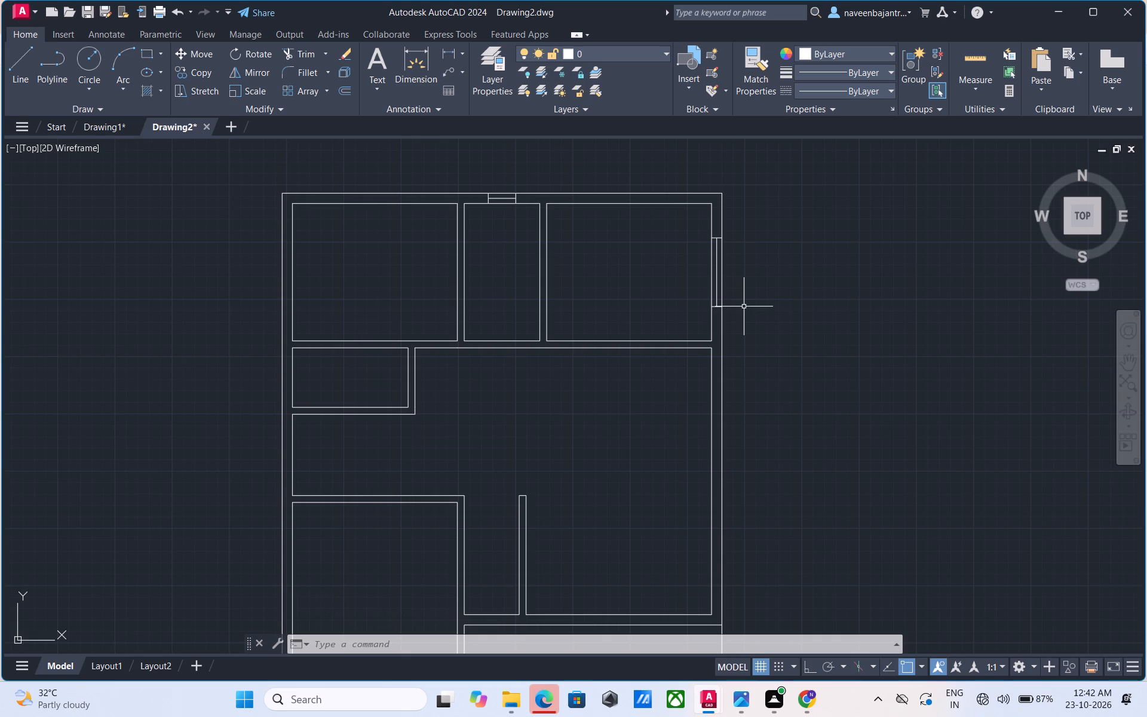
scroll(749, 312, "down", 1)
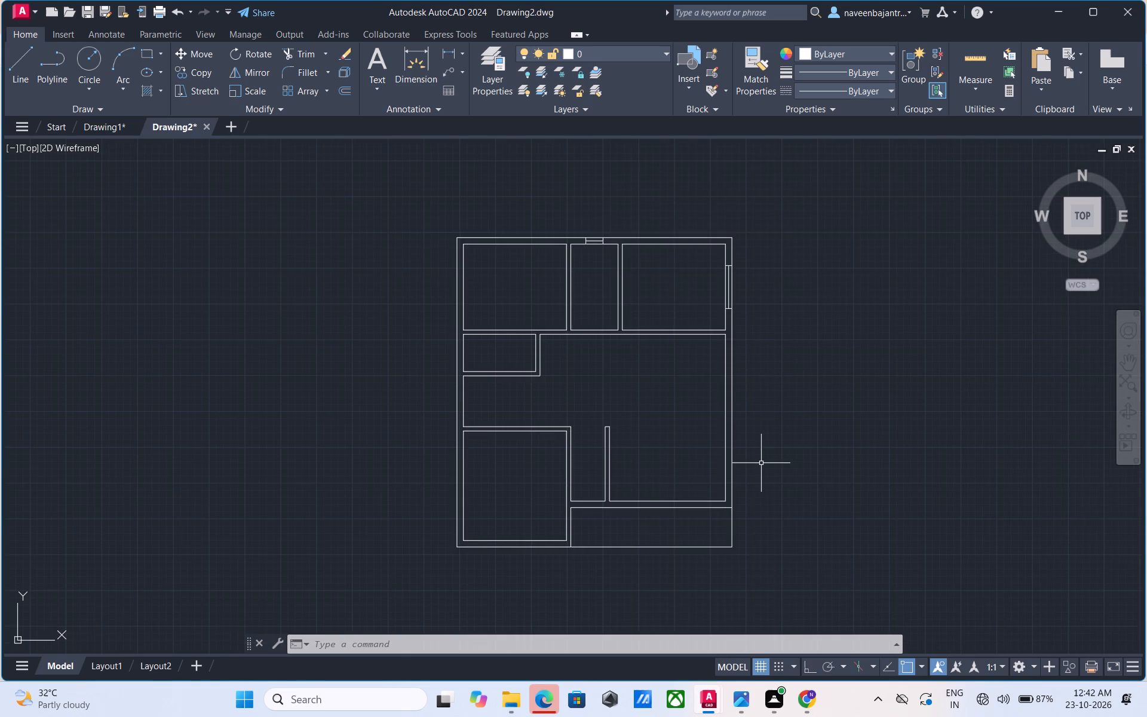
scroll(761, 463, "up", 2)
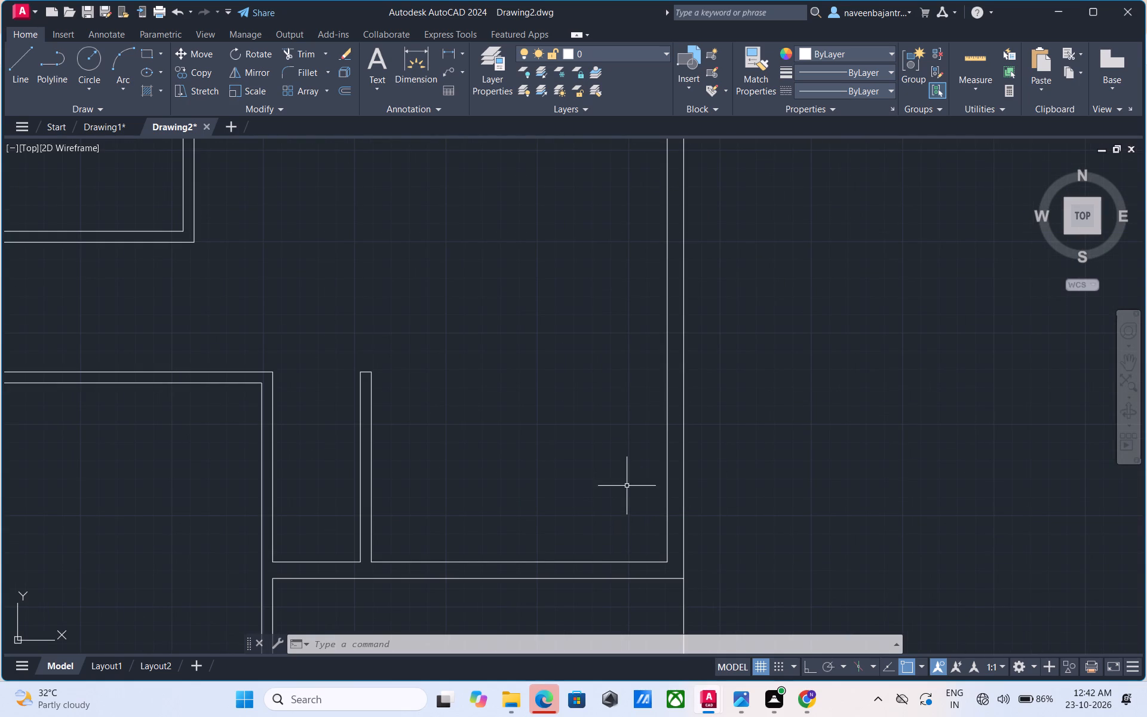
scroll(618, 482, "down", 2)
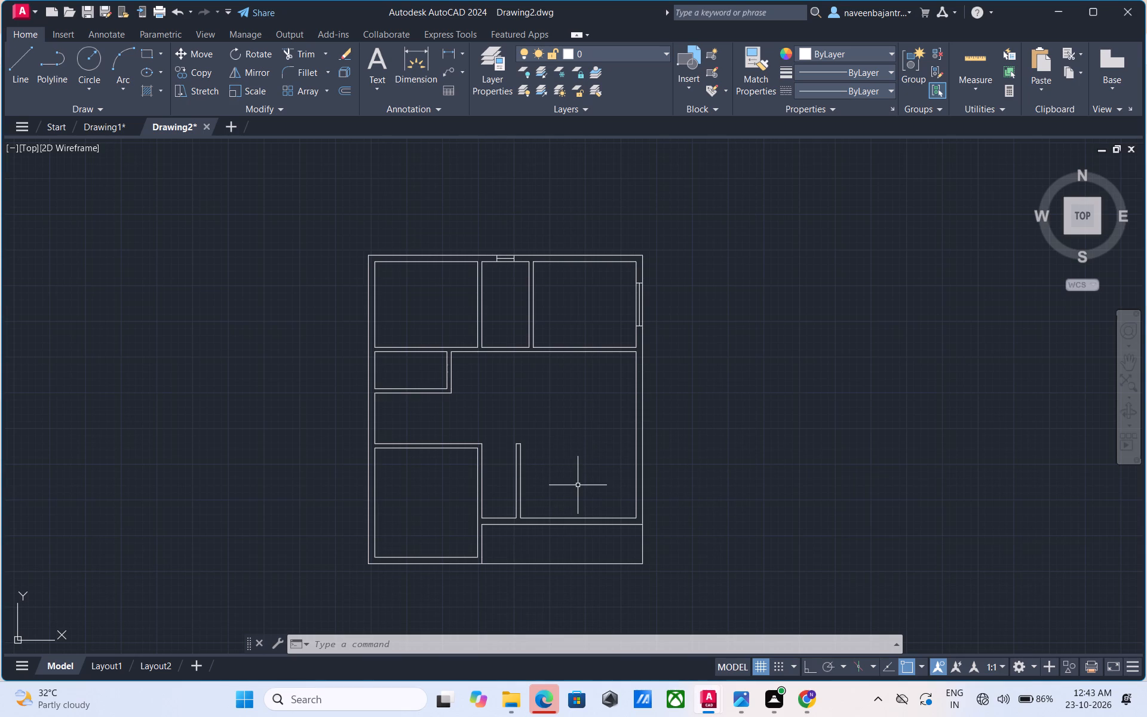
Measure the inner width of the bottom-right room between the short partition wall and the right outer wall.
scroll(578, 485, "down", 3)
scroll(571, 523, "up", 3)
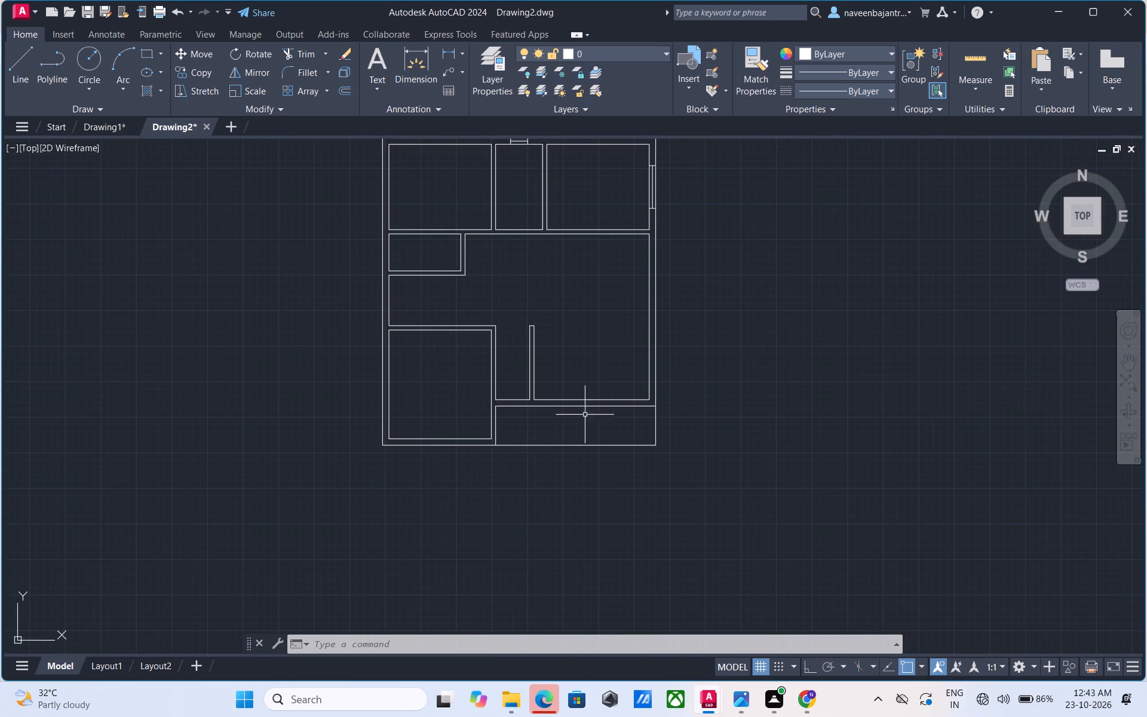
scroll(604, 330, "up", 1)
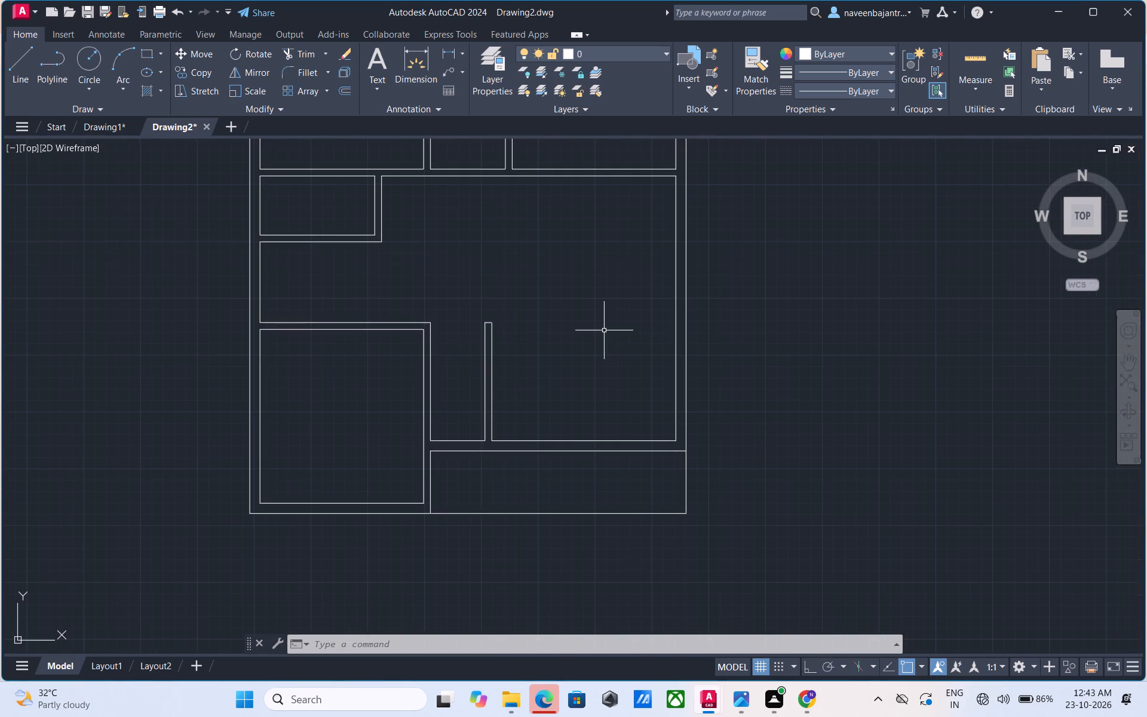
key("Escape")
key("Escape")
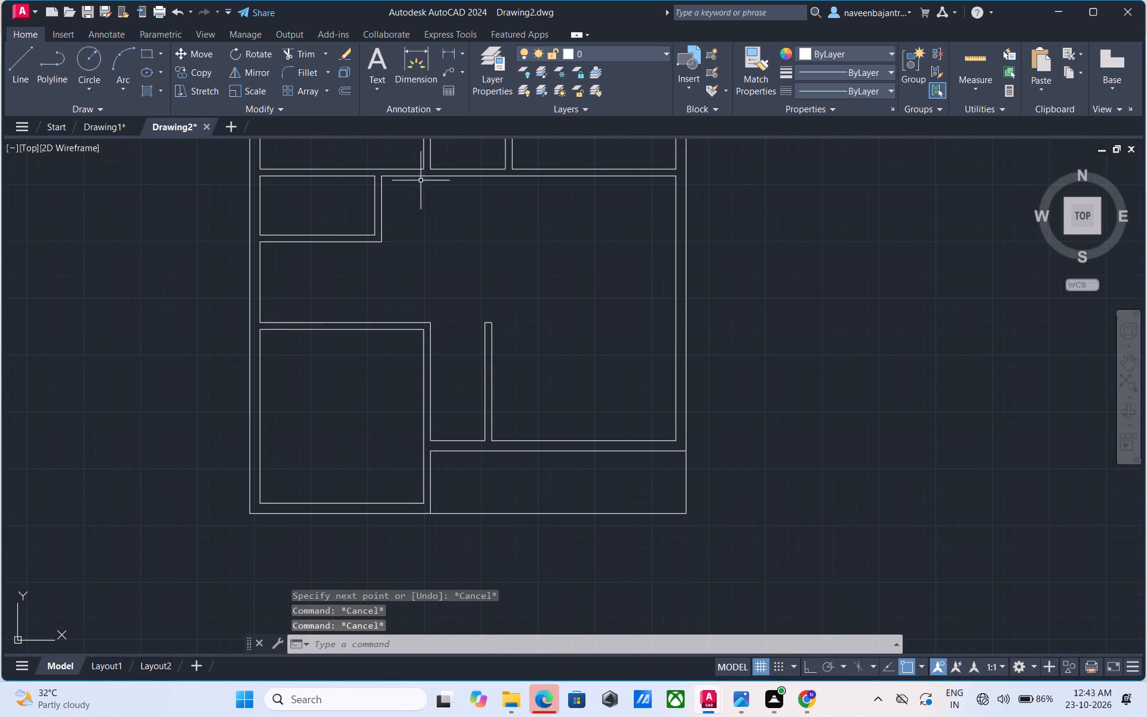
left_click(419, 69)
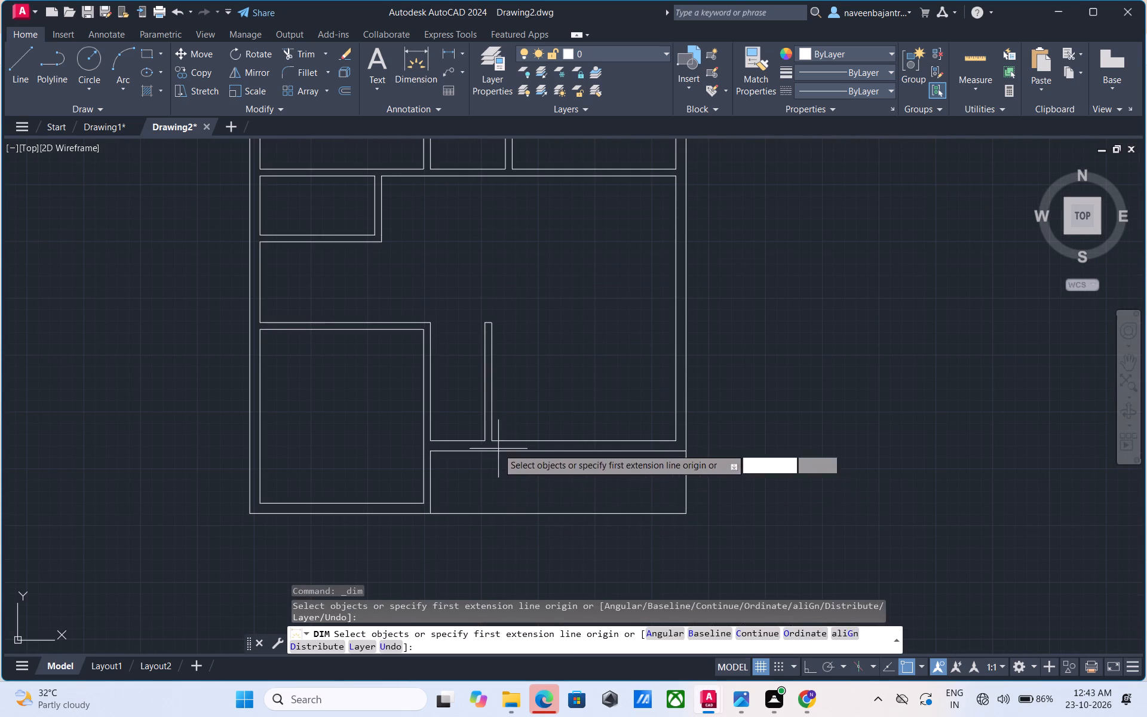
left_click(491, 440)
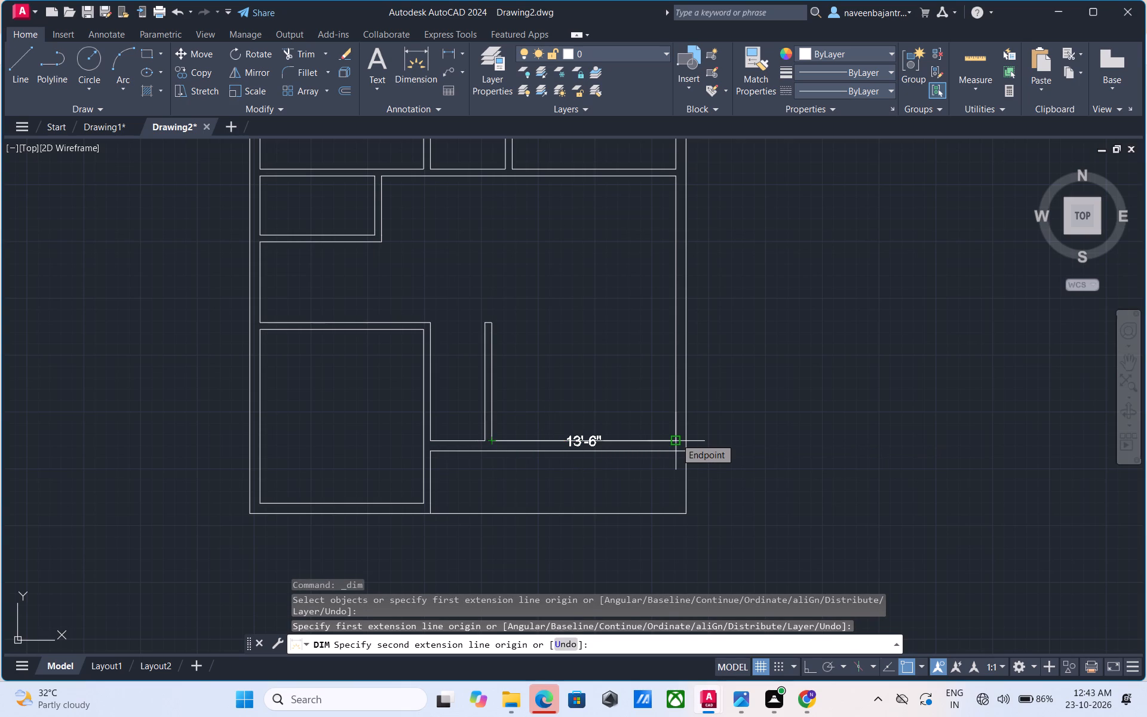
key("Escape")
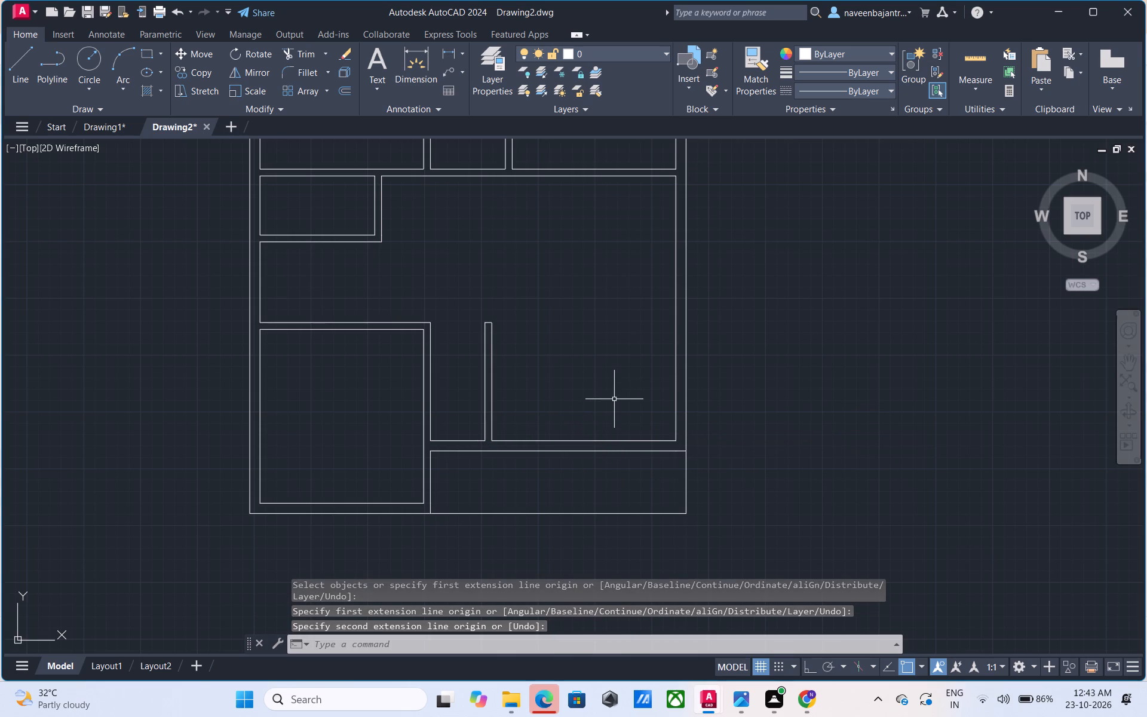
key("Escape")
Offset the bottom-right room's inner bottom wall line 7'4" upward into the room.
key("o")
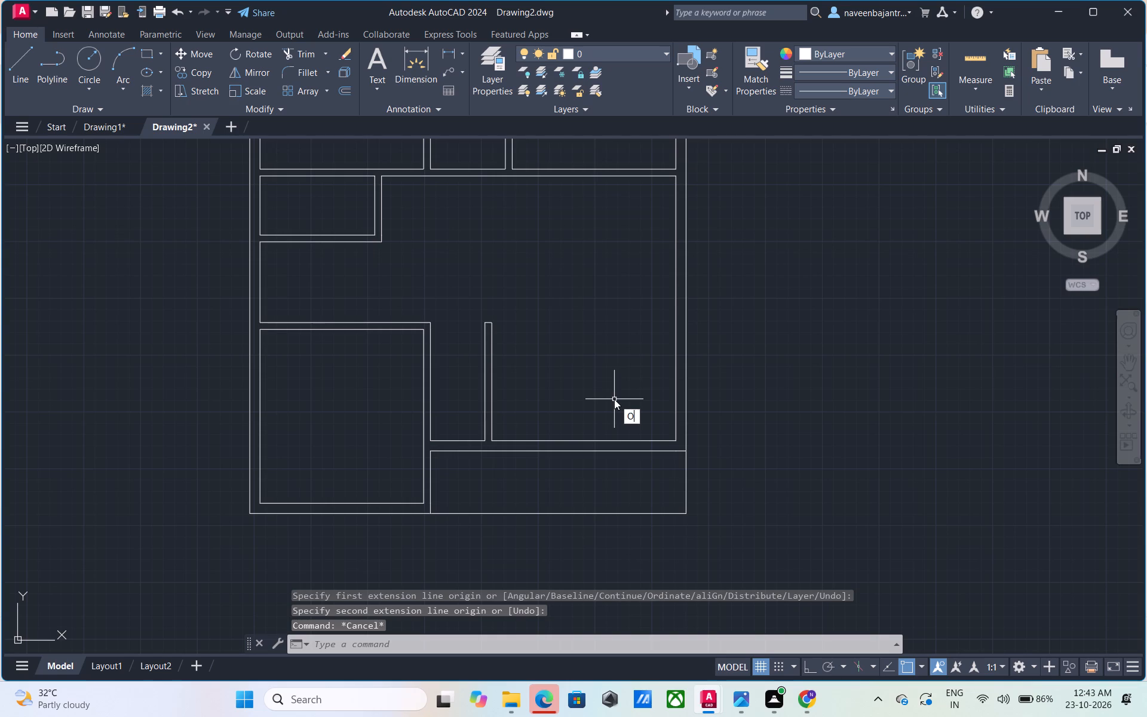
key("space")
key("7")
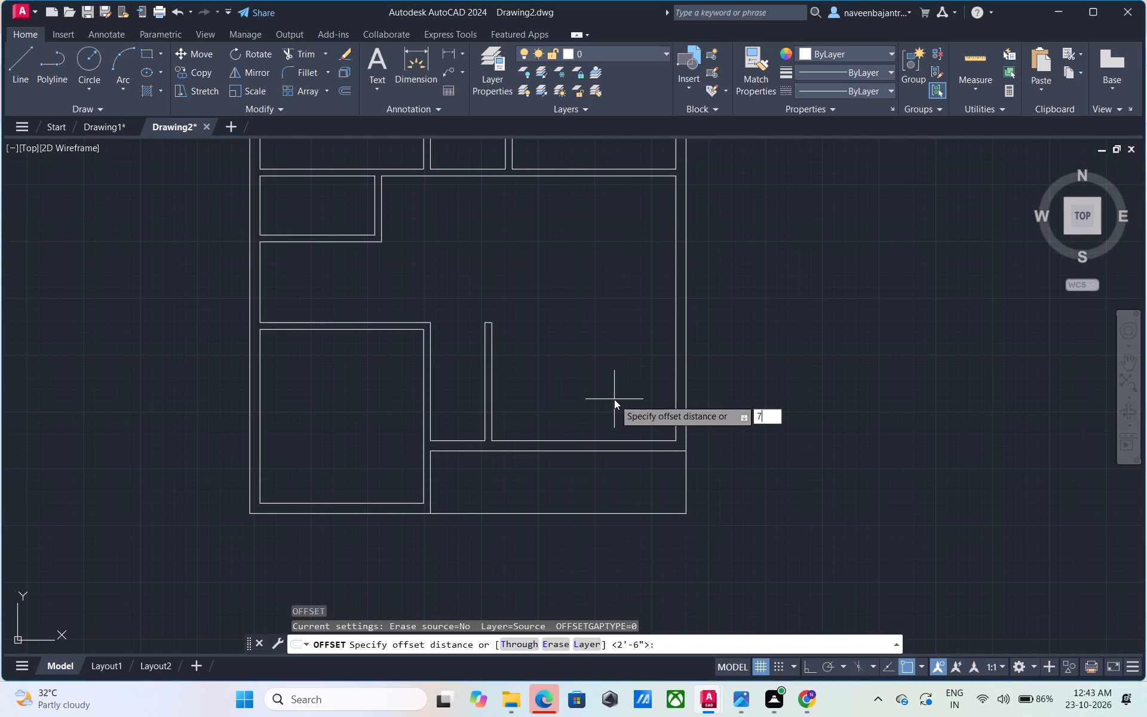
key("apostrophe")
key("4")
key("shift+quotedbl")
key("Return")
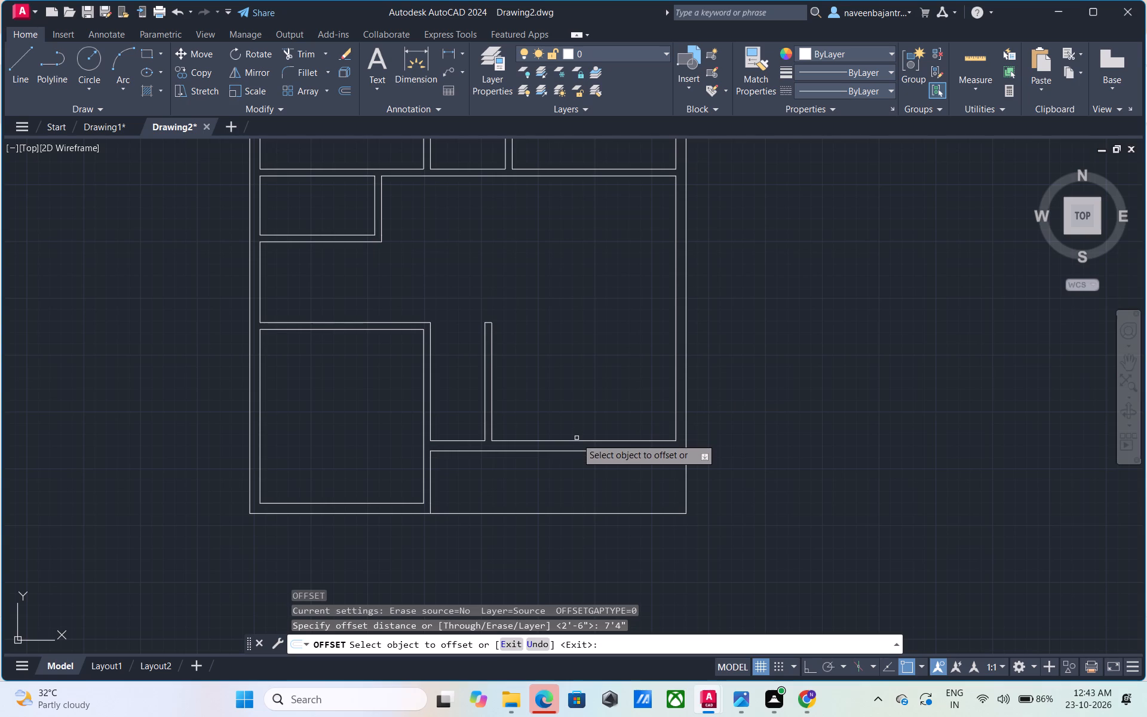
left_click(576, 440)
left_click(579, 401)
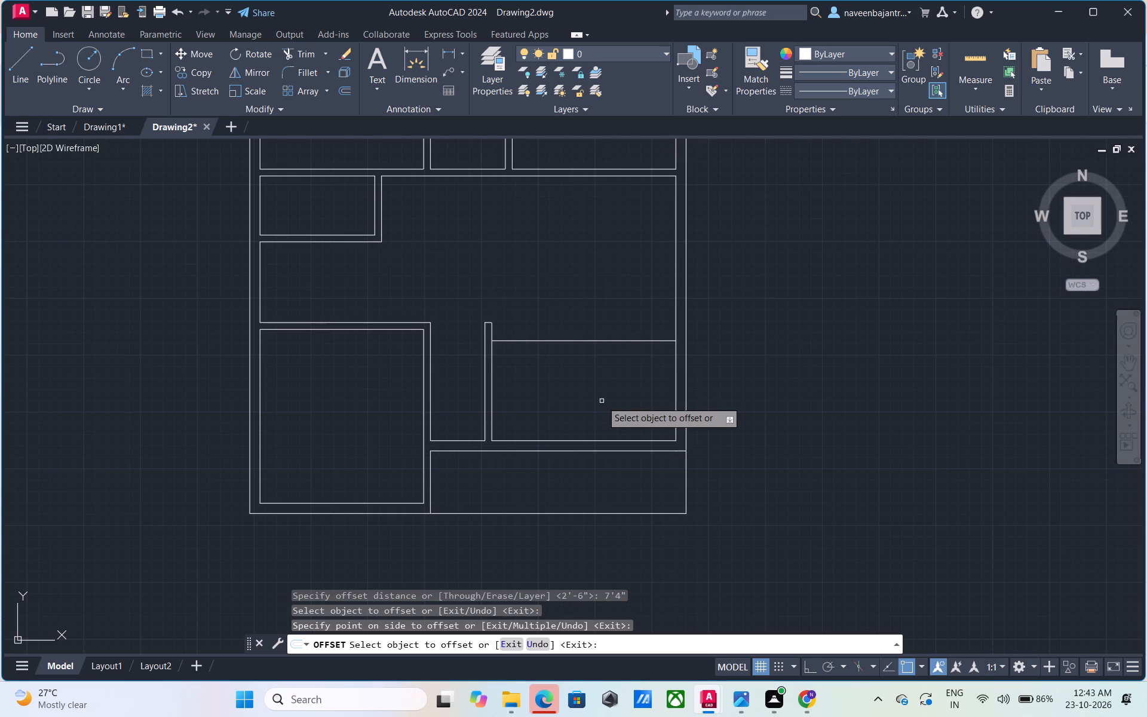
key("Escape")
key("Escape")
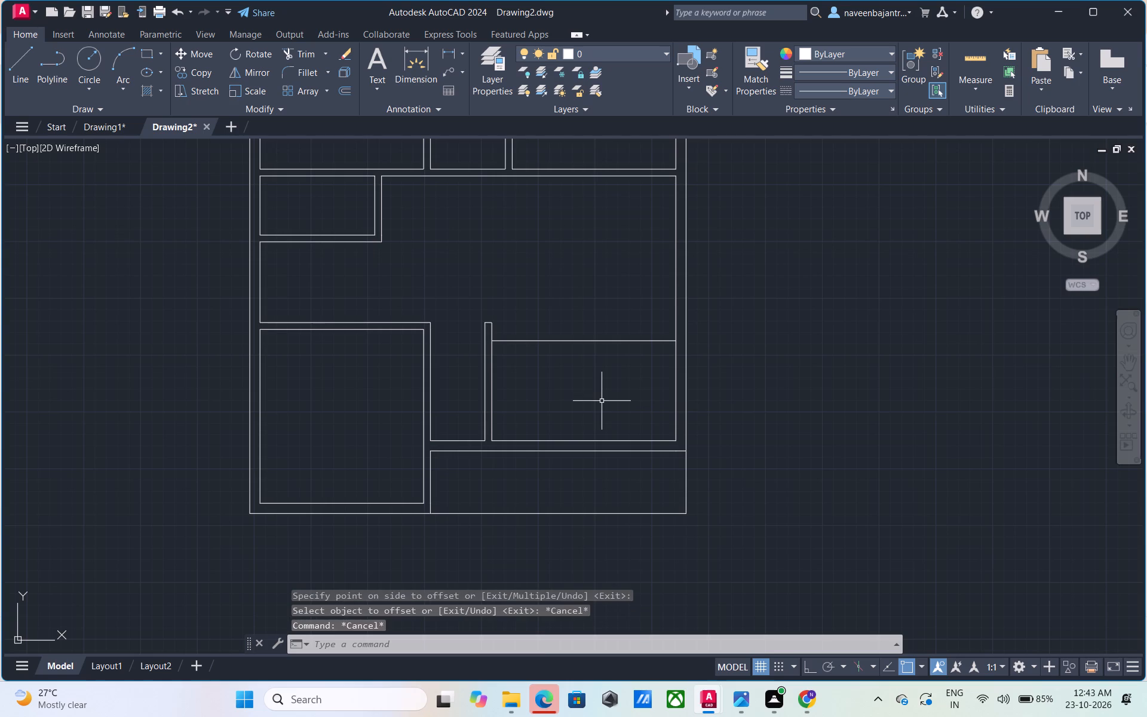
key("Escape")
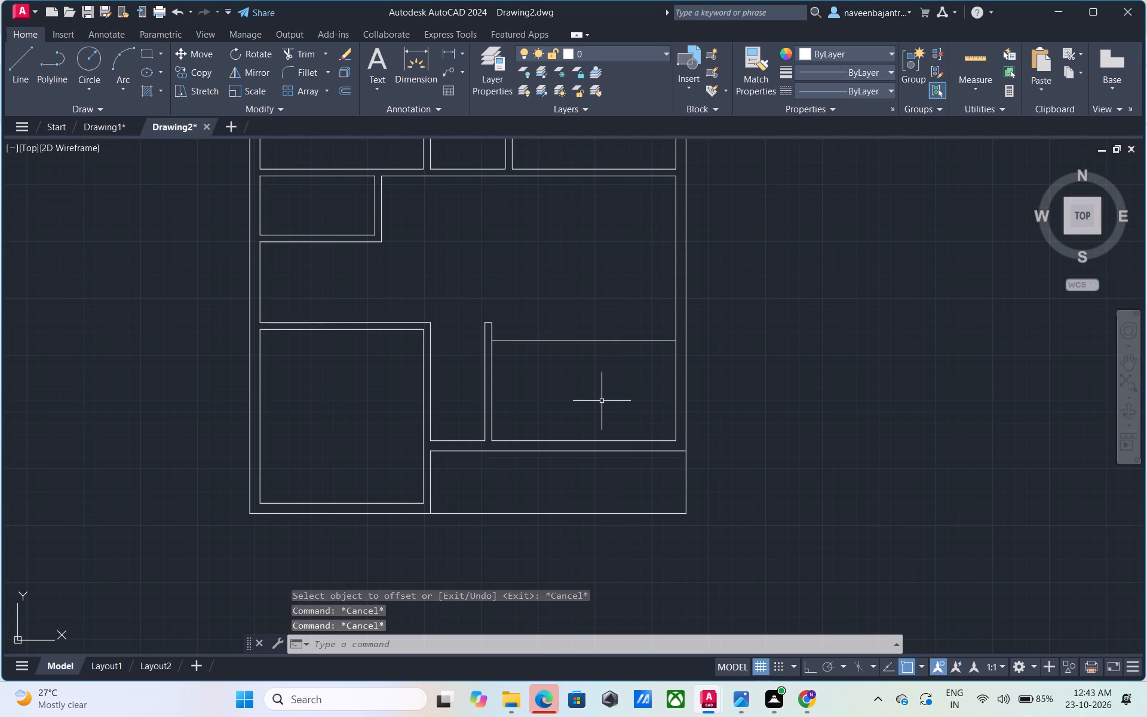
Offset the new horizontal line in the bottom-right room 6" upward to form a wall thickness.
type("O 6")
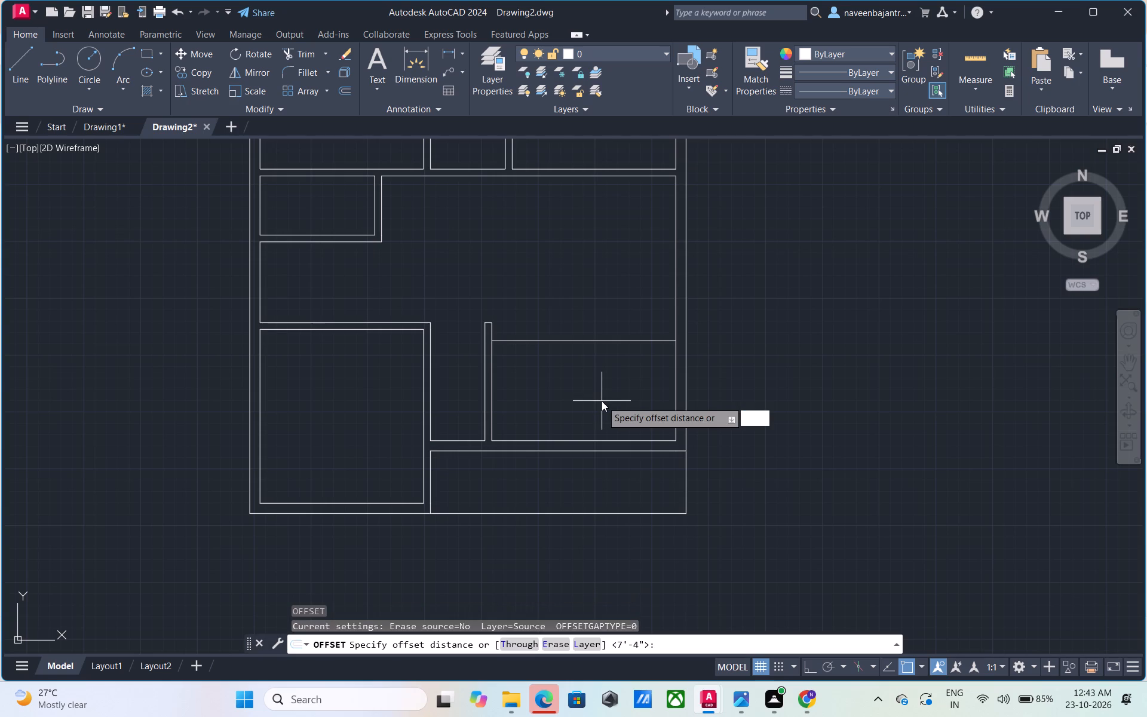
key("shift+quotedbl")
key("Return")
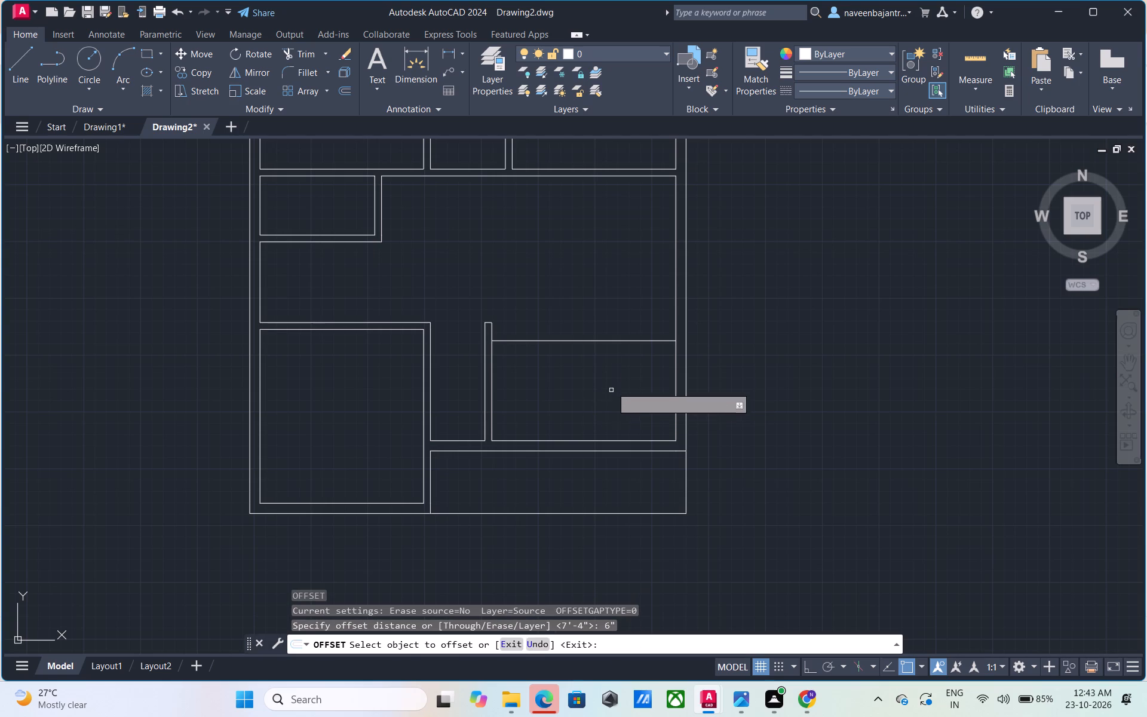
left_click(633, 339)
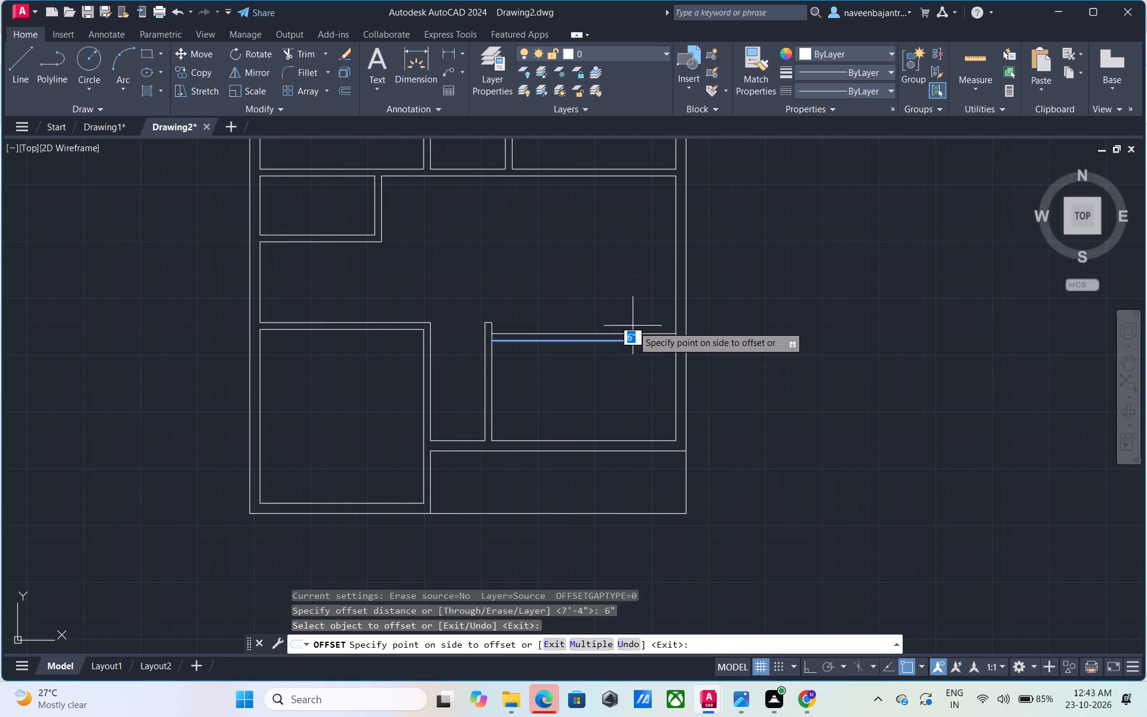
left_click(633, 326)
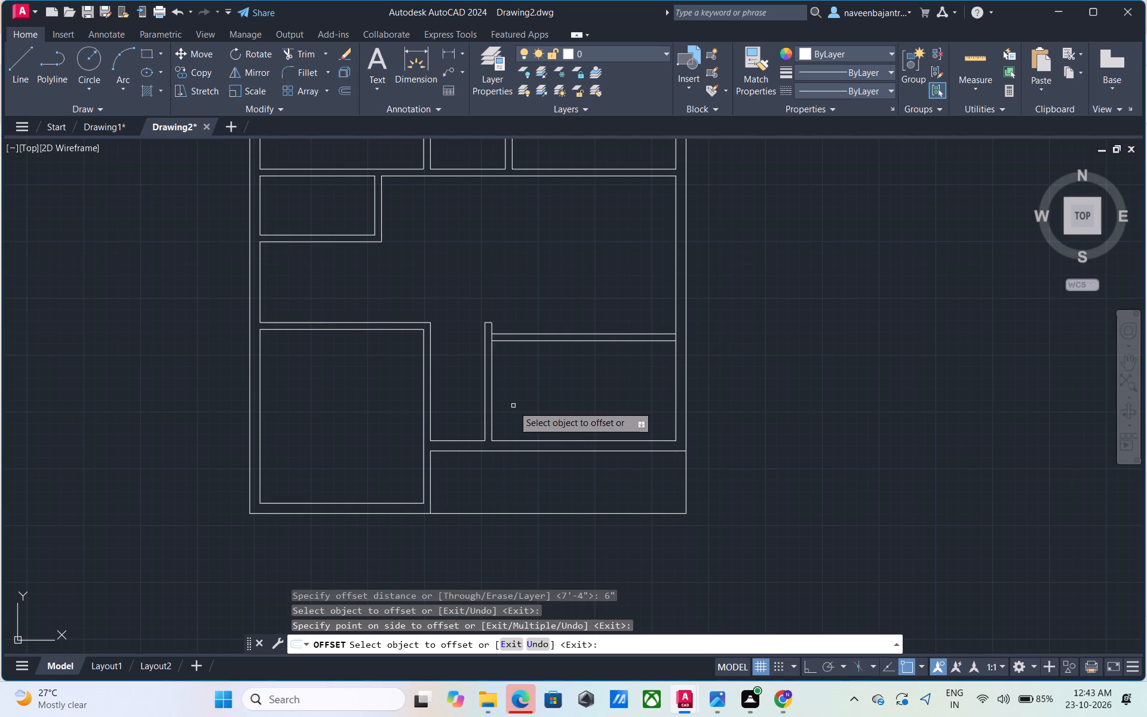
key("Escape")
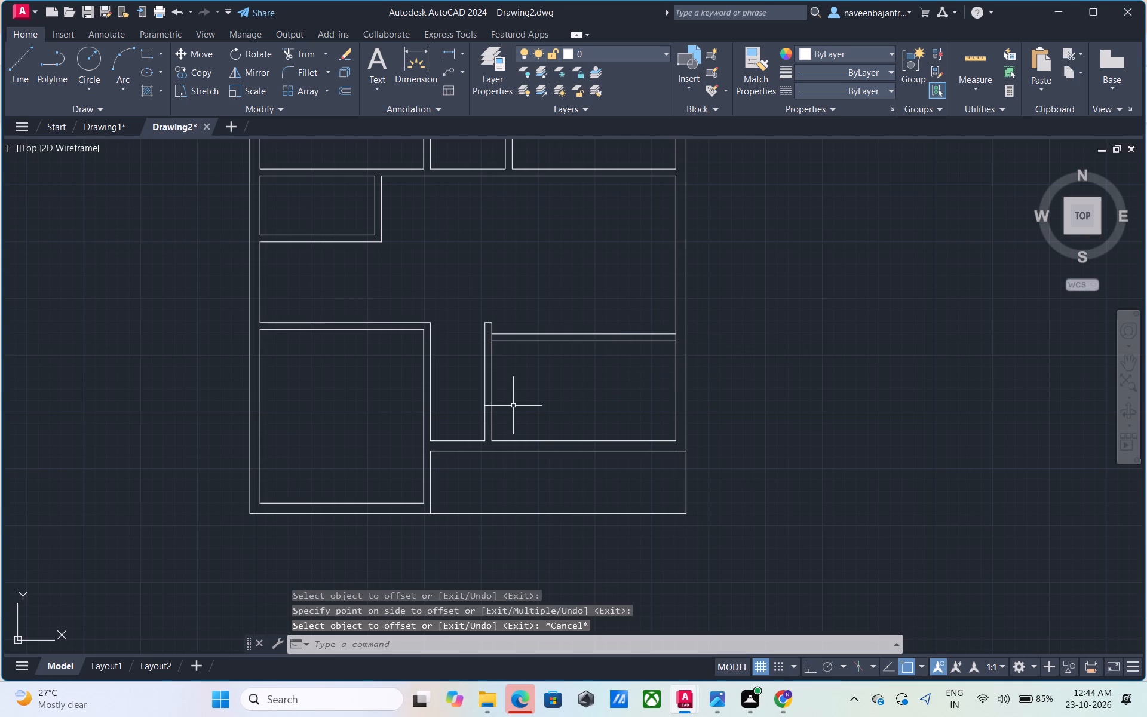
Draw a short vertical line crossing both new horizontal wall lines a short distance inside the right outer wall.
scroll(513, 406, "up", 2)
scroll(513, 406, "down", 1)
key("Escape")
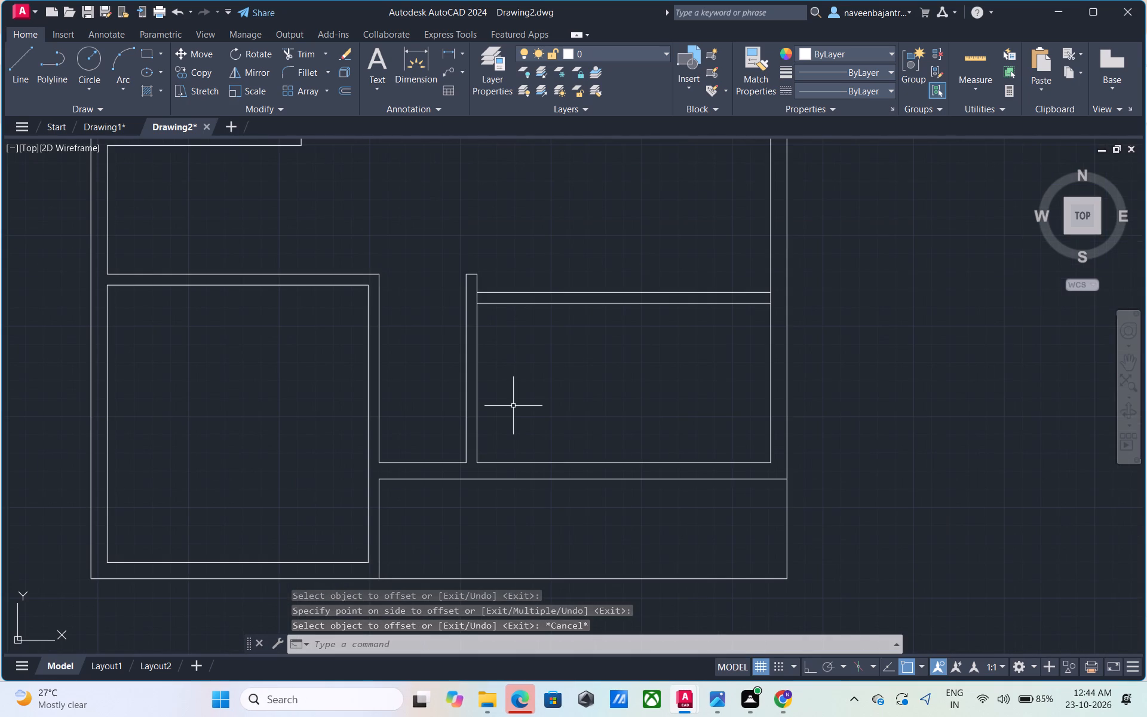
type("L")
key("space")
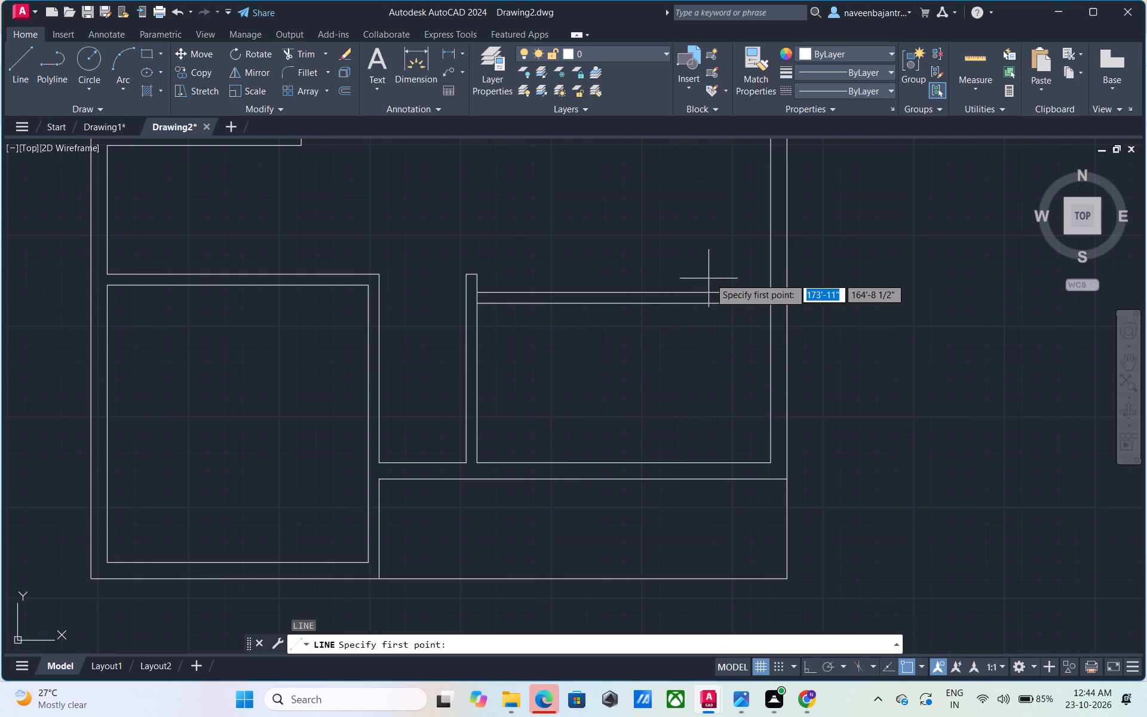
left_click(710, 278)
left_click(710, 332)
key("Escape")
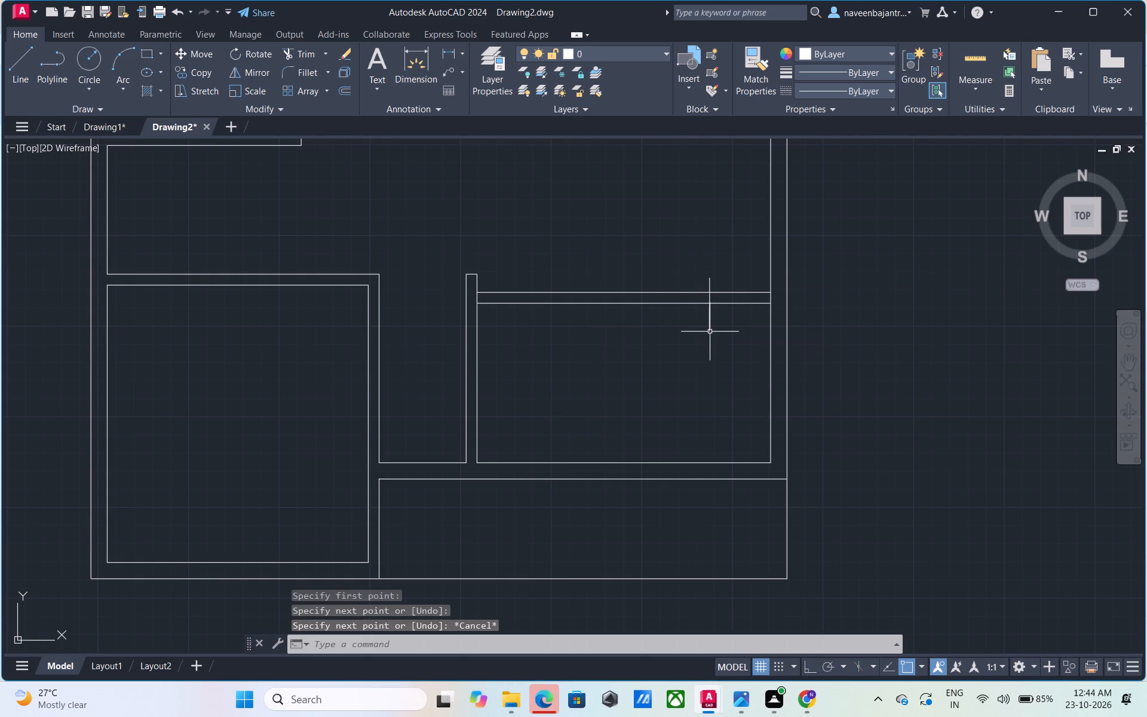
Trim the vertical line's overhanging ends and the horizontal lines on its west side, leaving a closed stub wall.
type("TR")
key("space")
left_click(710, 327)
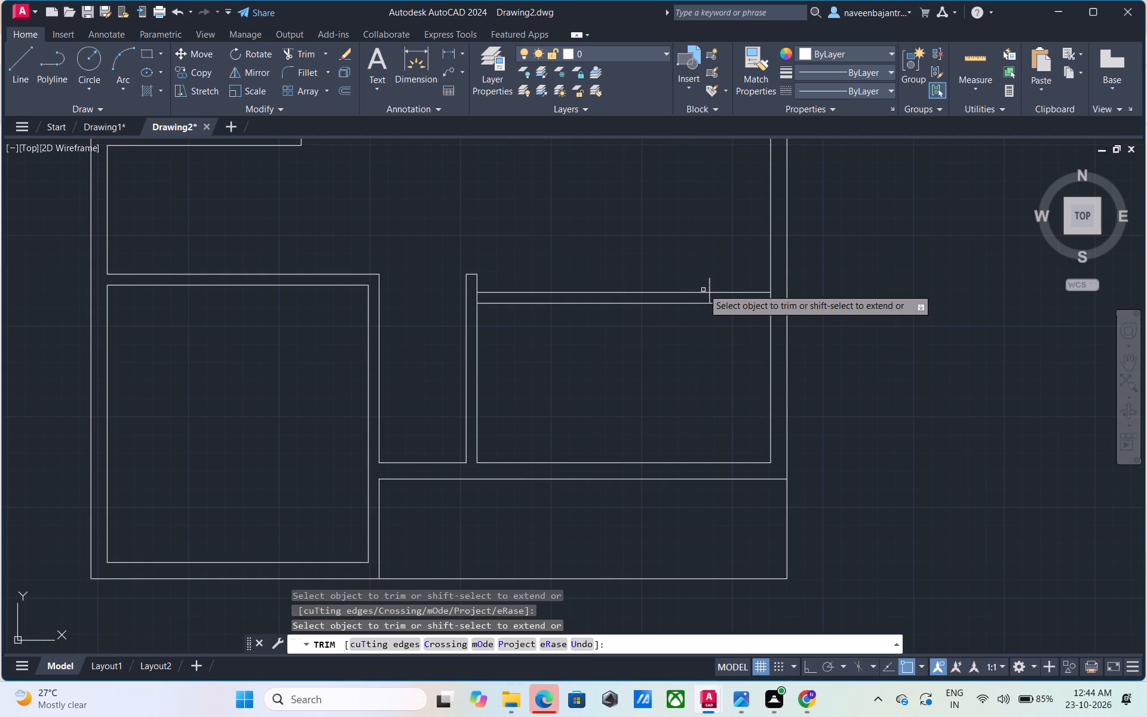
left_click(709, 285)
left_click(686, 290)
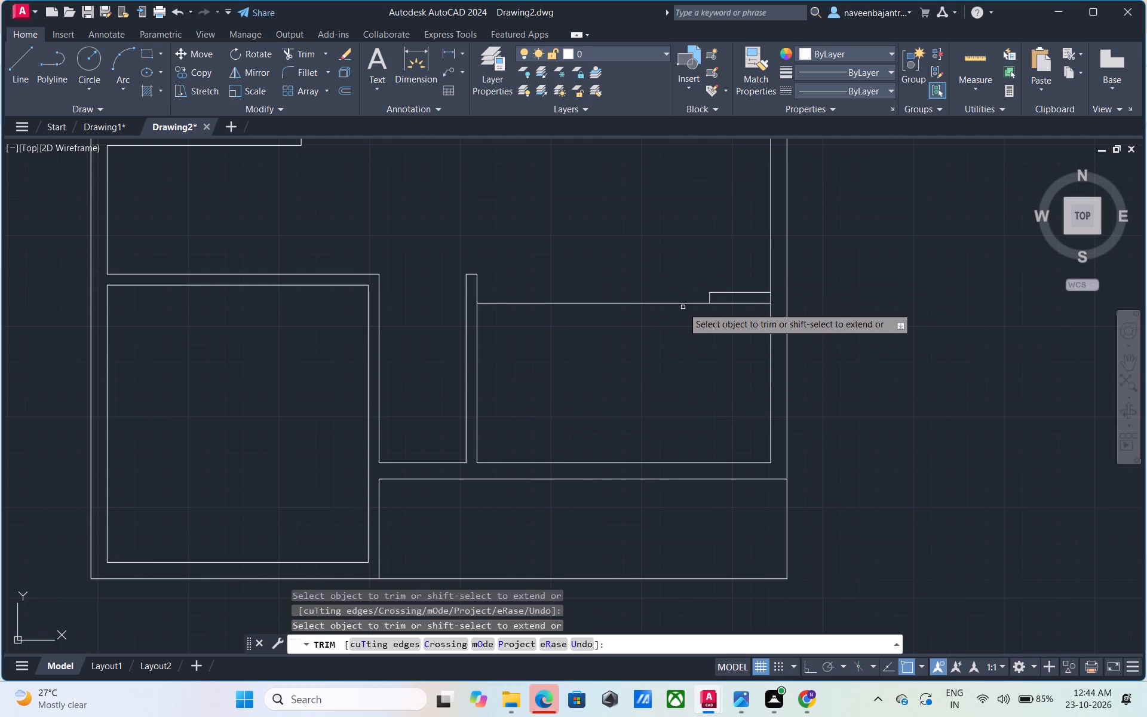
left_click(683, 305)
key("Escape")
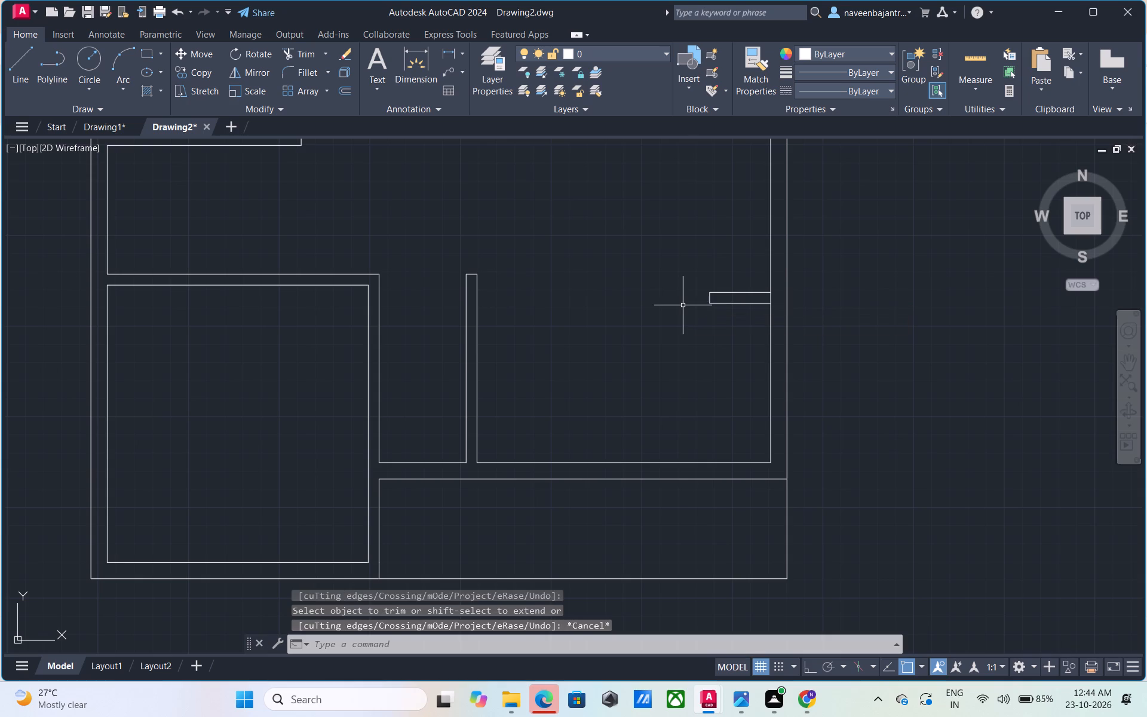
Trim the right outer wall's inner line between the stub wall's two horizontal lines to open the junction.
scroll(683, 305, "down", 1)
key("Escape")
type("TR")
key("space")
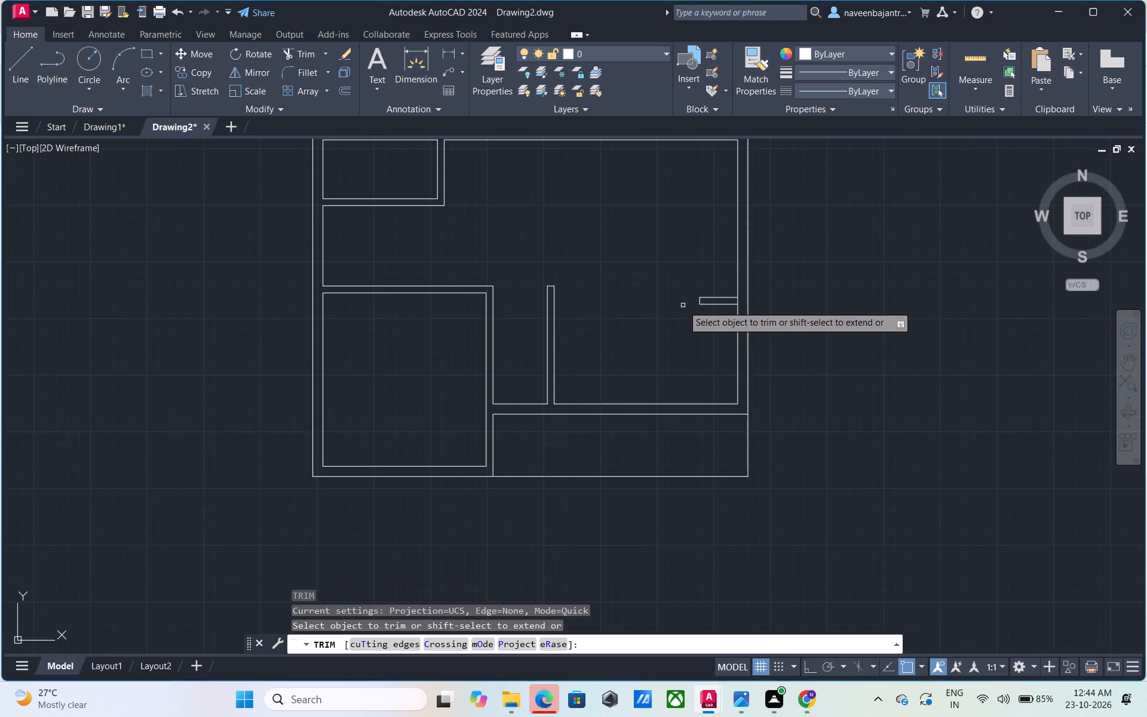
scroll(728, 305, "up", 2)
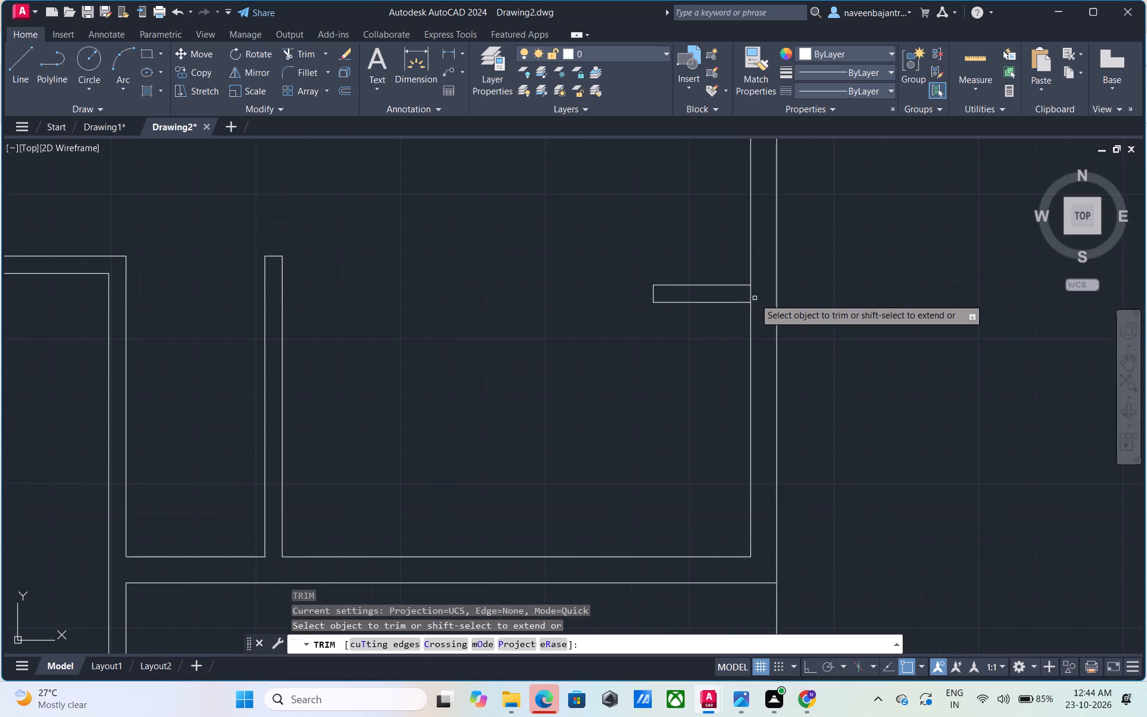
left_click(747, 292)
double_click(755, 293)
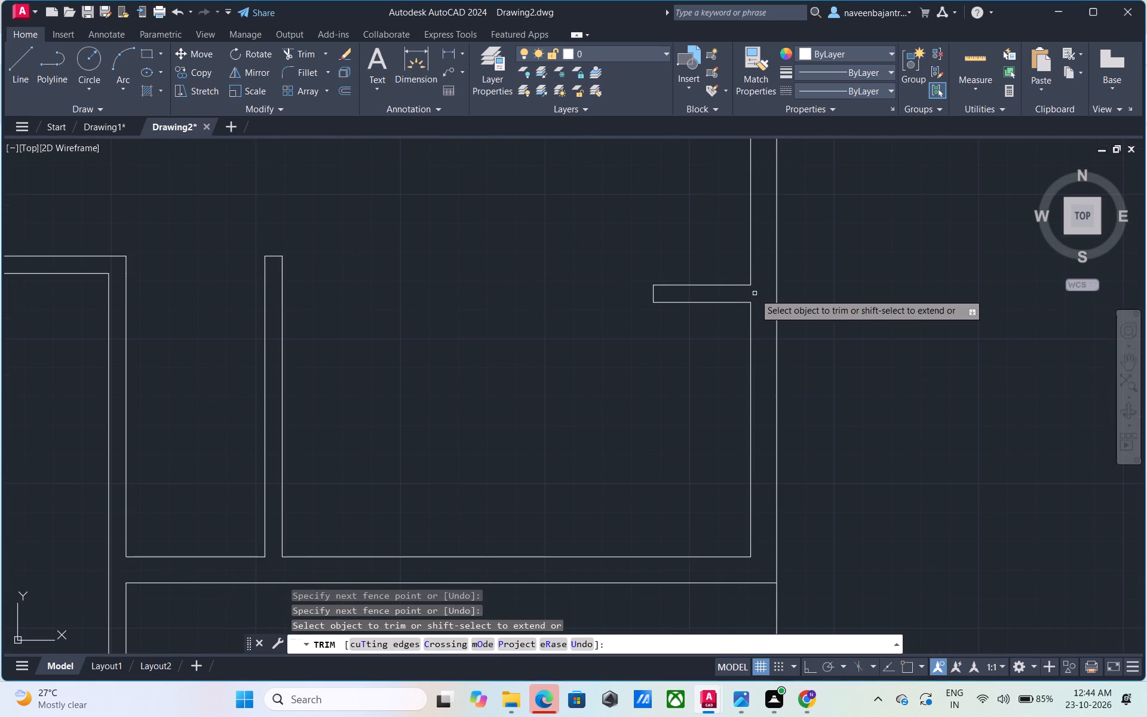
scroll(755, 293, "down", 1)
key("Escape")
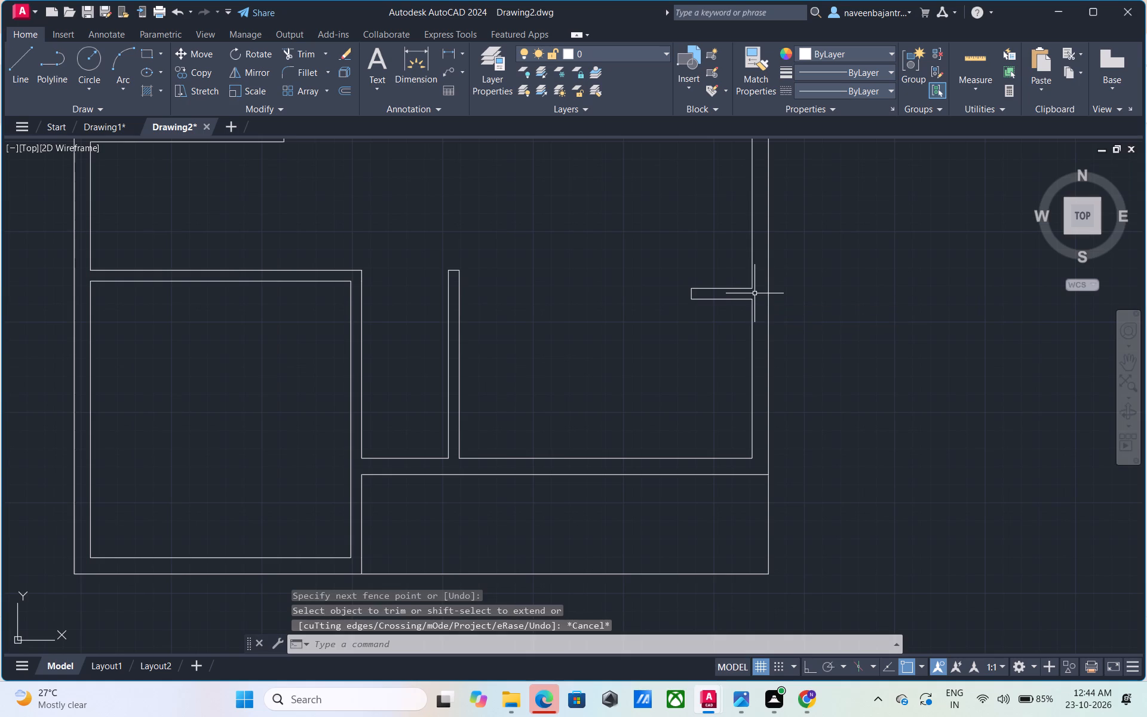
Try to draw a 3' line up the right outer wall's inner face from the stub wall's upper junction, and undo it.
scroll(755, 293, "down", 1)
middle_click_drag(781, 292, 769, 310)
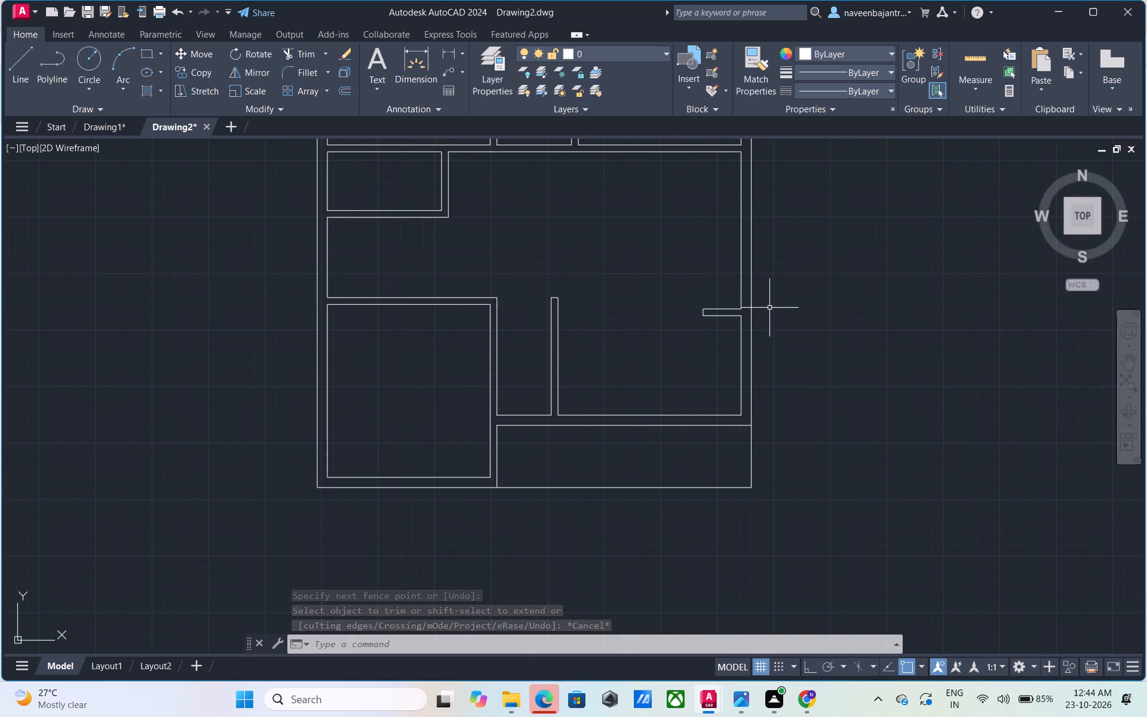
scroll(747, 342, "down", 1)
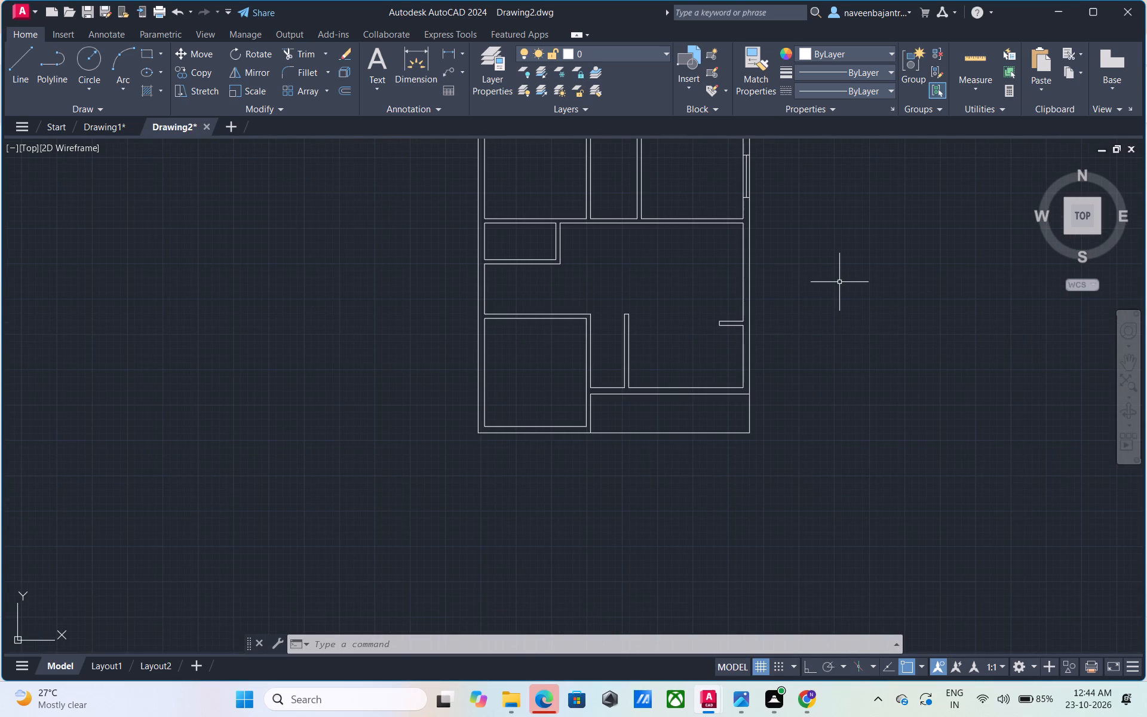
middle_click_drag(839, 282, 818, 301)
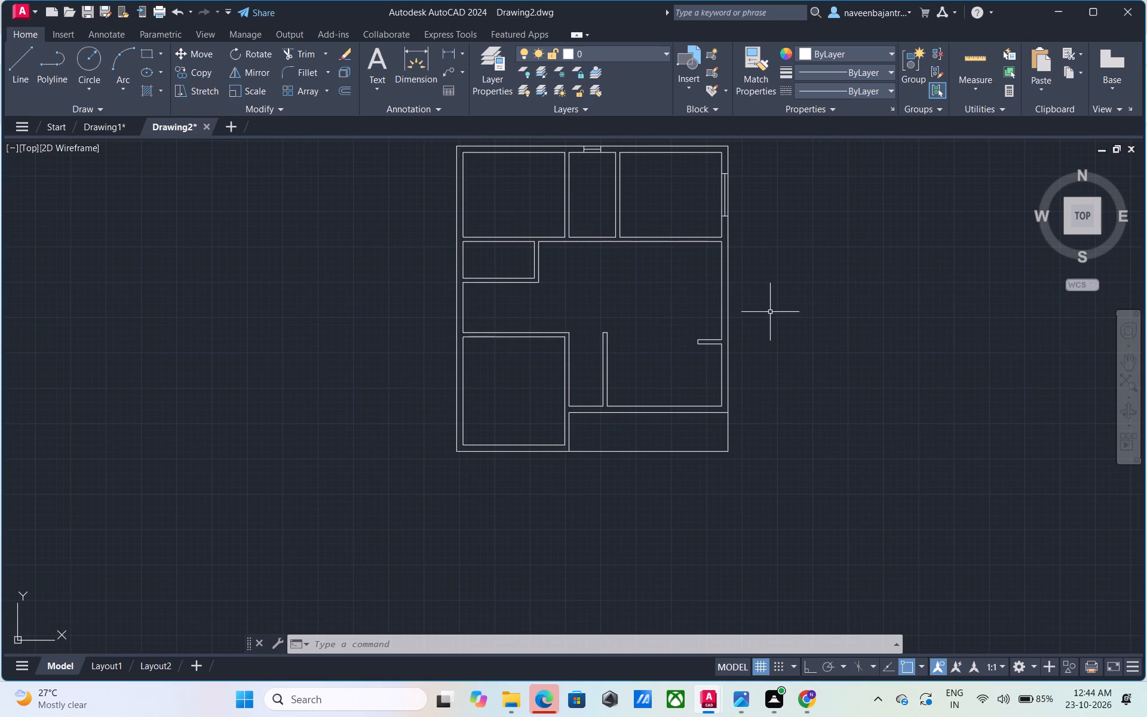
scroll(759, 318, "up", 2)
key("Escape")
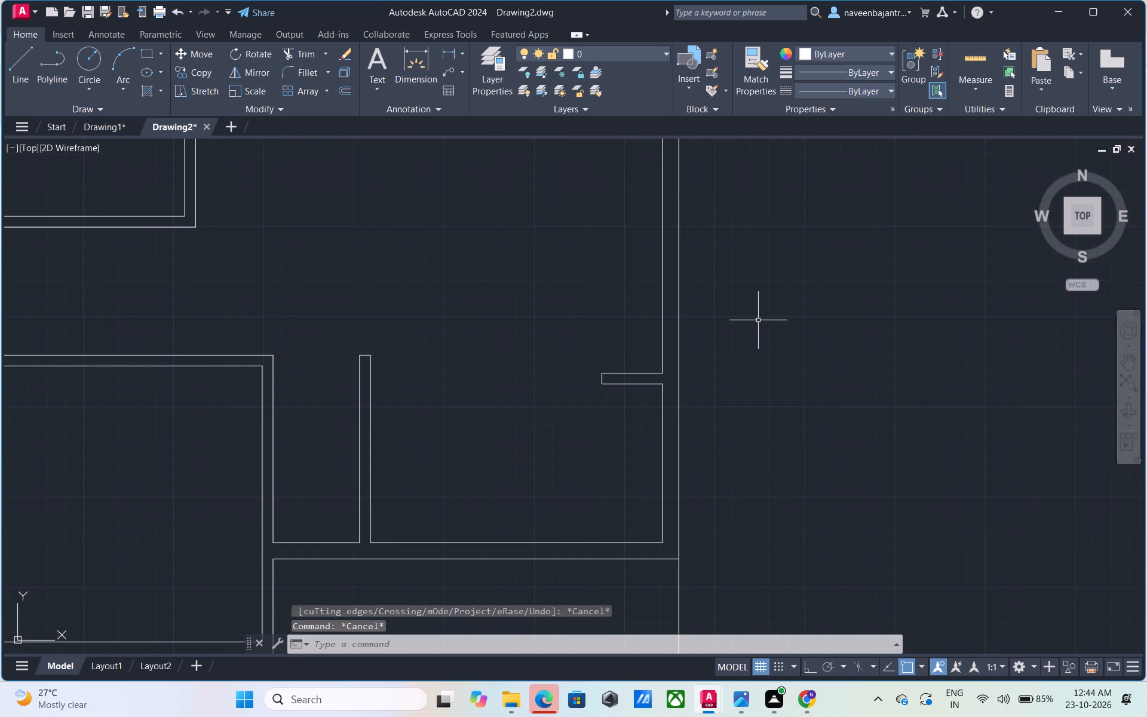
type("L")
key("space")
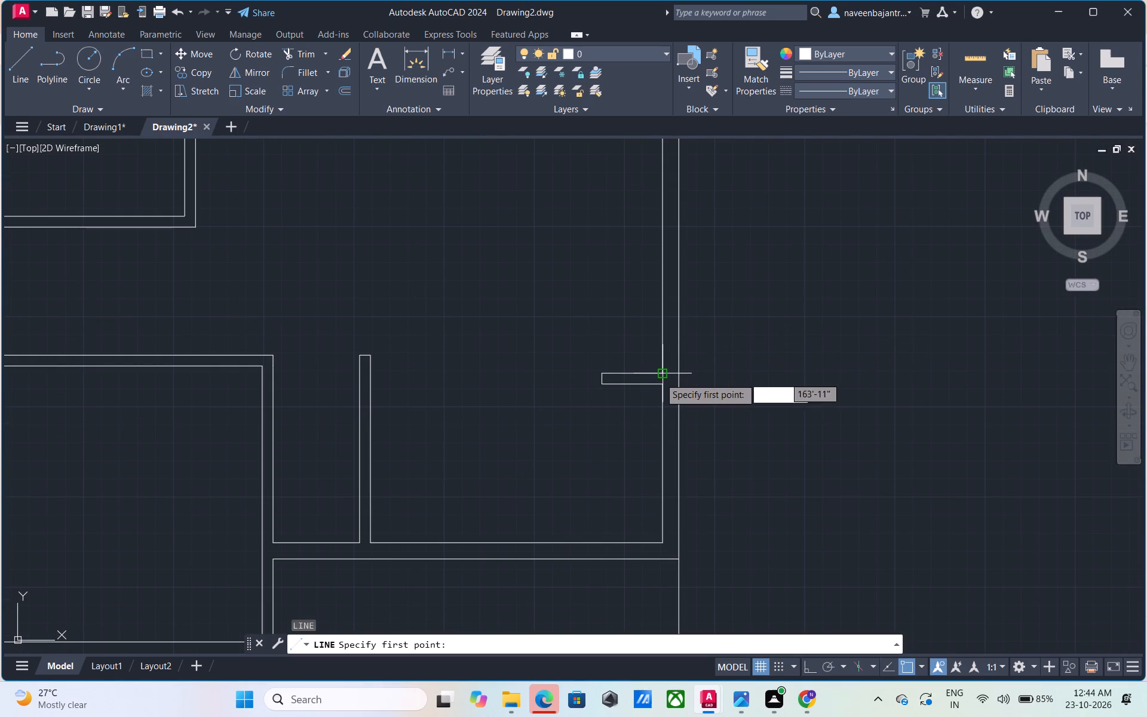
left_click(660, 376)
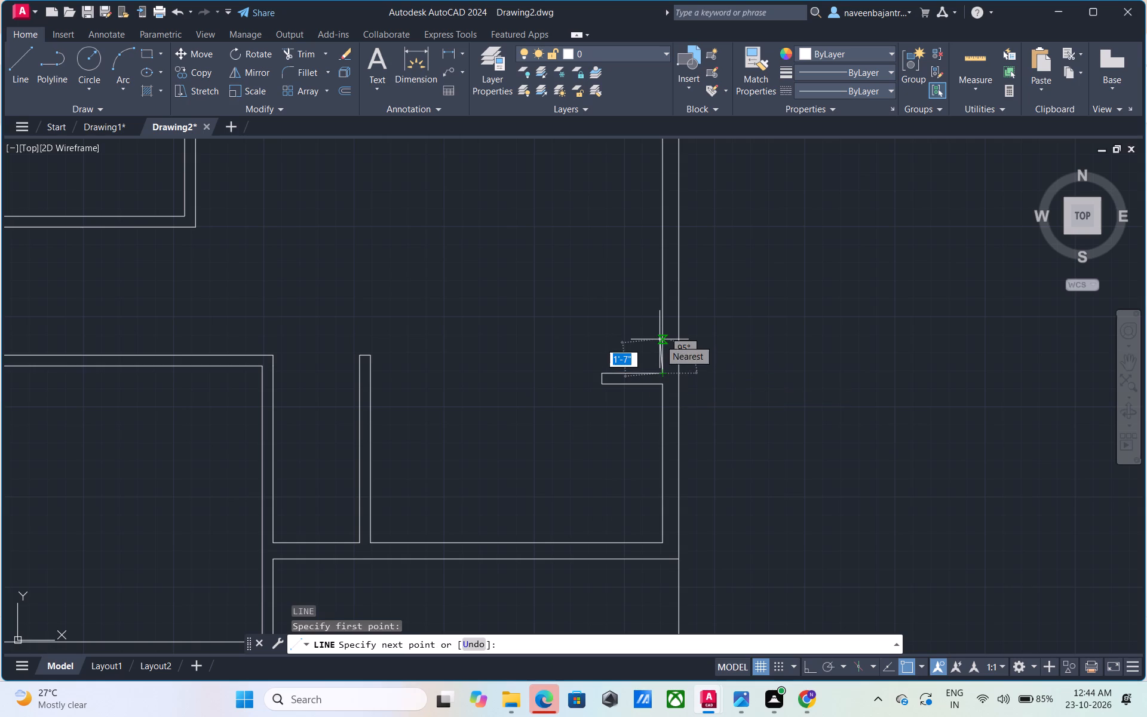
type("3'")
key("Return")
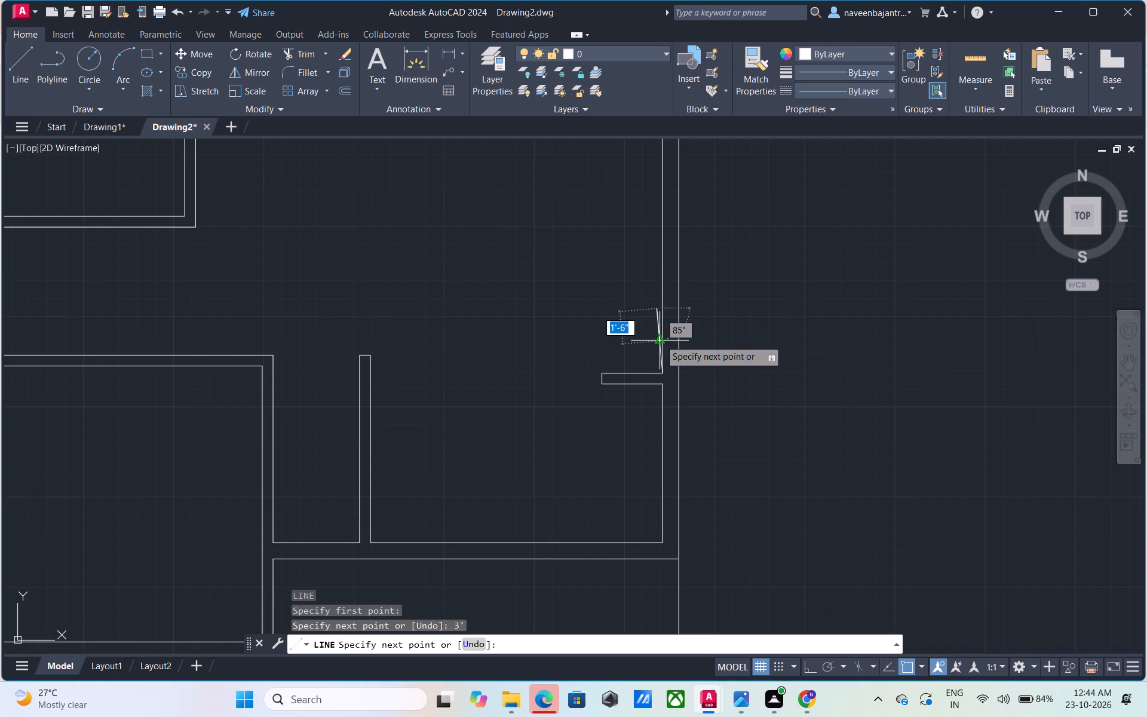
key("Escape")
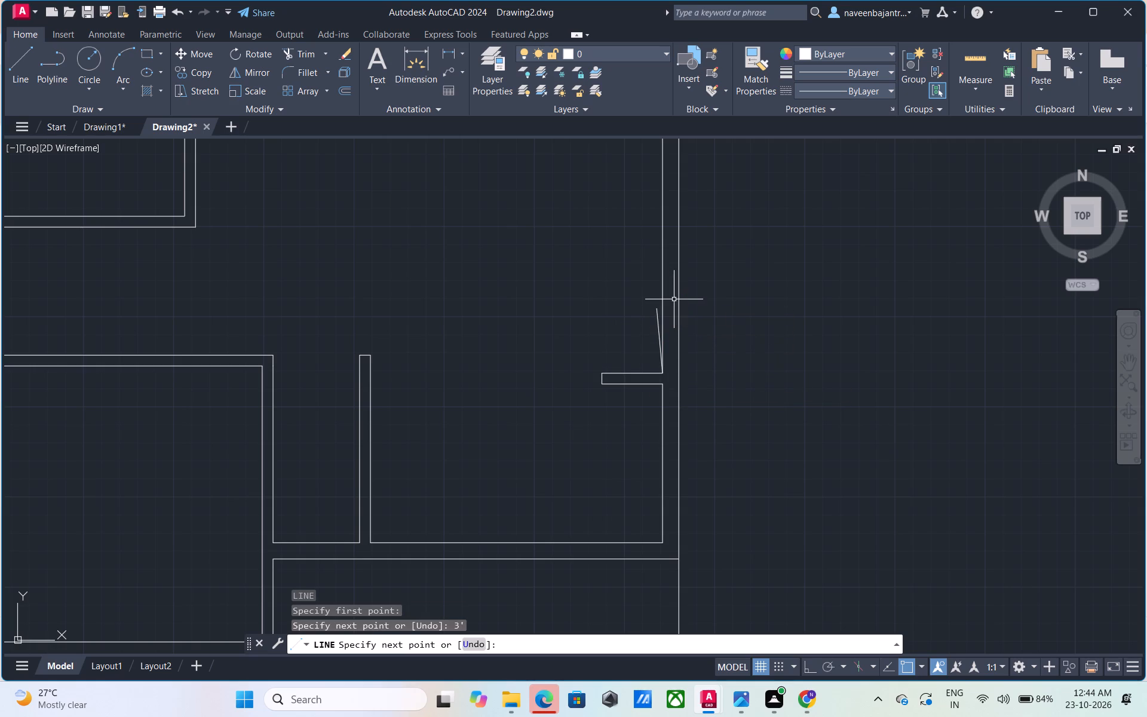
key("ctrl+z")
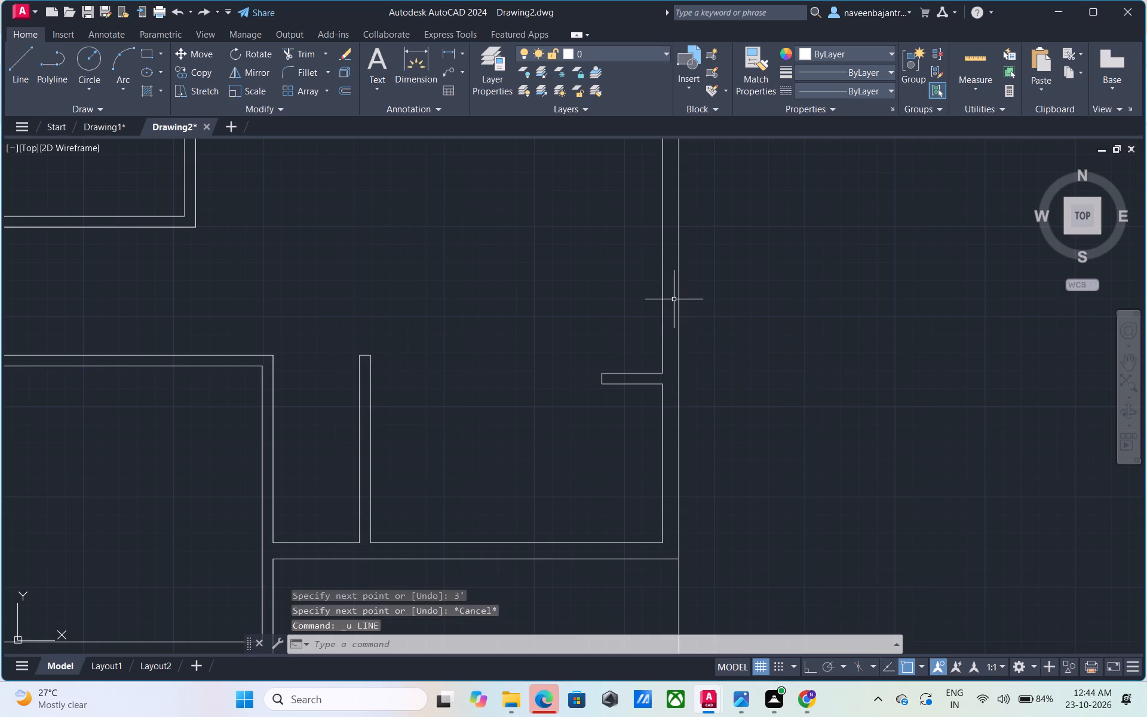
Turn on Ortho mode.
key("F8")
key("Escape")
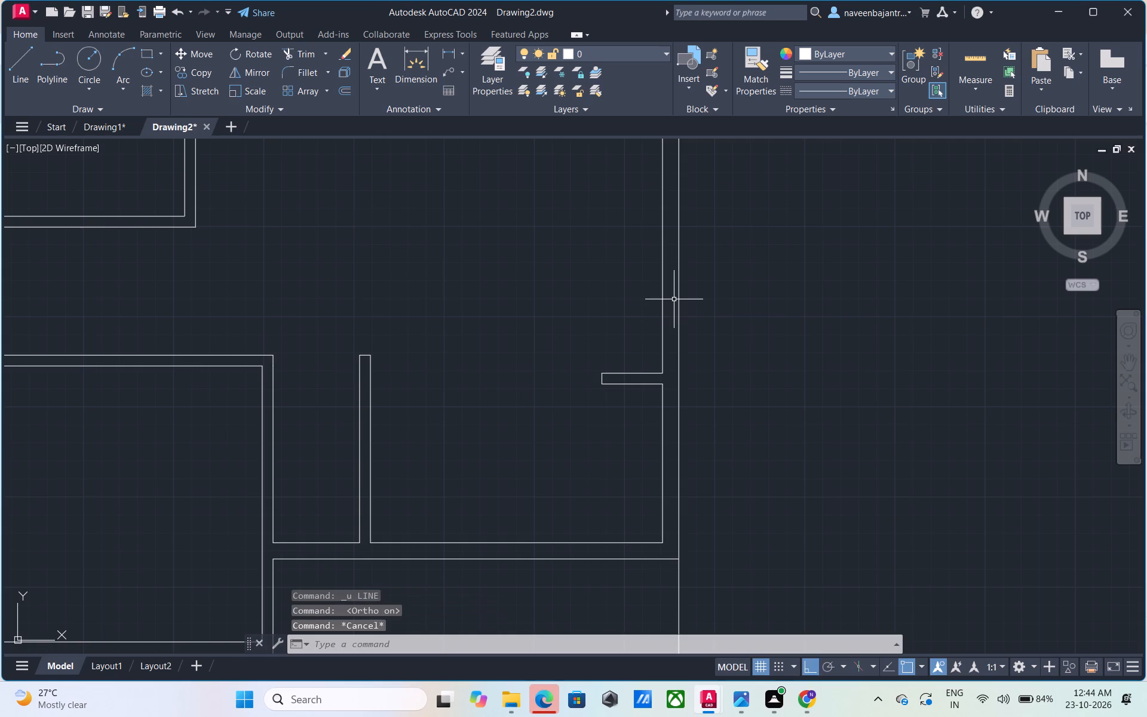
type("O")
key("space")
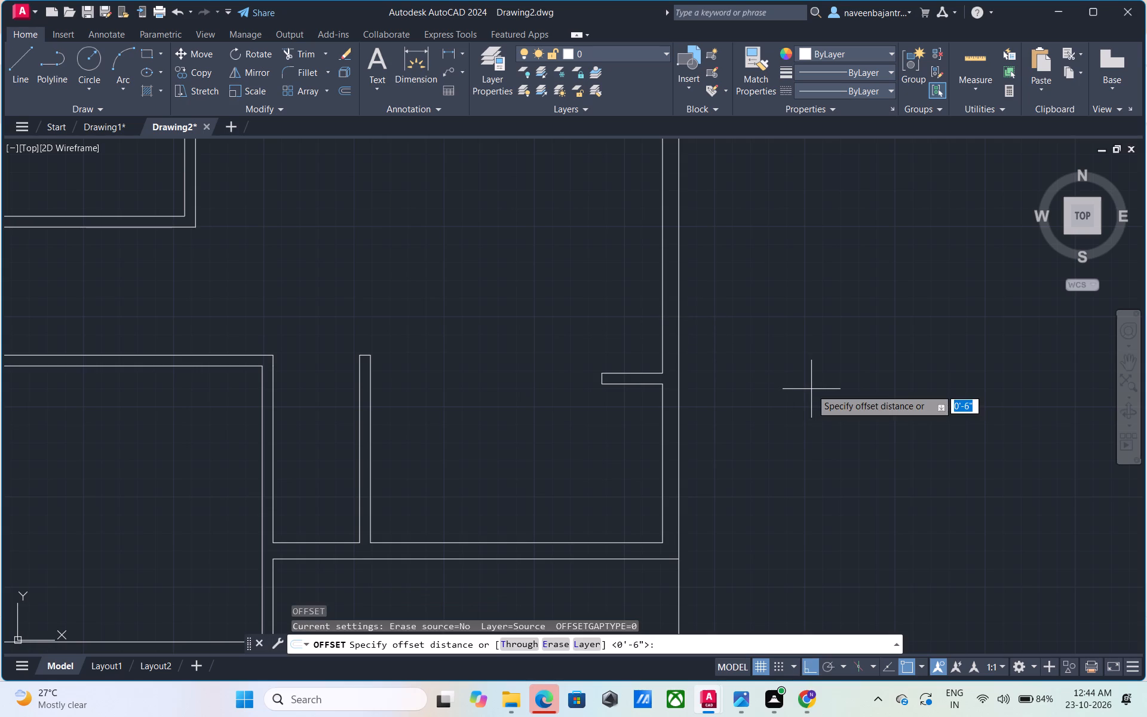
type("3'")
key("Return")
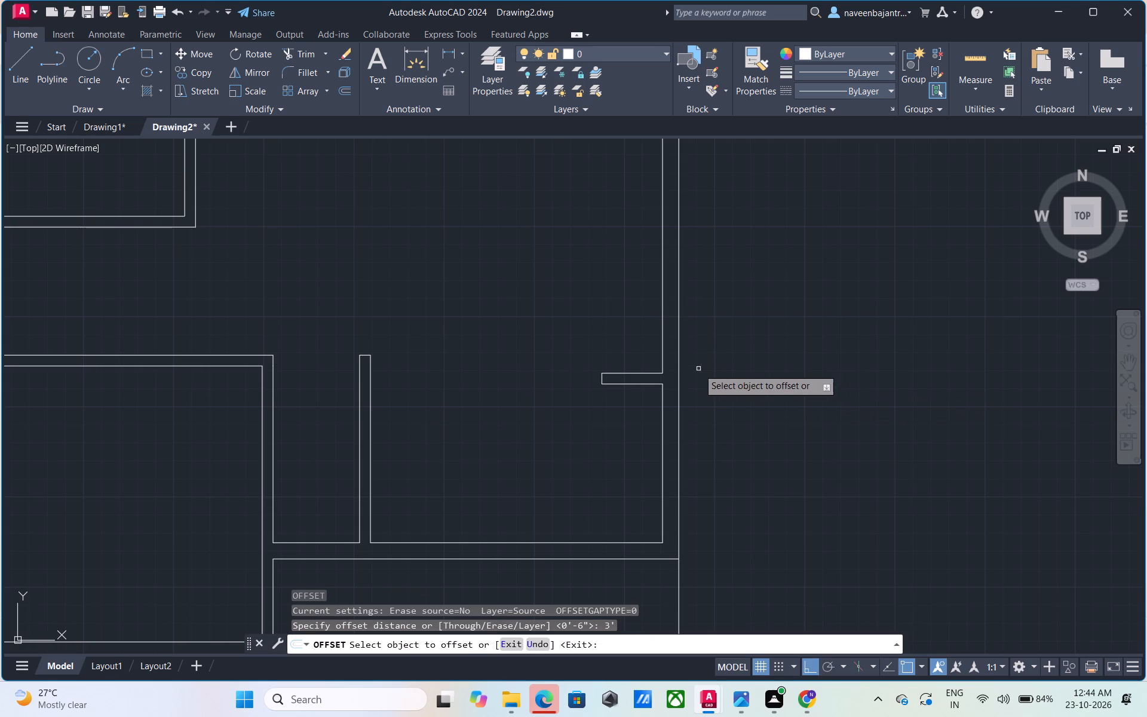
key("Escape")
Draw a line 3' north from the stub wall's upper junction with the outer wall, continuing west to about the stub's free end.
type("L")
key("space")
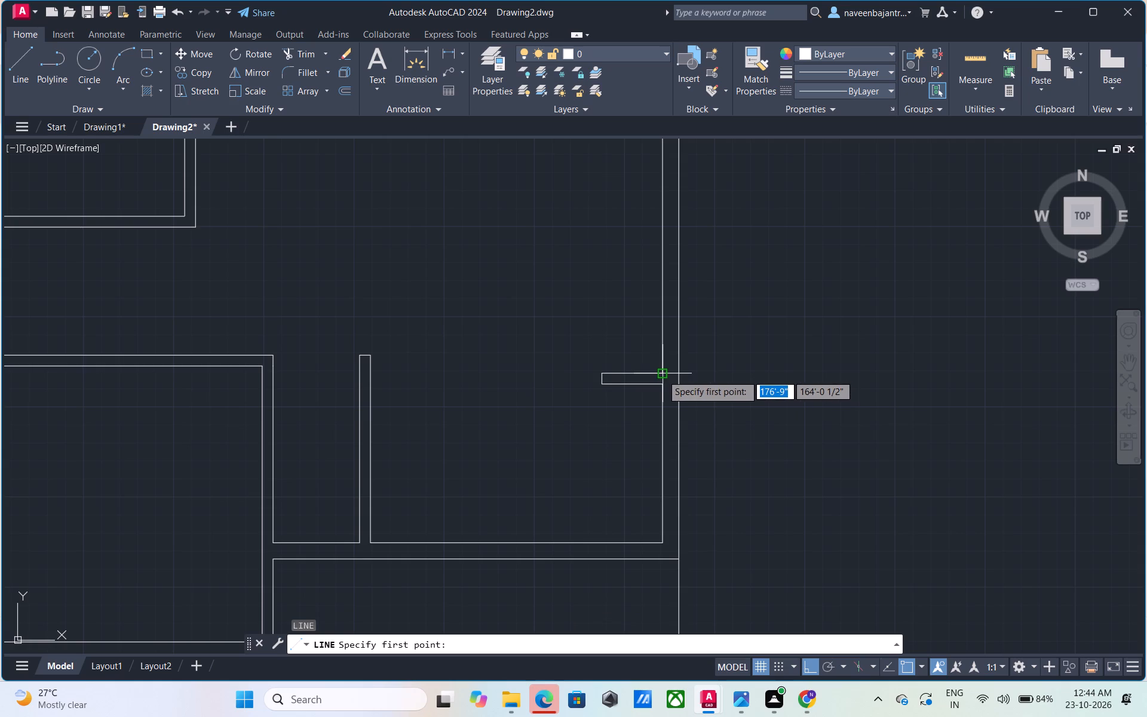
double_click(662, 375)
type("3'")
key("Return")
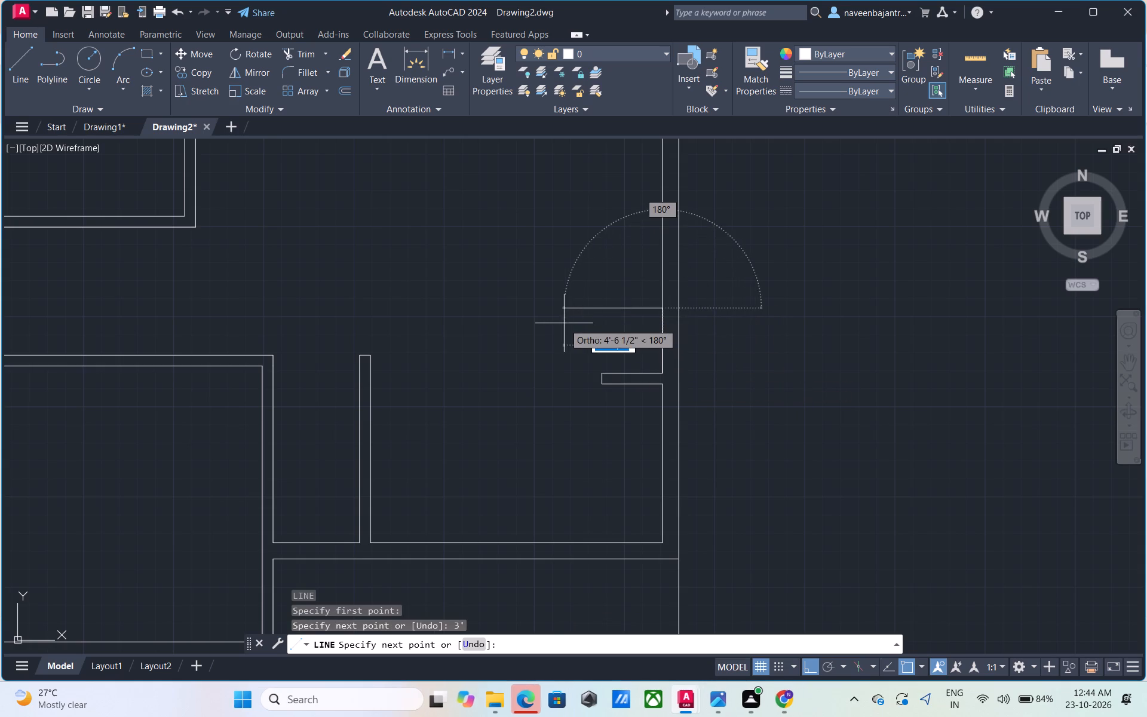
left_click(600, 310)
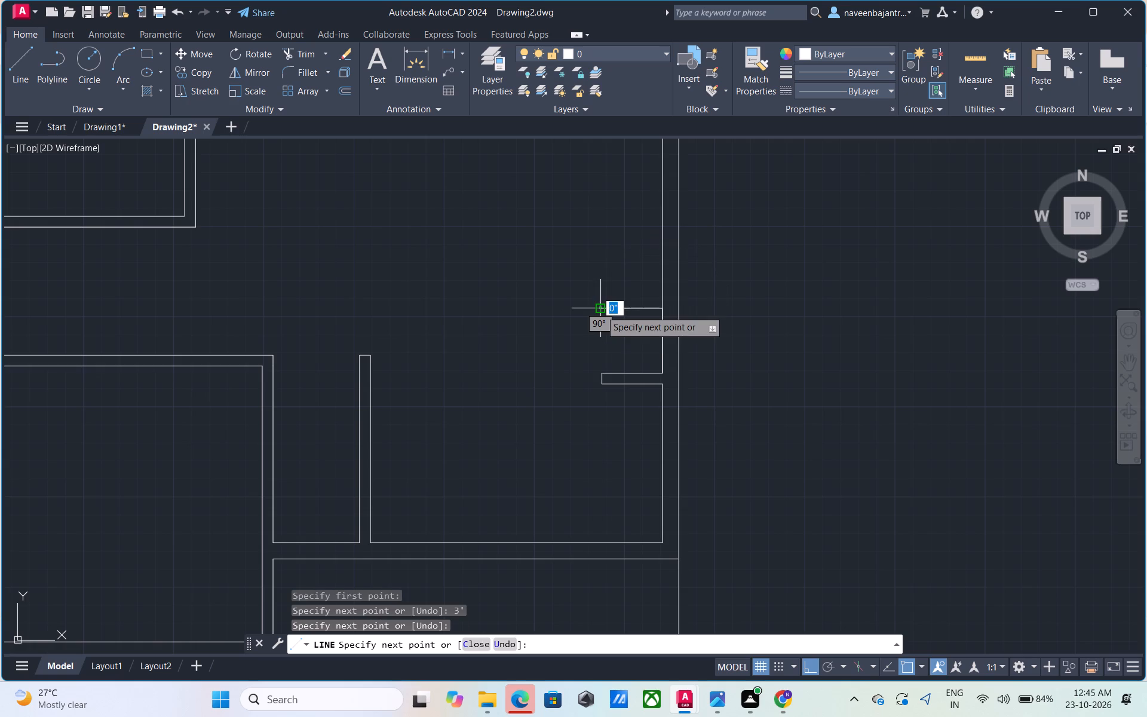
key("Escape")
Offset the new horizontal line 6" upward to form the second stub wall's thickness.
type("O 6\"")
key("Return")
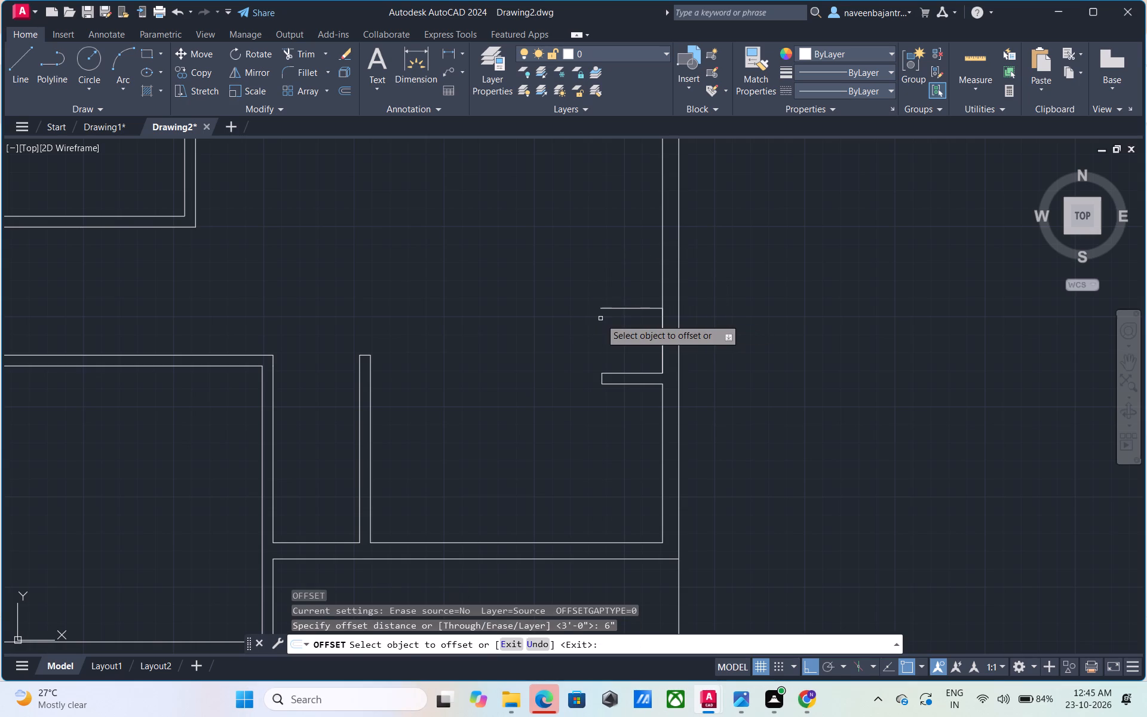
left_click(622, 307)
left_click(622, 292)
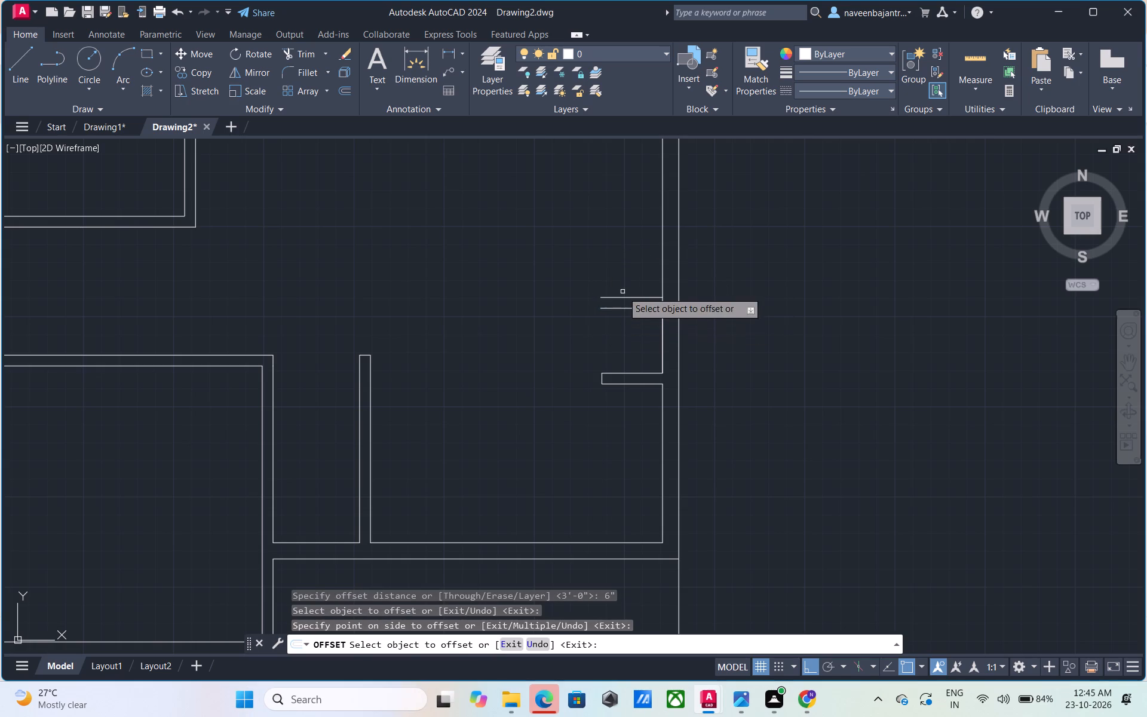
key("Escape")
Draw a vertical line about 5'-2" north from the lower stub wall's upper west corner, crossing both new horizontal lines.
type("L")
key("space")
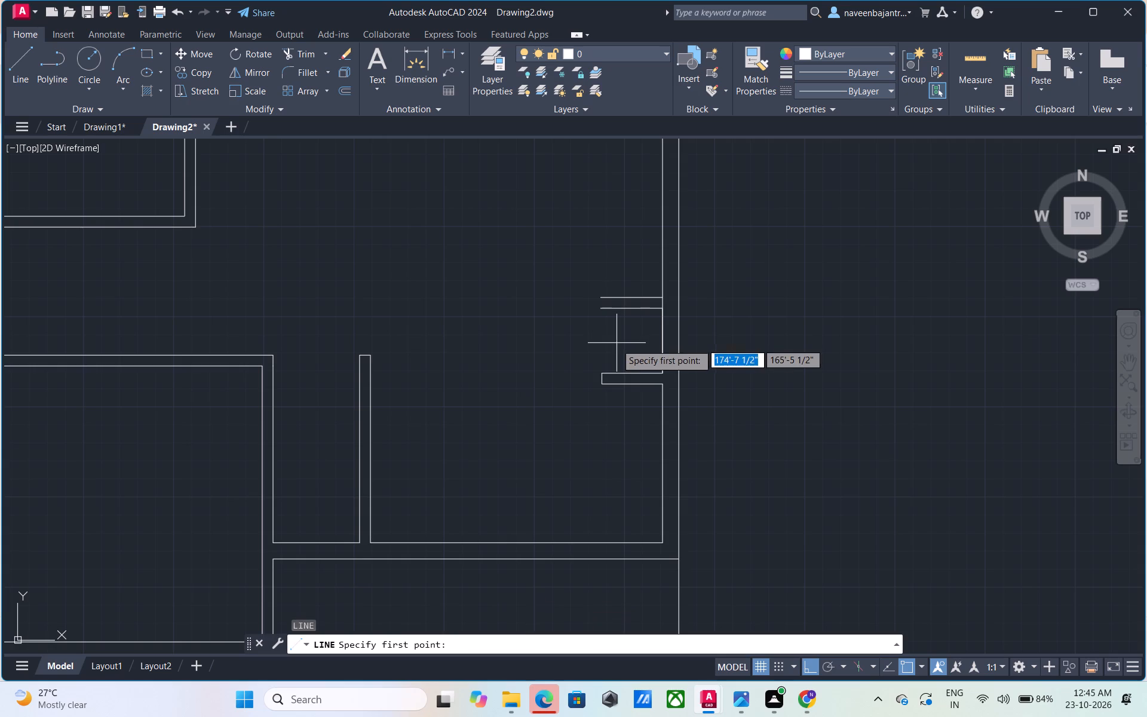
left_click(602, 371)
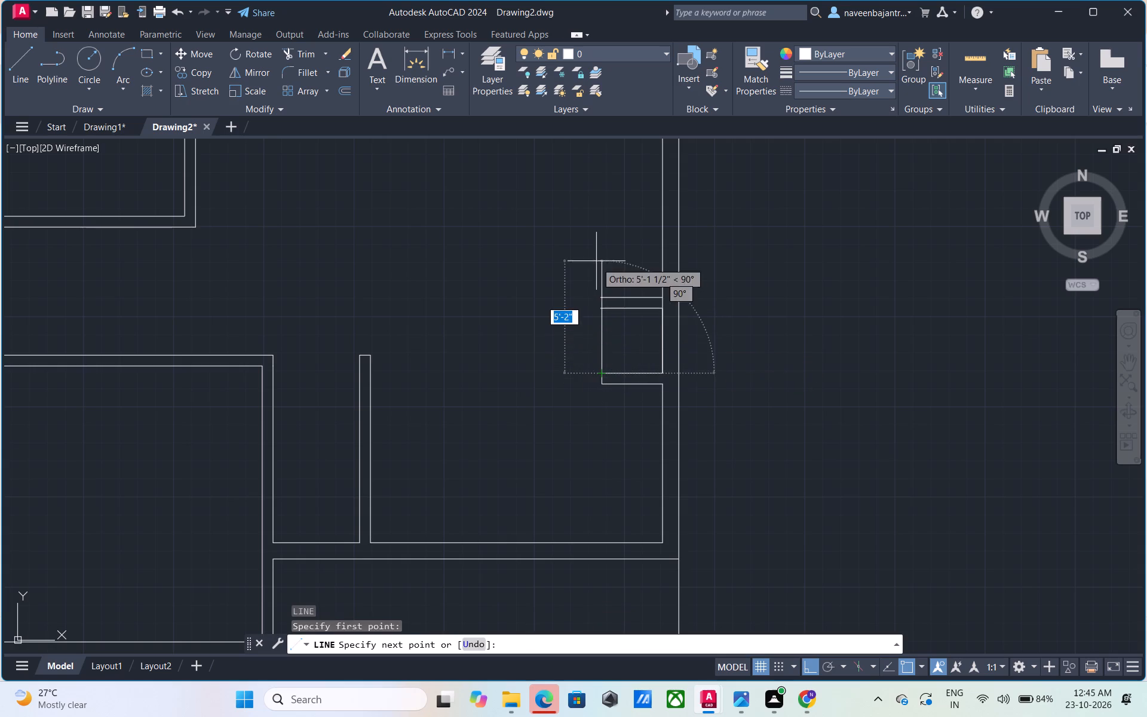
left_click(596, 261)
key("Escape")
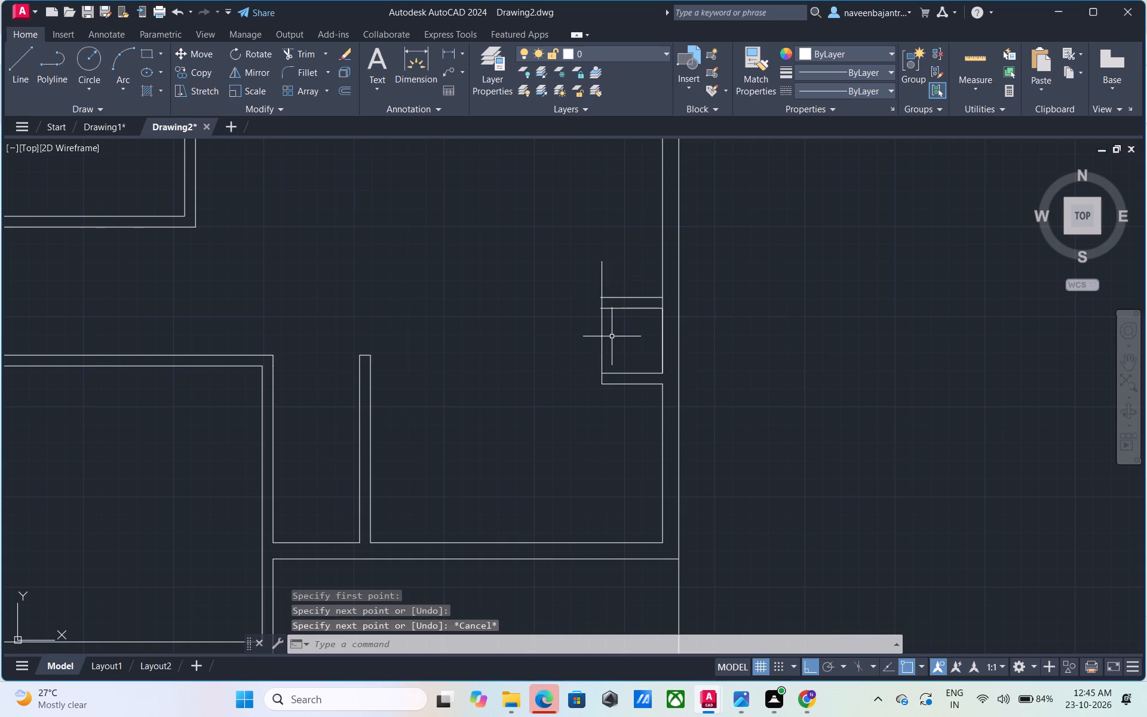
Trim the vertical line outside the upper stub, the outer wall's inner line within it, and the horizontal lines' west overhangs.
key("Escape")
type("TR")
key("space")
scroll(612, 336, "up", 1)
left_click(595, 243)
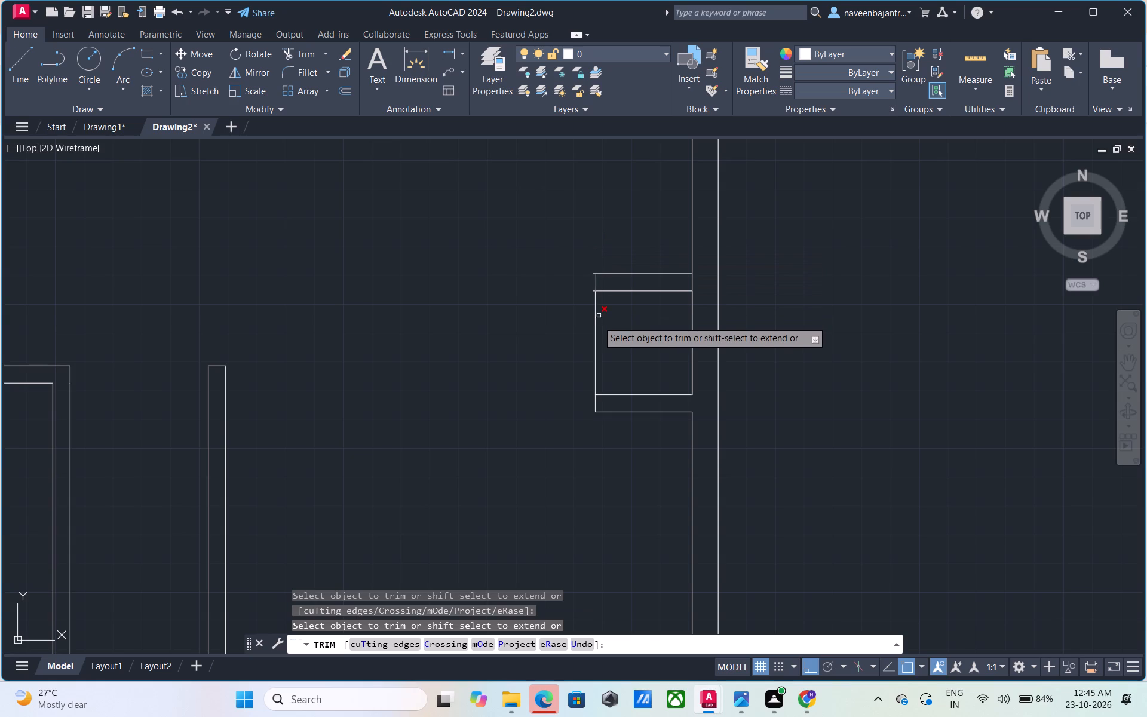
left_click(597, 321)
left_click(691, 282)
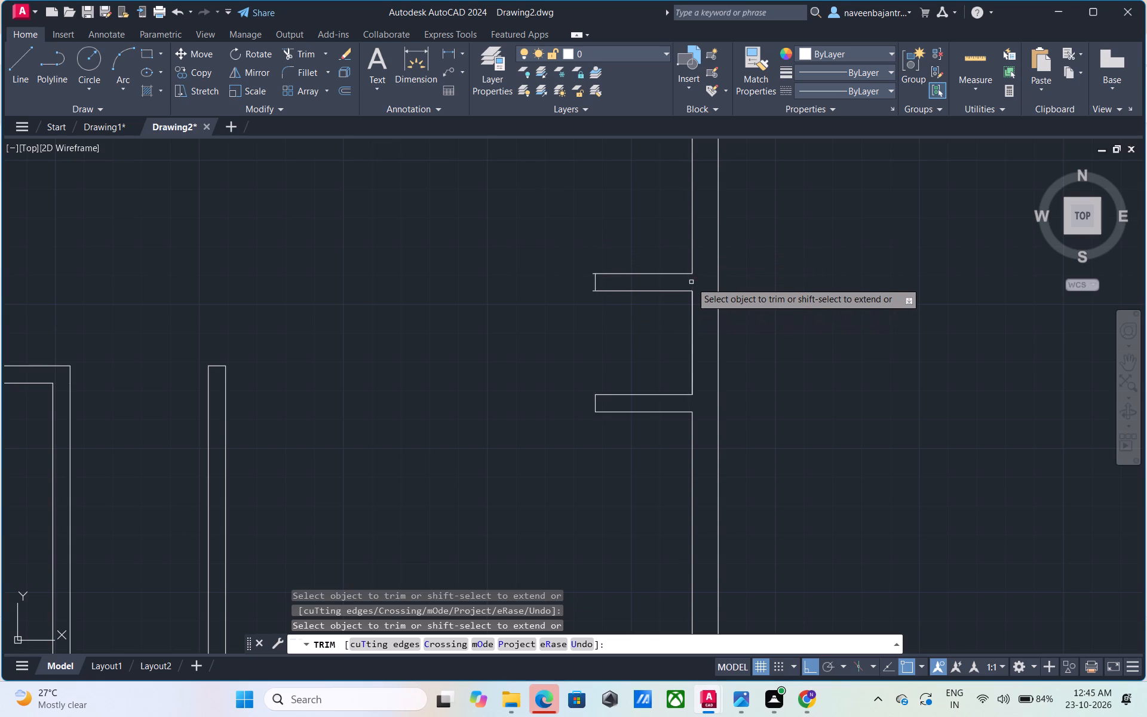
scroll(601, 286, "up", 3)
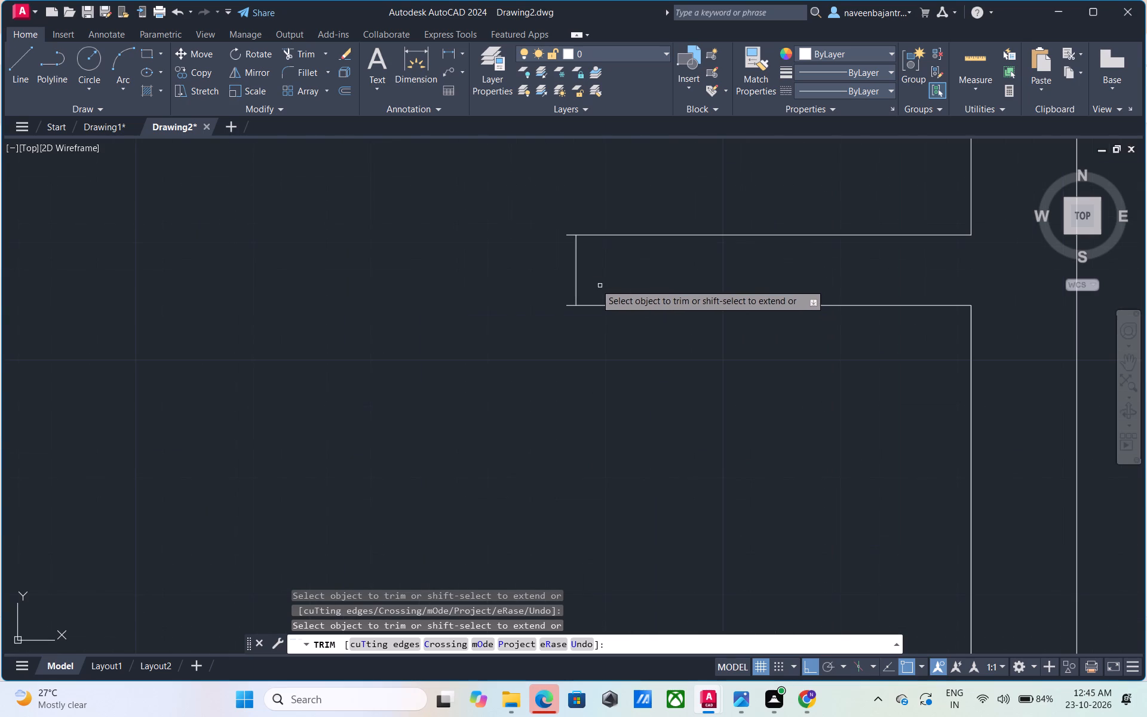
left_click(571, 232)
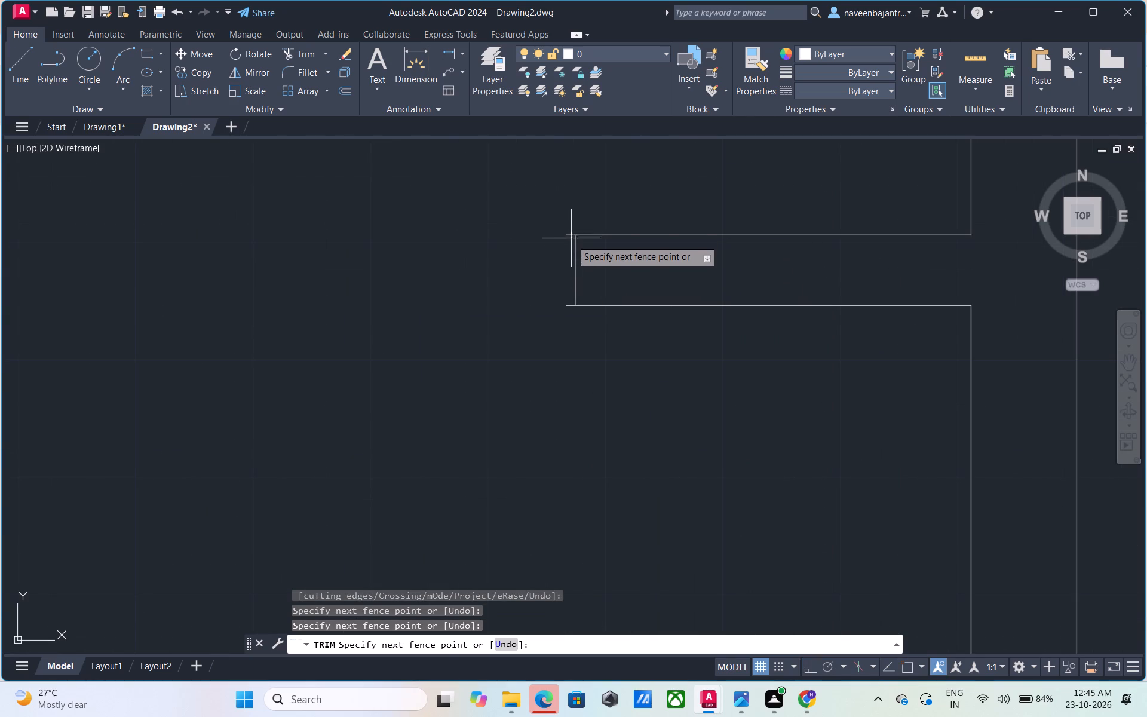
left_click(571, 240)
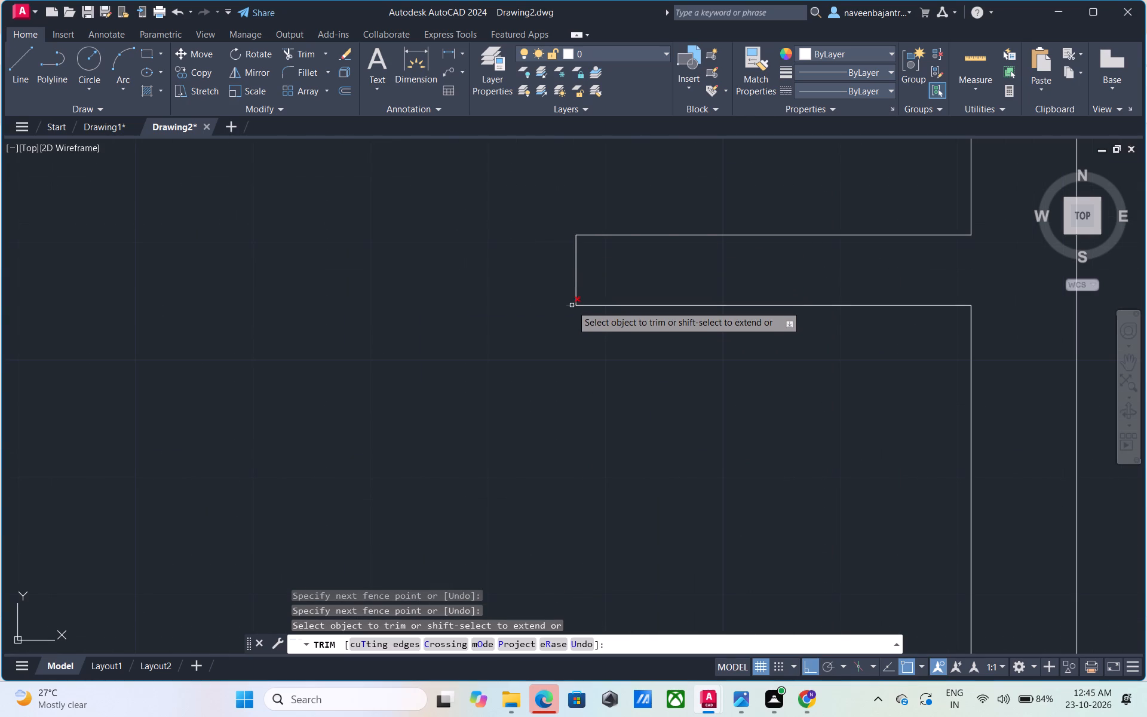
left_click(572, 305)
key("Escape")
Examine the whole floor plan and the area around the two stub walls on the right outer wall.
scroll(589, 316, "down", 3)
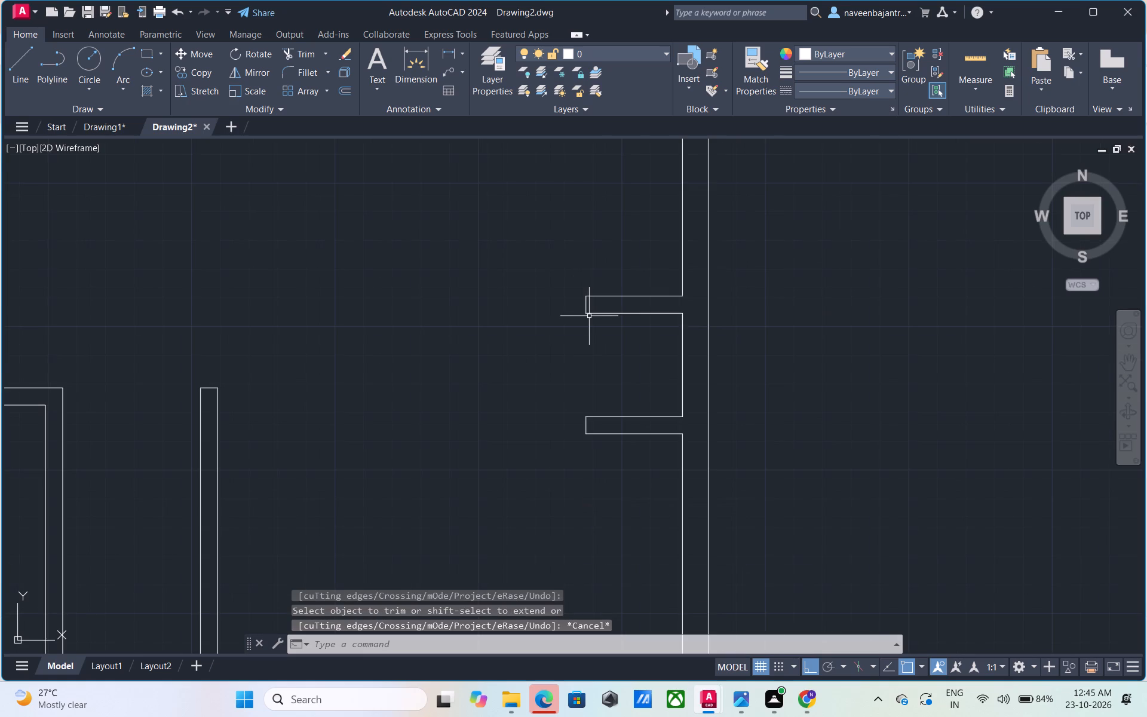
scroll(589, 316, "down", 1)
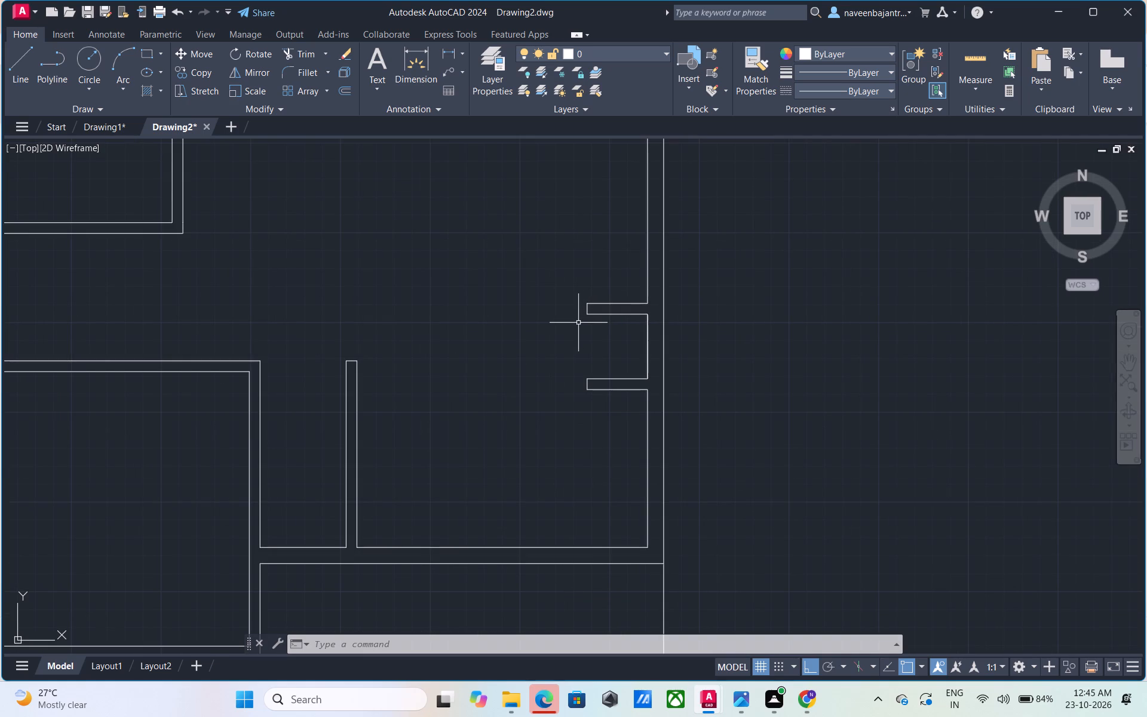
scroll(578, 323, "down", 2)
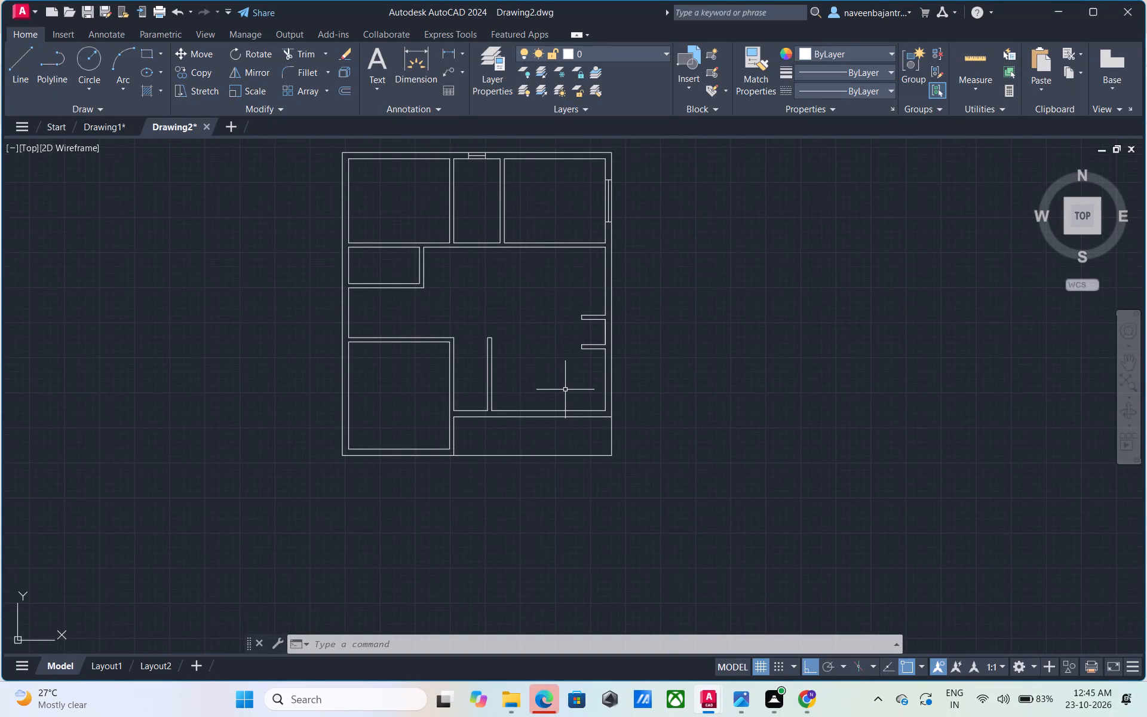
scroll(565, 393, "up", 1)
scroll(565, 393, "down", 1)
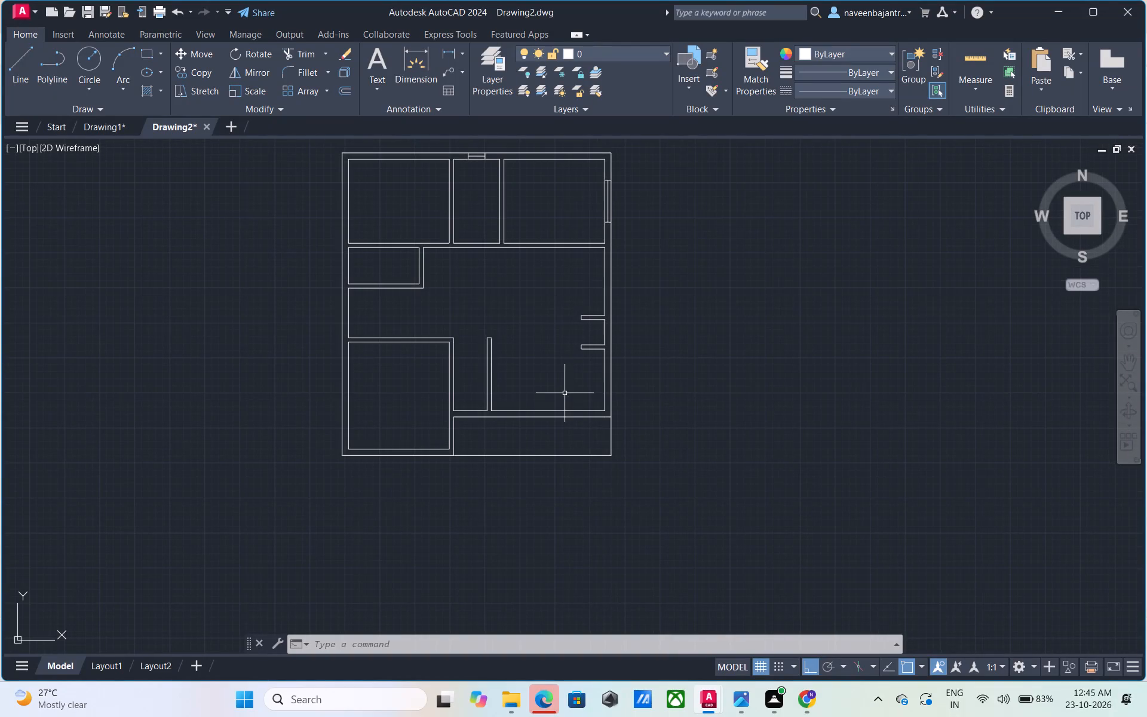
middle_click_drag(541, 207, 541, 235)
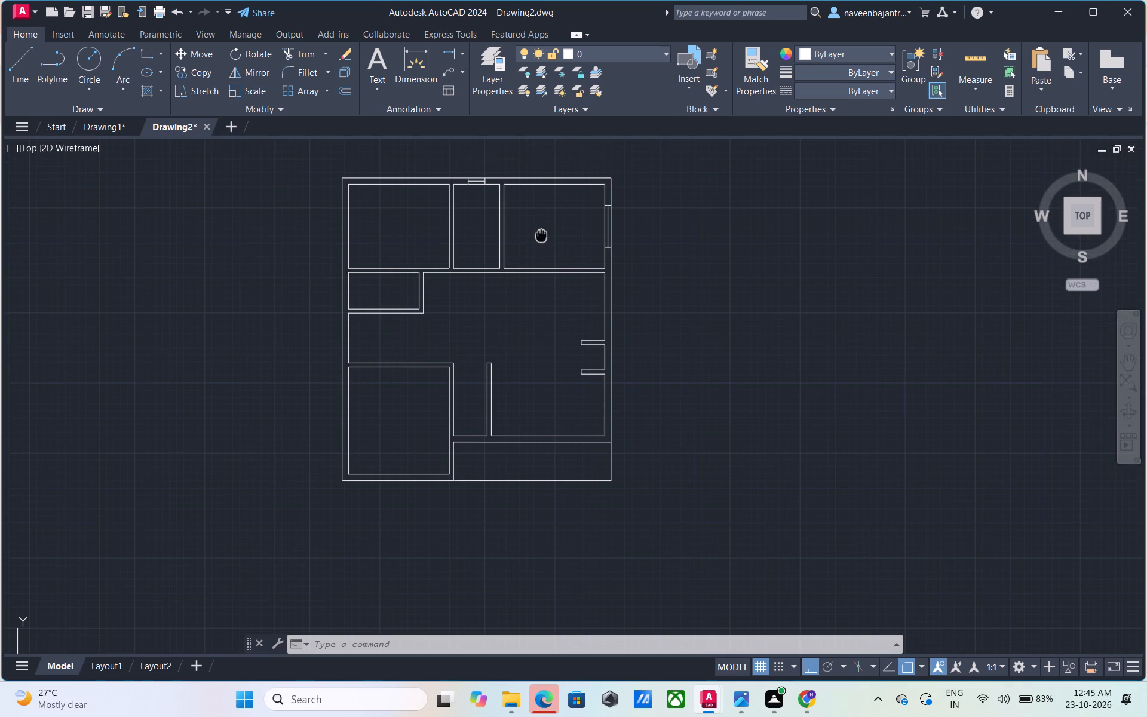
middle_click_drag(541, 235, 542, 262)
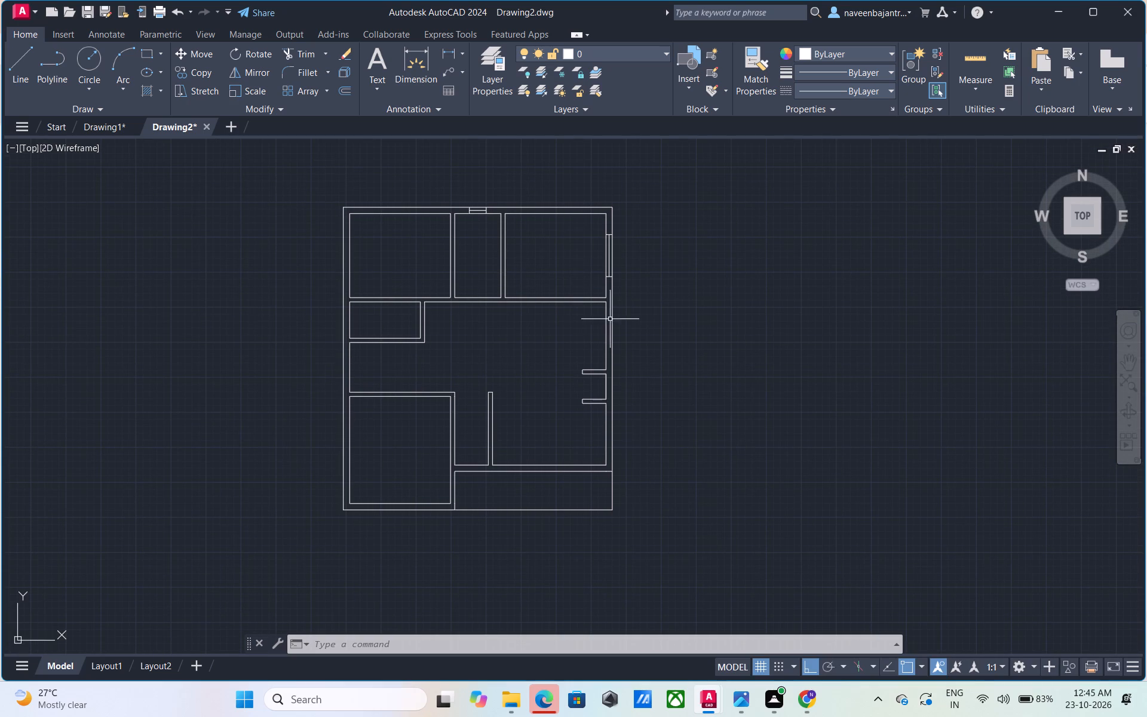
scroll(673, 370, "up", 1)
scroll(526, 347, "up", 2)
scroll(526, 347, "down", 1)
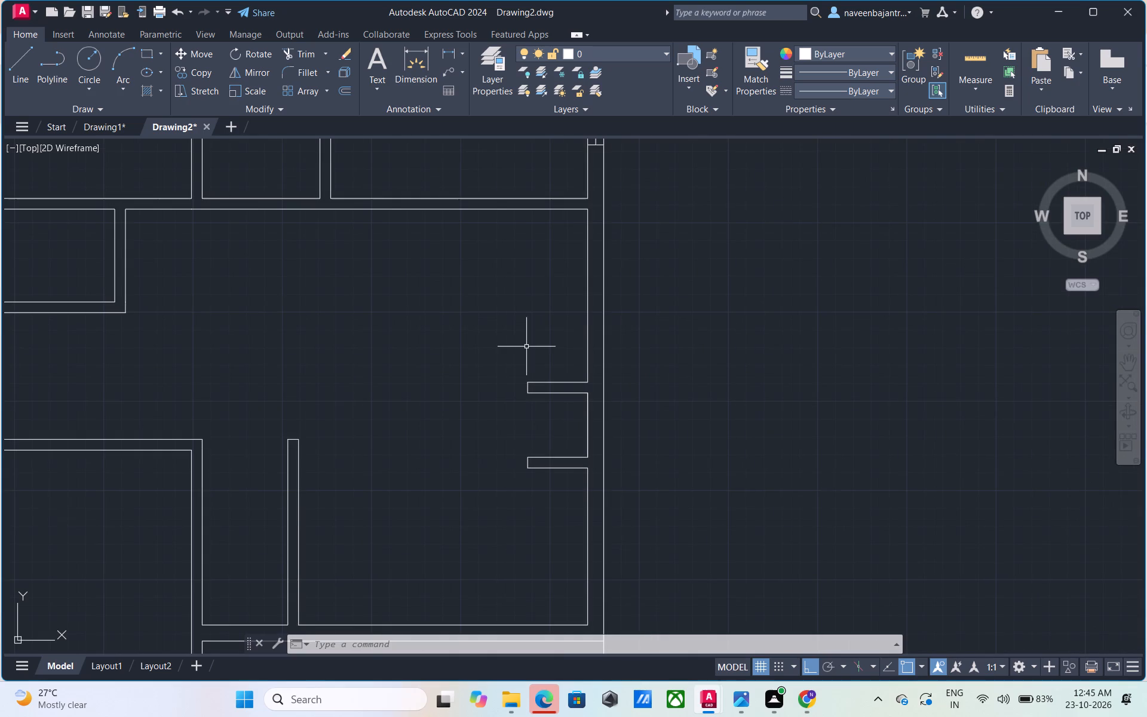
key("Escape")
key("Escape")
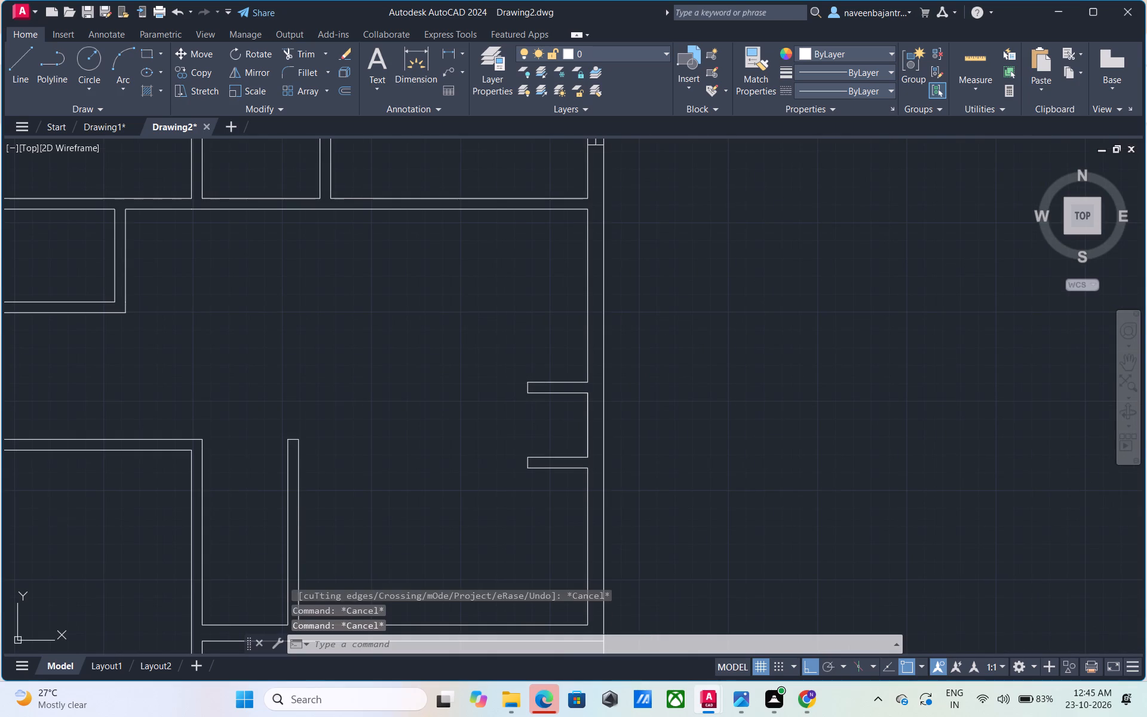
Draw a line across the right outer wall at the inner face's midpoint above the upper stub and trim its outside overhang.
type("L")
key("space")
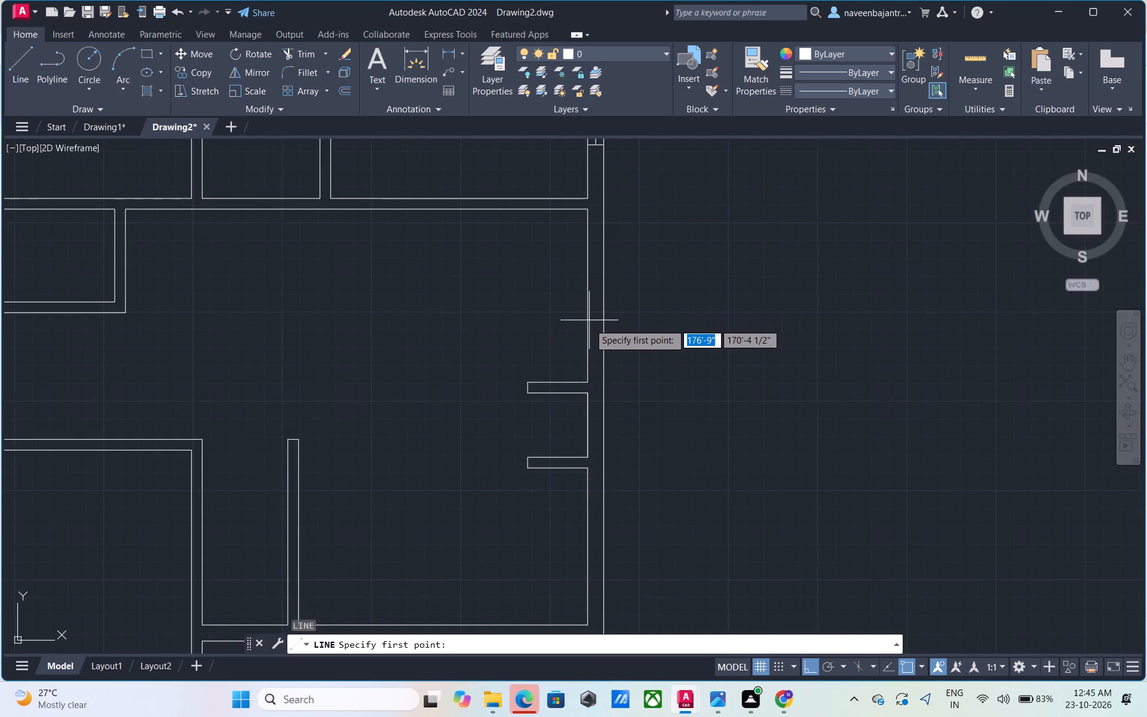
left_click(587, 297)
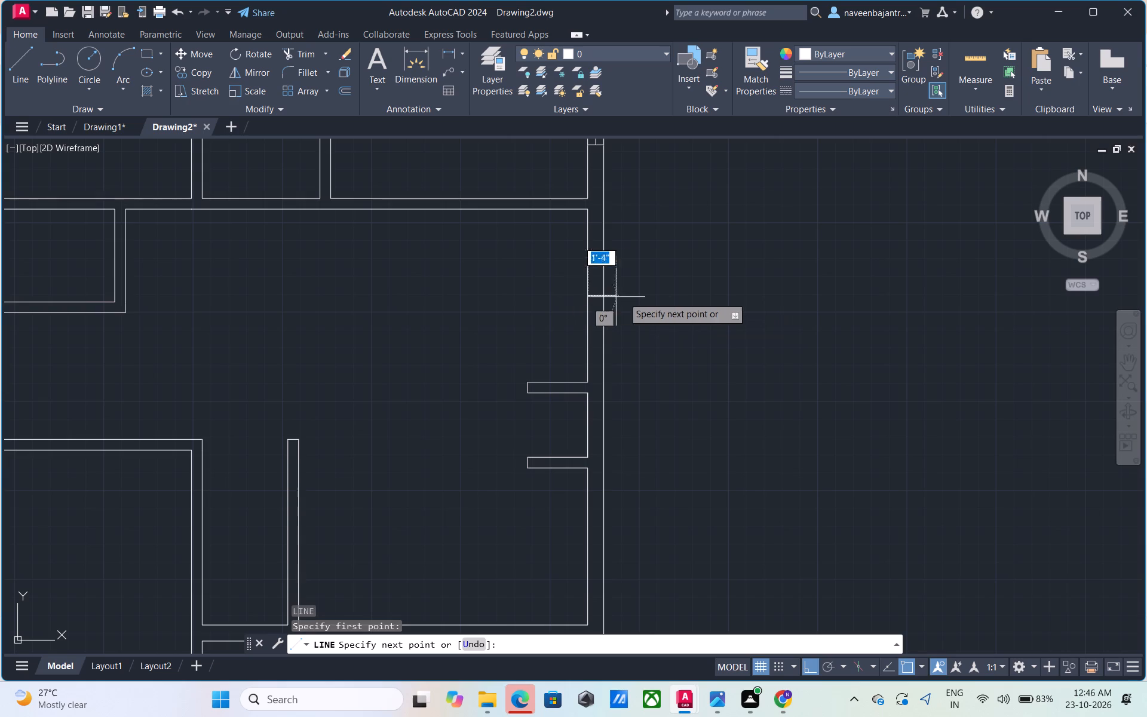
left_click(648, 297)
key("Escape")
type("TR")
key("space")
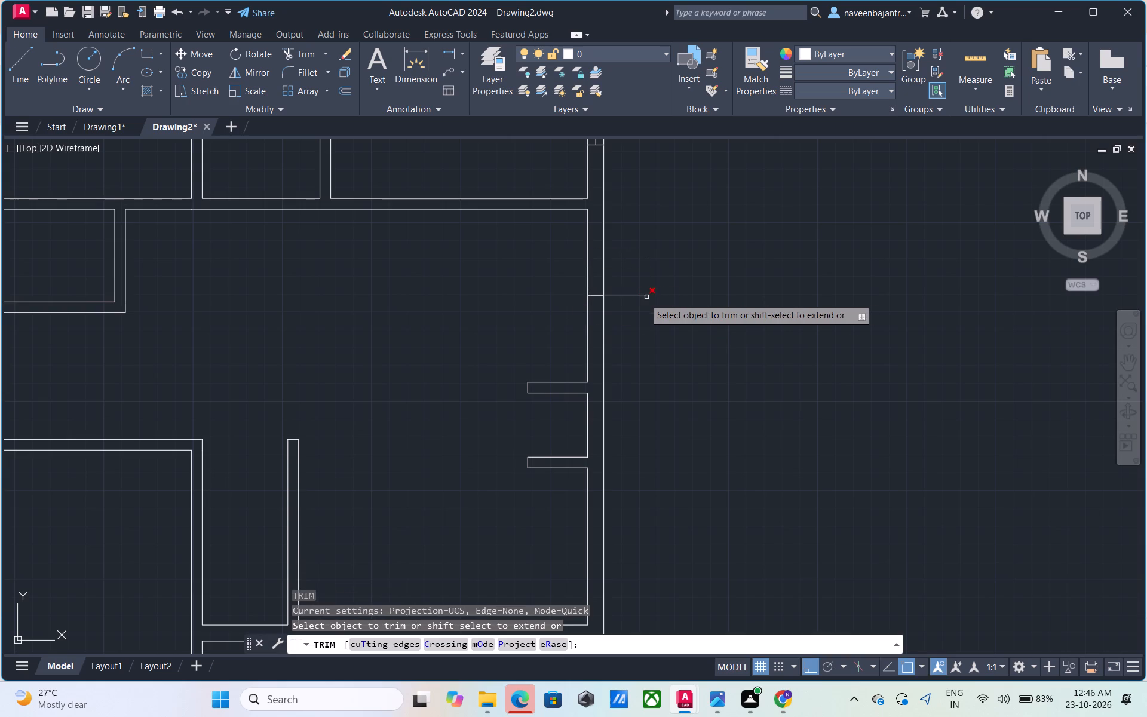
left_click(623, 296)
key("Escape")
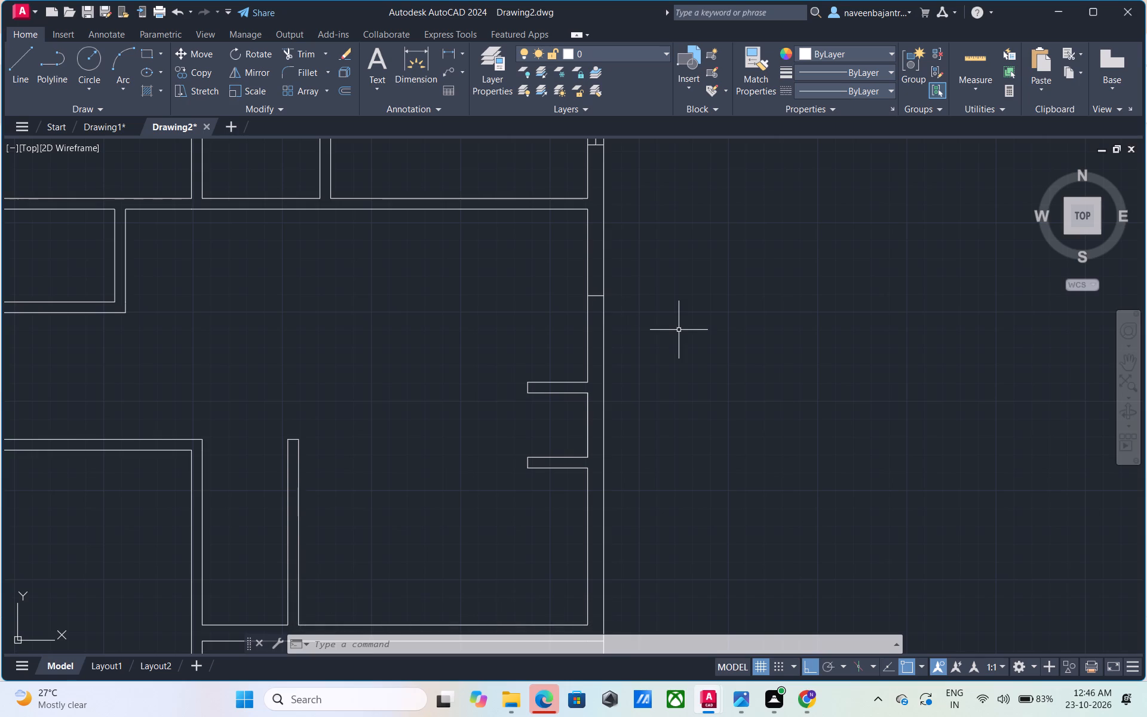
Offset the short cross line 2.5' both north and south to form the window's jambs.
key("Escape")
type("O 2.5'")
key("Return")
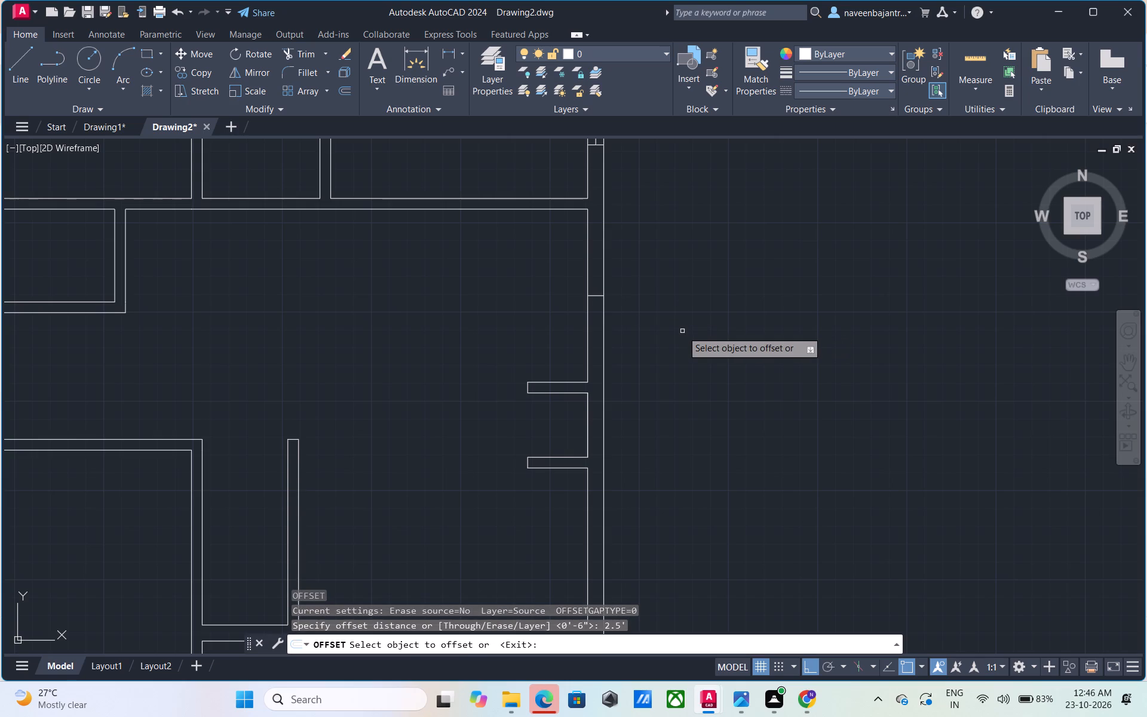
left_click(596, 295)
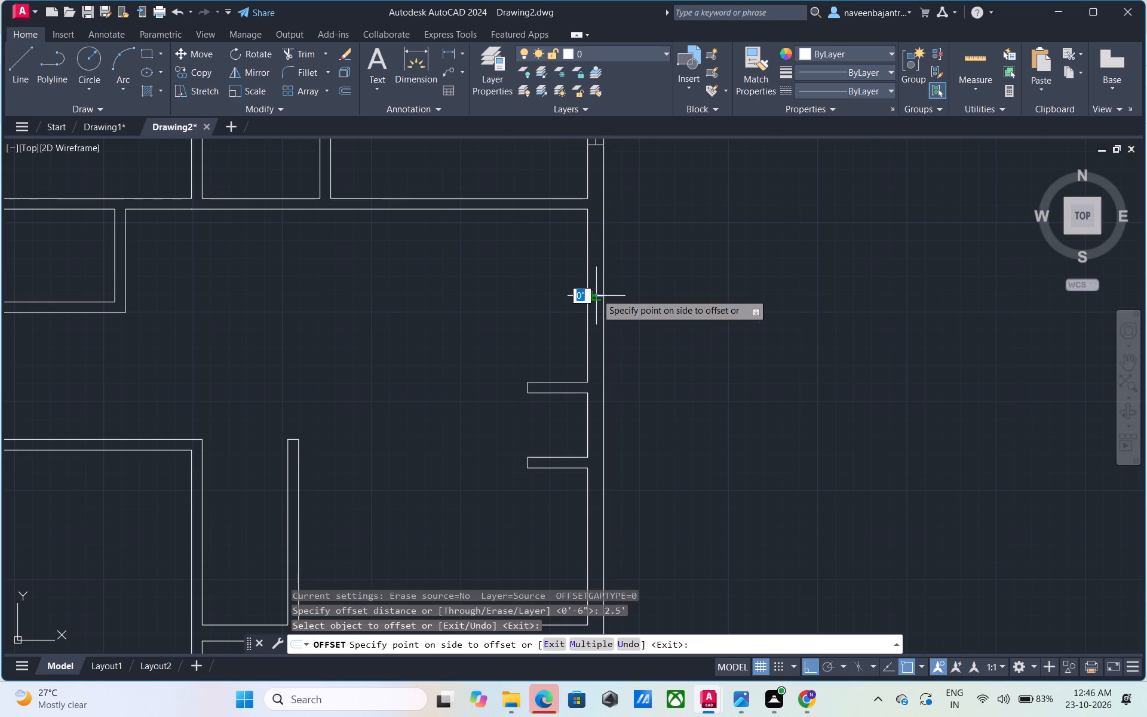
left_click(596, 289)
left_click(595, 296)
left_click(600, 321)
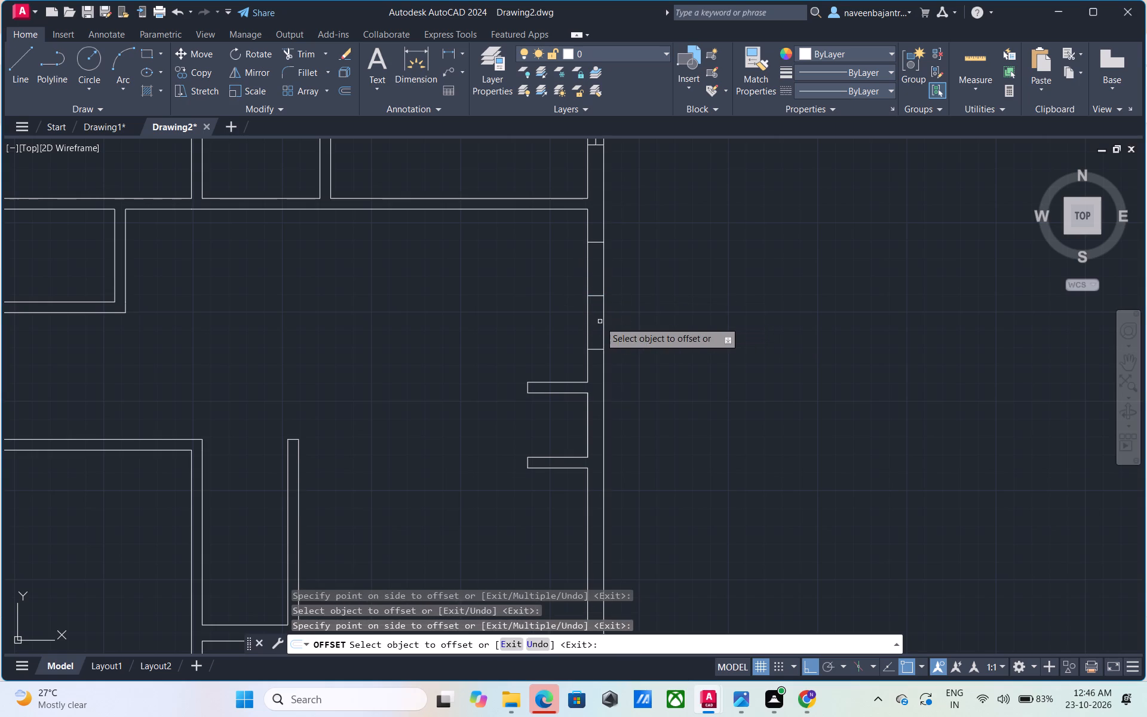
key("Escape")
Remove the middle cross line between the two new window jambs using Trim.
type("TR")
key("space")
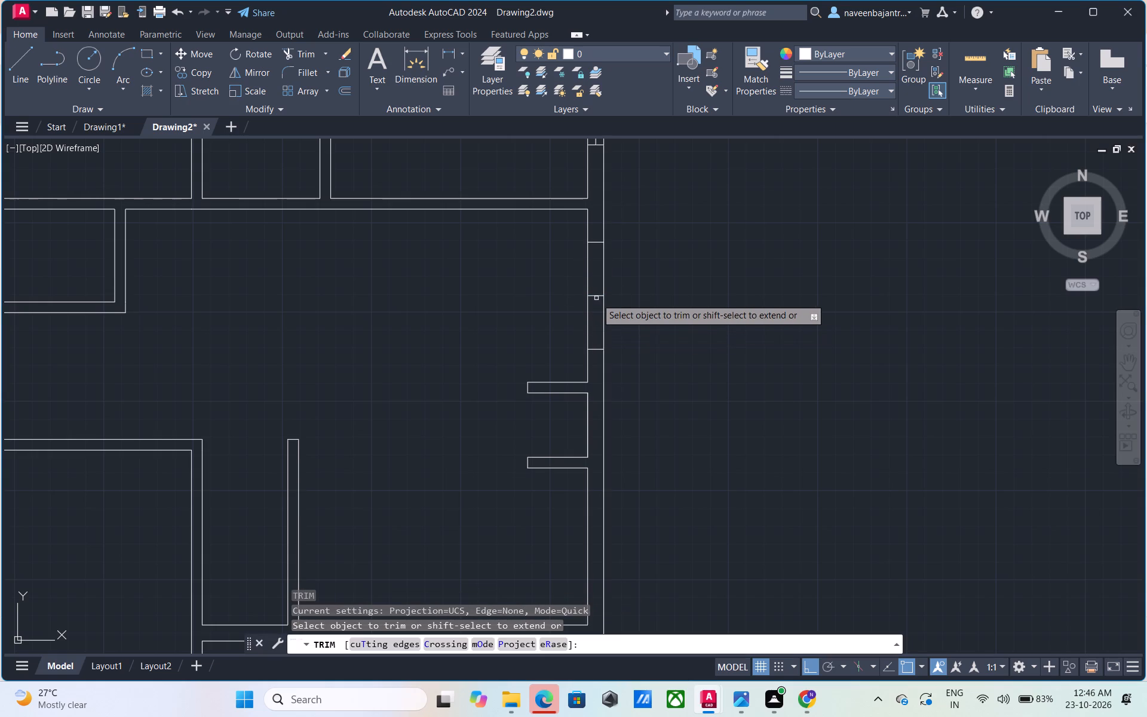
left_click(596, 297)
key("Escape")
Draw the window's vertical glass line from the north jamb's midpoint to the south jamb's midpoint.
type("L")
key("space")
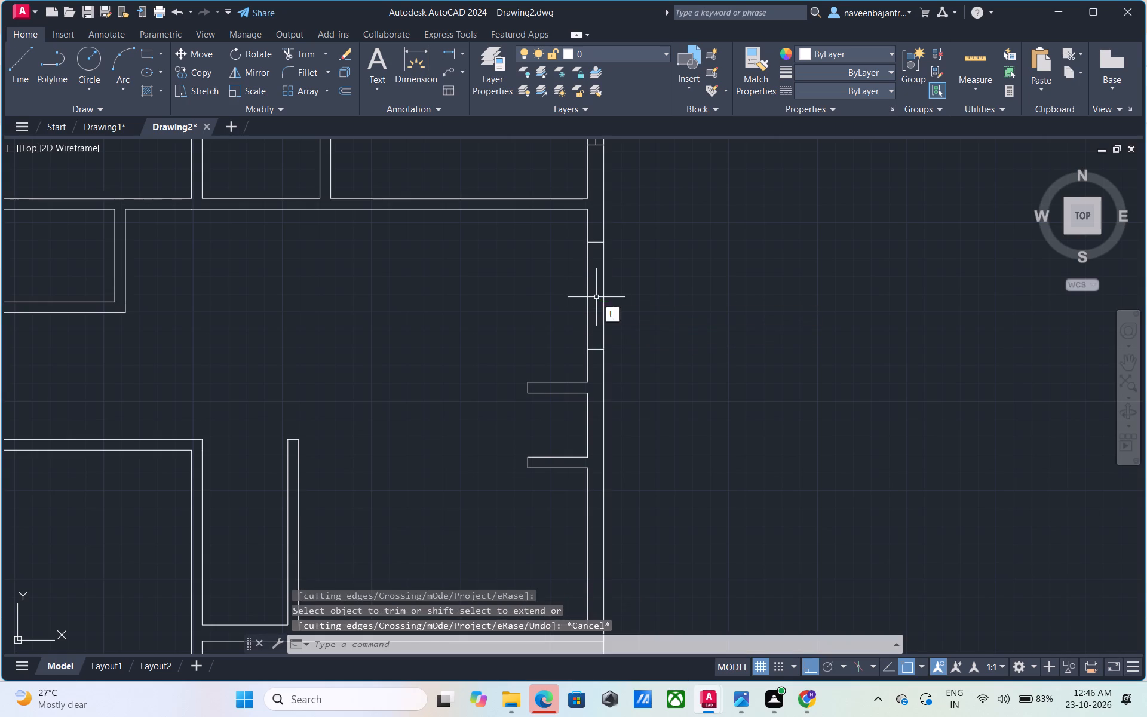
left_click(597, 241)
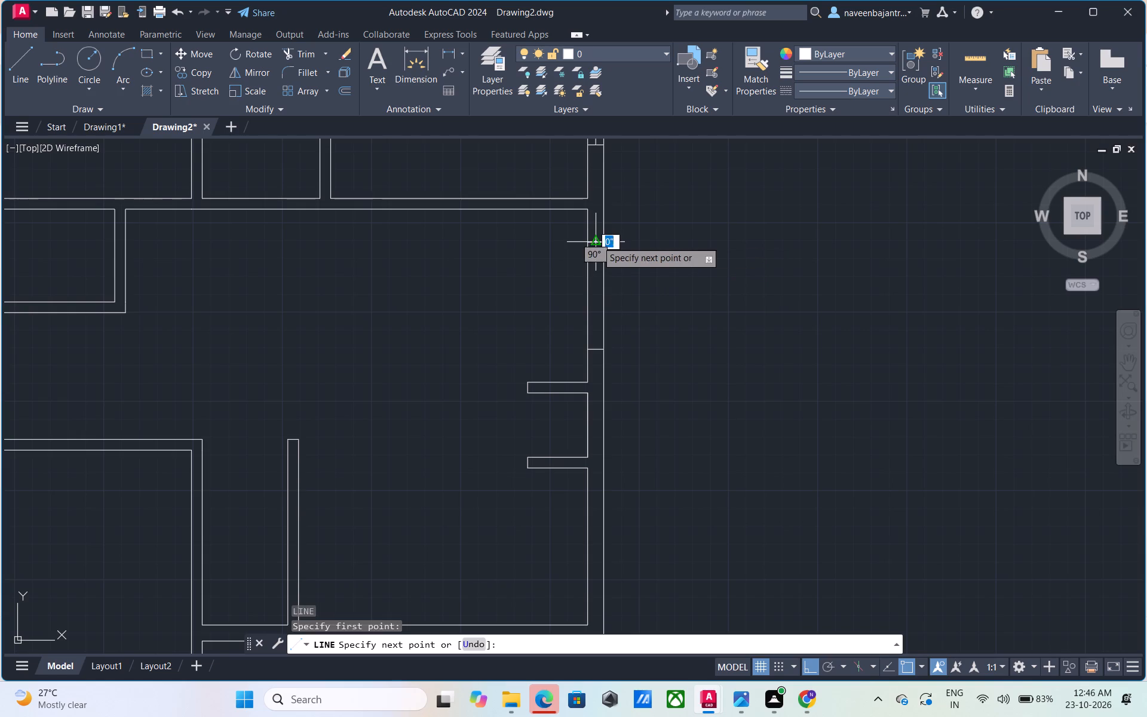
left_click(592, 353)
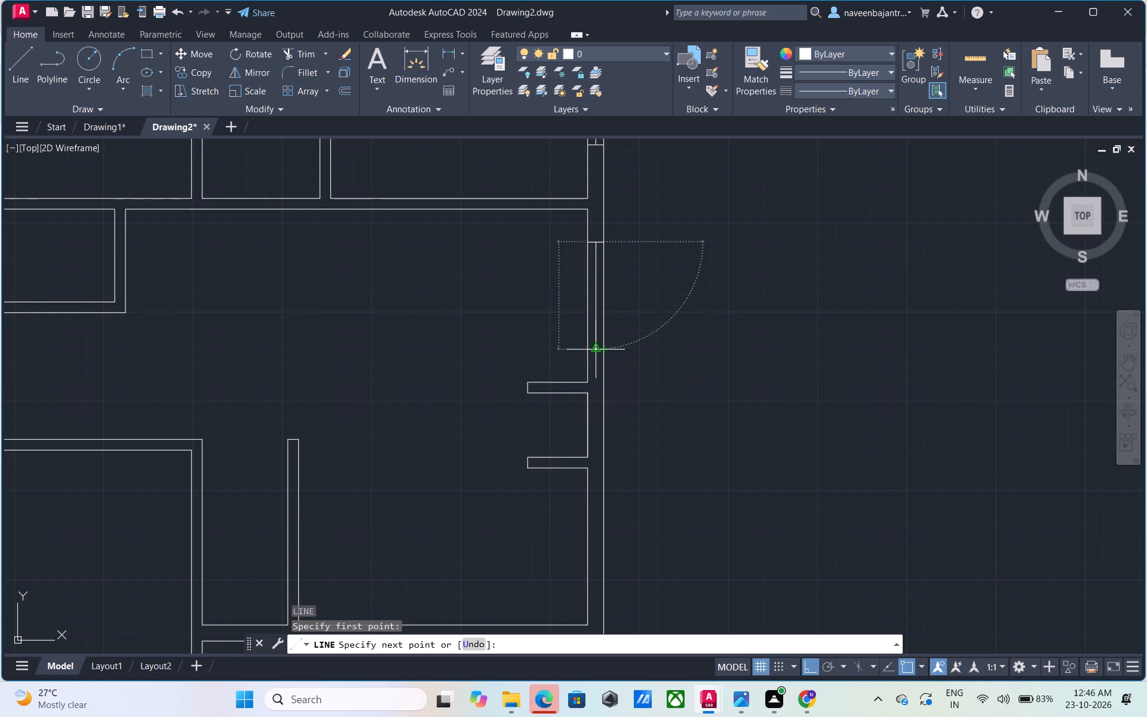
key("Escape")
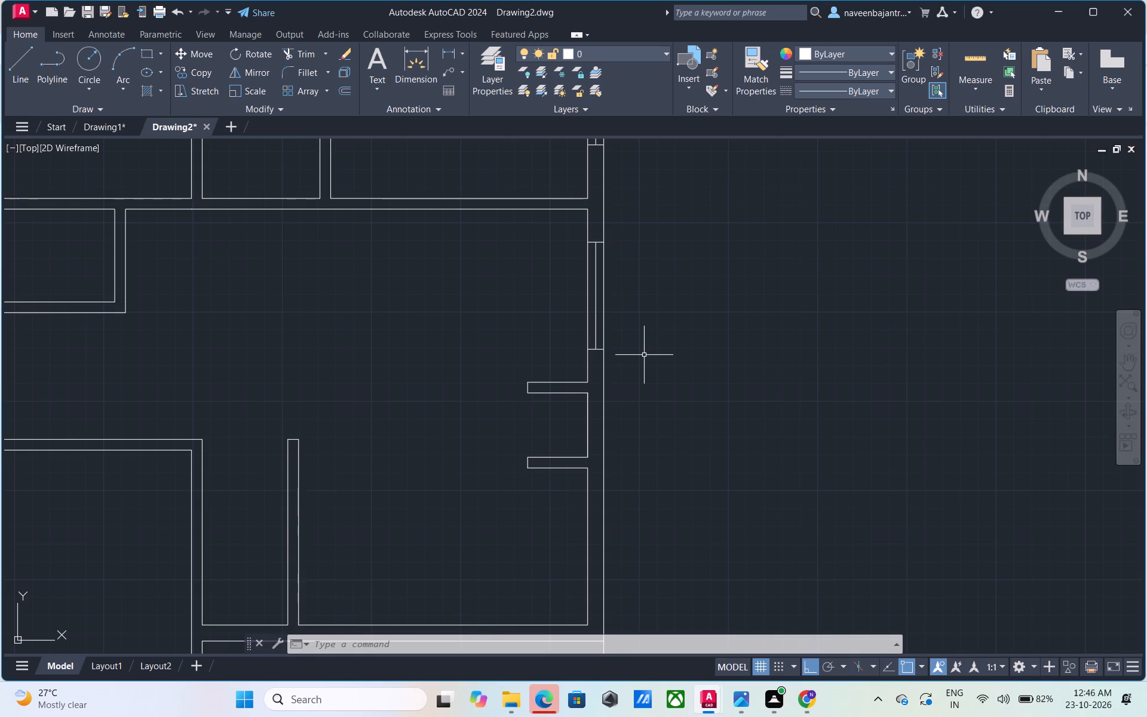
Draw a line across the right outer wall at the inner face's midpoint below the lower stub and trim its outside overhang.
scroll(695, 369, "down", 1)
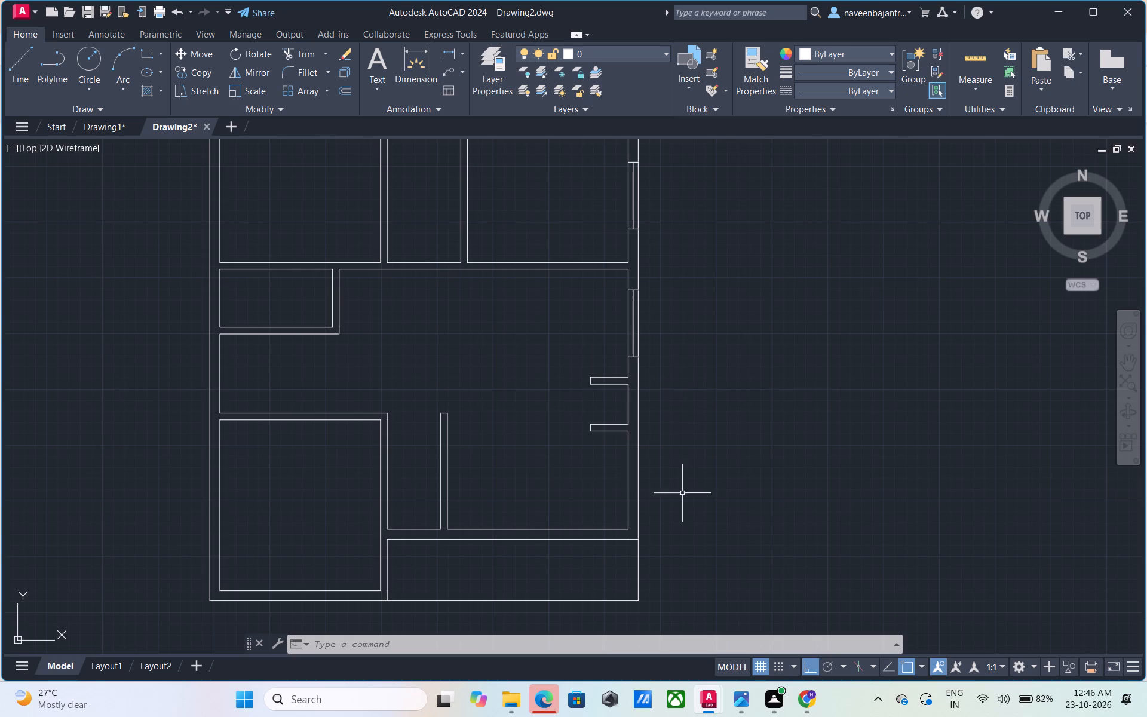
scroll(667, 544, "up", 1)
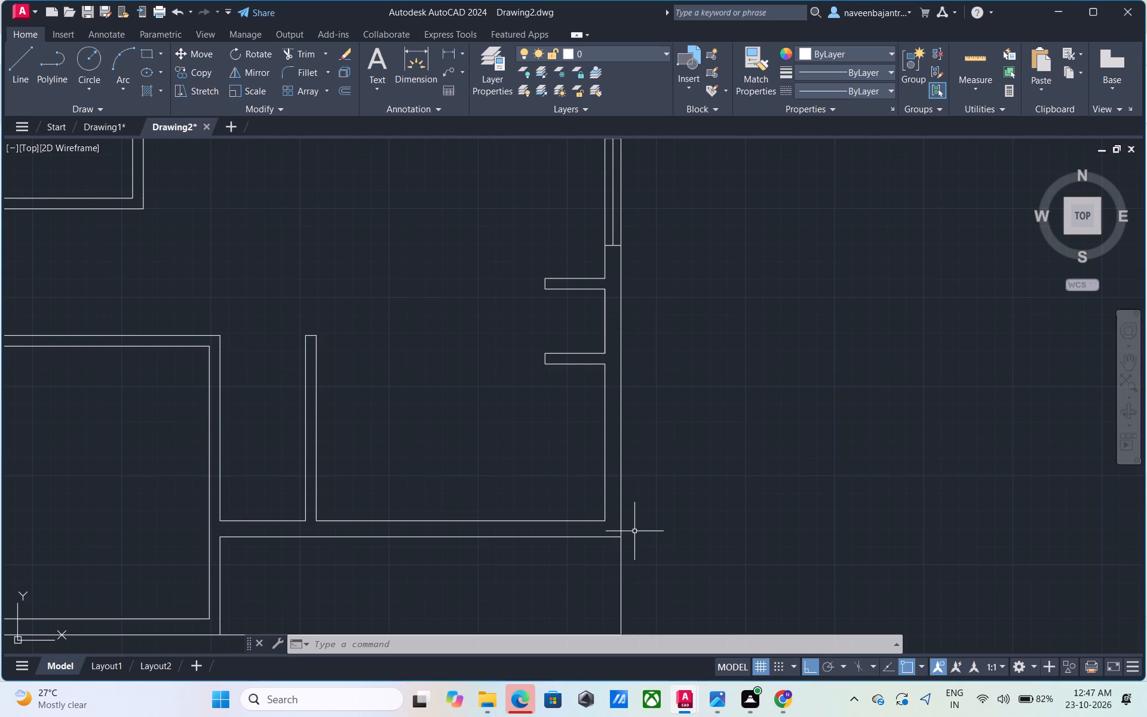
key("Escape")
type("L")
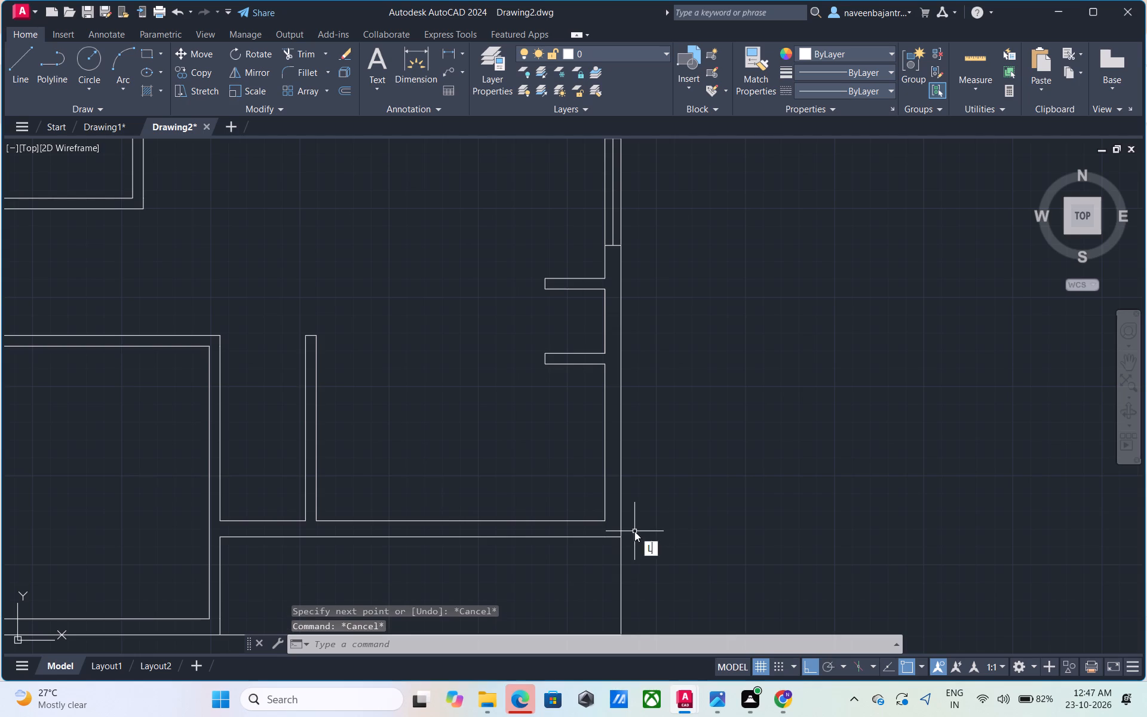
key("space")
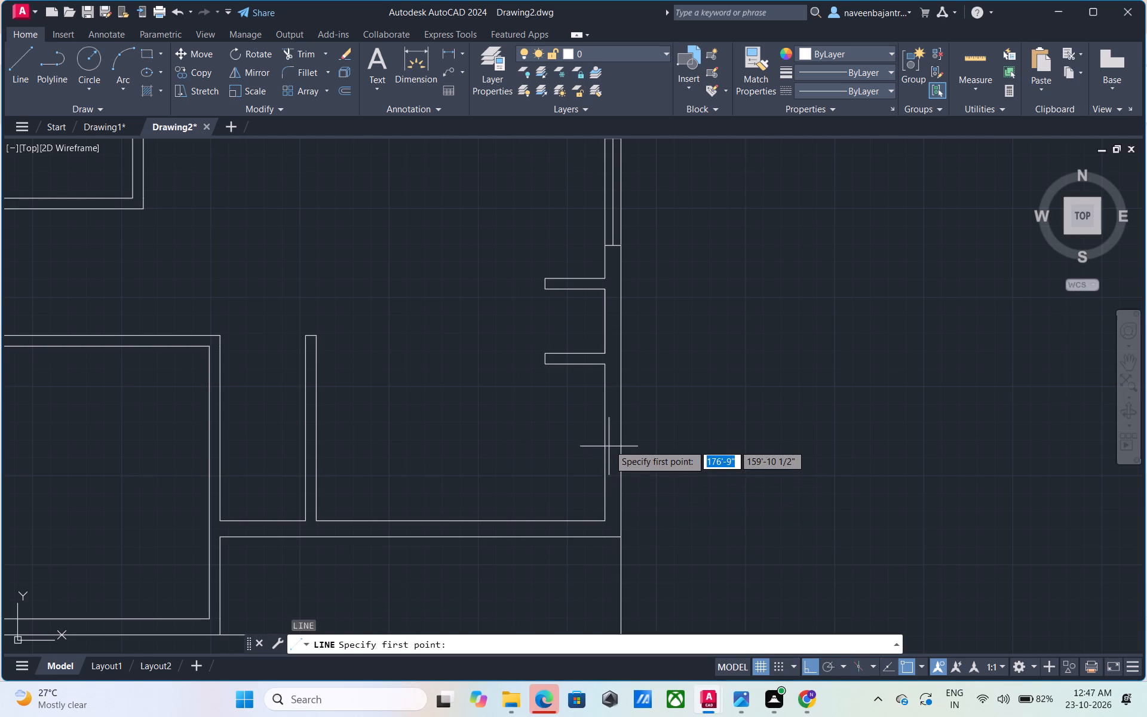
left_click(609, 445)
left_click(642, 443)
key("Escape")
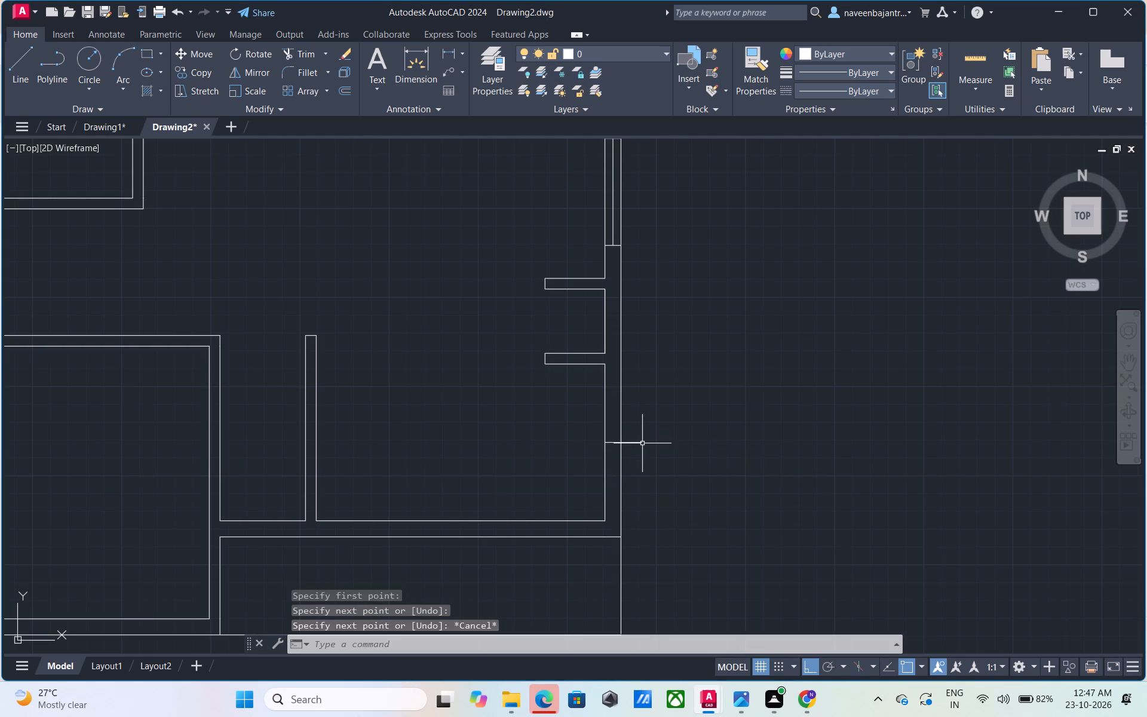
type("TR")
key("space")
left_click(642, 443)
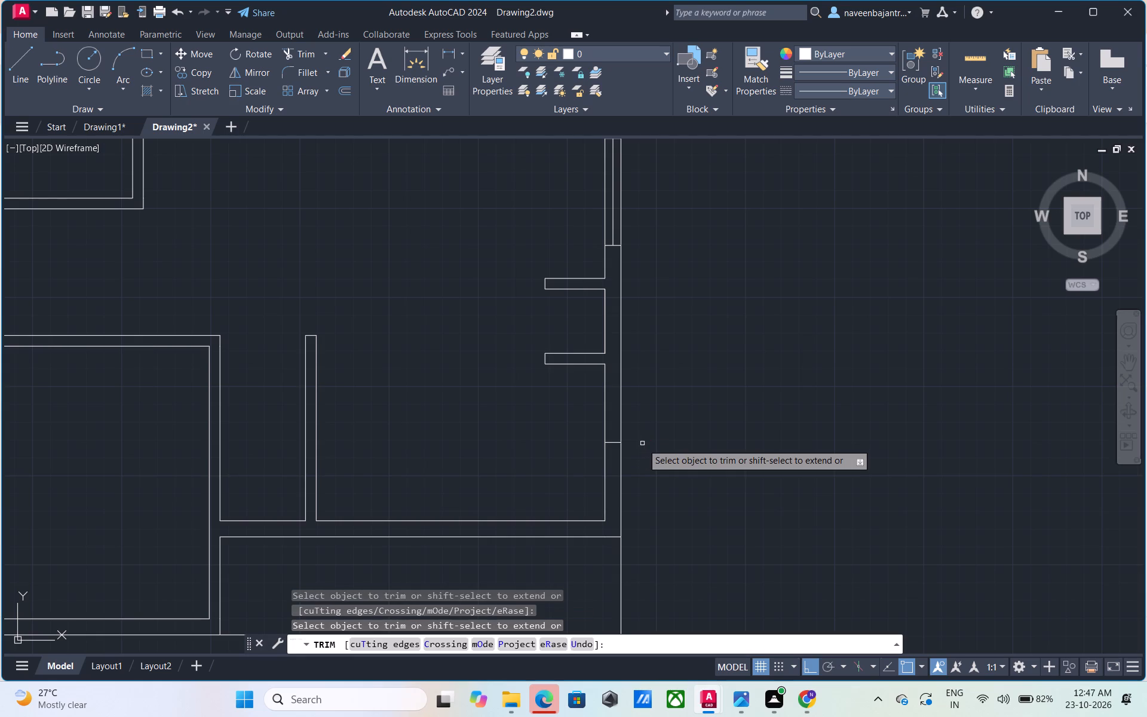
key("Escape")
key("Escape")
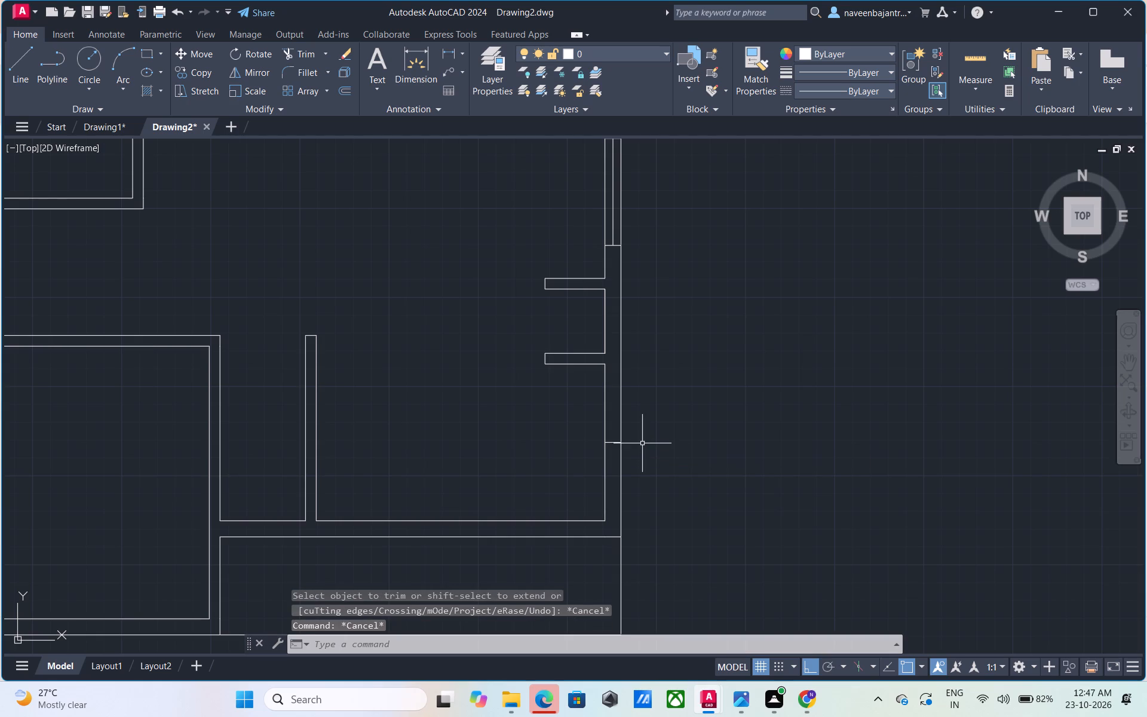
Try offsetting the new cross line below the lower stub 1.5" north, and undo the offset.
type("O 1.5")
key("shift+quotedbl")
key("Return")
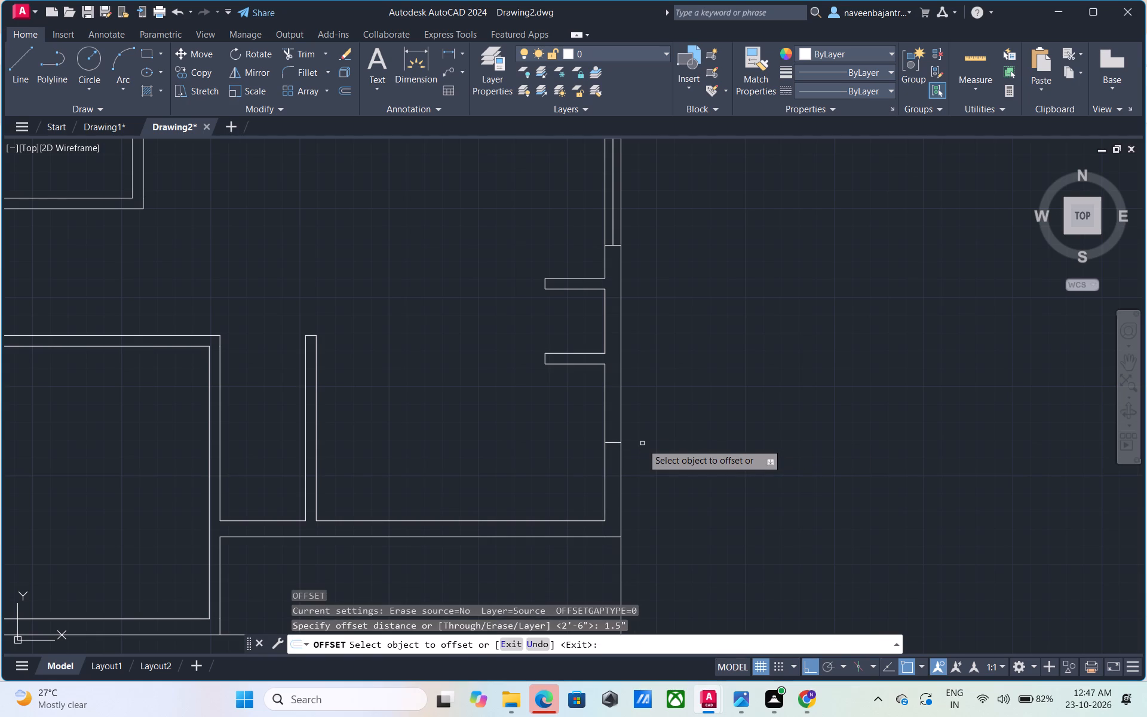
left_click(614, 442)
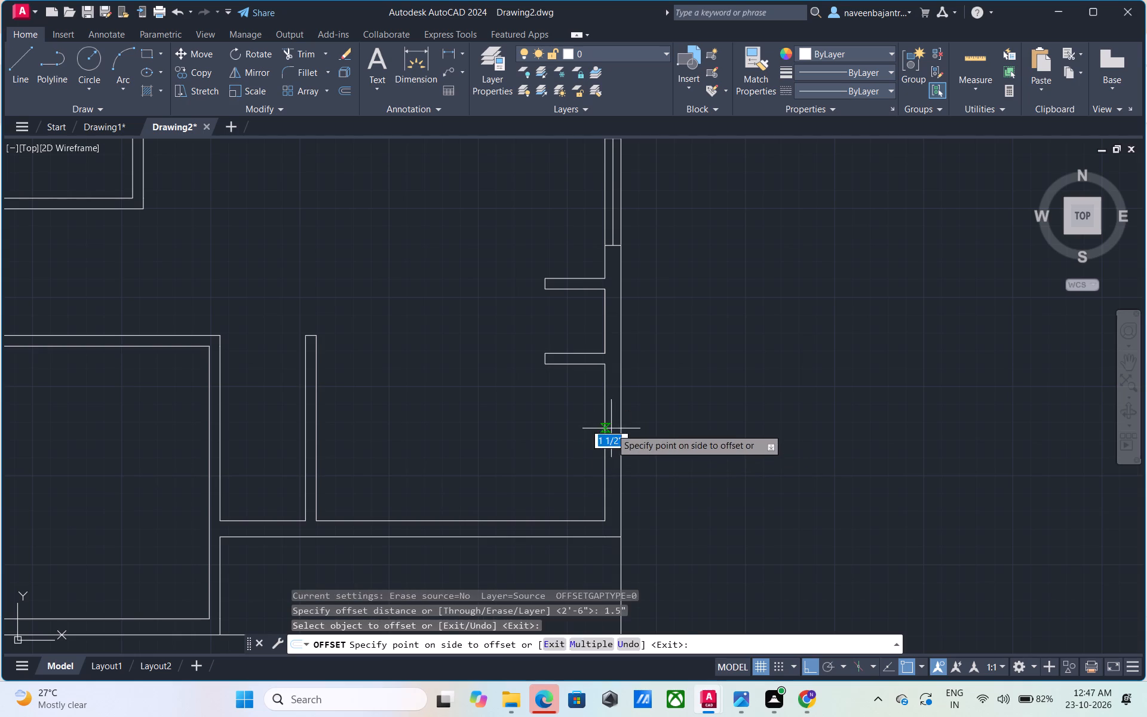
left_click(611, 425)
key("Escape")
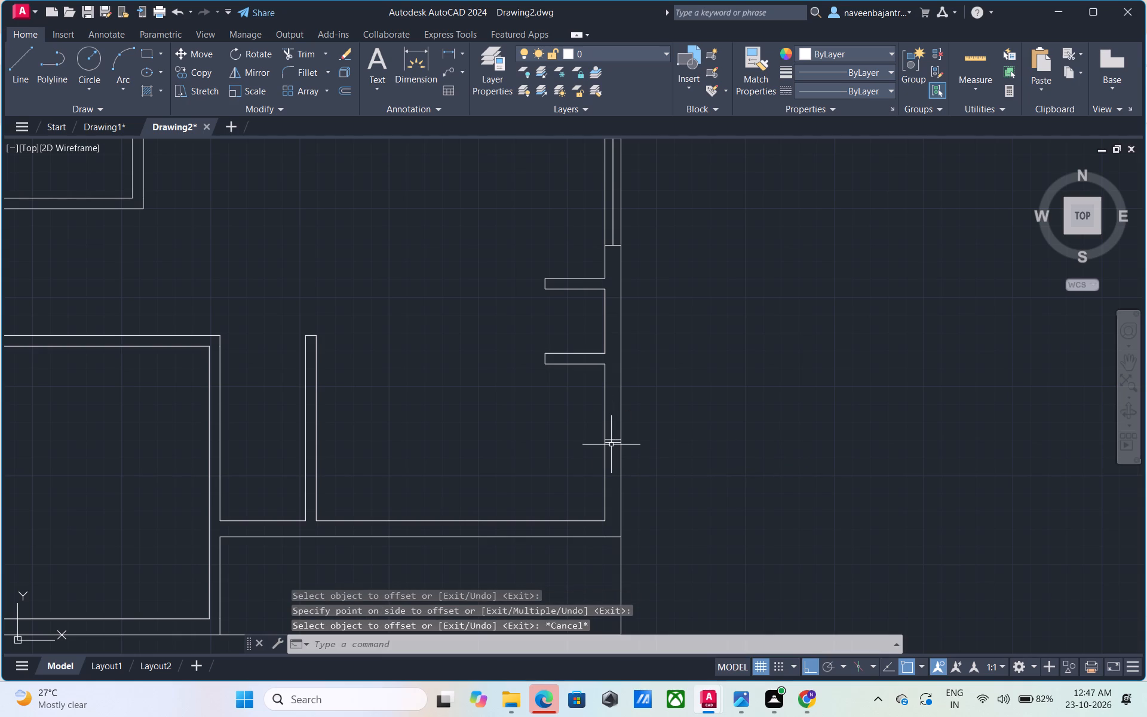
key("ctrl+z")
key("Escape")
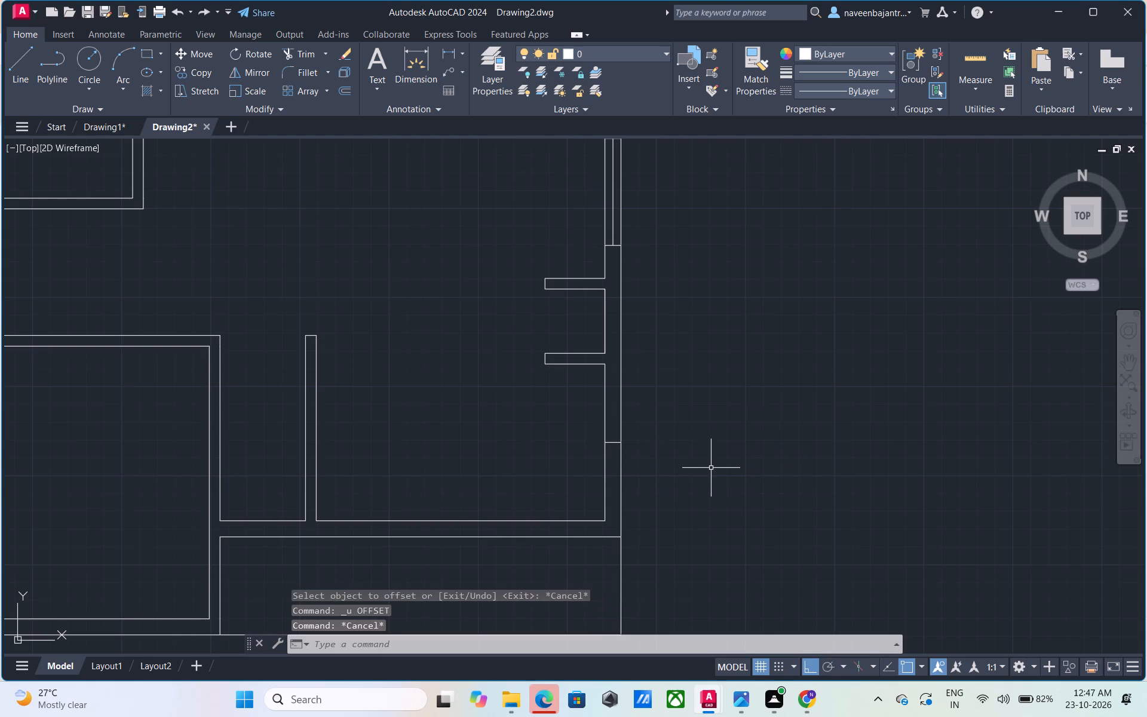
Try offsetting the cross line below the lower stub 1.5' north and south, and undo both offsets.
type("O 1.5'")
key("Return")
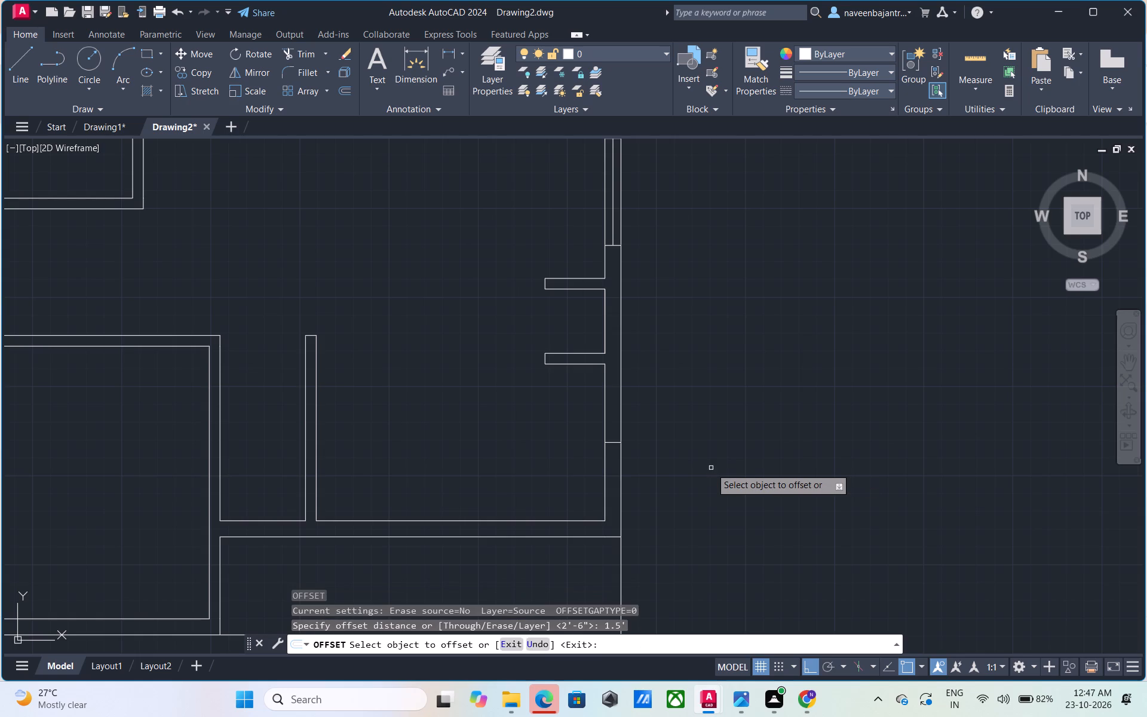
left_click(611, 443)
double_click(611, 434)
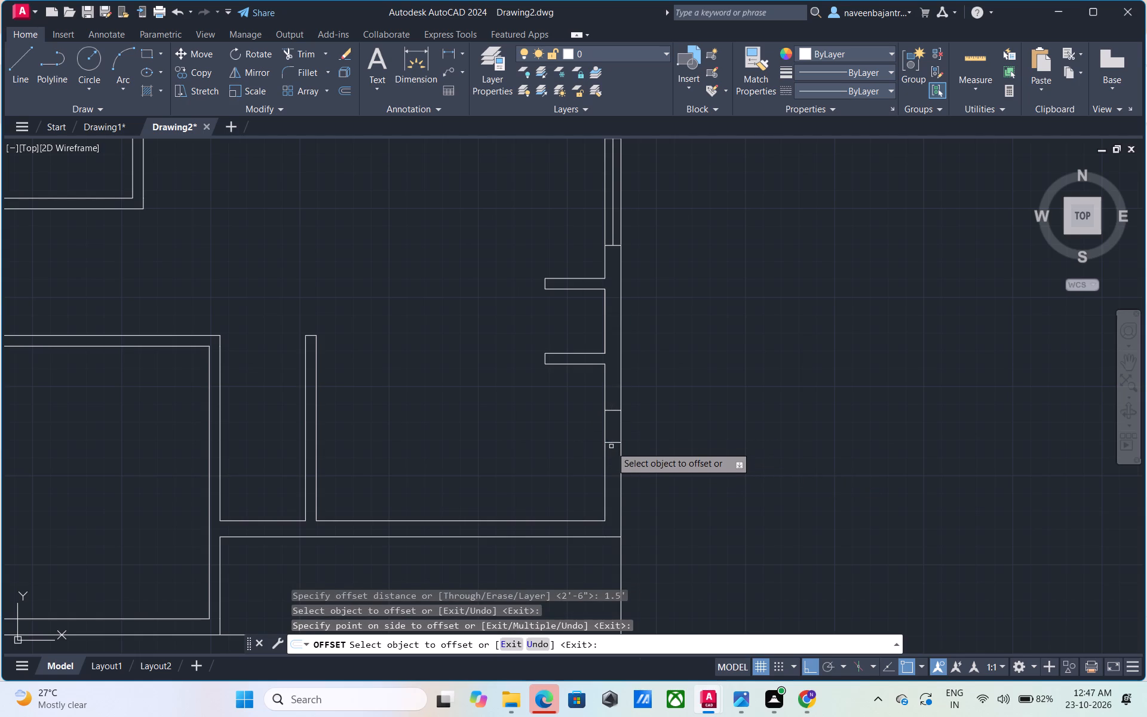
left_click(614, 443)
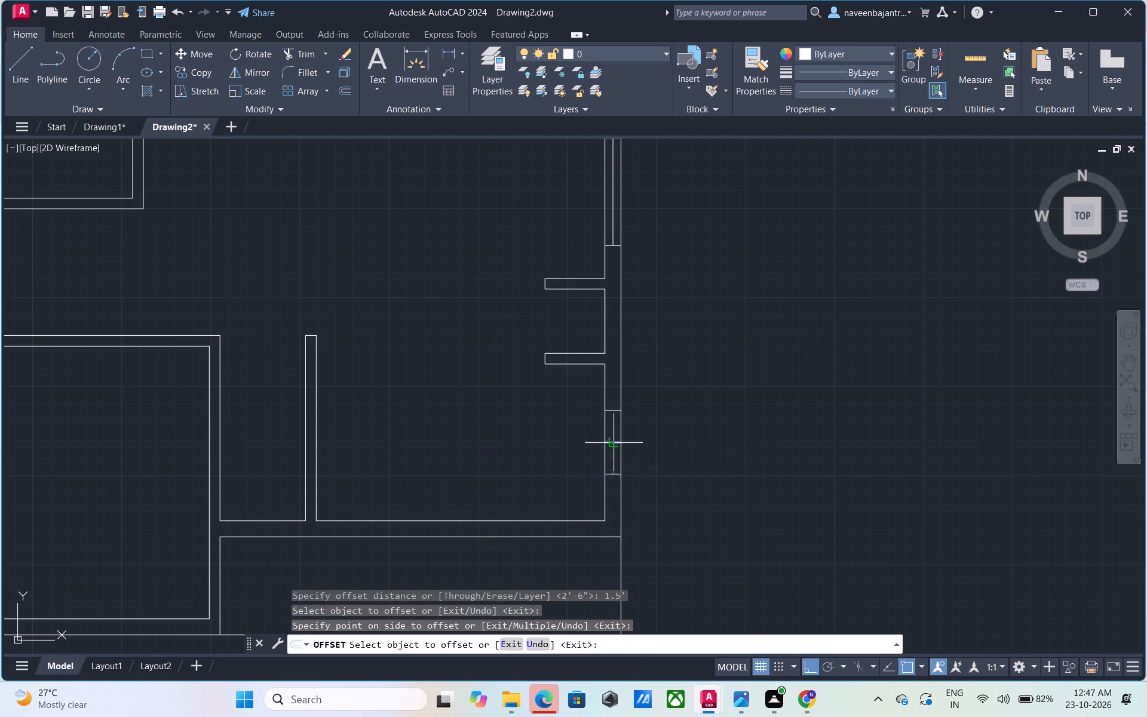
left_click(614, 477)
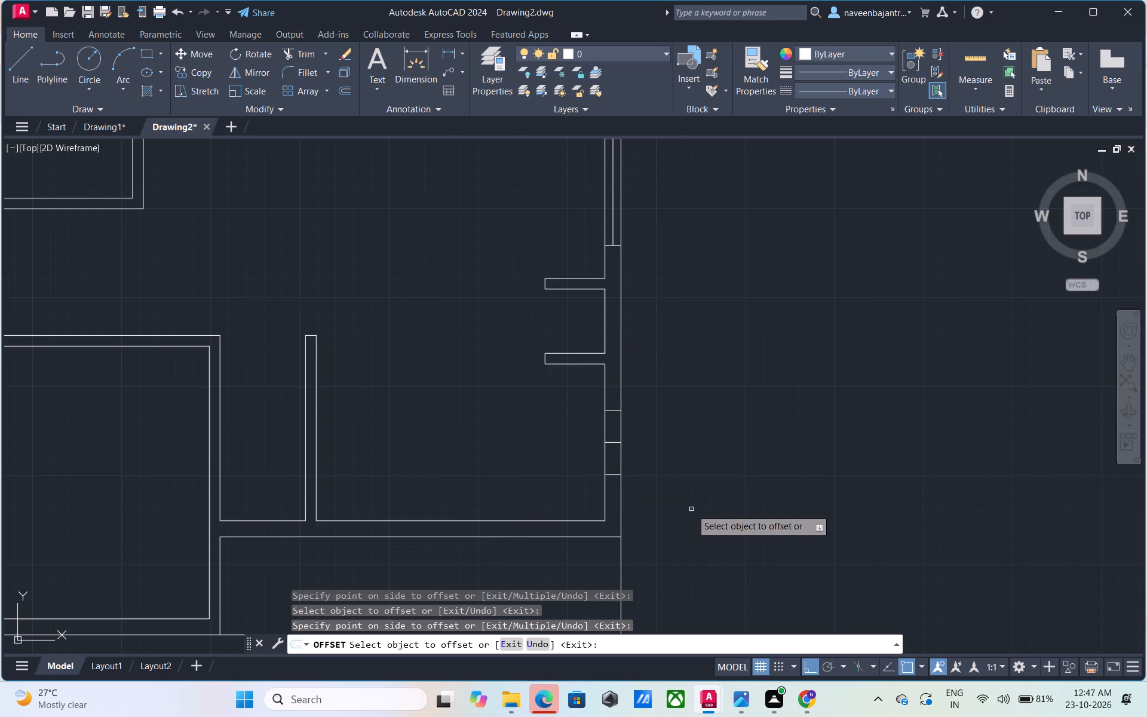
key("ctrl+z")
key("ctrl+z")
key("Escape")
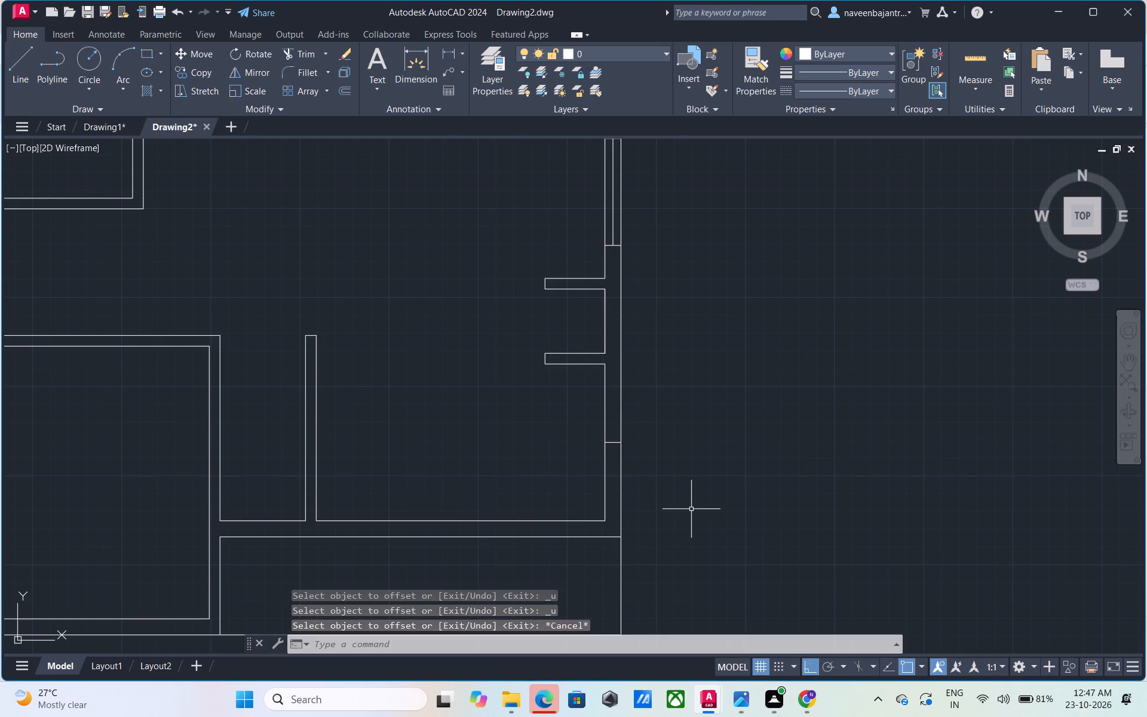
Offset the cross line below the lower stub 2' both north and south to form the window's jambs.
type("O 2'")
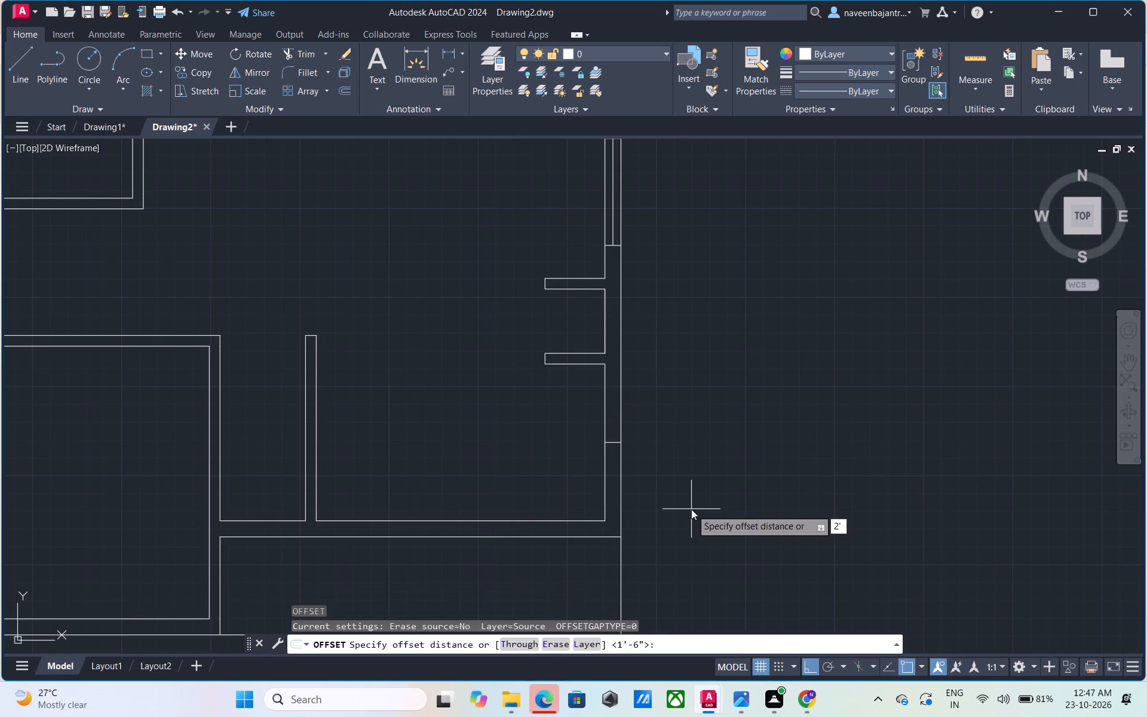
key("Return")
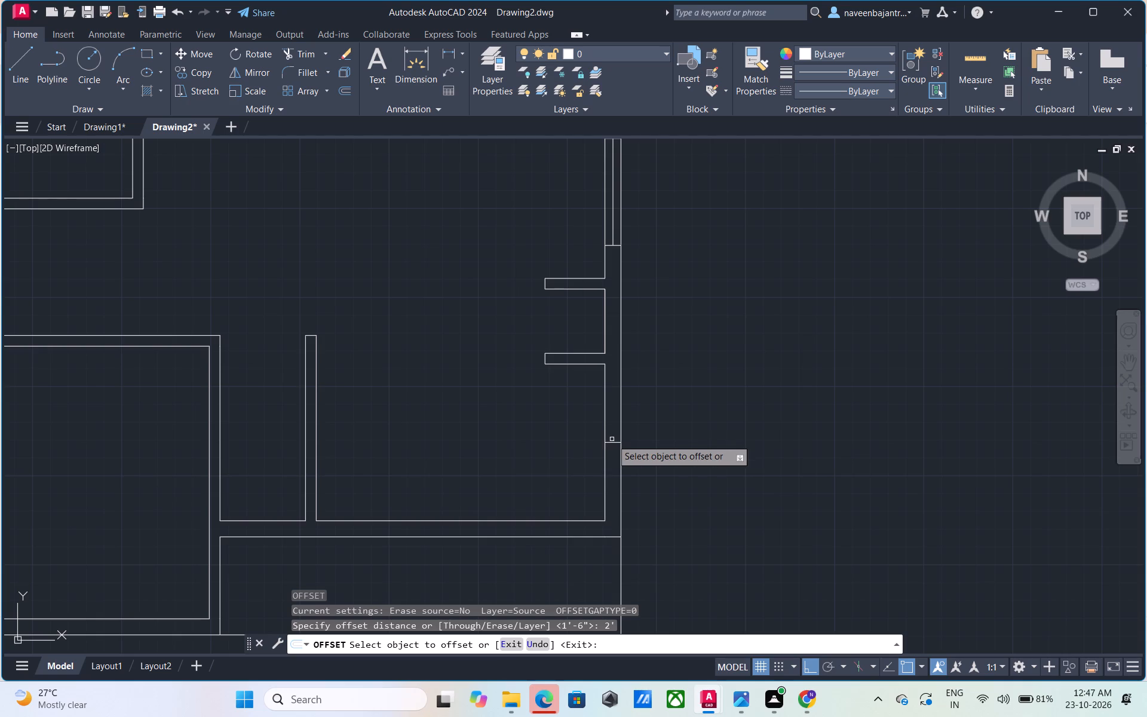
left_click(612, 441)
left_click(612, 433)
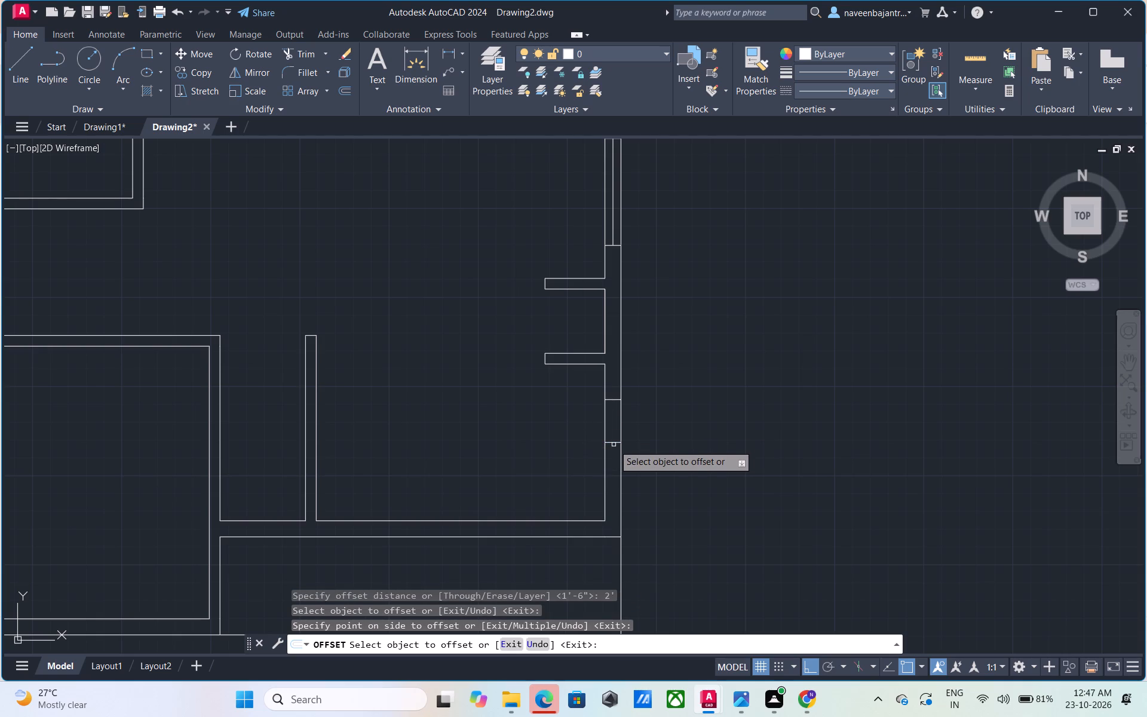
left_click(614, 443)
left_click(614, 472)
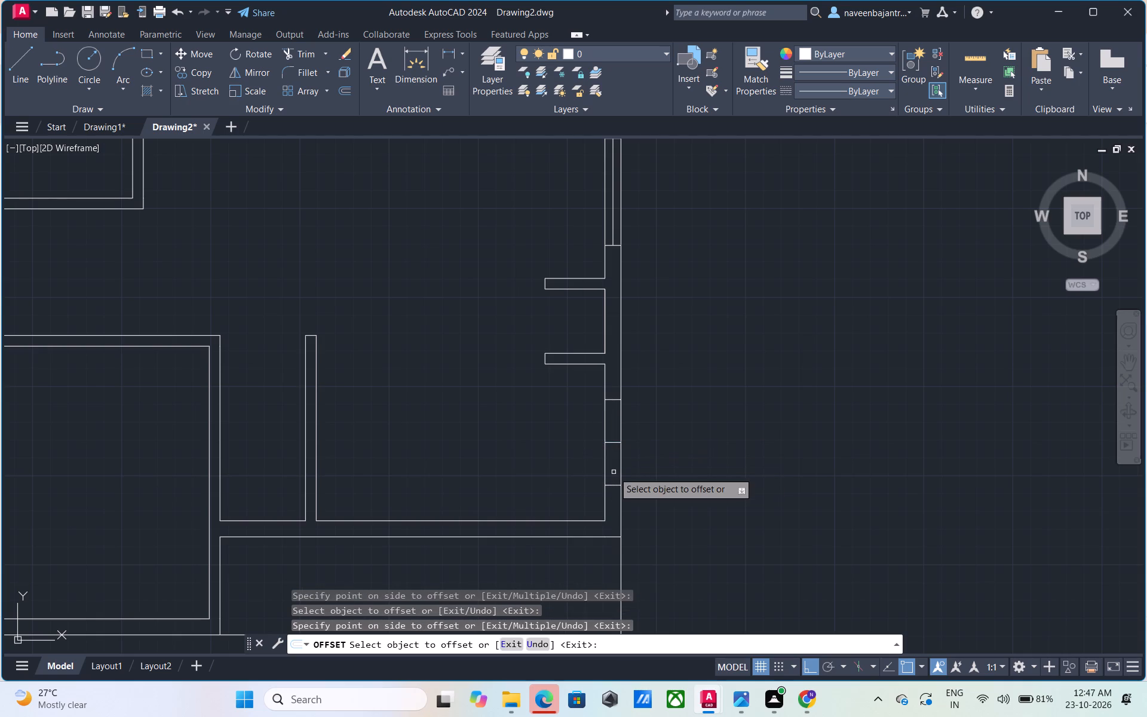
key("Escape")
Remove the middle cross line between the lower window's jambs using Trim.
type("TR")
key("space")
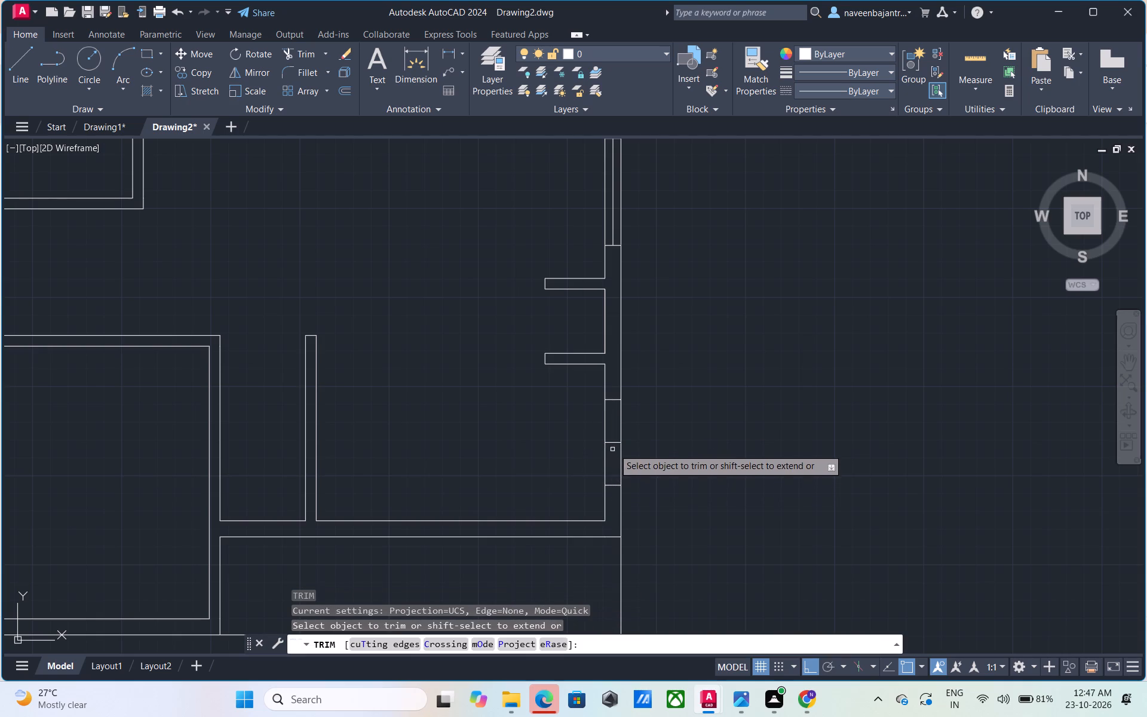
left_click(614, 445)
key("Escape")
Draw the lower window's vertical glass line between the midpoints of its north and south jambs.
type("L")
key("space")
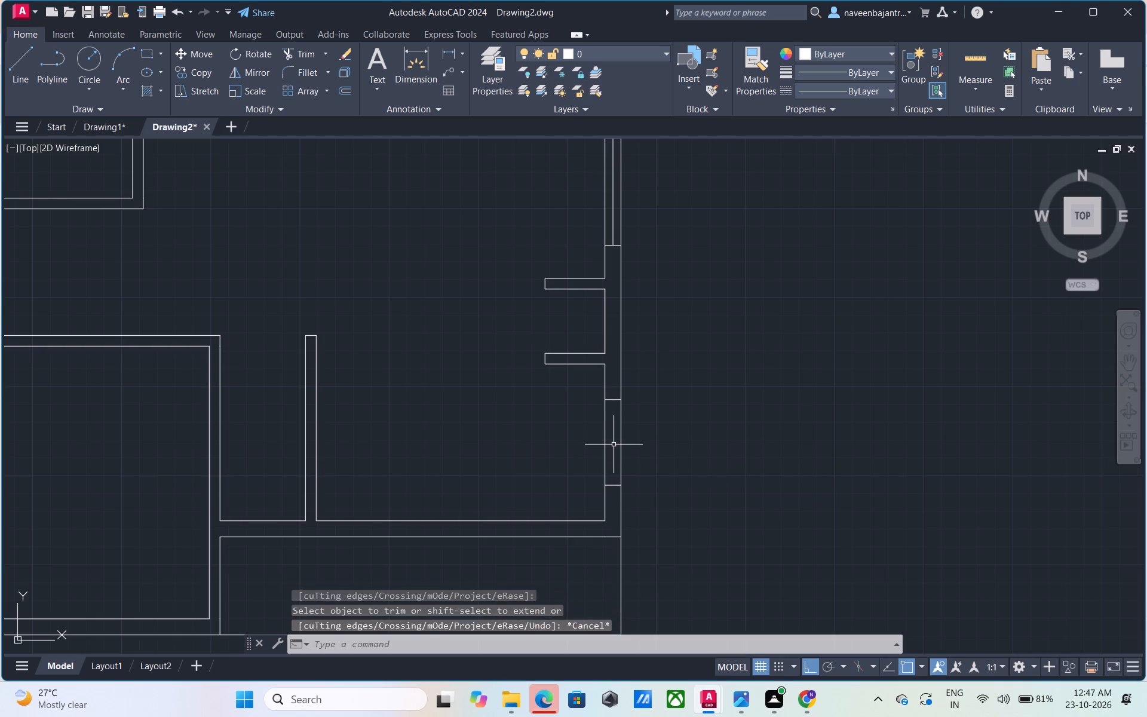
left_click(614, 402)
left_click(617, 482)
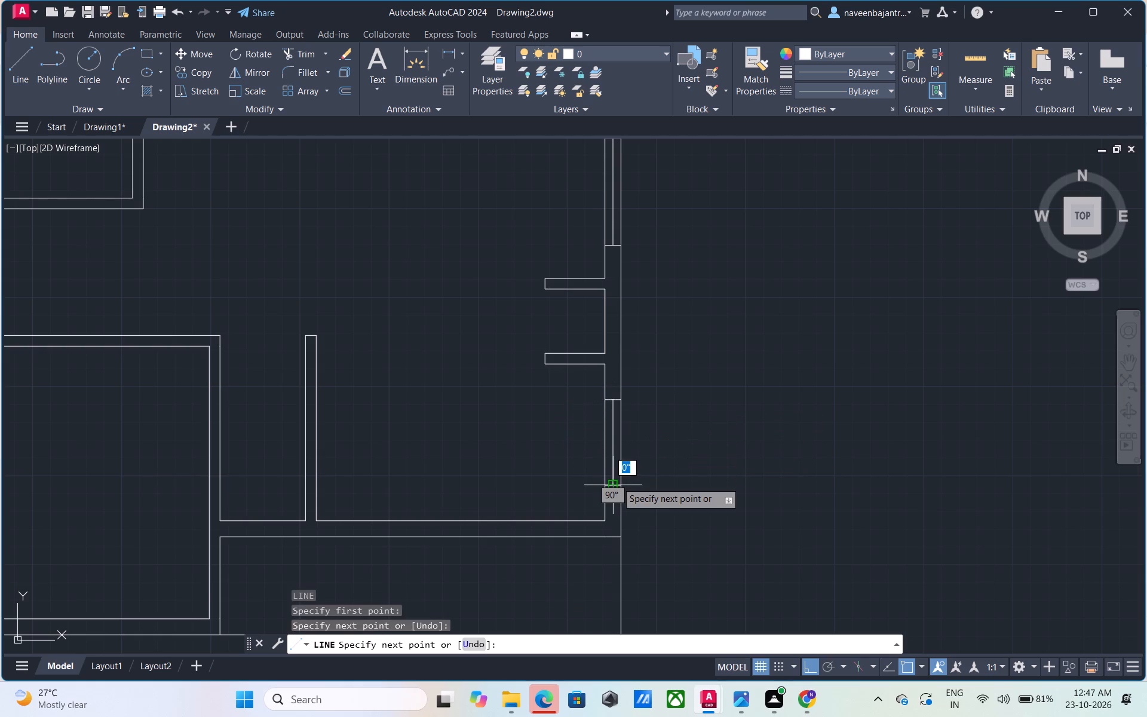
Draw a cross line through the southeast room's south wall at its inner line's midpoint and trim the overhang beyond the outer line.
key("Escape")
scroll(676, 489, "down", 1)
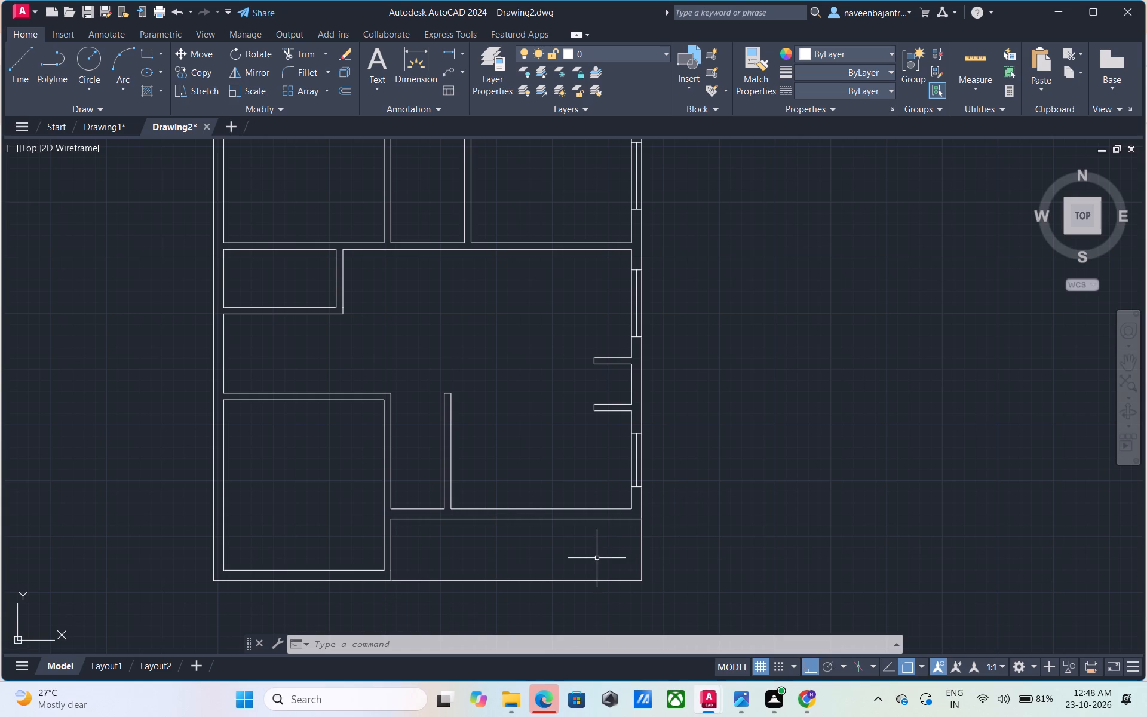
scroll(596, 558, "up", 1)
key("Escape")
type("L")
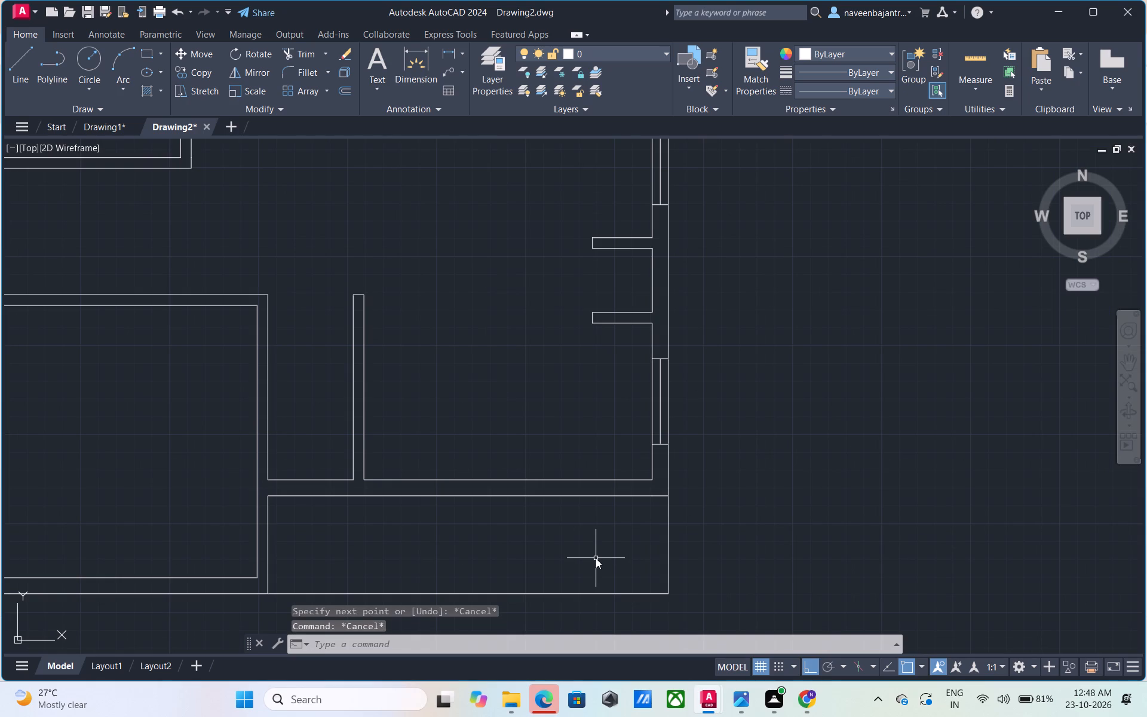
key("space")
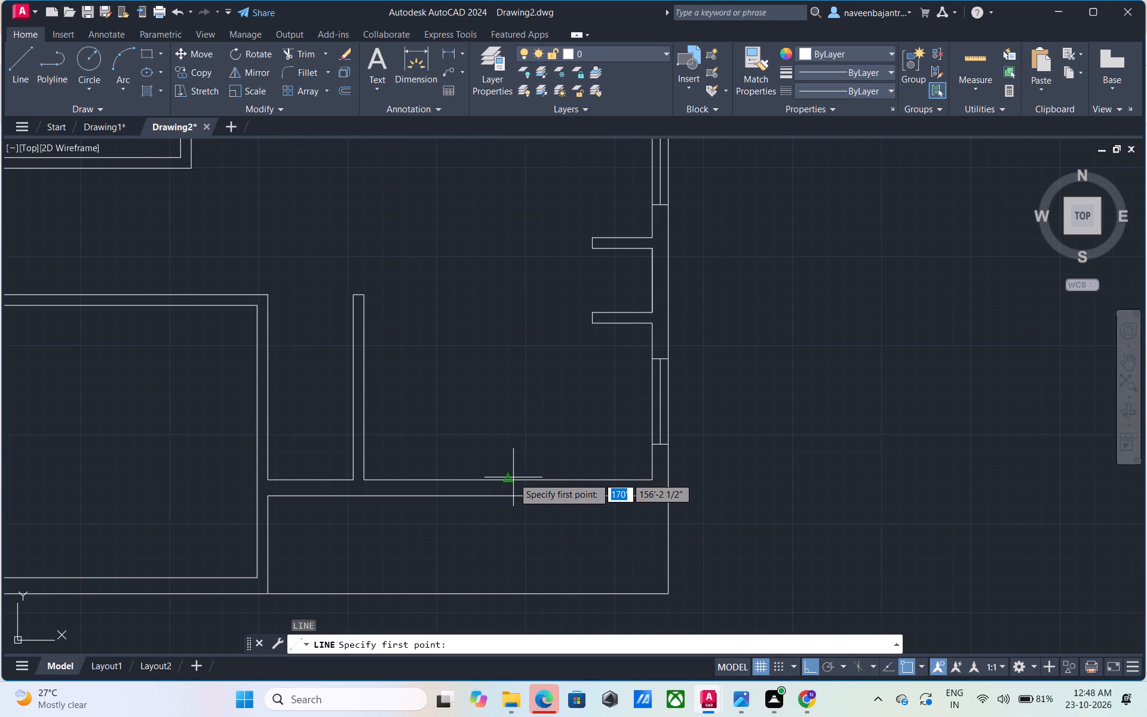
left_click(509, 479)
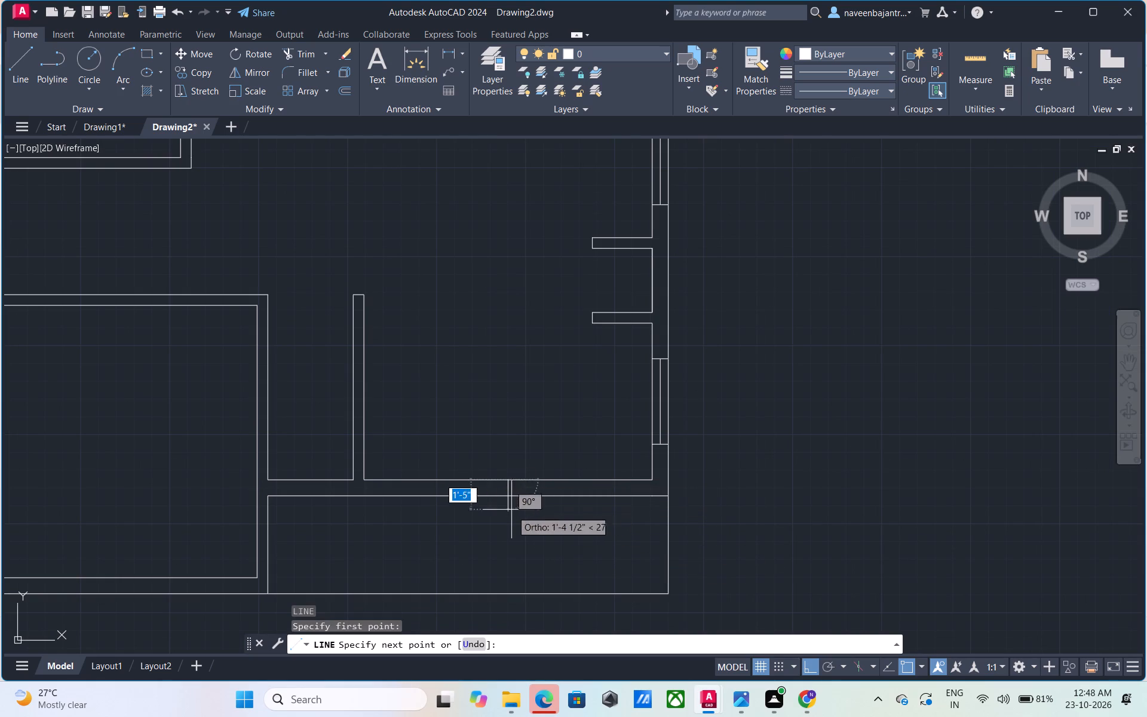
left_click(512, 516)
key("Escape")
type("TR")
key("space")
left_click(508, 513)
key("Escape")
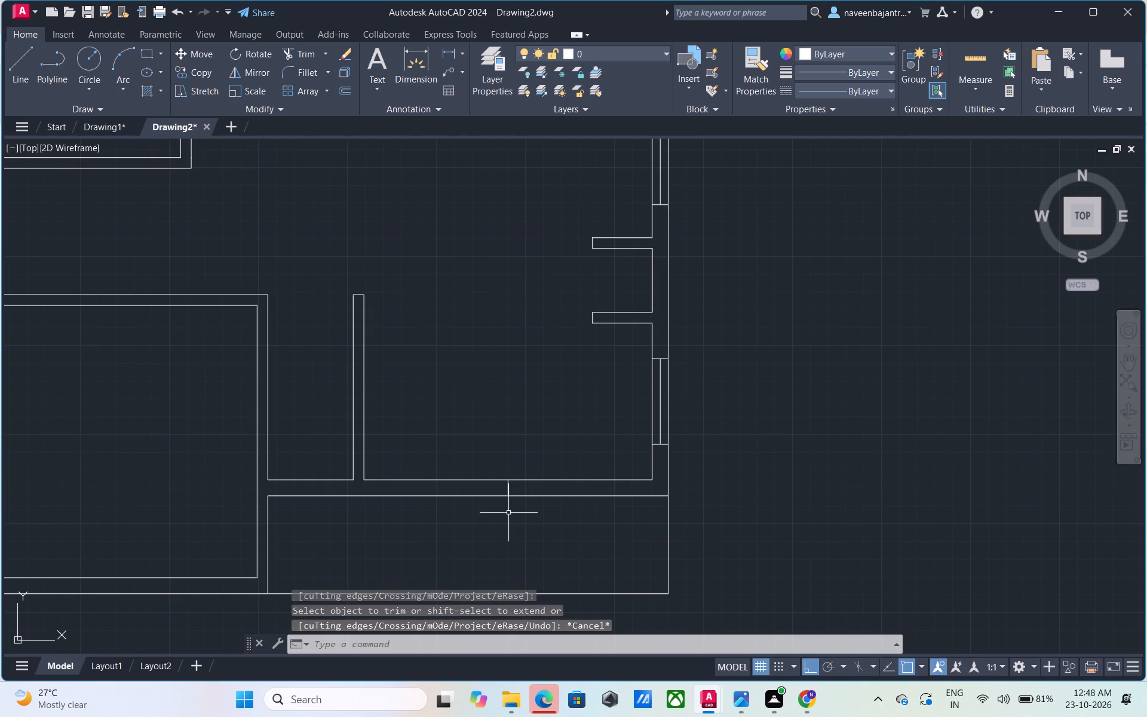
Offset the cross line in the southeast room's south wall 1.5' both east and west to form the window's jambs.
type("O 1.5'")
key("Return")
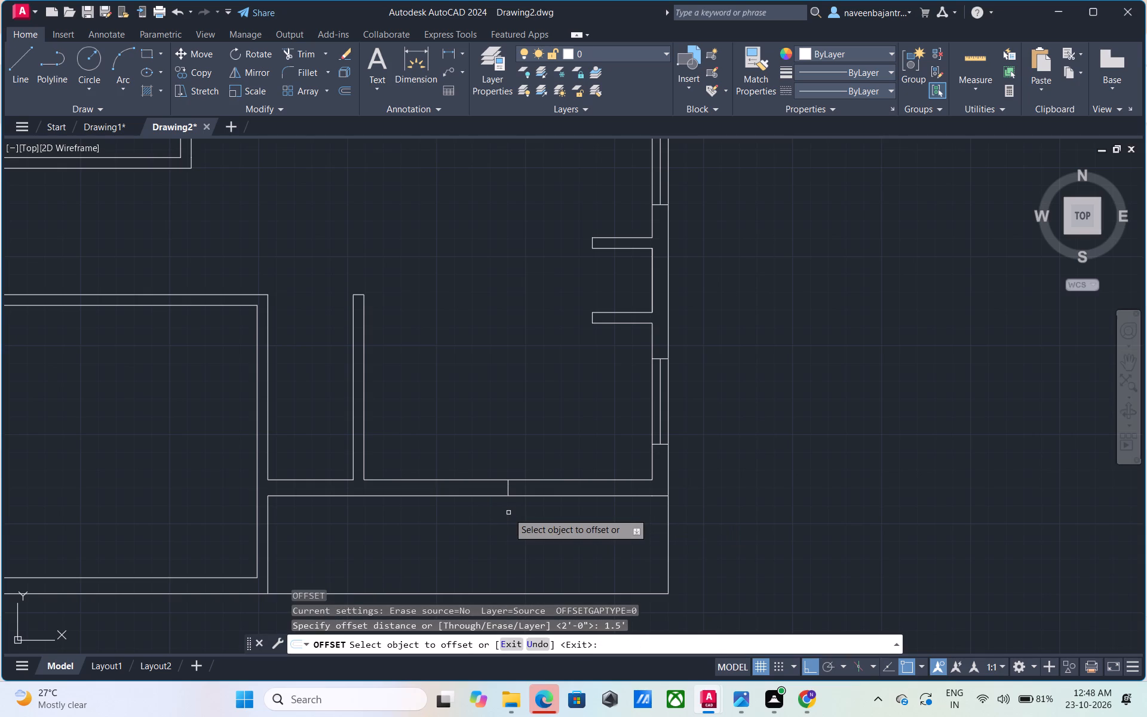
left_click(508, 485)
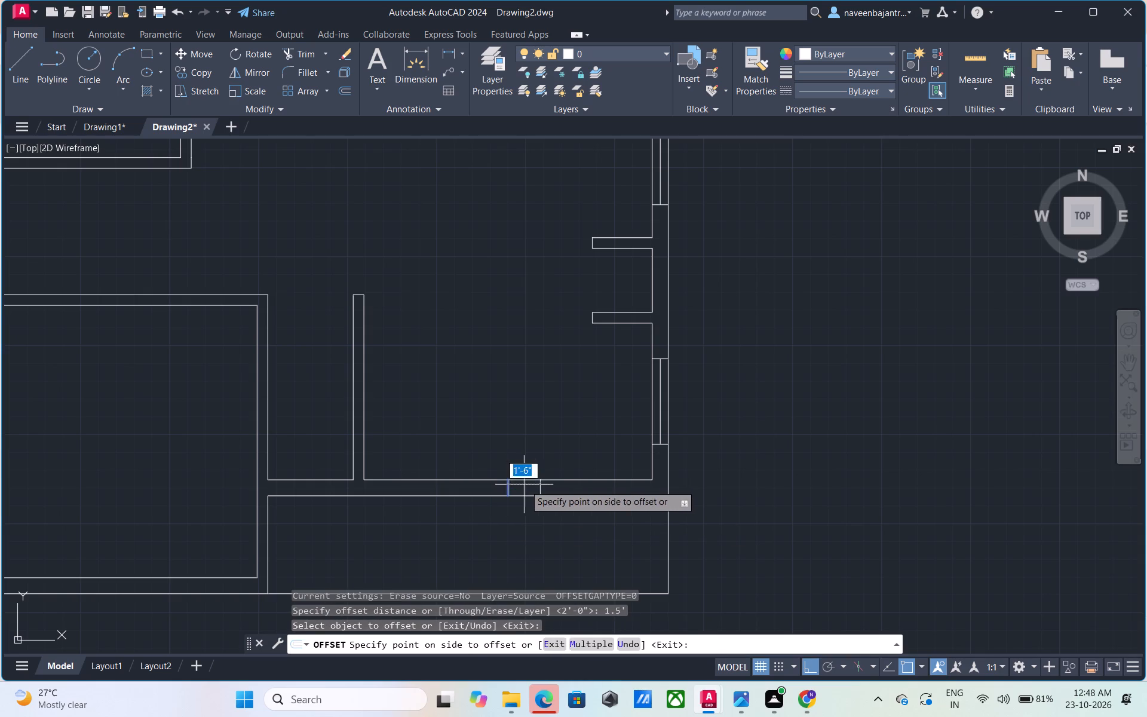
left_click(525, 485)
left_click(507, 489)
left_click(500, 491)
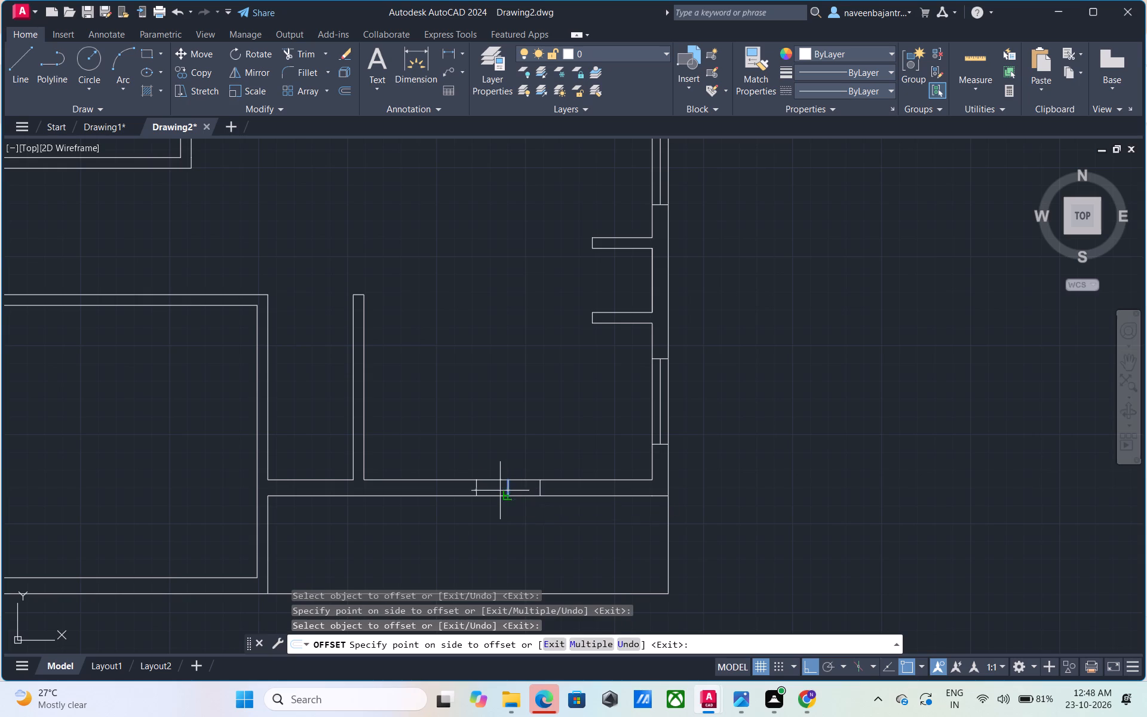
key("Escape")
Remove the middle cross line between the southeast room's south window jambs using Trim.
type("TR")
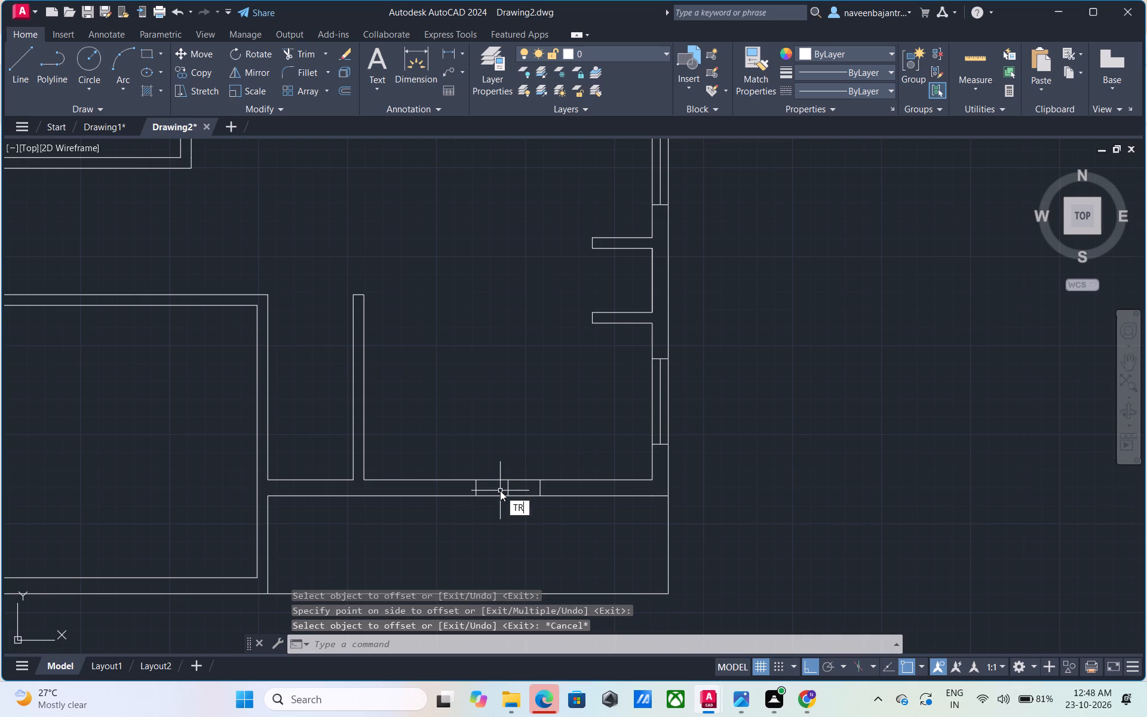
key("space")
left_click(510, 489)
key("Escape")
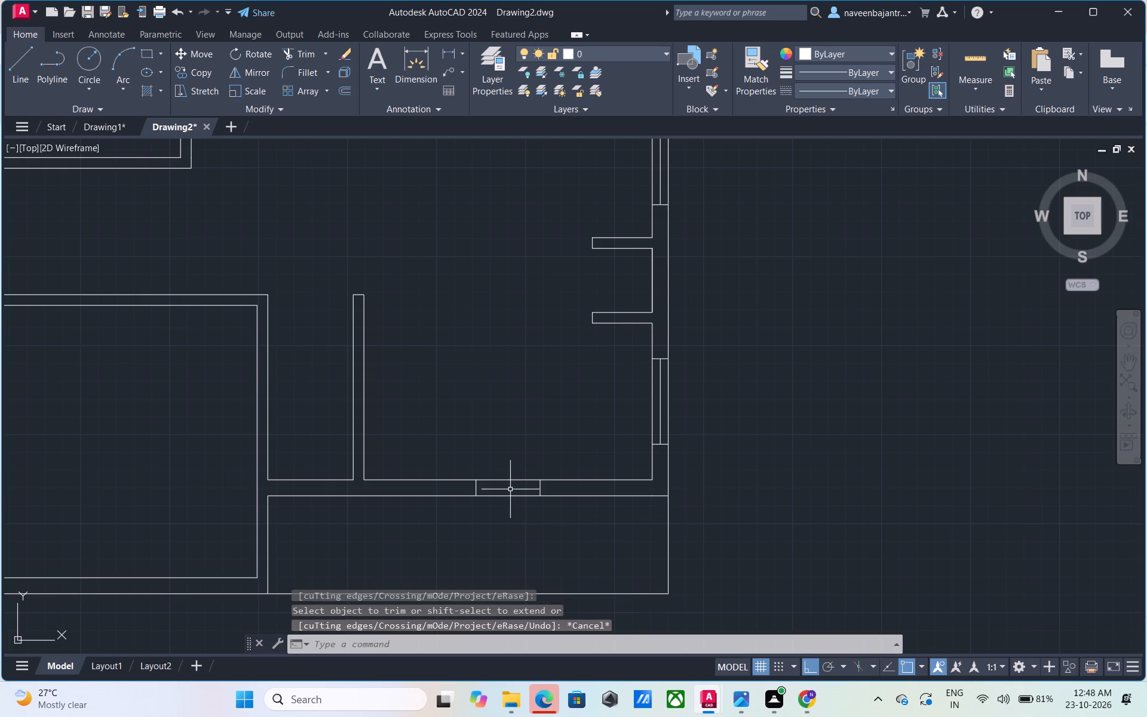
Draw the southeast room's horizontal glass line between the midpoints of the south window's two jambs.
type("L")
key("space")
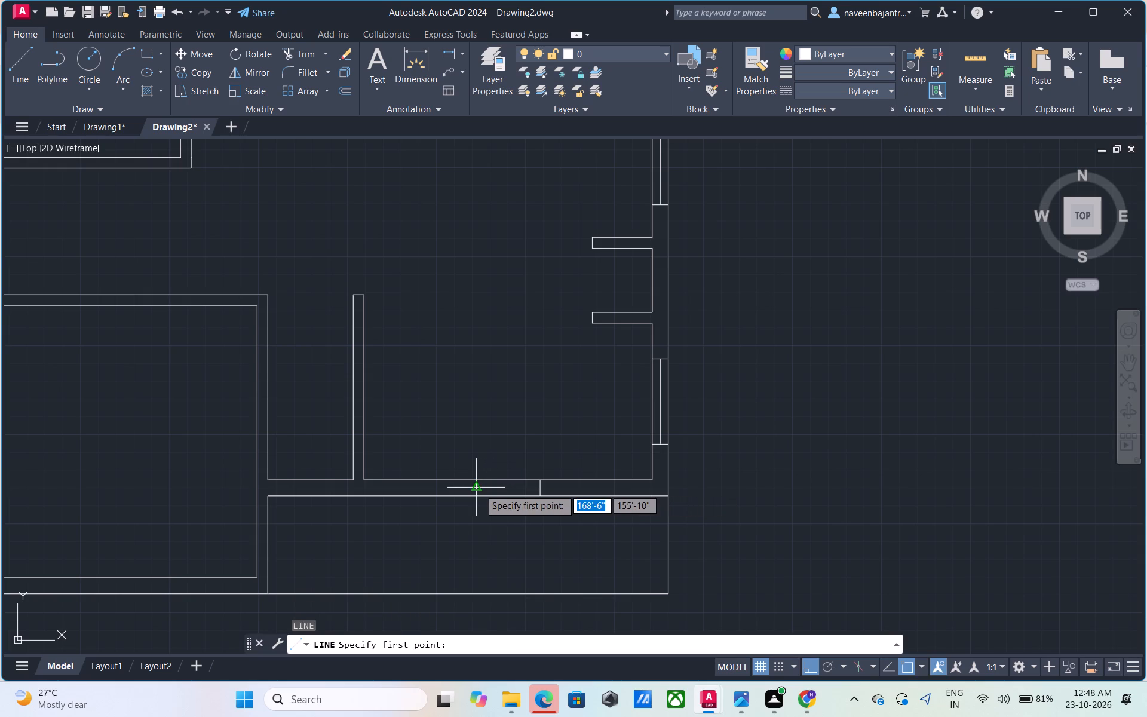
left_click(479, 489)
left_click(537, 487)
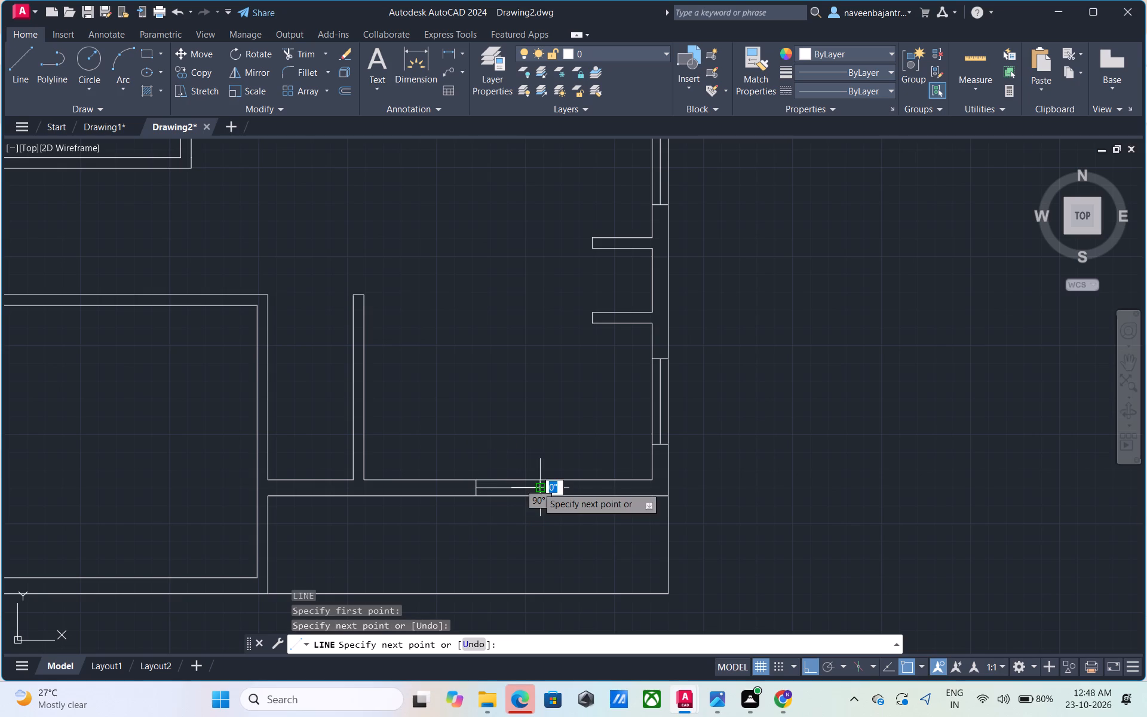
key("Escape")
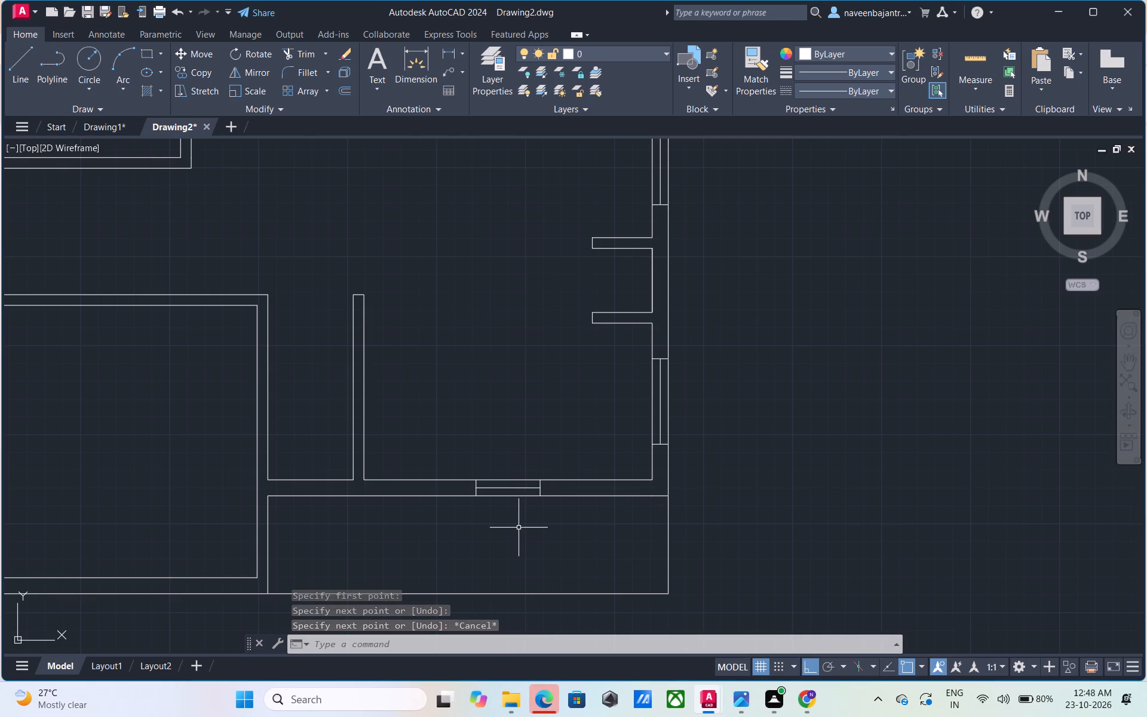
Draw a cross line through the southwest room's south wall at its inner line's midpoint and trim the overhang beyond the outer line.
scroll(519, 528, "down", 2)
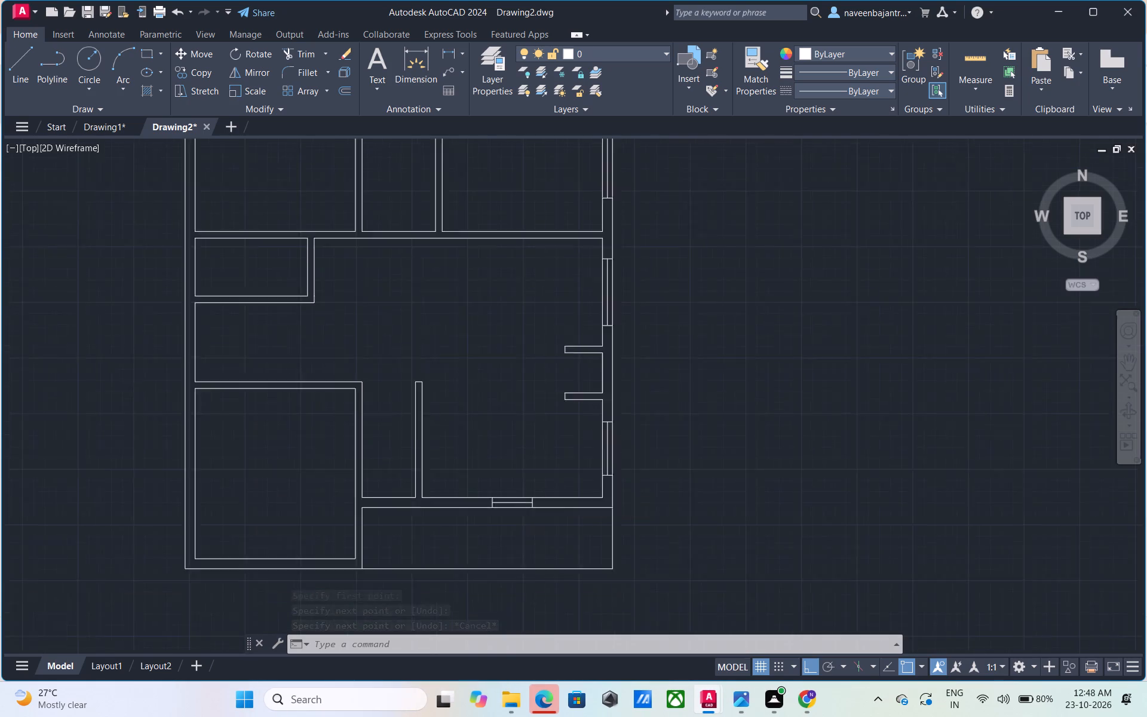
scroll(351, 568, "up", 3)
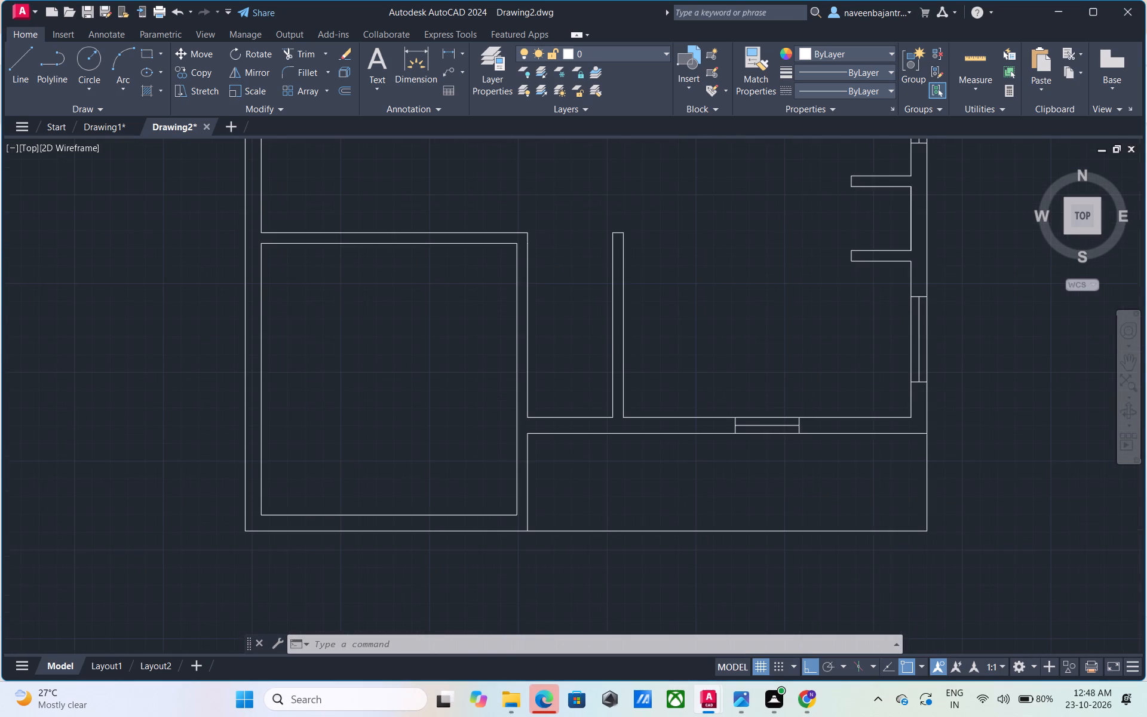
key("Escape")
type("L")
key("space")
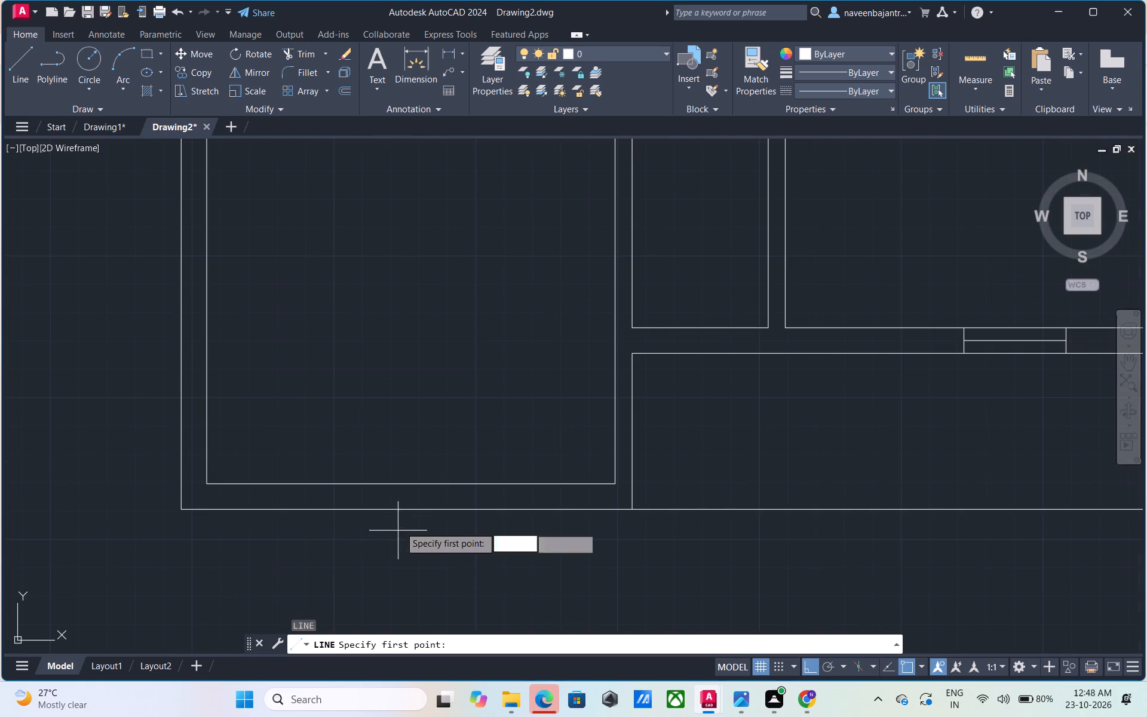
left_click(410, 480)
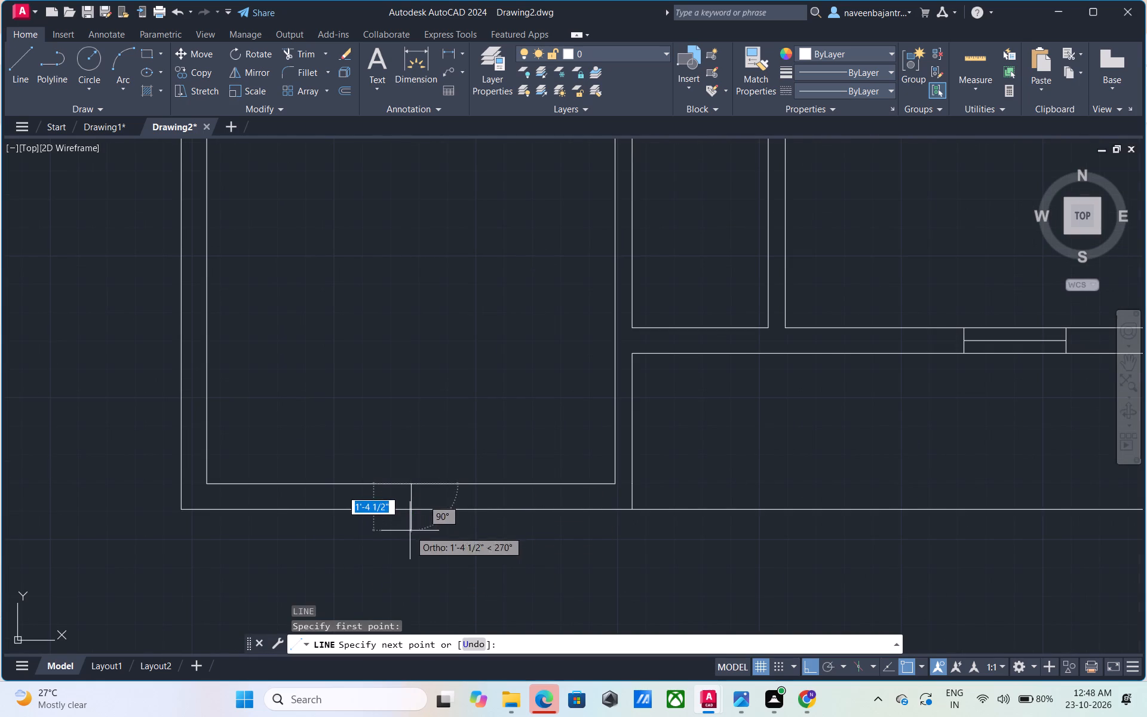
left_click(410, 531)
key("Escape")
type("TR")
key("space")
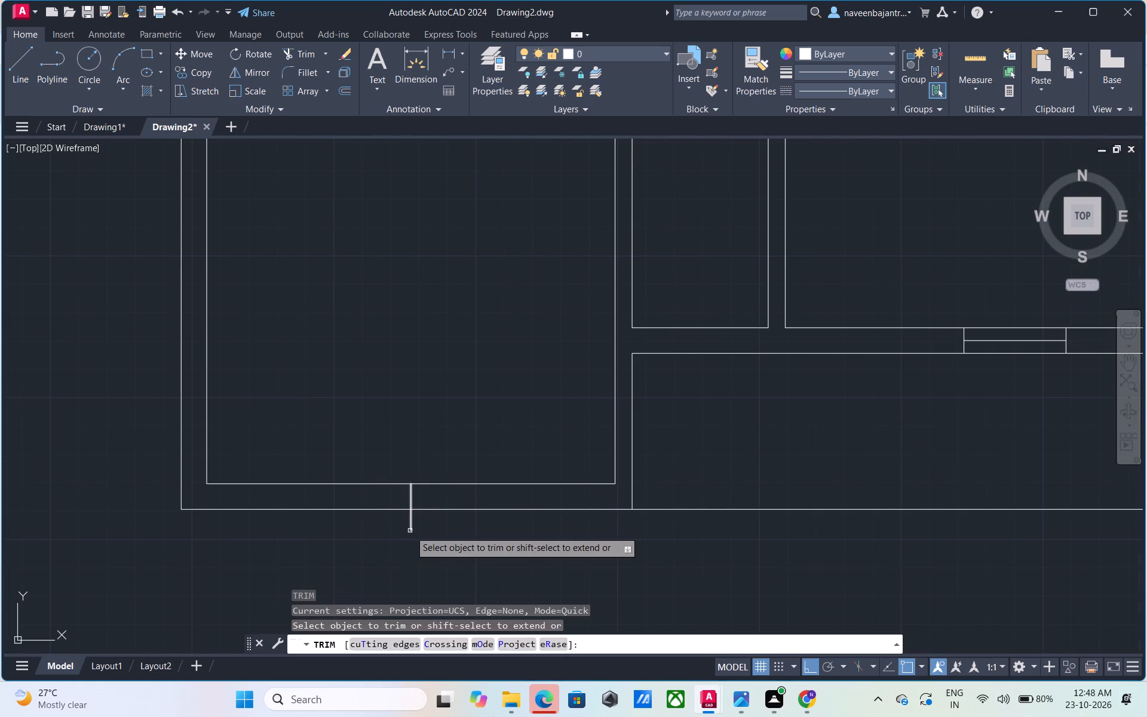
left_click(410, 531)
key("Escape")
key("Escape")
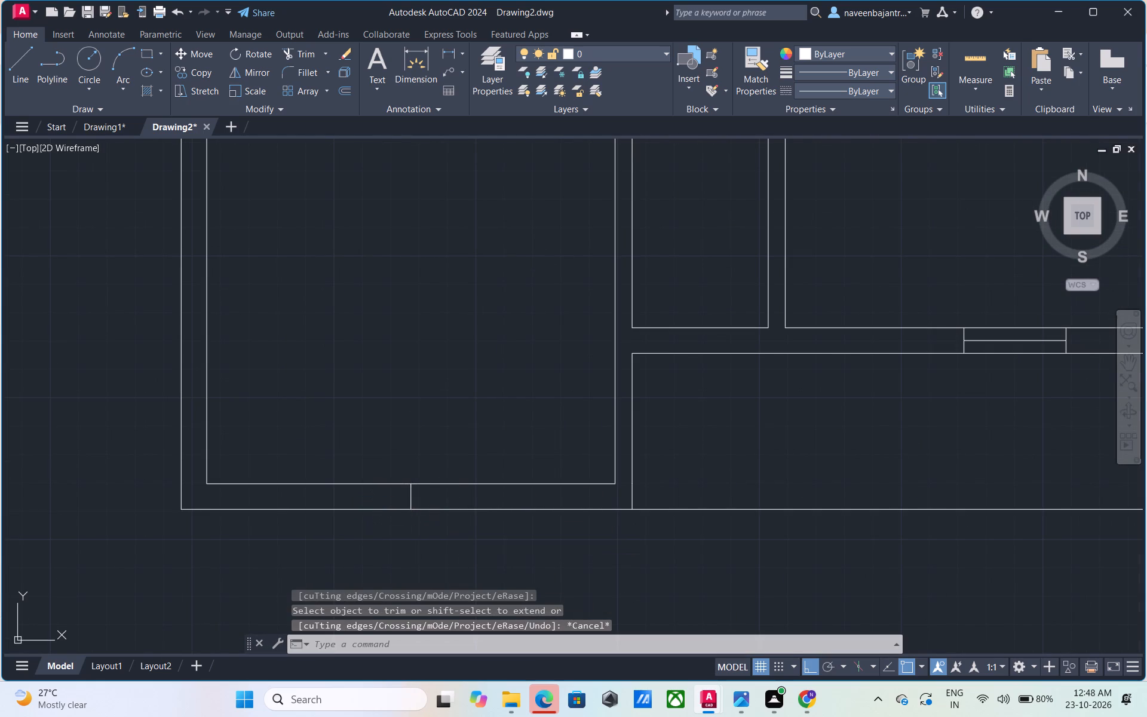
Offset the cross line in the southwest room's south wall 2' both east and west to form the window's jambs.
type("O 2'")
key("Return")
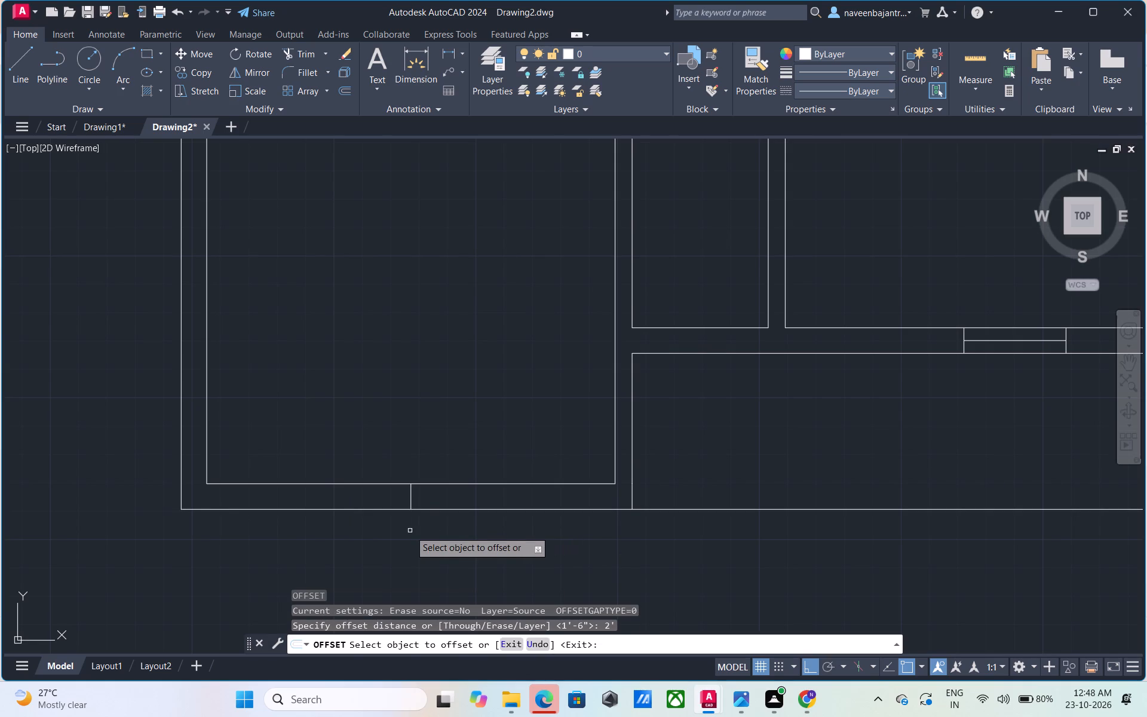
left_click(411, 495)
left_click(422, 495)
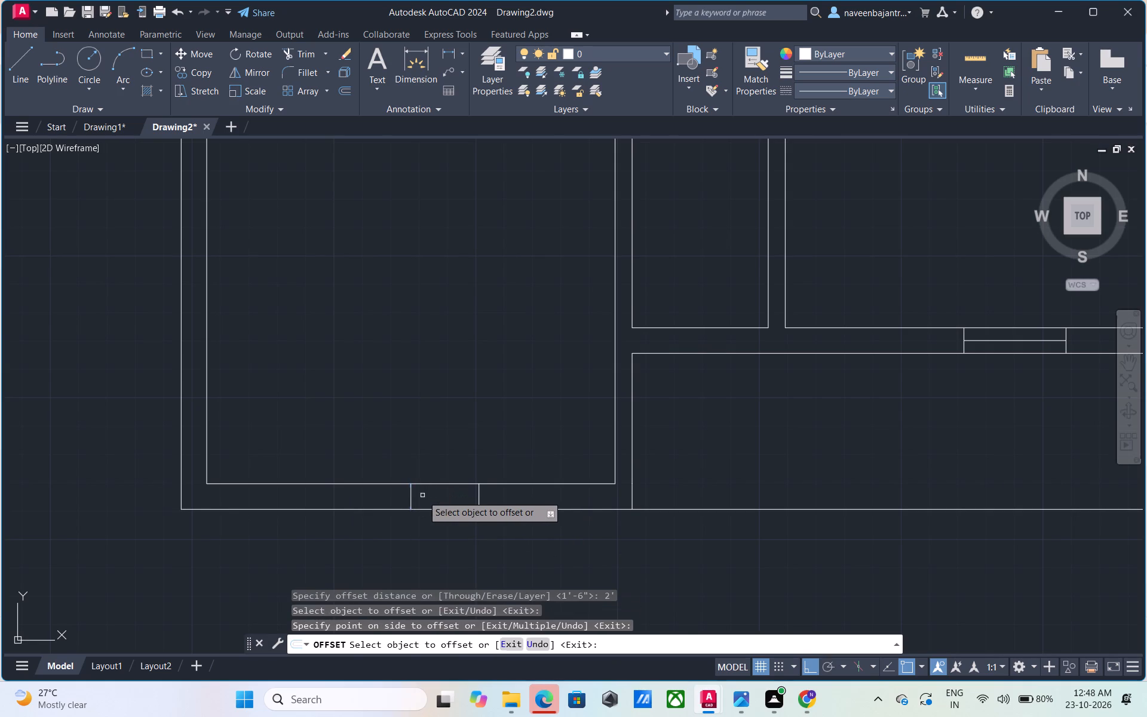
left_click(410, 495)
left_click(395, 495)
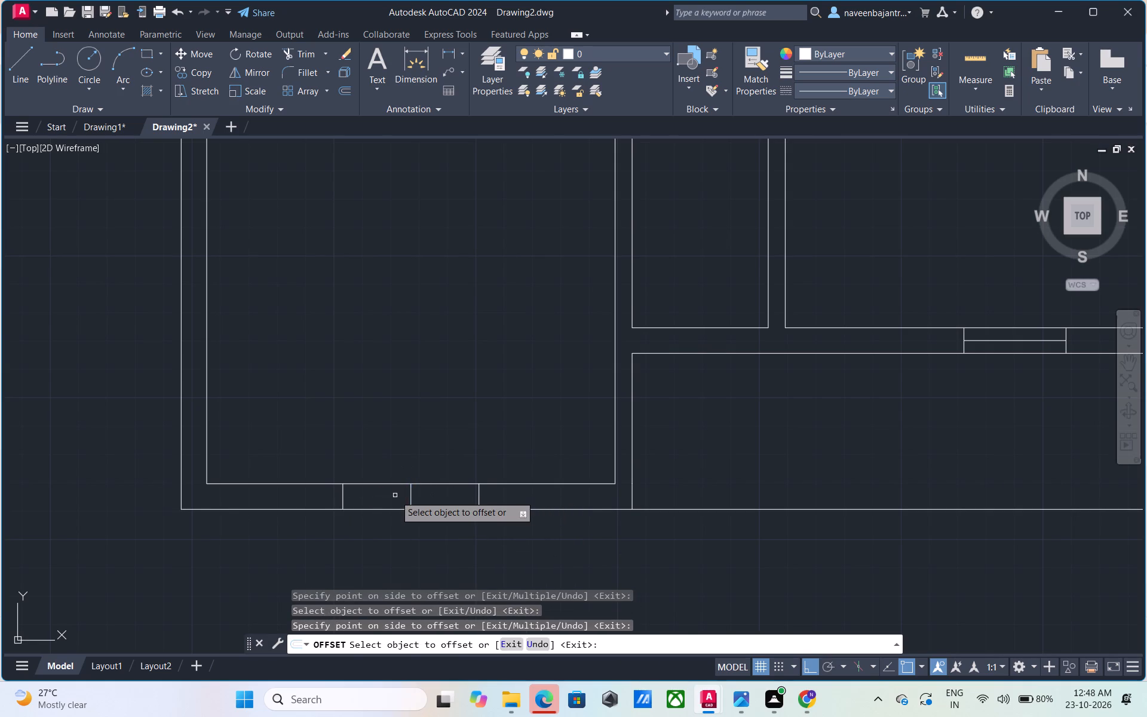
key("Escape")
Remove the middle cross line between the southwest room's south window jambs using Trim.
type("TR")
key("space")
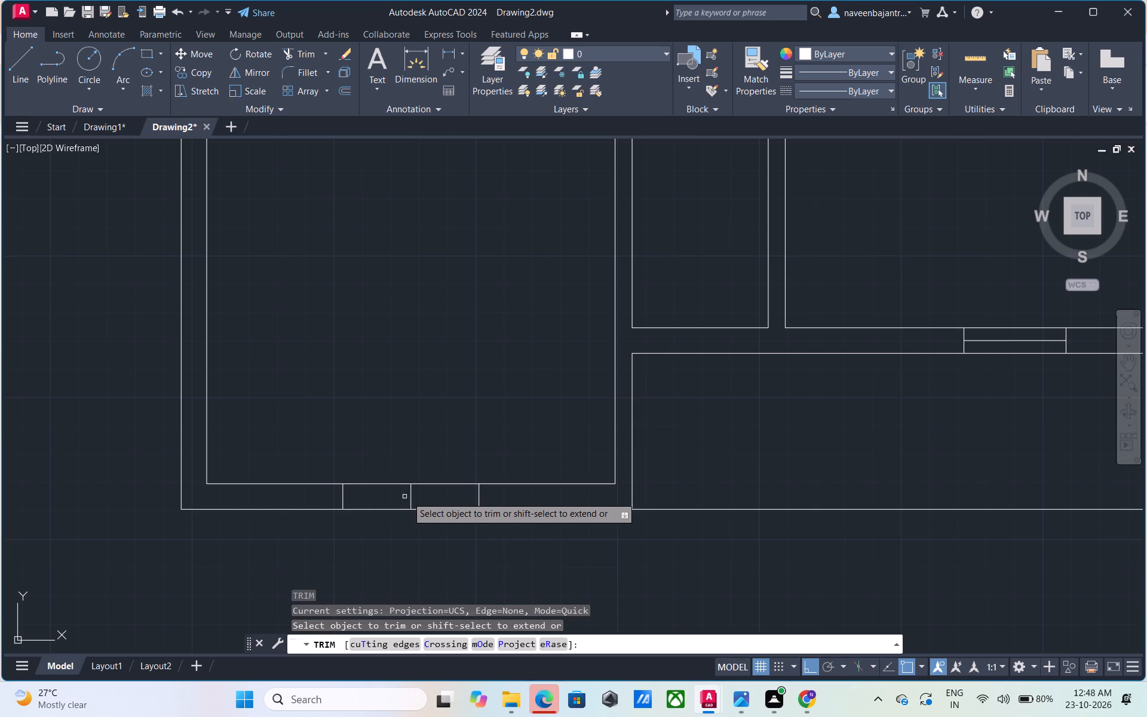
left_click(410, 497)
key("Escape")
Draw the southwest room's horizontal glass line between the midpoints of the south window's two jambs.
type("L")
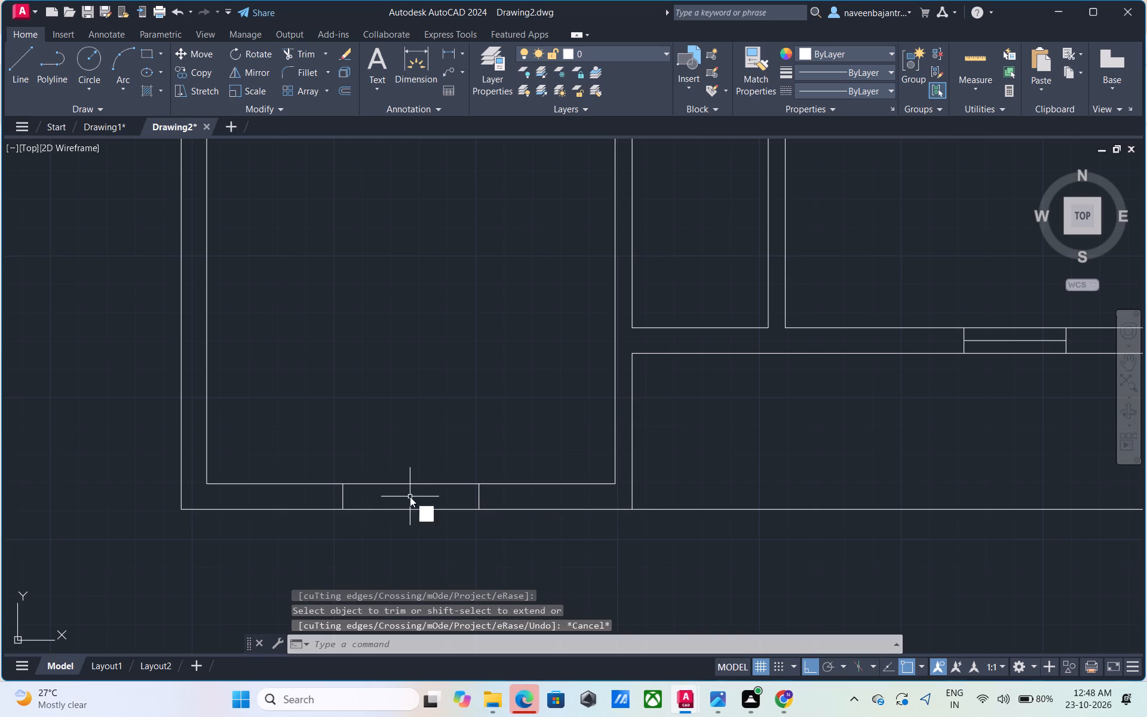
key("space")
left_click(344, 496)
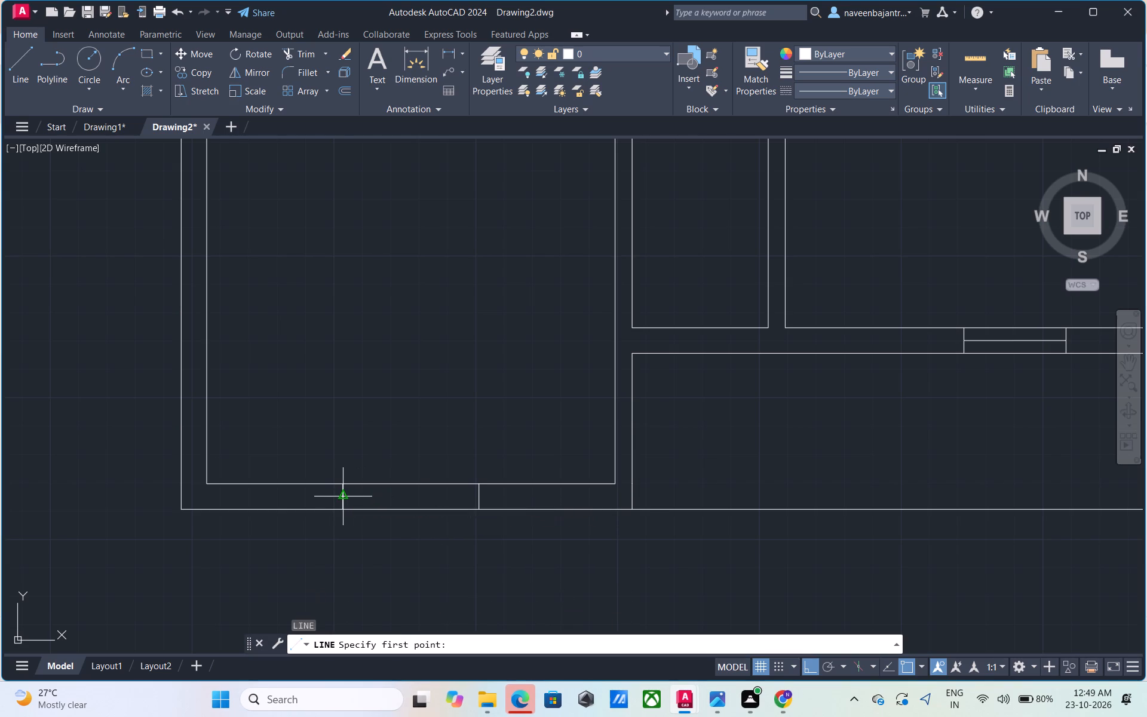
left_click(482, 495)
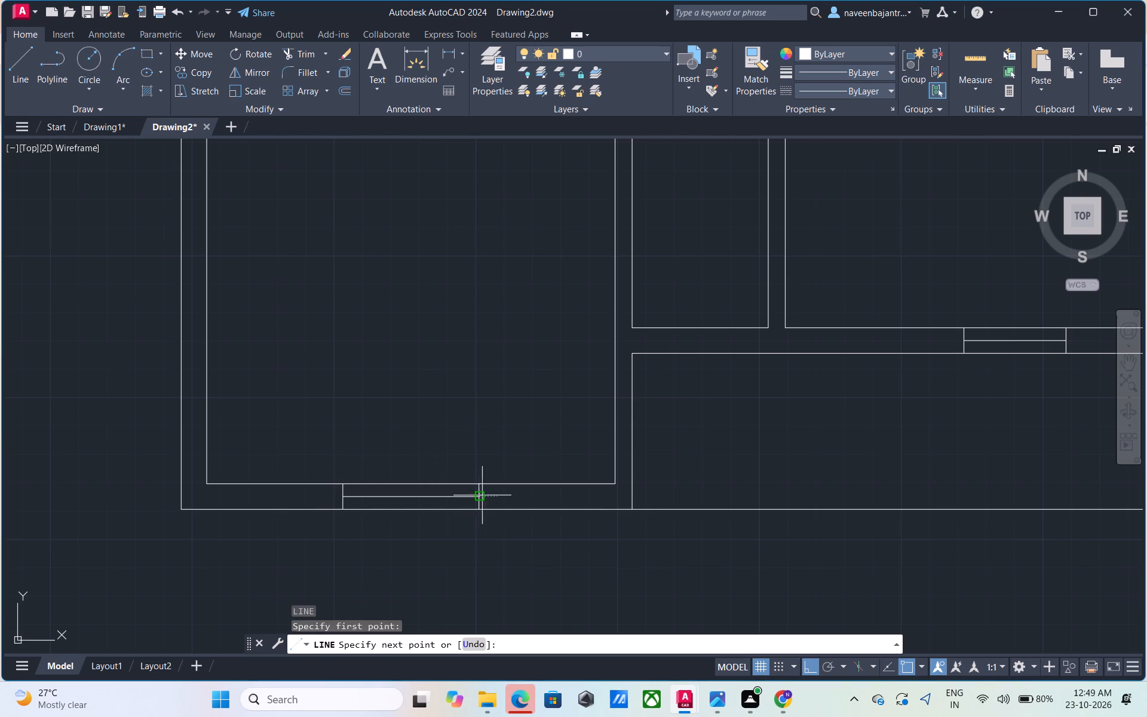
key("Escape")
Draw a cross line through the southwest room's west wall at its inner line's midpoint and trim the overhang beyond the outer line.
scroll(482, 495, "down", 2)
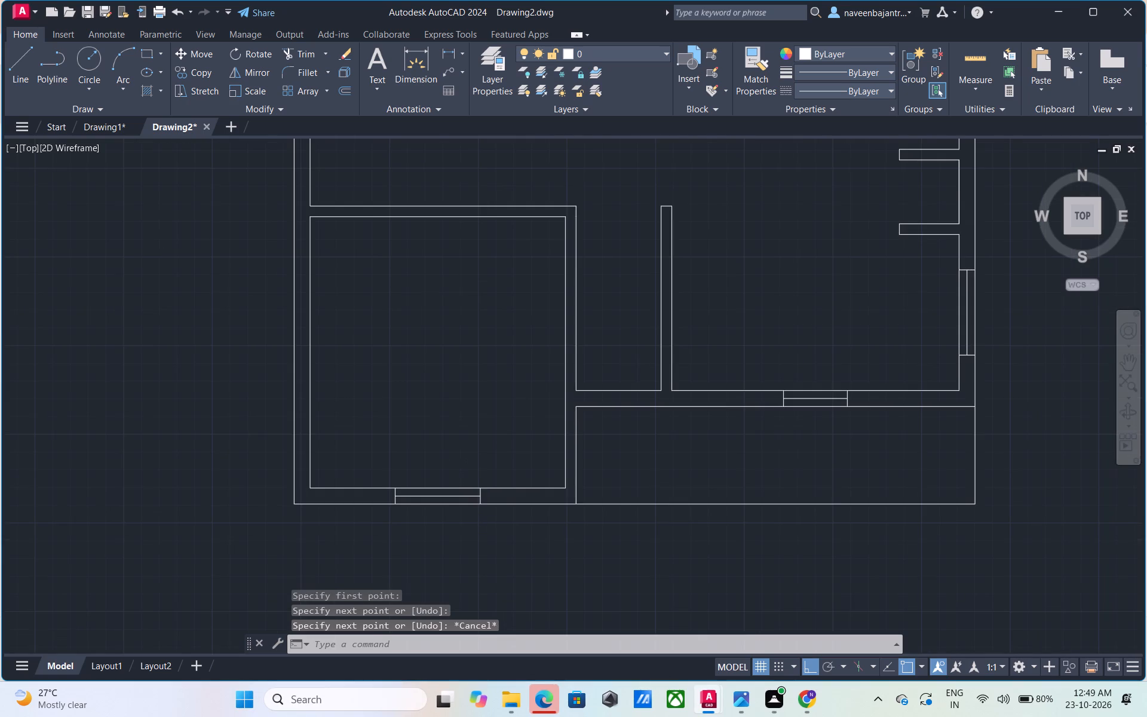
scroll(394, 410, "up", 1)
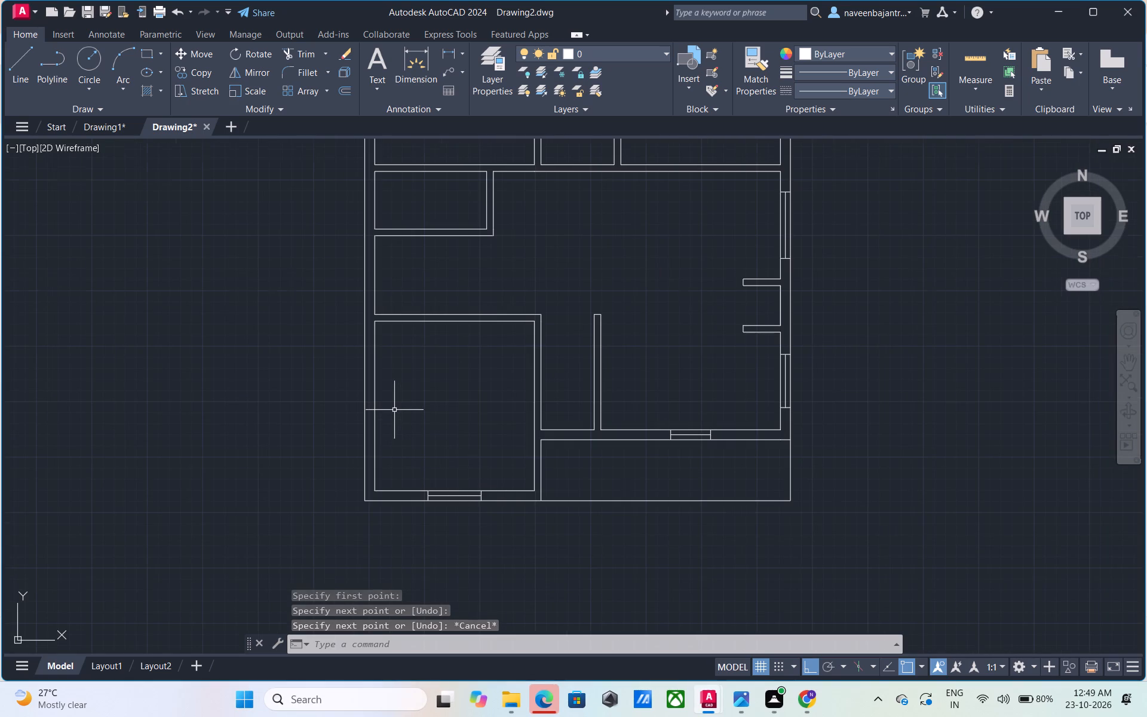
key("Escape")
type("L")
key("space")
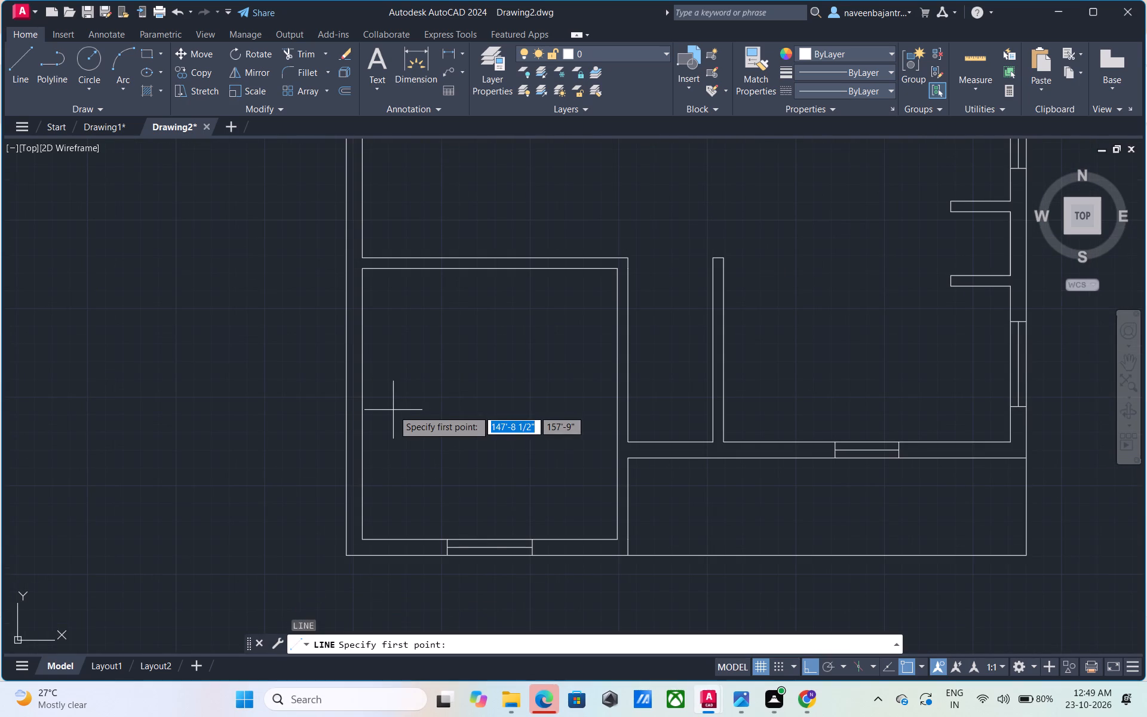
left_click(364, 403)
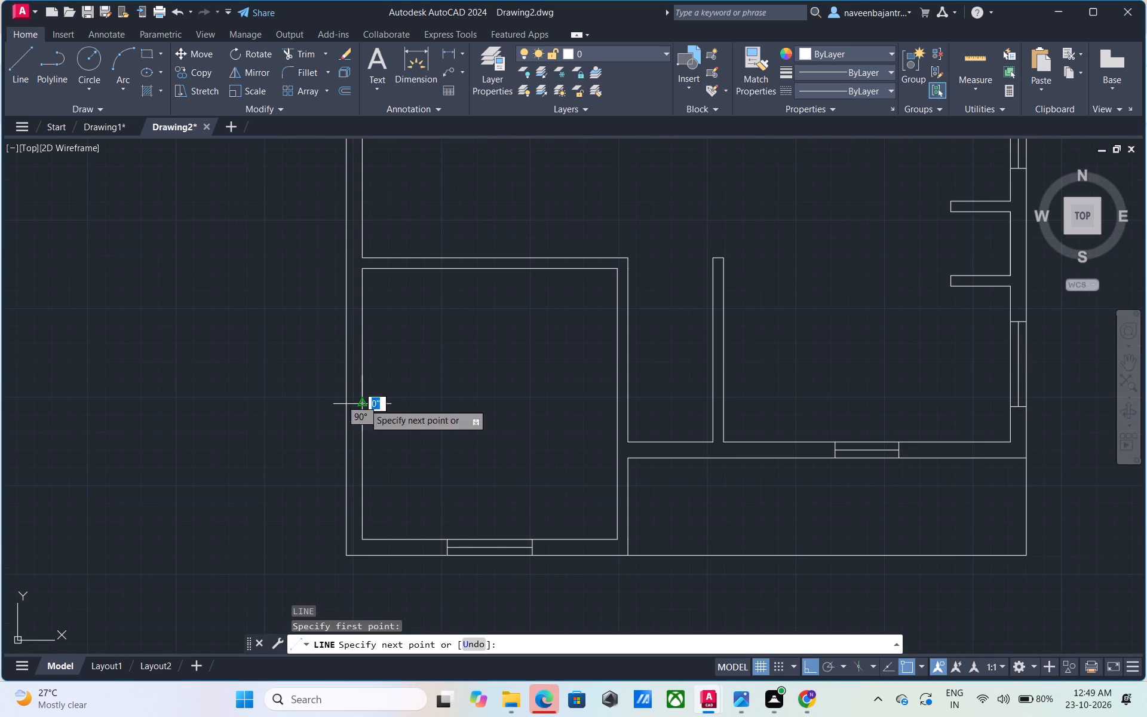
left_click(324, 404)
key("Escape")
type("TR")
key("space")
left_click(329, 404)
key("Escape")
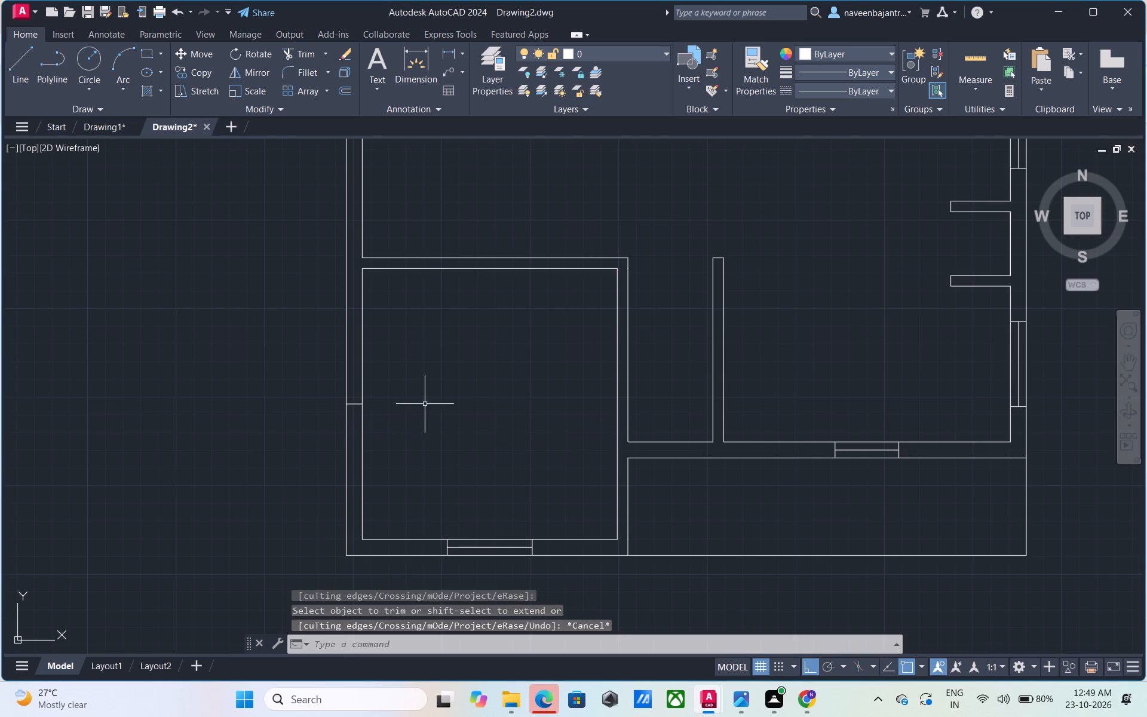
Offset the cross line in the southwest room's west wall 2' both south and north to form the window's jambs.
type("O")
key("space")
type("2'")
key("Return")
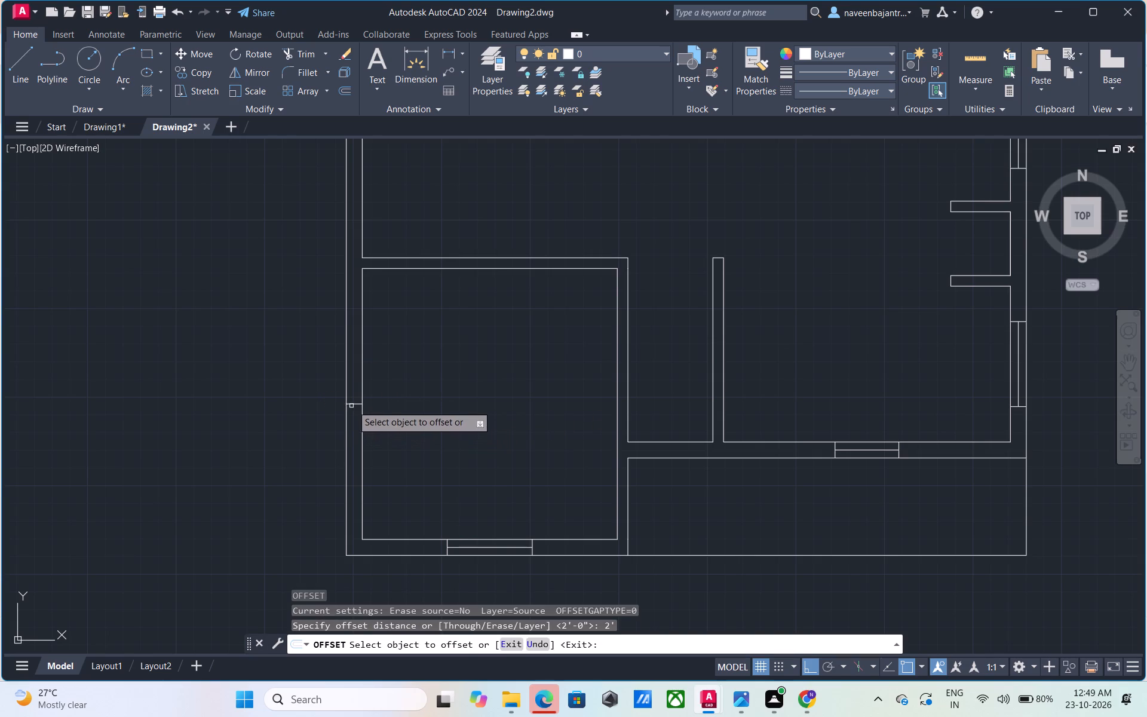
left_click(354, 405)
left_click(354, 399)
left_click(354, 405)
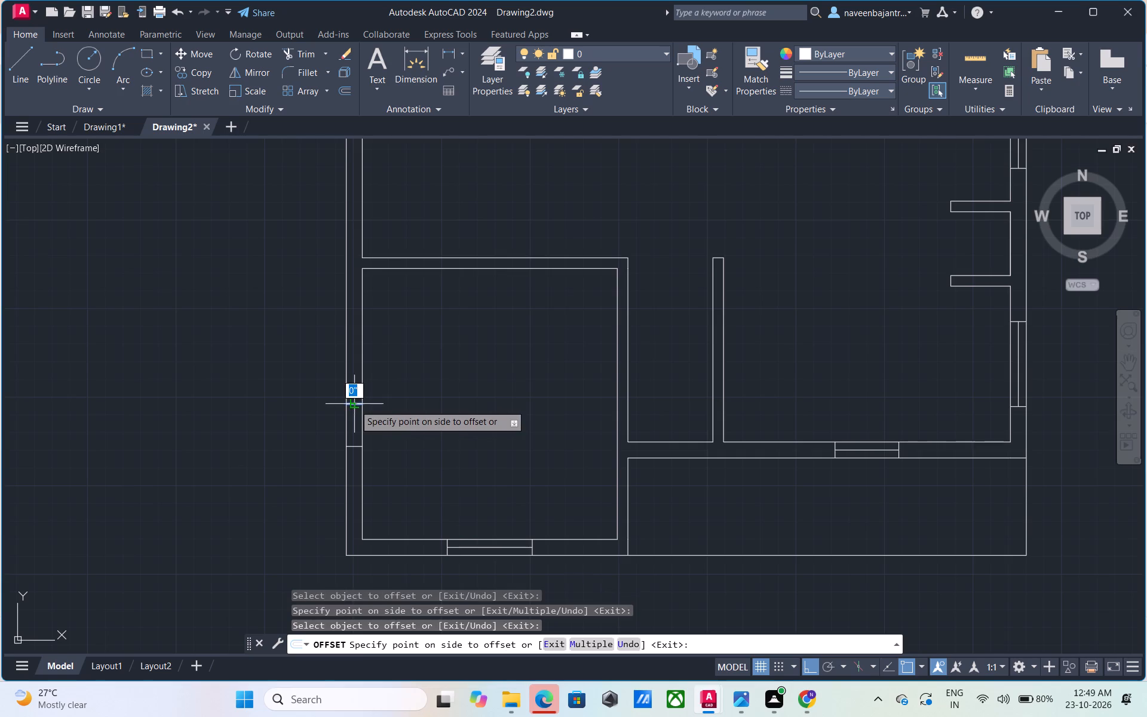
left_click(355, 377)
key("Escape")
Remove the middle cross line between the southwest room's west window jambs using Trim.
type("TR")
key("space")
left_click(357, 404)
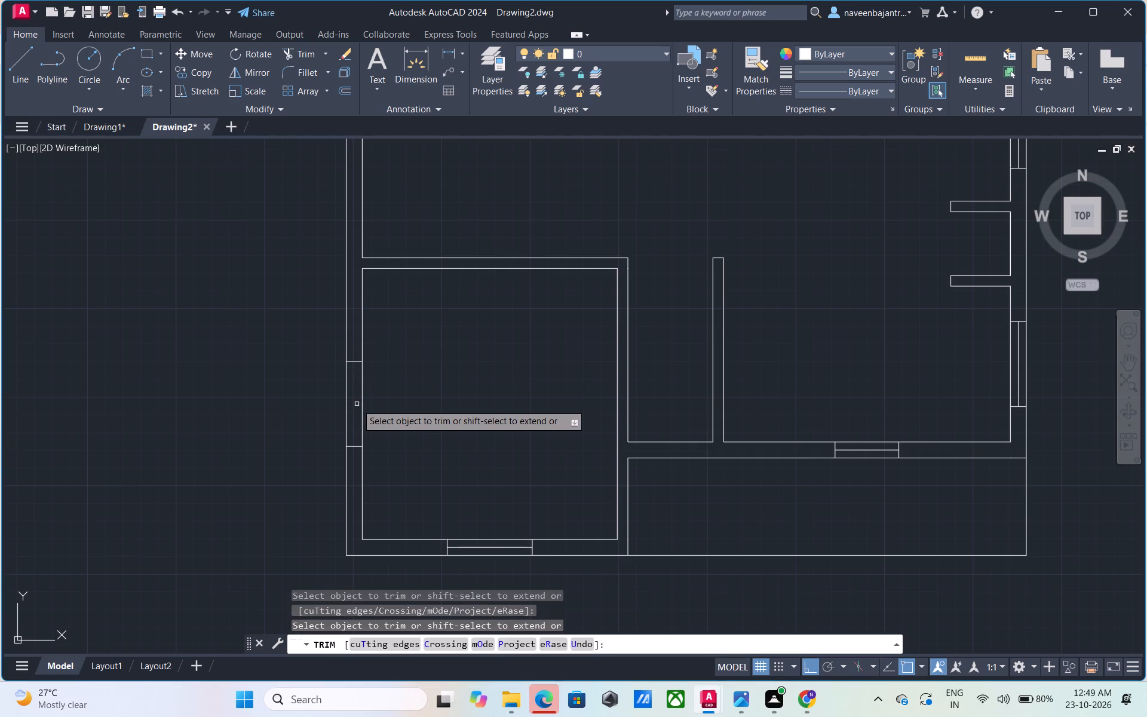
key("Escape")
Draw the southwest room's vertical glass line between the midpoints of the west window's two jambs.
type("L")
key("space")
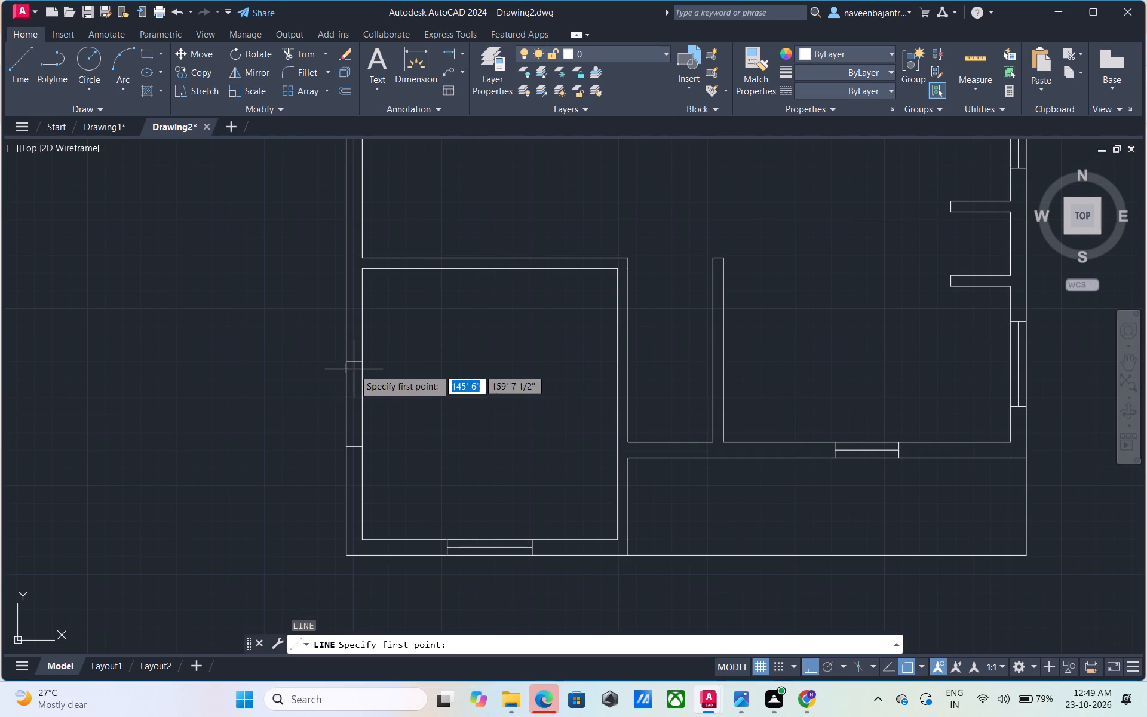
left_click(354, 364)
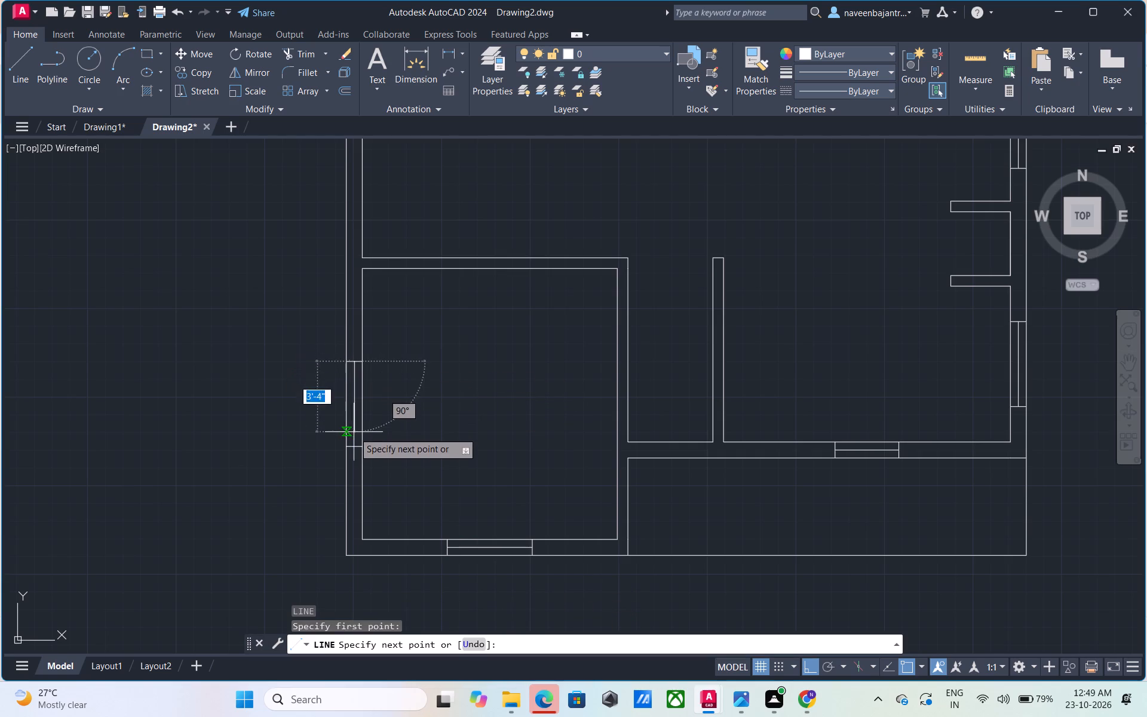
left_click(354, 443)
key("Escape")
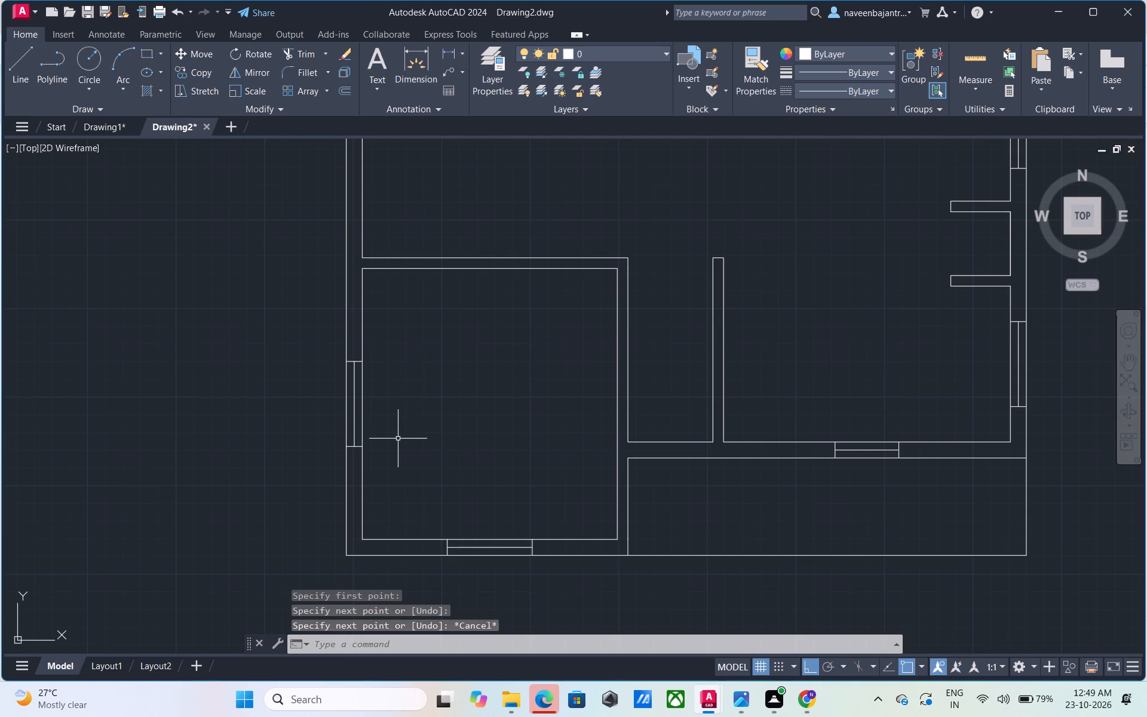
Draw a cross line through the west wall just north of the southwest room at its inner line's midpoint and trim the overhang beyond the outer line.
scroll(398, 439, "down", 2)
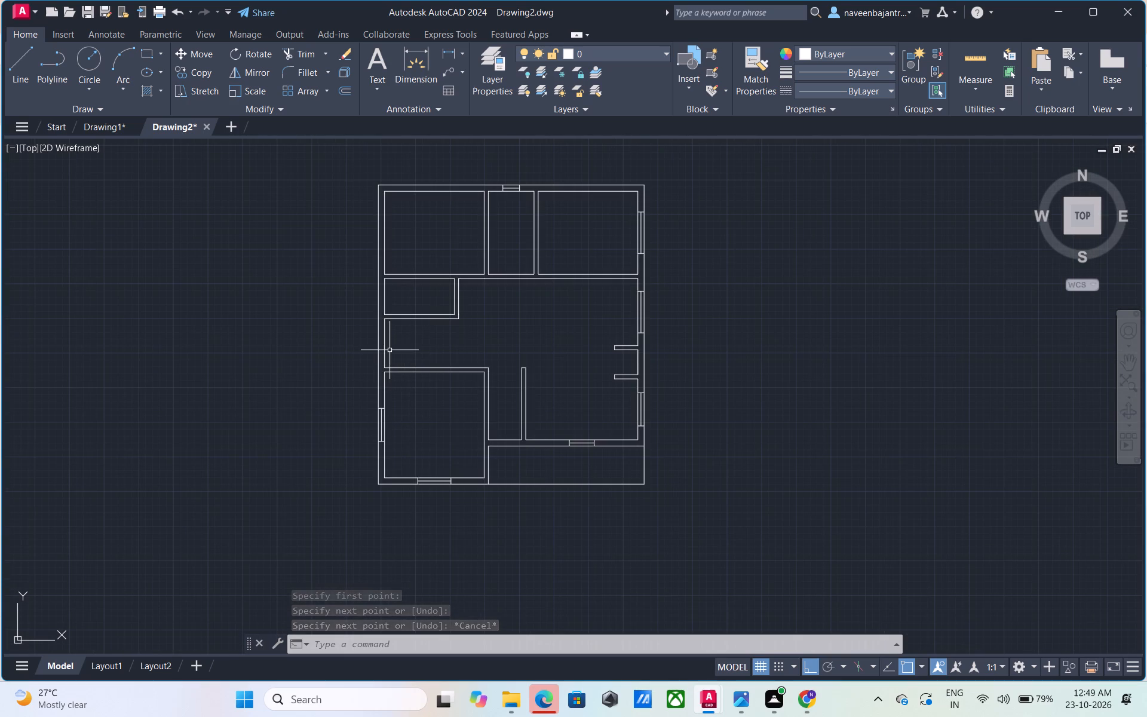
scroll(390, 350, "up", 1)
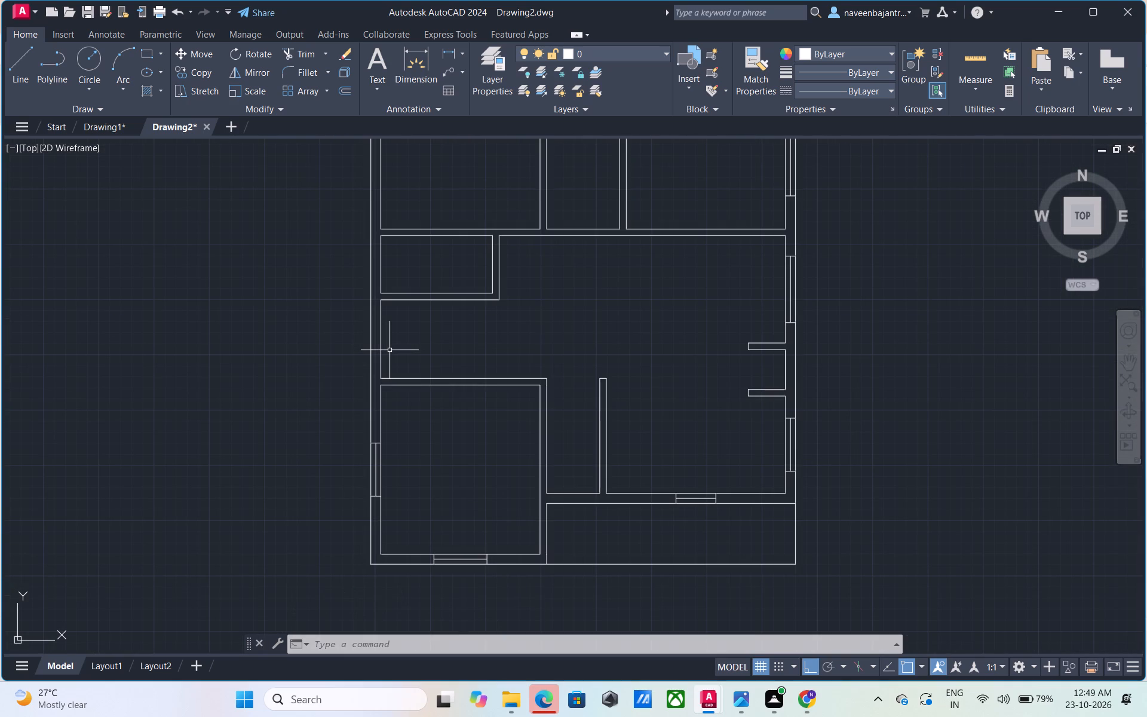
scroll(390, 350, "up", 1)
key("Escape")
type("L")
key("space")
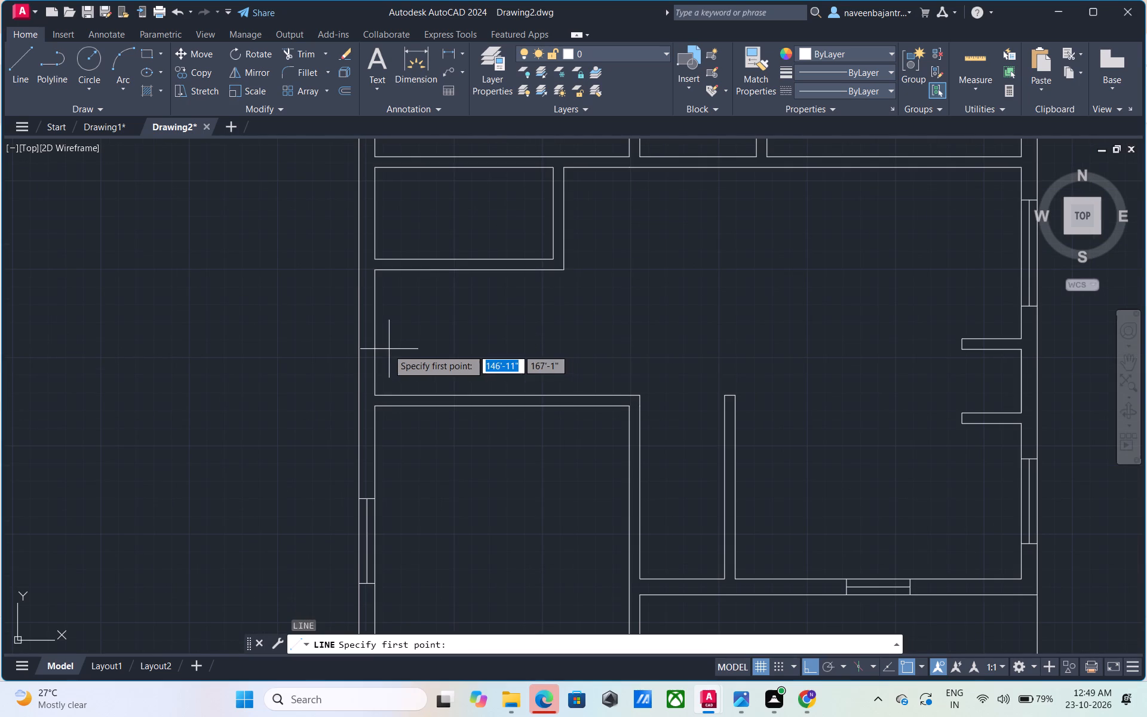
left_click(372, 333)
left_click(334, 339)
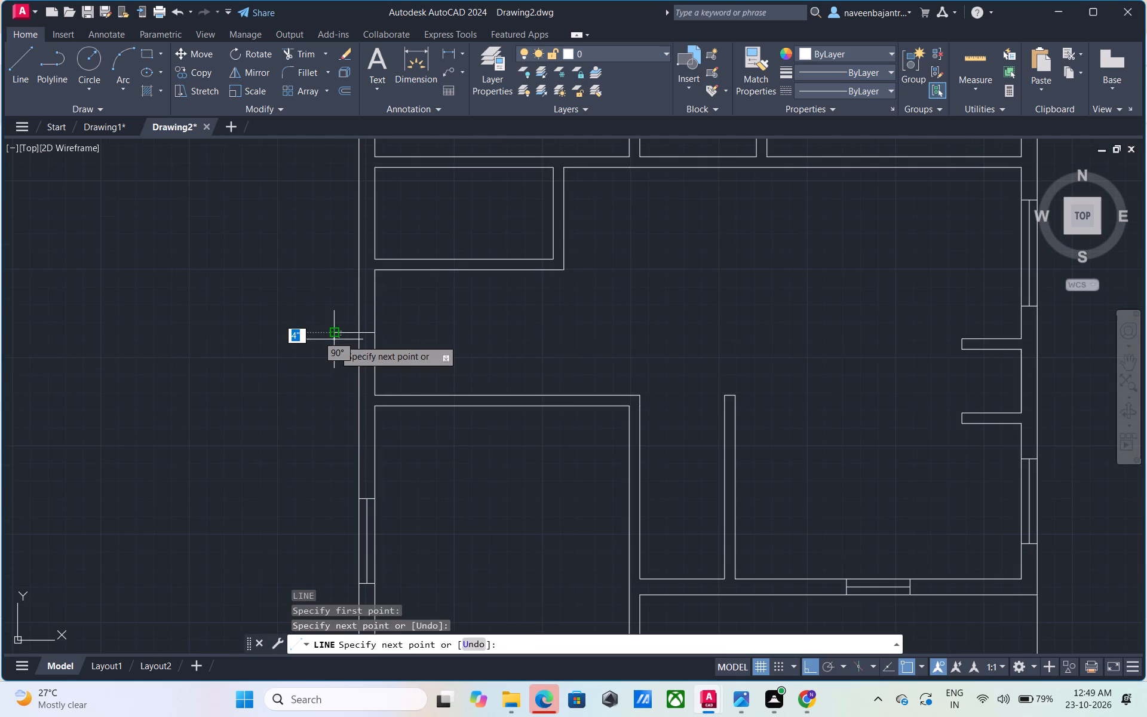
key("Escape")
type("TR")
key("space")
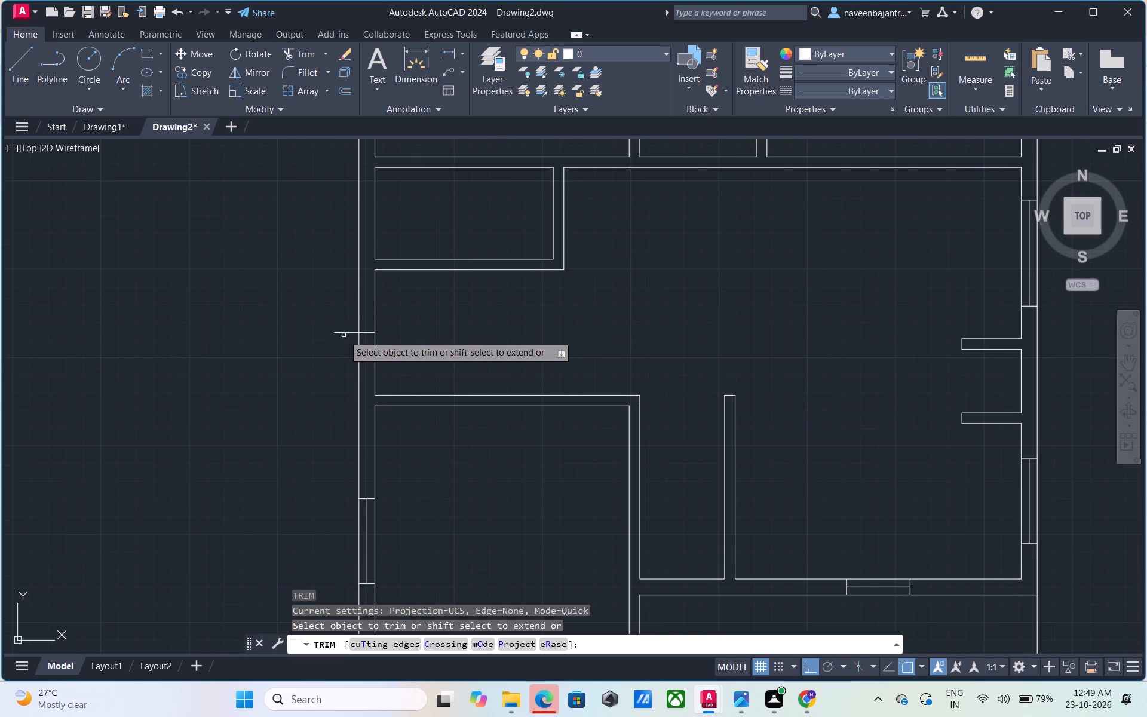
left_click(346, 330)
key("Escape")
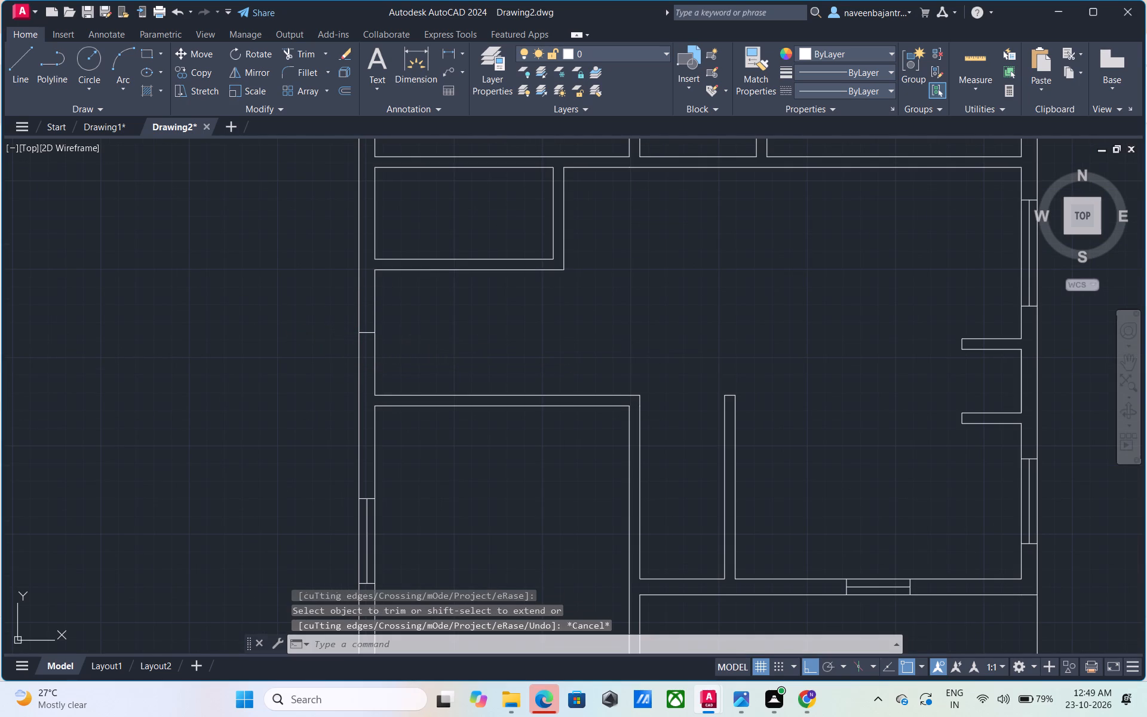
Offset the cross line in the west wall just north of the southwest room 1.5' both north and south to form the window's jambs.
key("o")
key("space")
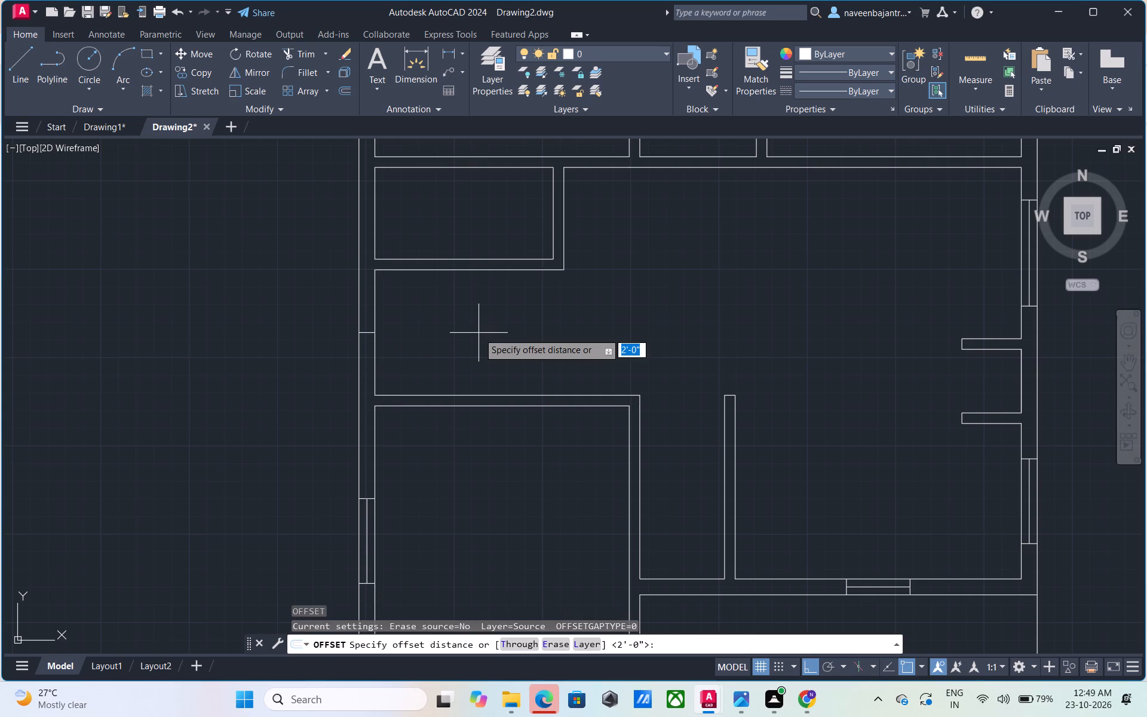
type("1.5'")
key("Return")
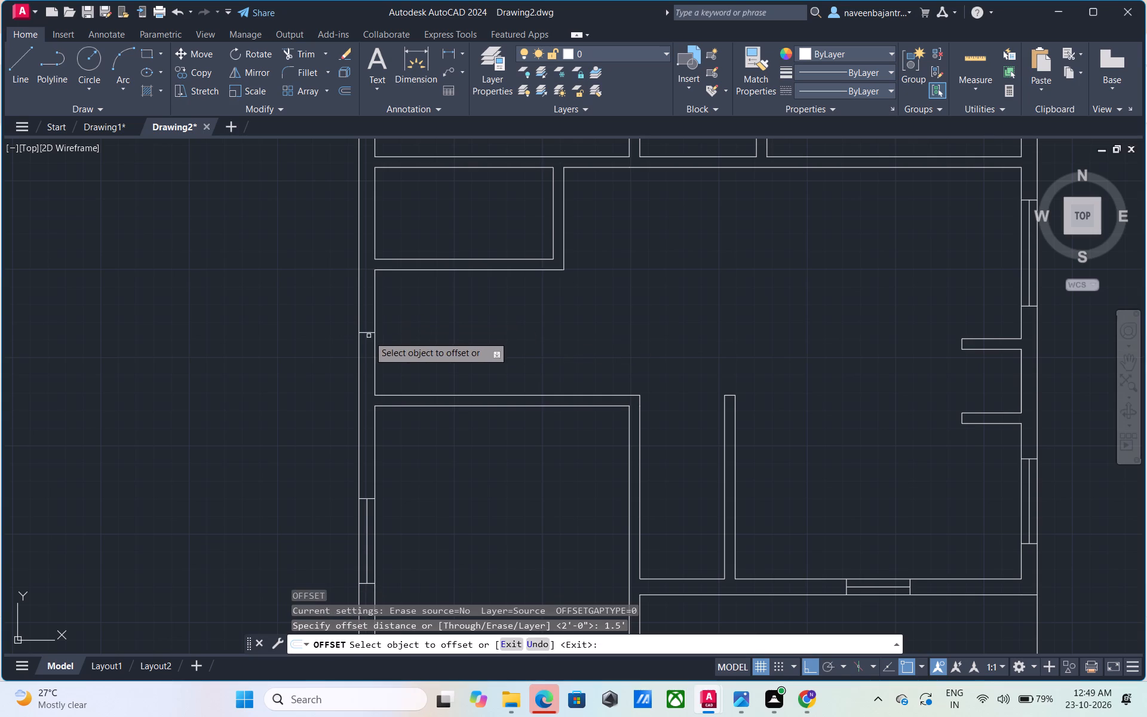
left_click(369, 333)
left_click(363, 313)
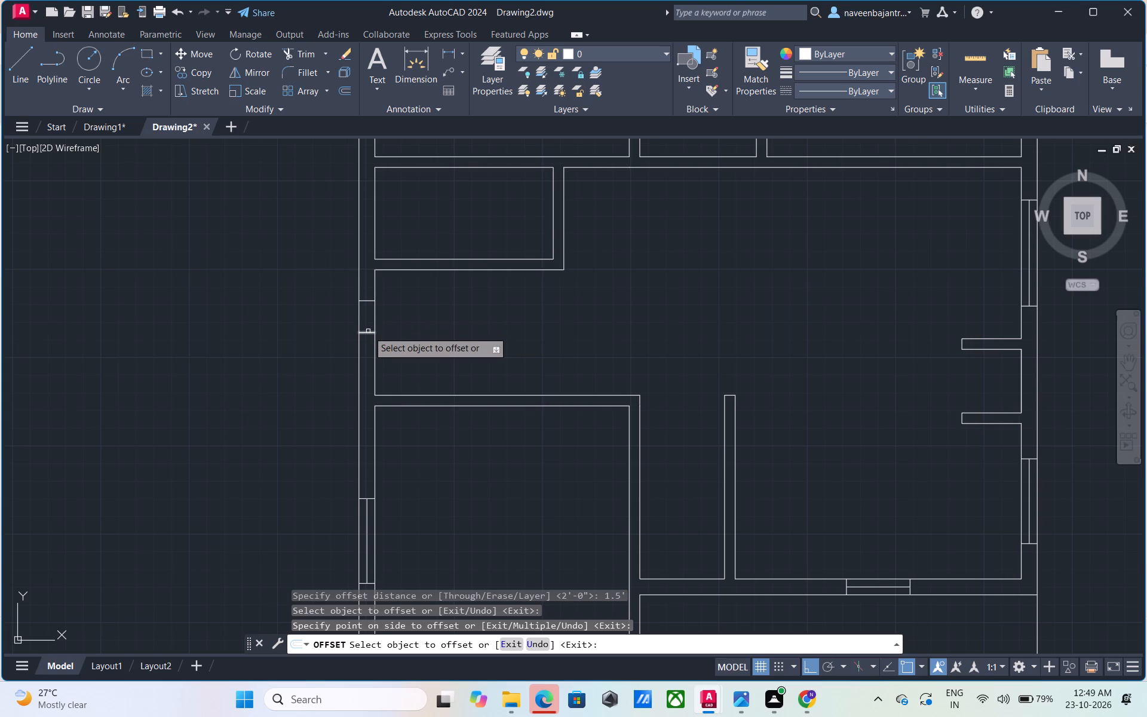
left_click_drag(368, 331, 368, 337)
left_click(368, 351)
key("Escape")
Remove the middle cross line between the 3' west window's jambs, just north of the southwest room, using Trim.
type("TR")
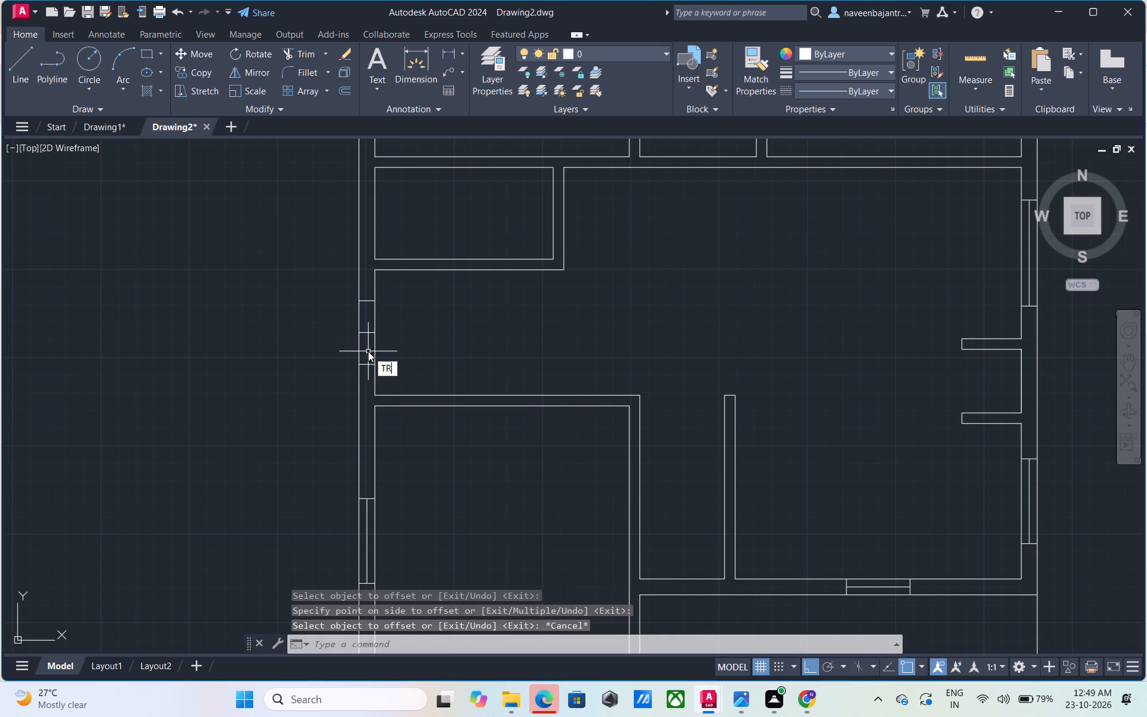
key("space")
left_click(367, 334)
key("Escape")
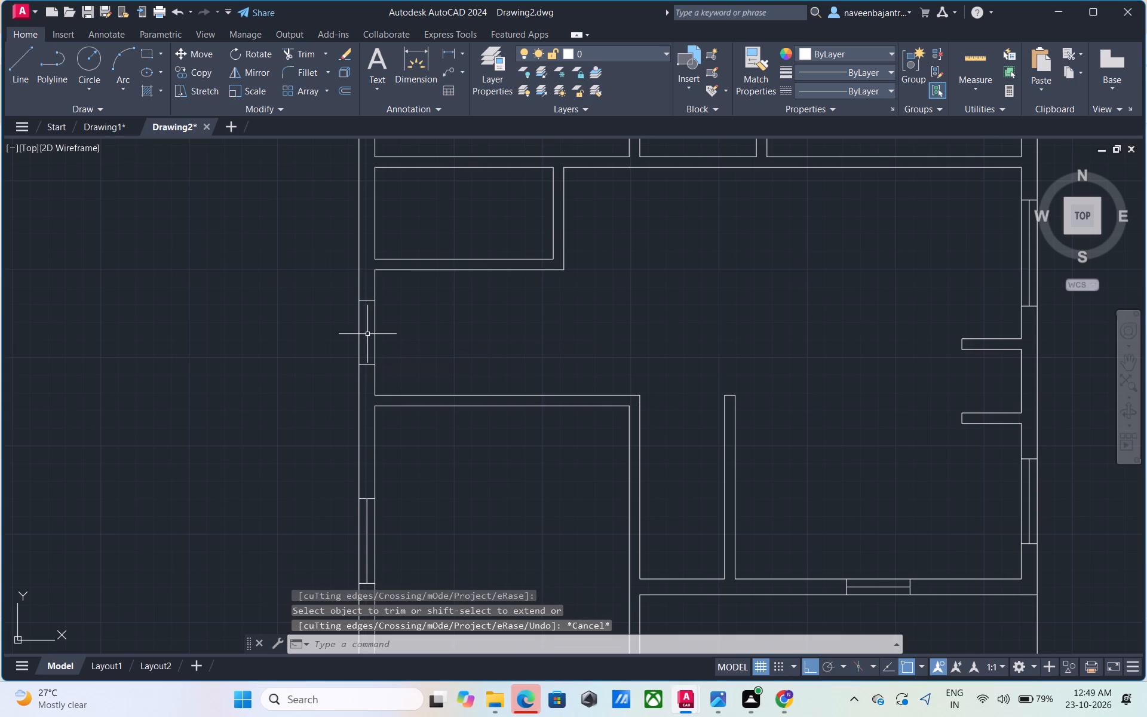
Draw the vertical glass line between the jamb midpoints of the 3' west window just north of the southwest room.
type("L")
key("space")
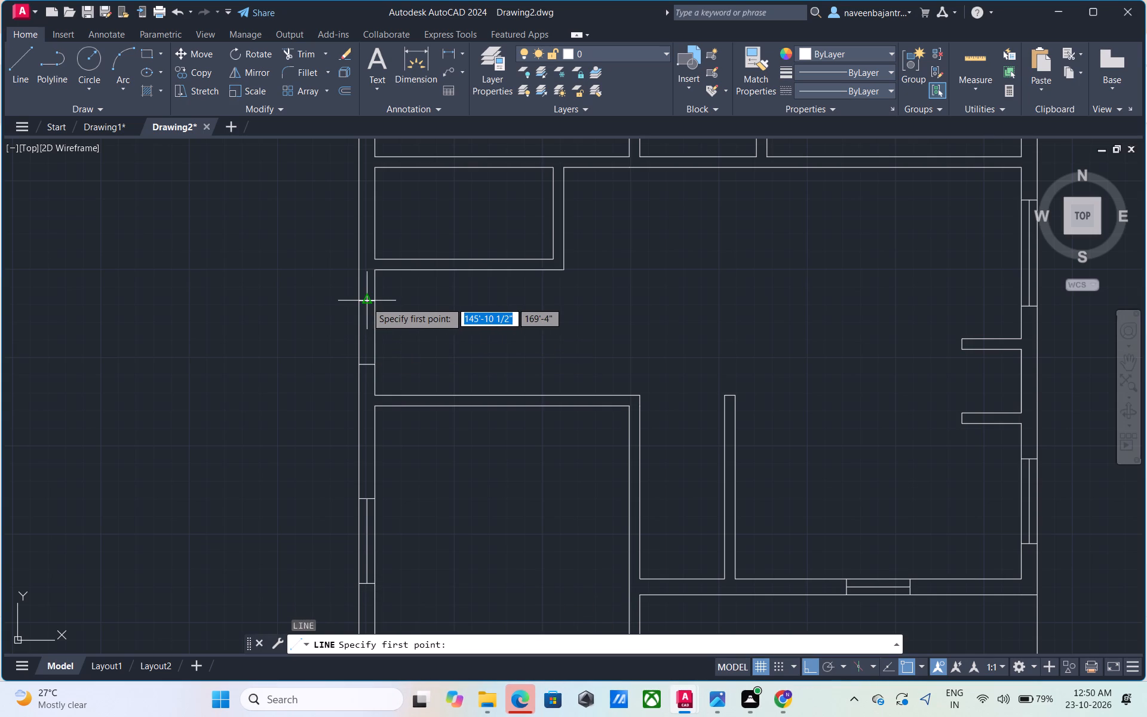
left_click(366, 302)
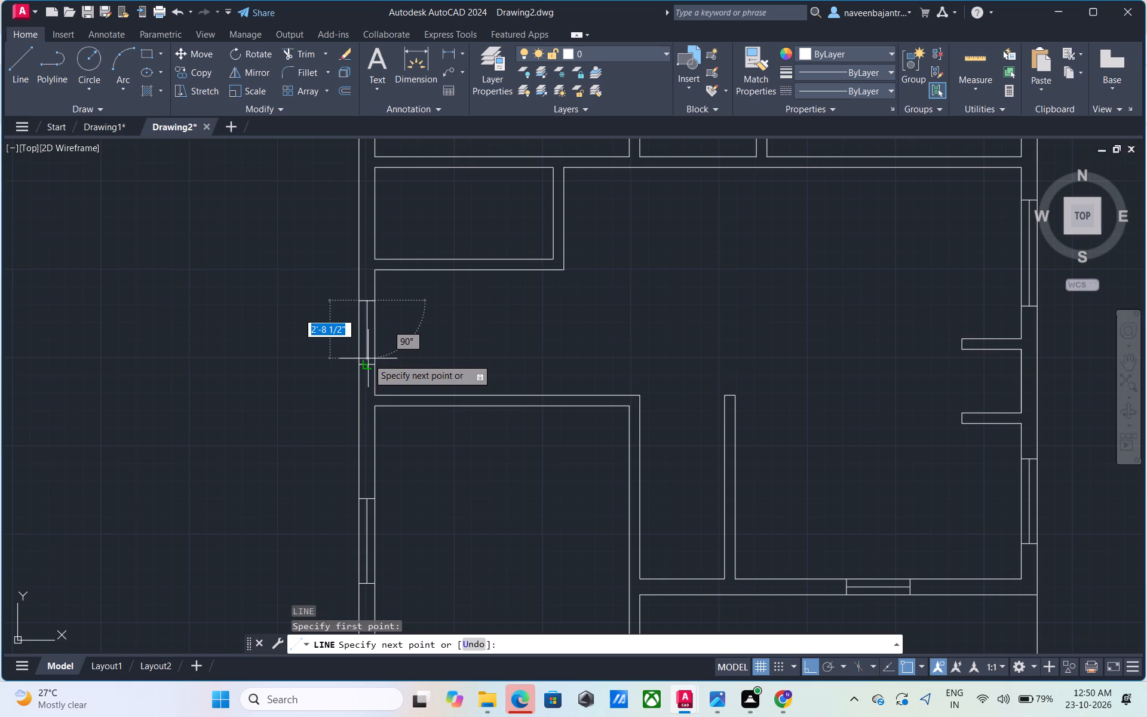
left_click(368, 361)
key("Escape")
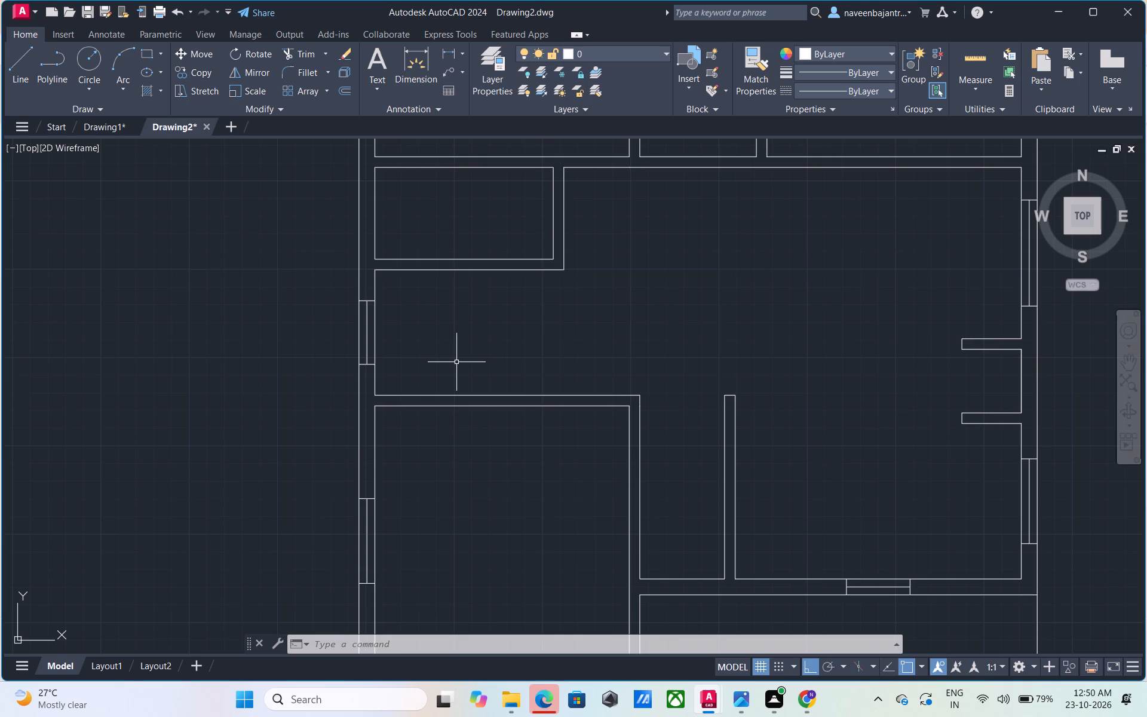
Draw a cross line through the small west room's outer wall at its inner line's midpoint and trim the overhang beyond the outer line.
scroll(456, 362, "down", 1)
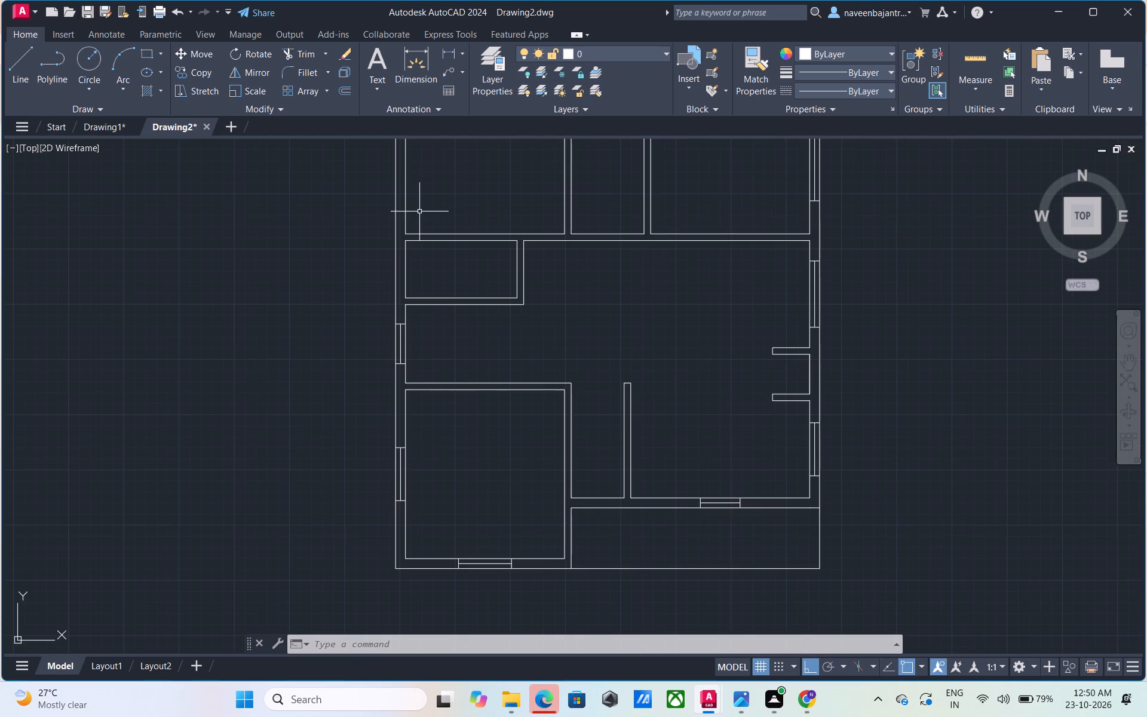
scroll(419, 209, "up", 1)
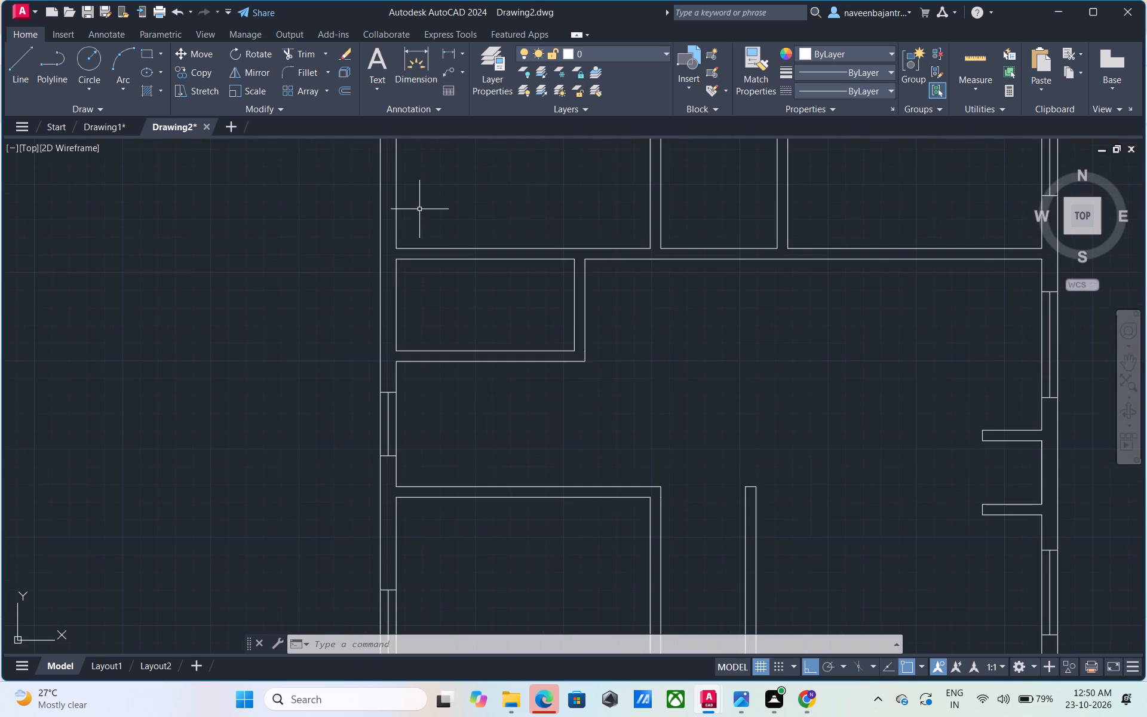
key("Escape")
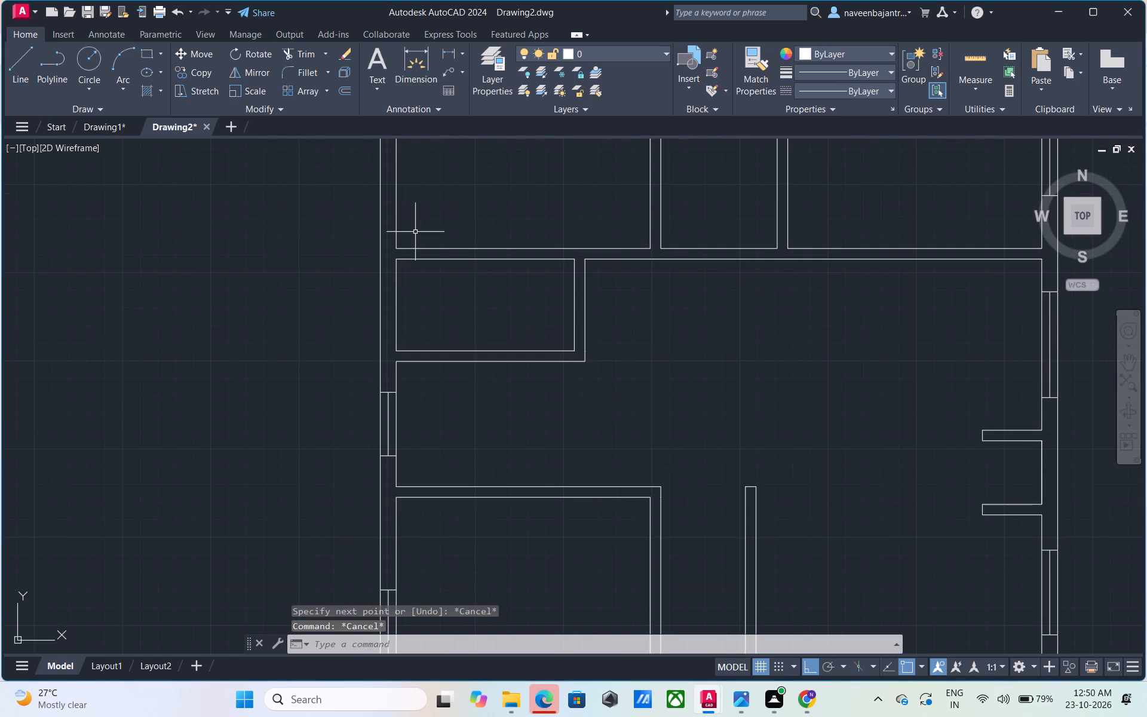
key("l")
key("space")
left_click(398, 308)
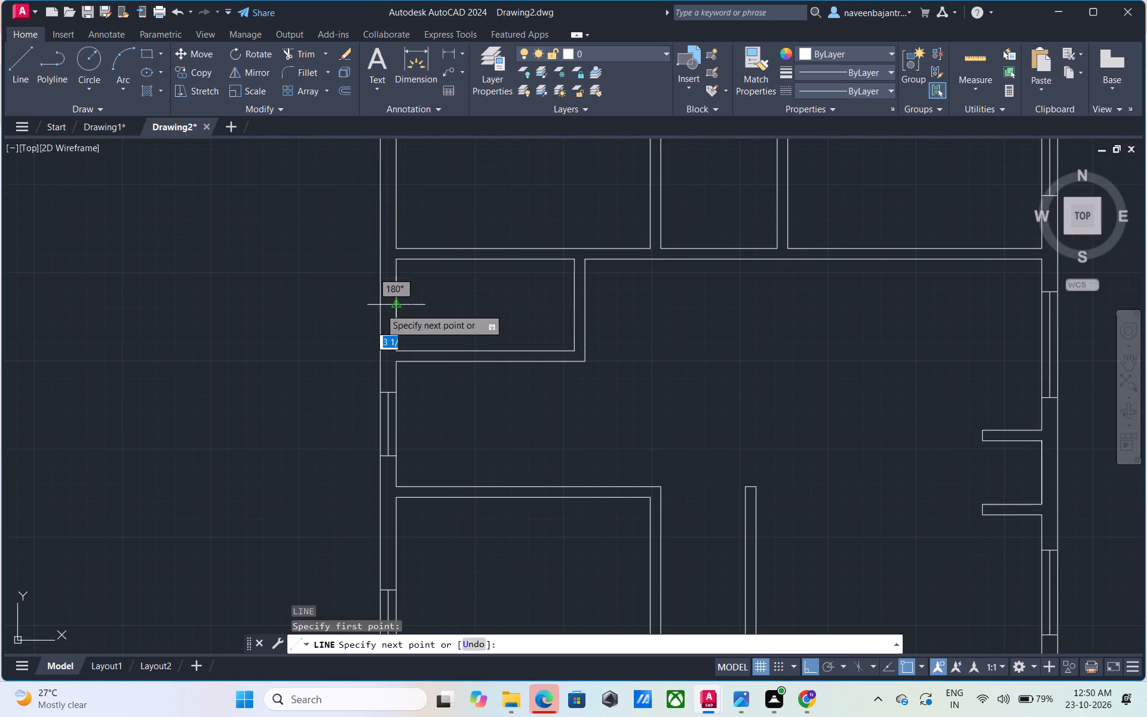
left_click(335, 311)
key("Escape")
type("TR")
key("space")
left_click(360, 306)
key("Escape")
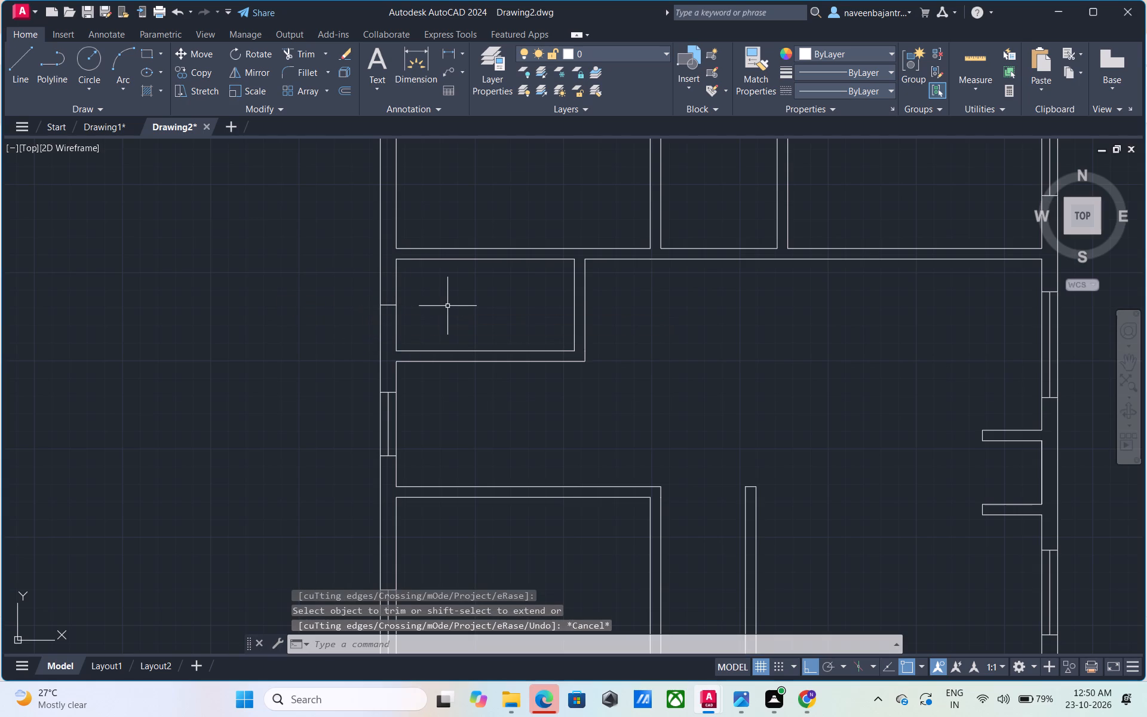
Offset the cross line in the small west room's outer wall 1' both north and south to form the window's jambs.
type("O 1'")
key("Return")
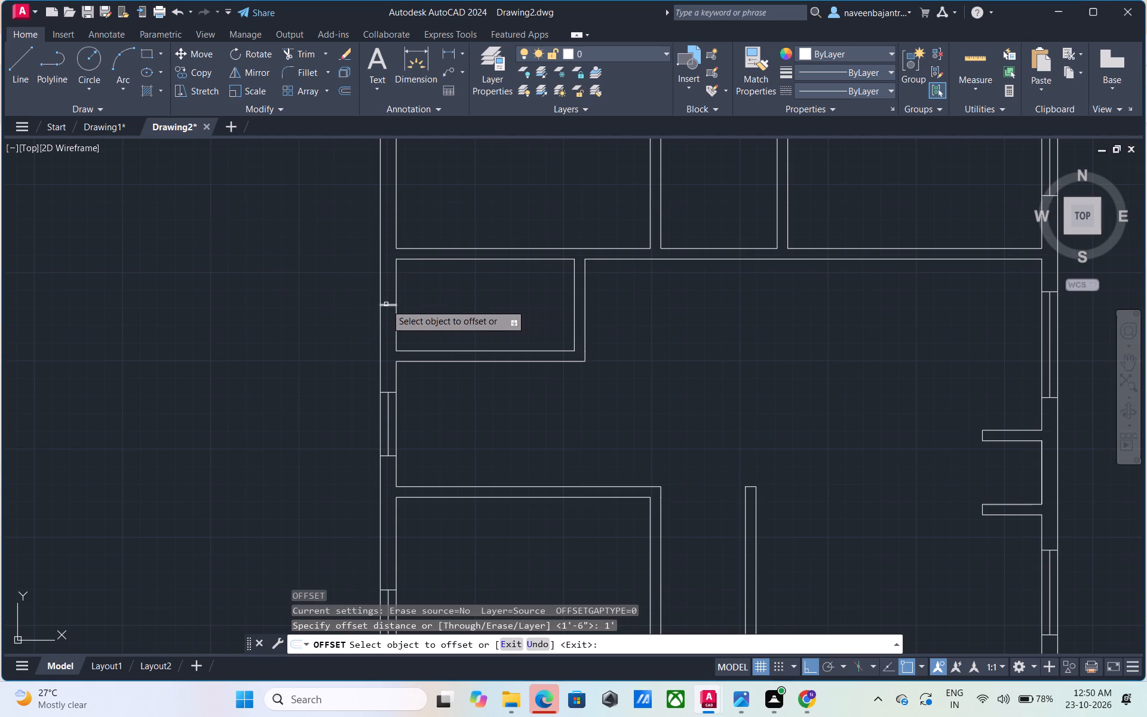
left_click(386, 304)
left_click(386, 291)
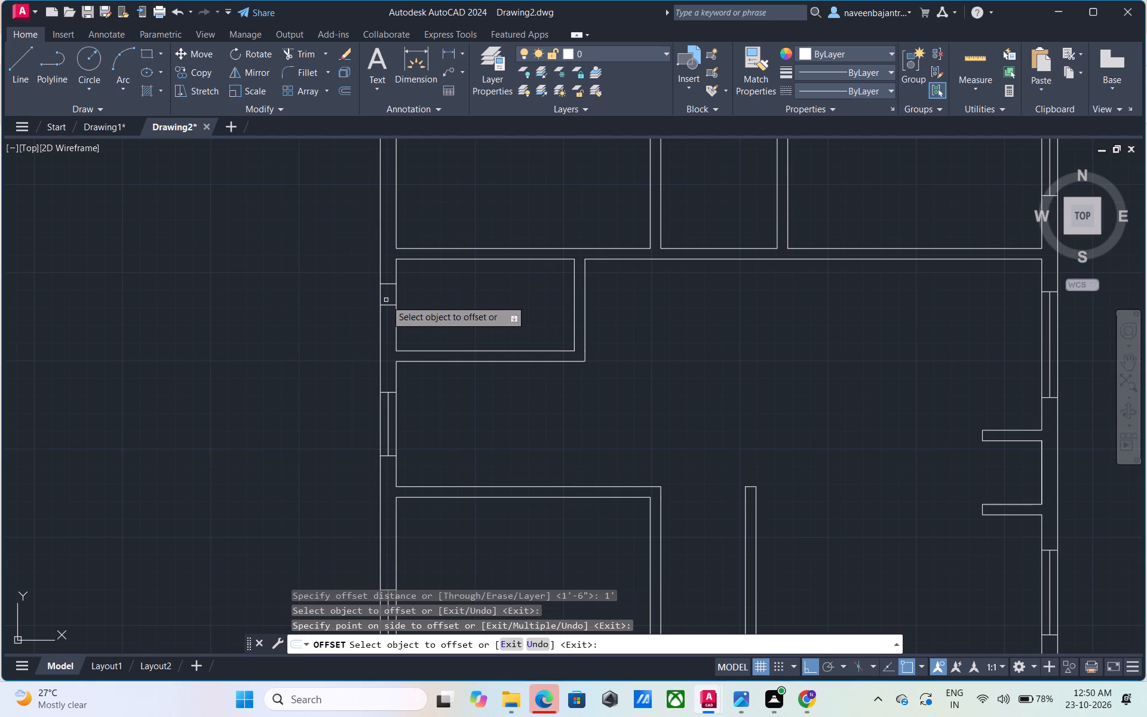
left_click(386, 302)
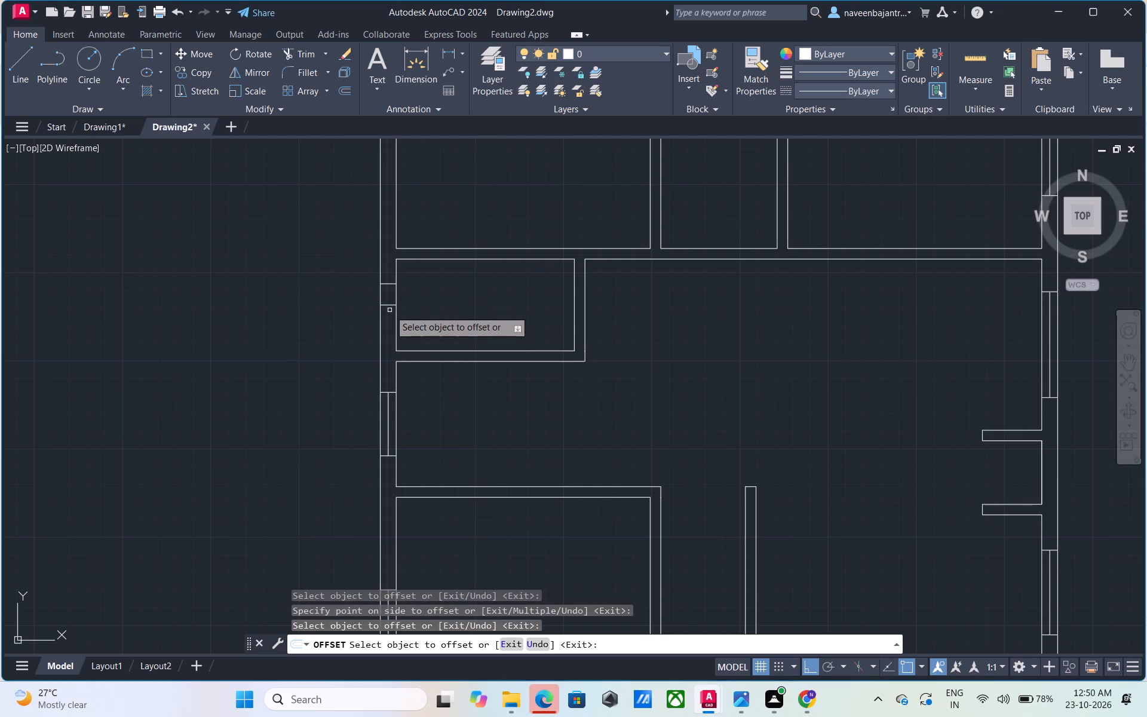
left_click(389, 307)
left_click(389, 330)
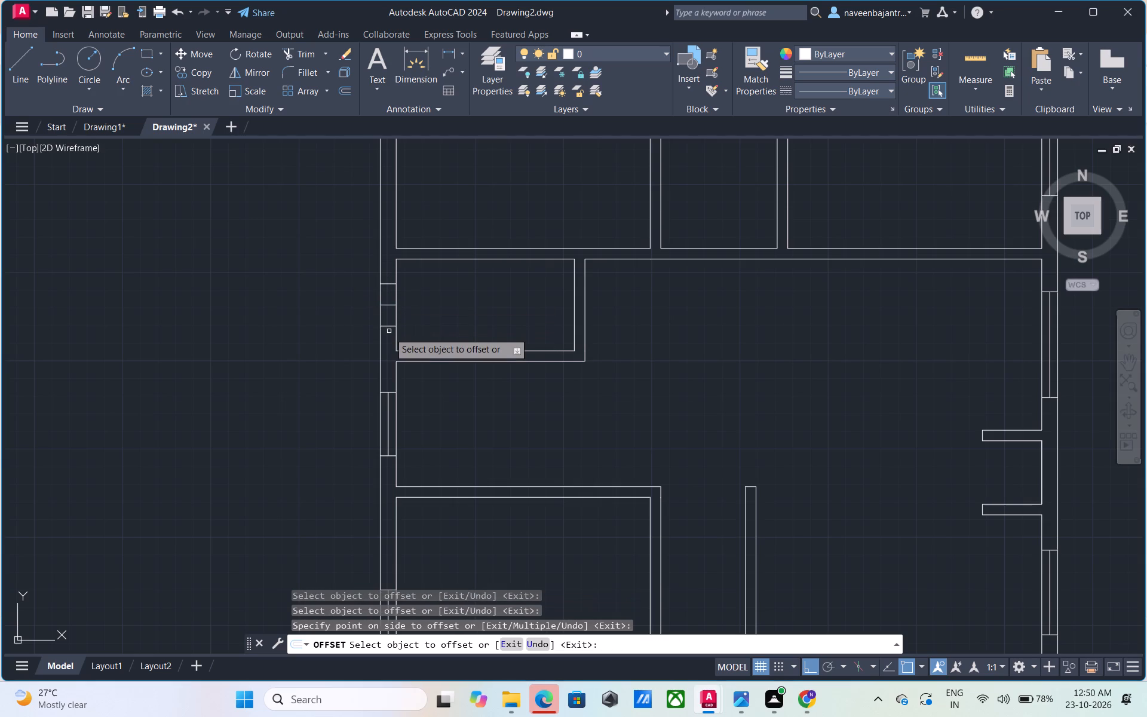
key("Escape")
Remove the middle cross line between the small west room's window jambs using Trim.
type("TR")
key("space")
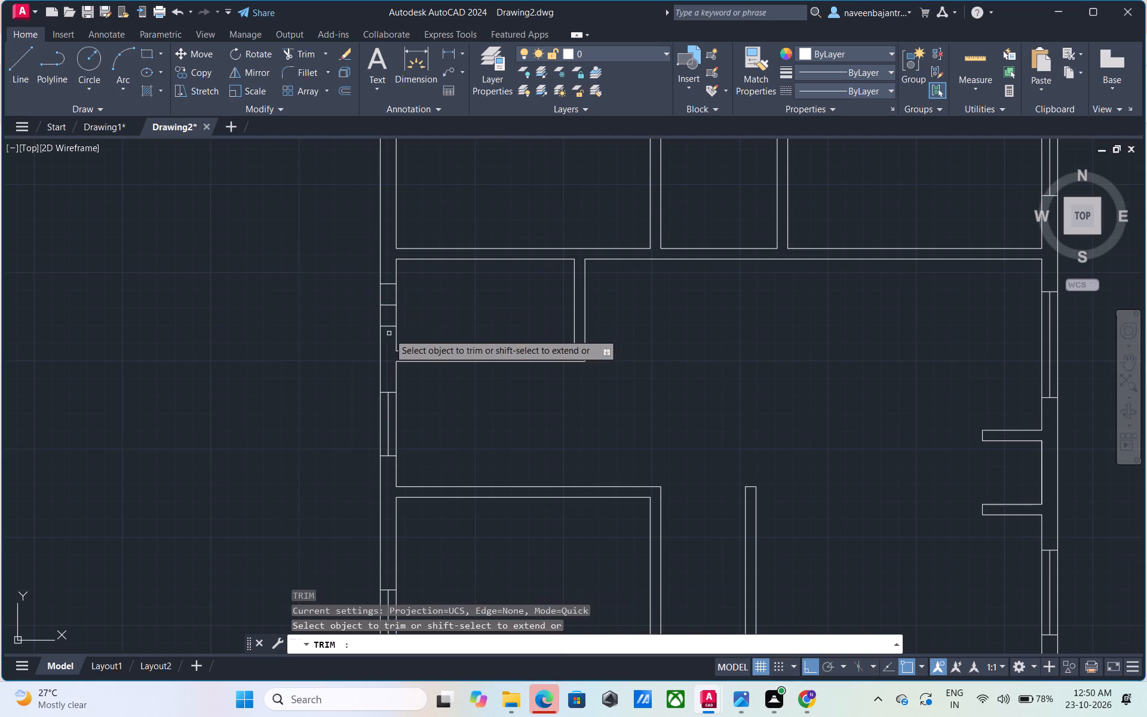
left_click(389, 305)
key("Escape")
Draw the small west room's vertical glass line between the midpoints of its window's two jambs.
type("L")
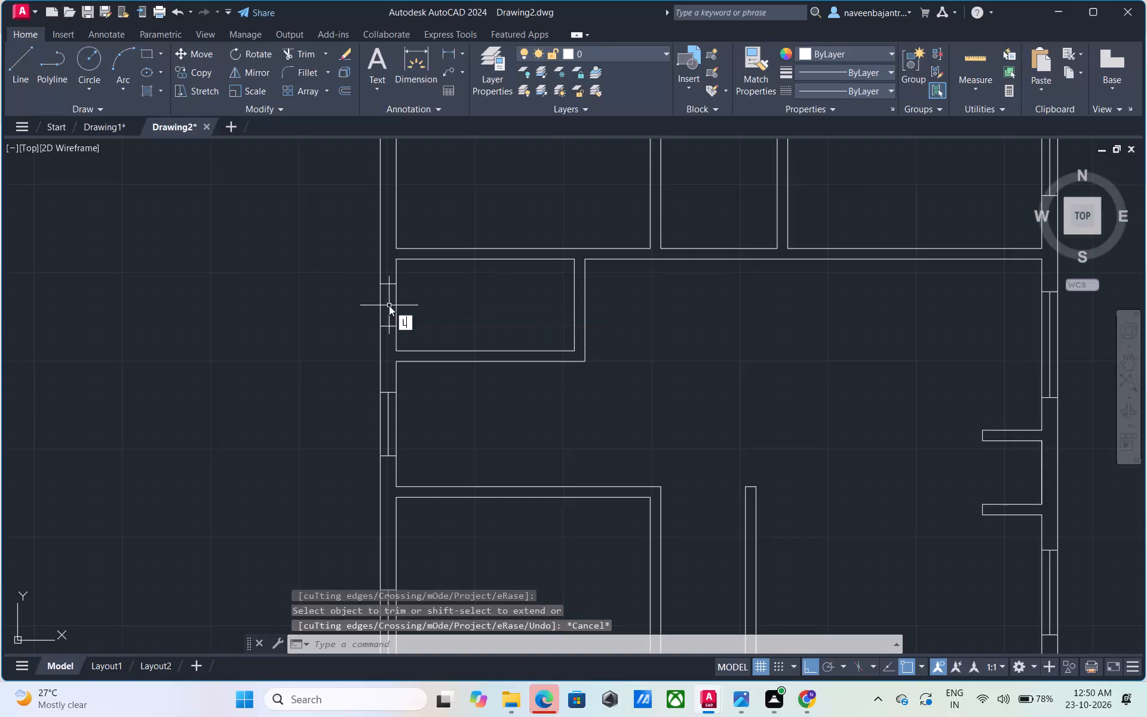
key("space")
left_click(388, 280)
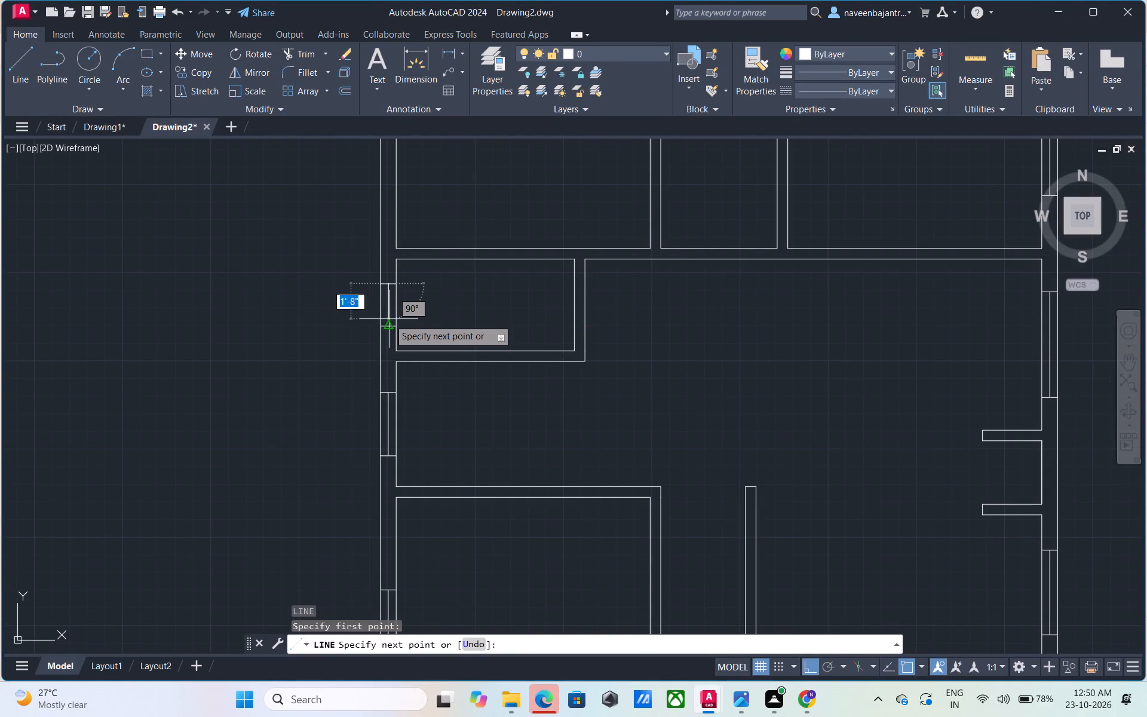
left_click(389, 323)
key("Escape")
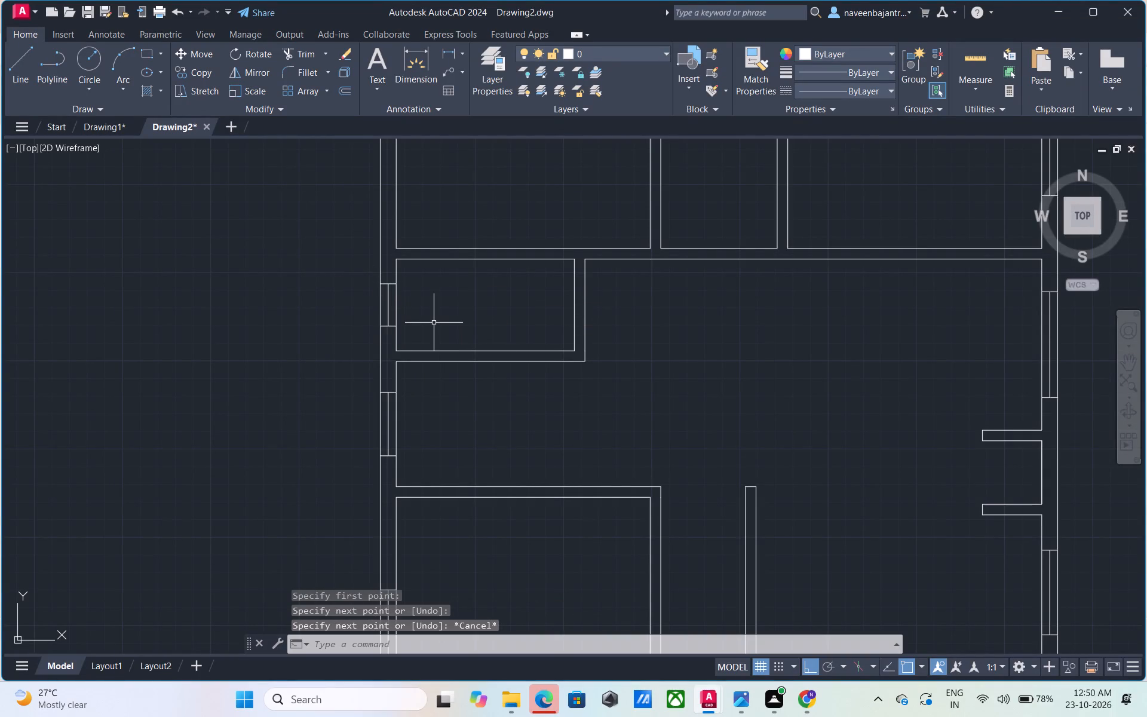
Draw a cross line through the northwest room's west wall at its inner line's midpoint and trim the overhang beyond the outer line.
scroll(434, 323, "down", 2)
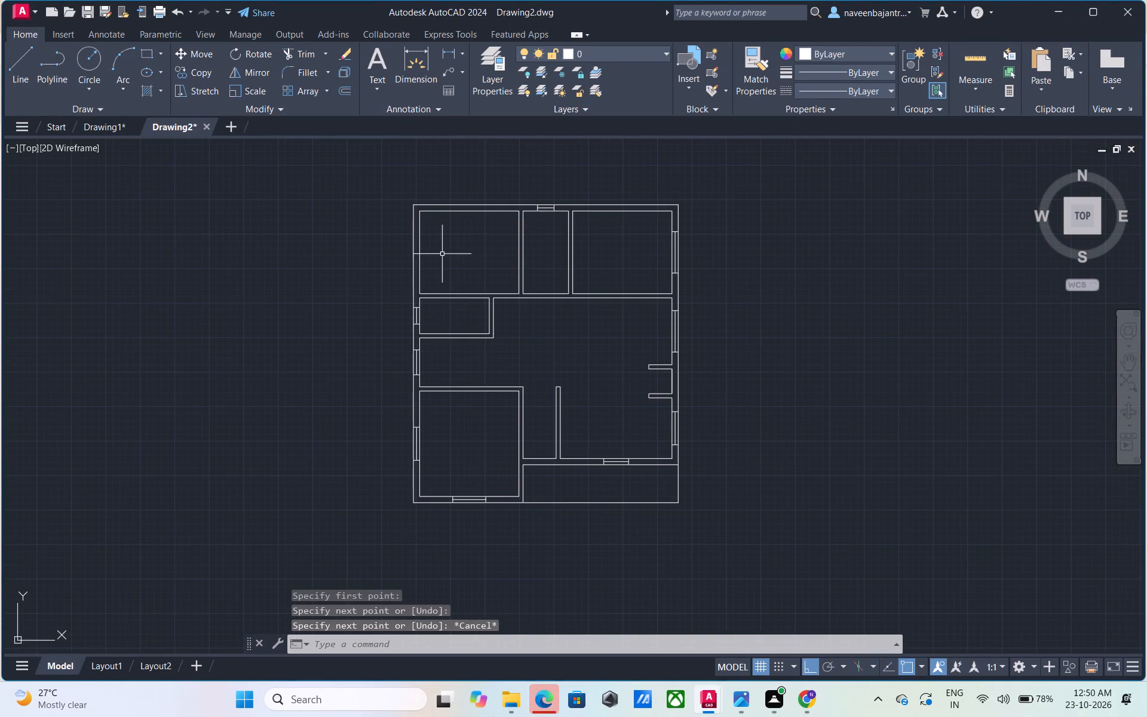
scroll(443, 206, "up", 1)
key("Escape")
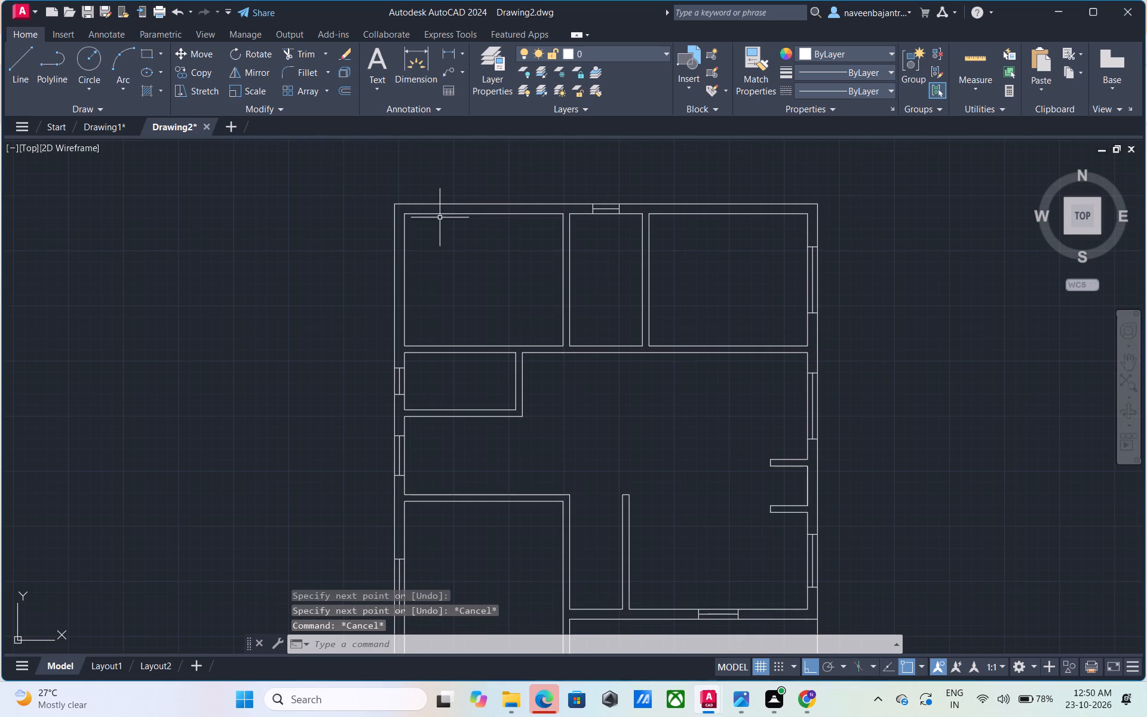
type("L")
key("space")
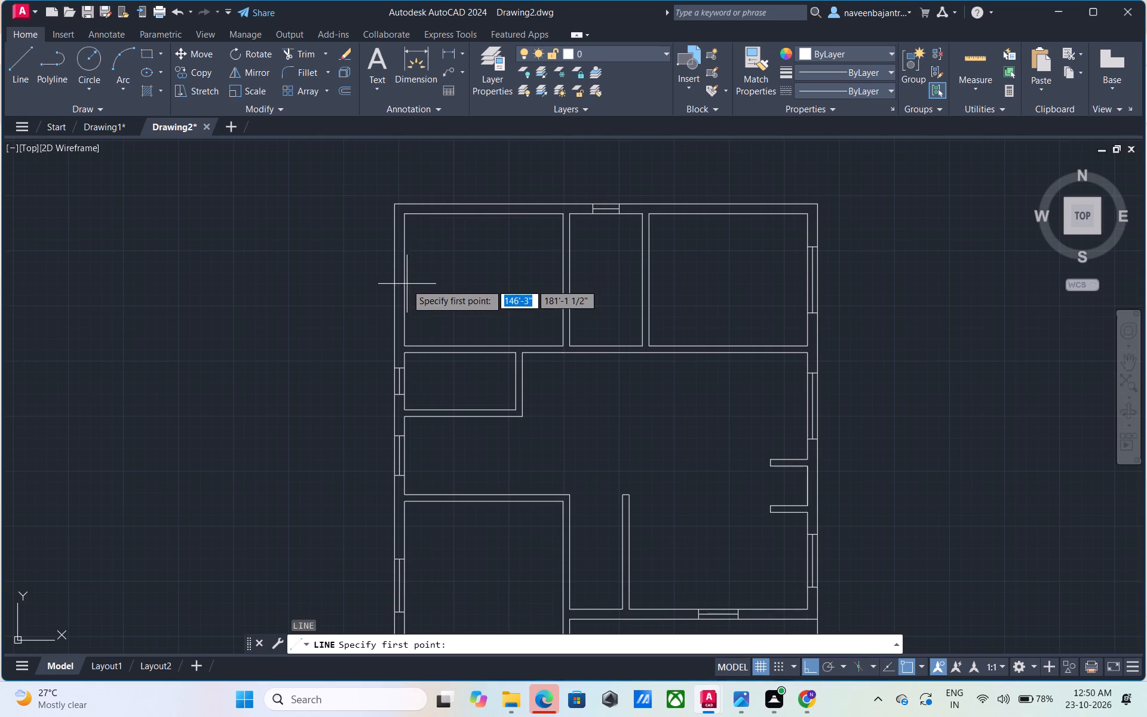
left_click(406, 284)
left_click(360, 286)
key("Escape")
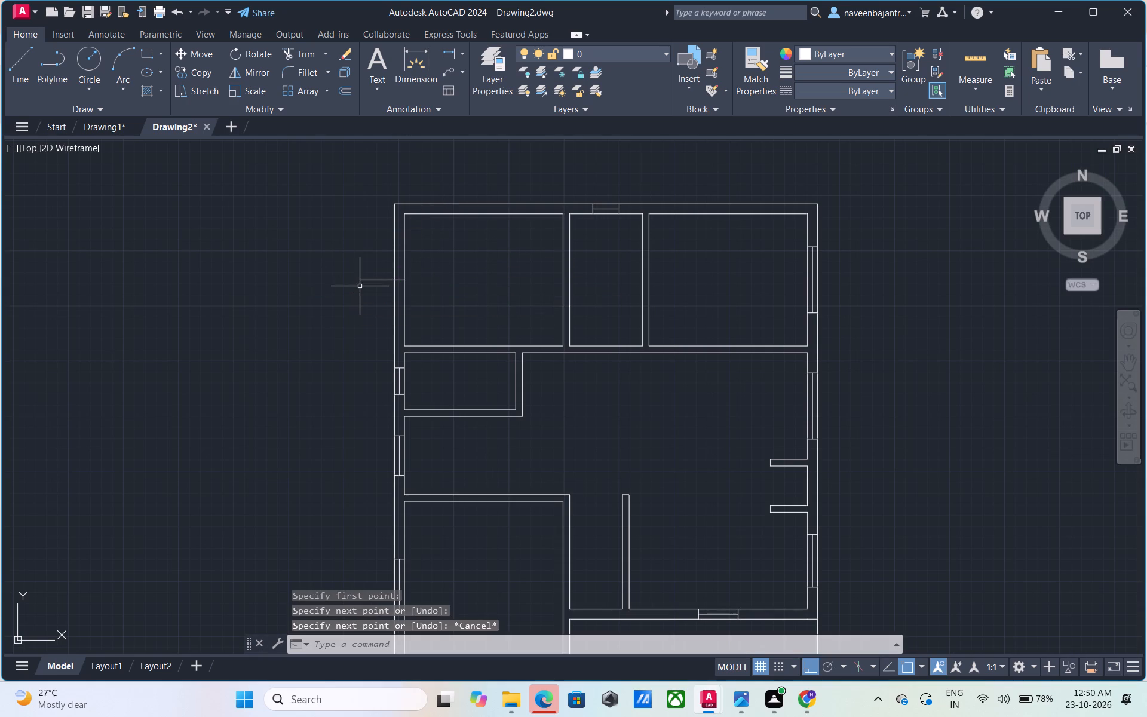
type("TR")
key("space")
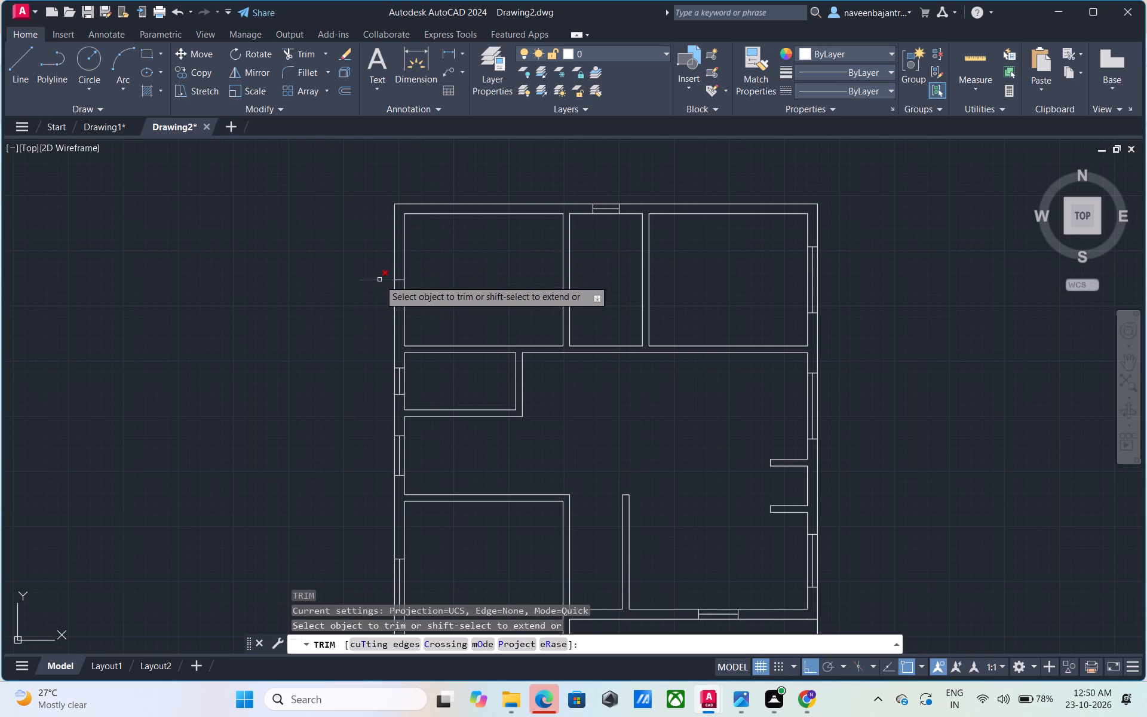
left_click(379, 280)
key("Escape")
Offset the cross line in the northwest room's west wall 2.5' both north and south to form the window's jambs.
type("O 2.5'")
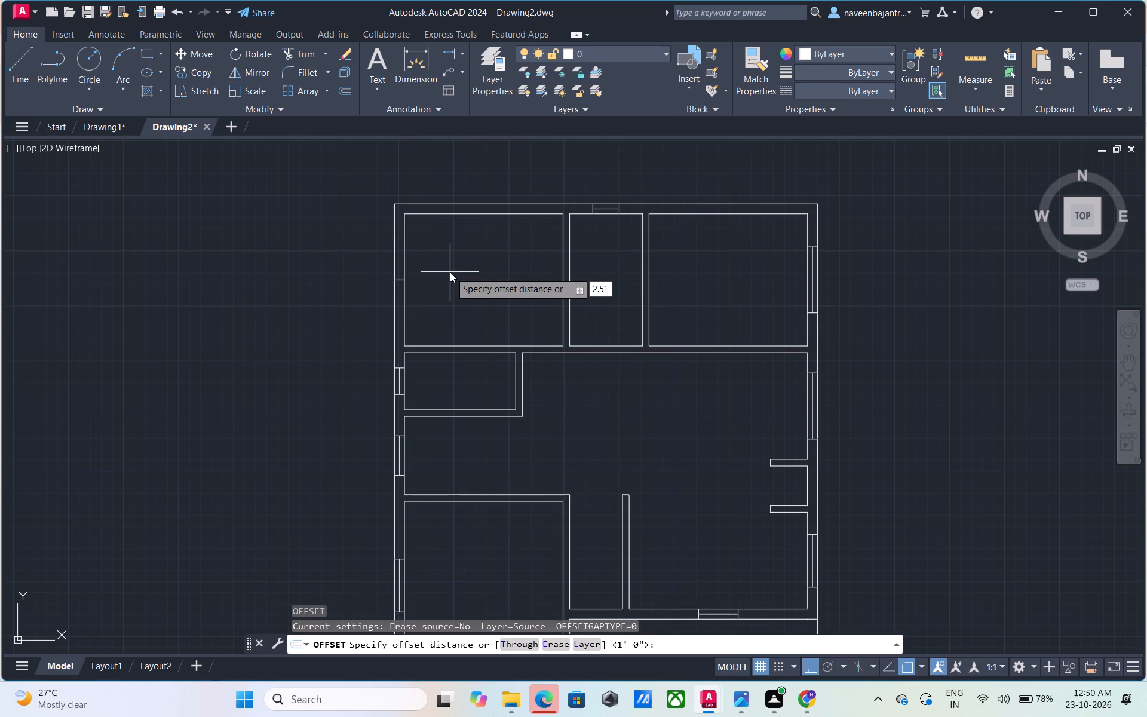
key("Return")
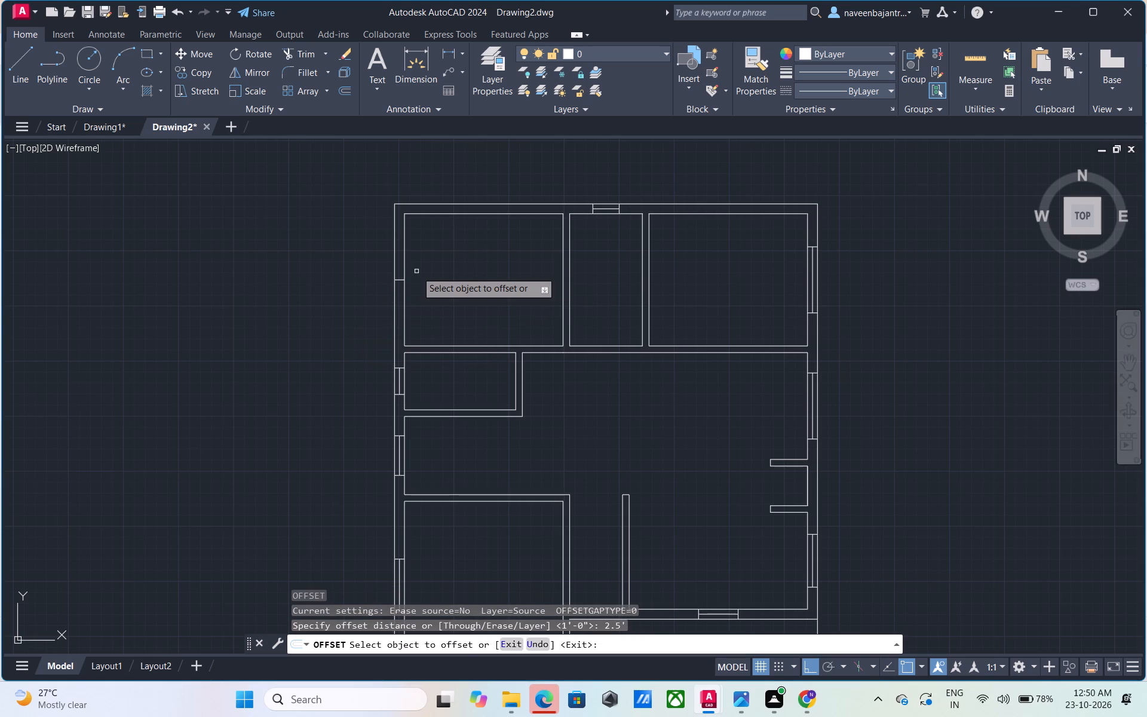
scroll(416, 271, "up", 1)
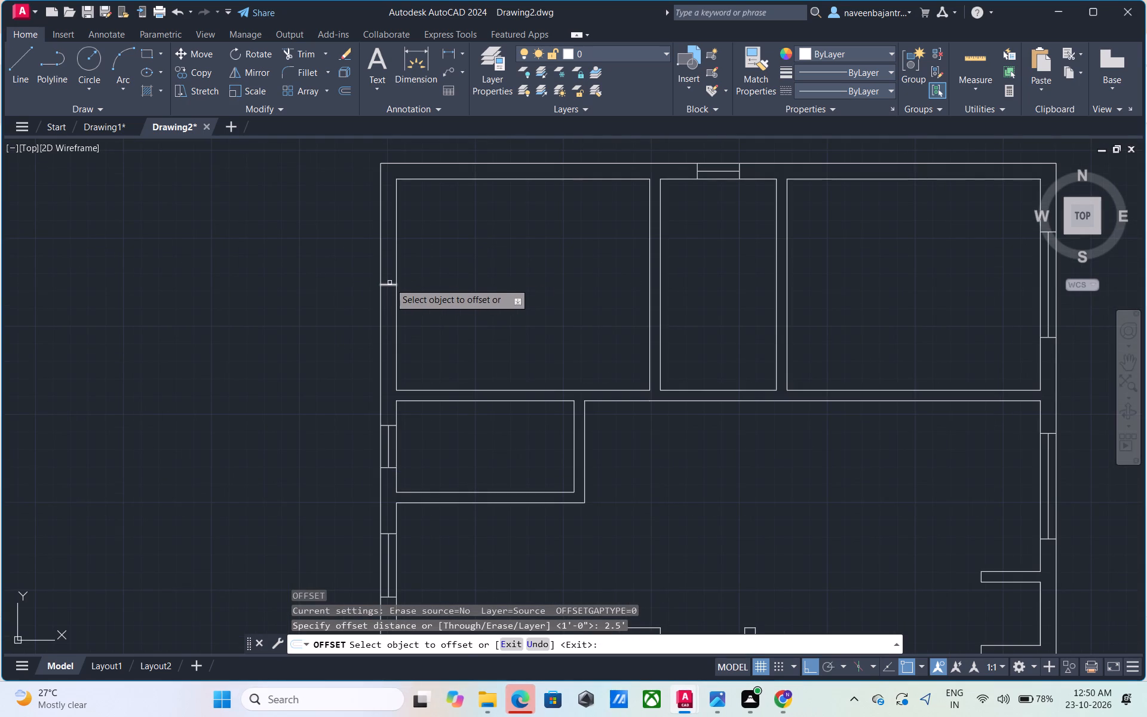
left_click(390, 284)
left_click(390, 272)
left_click(390, 284)
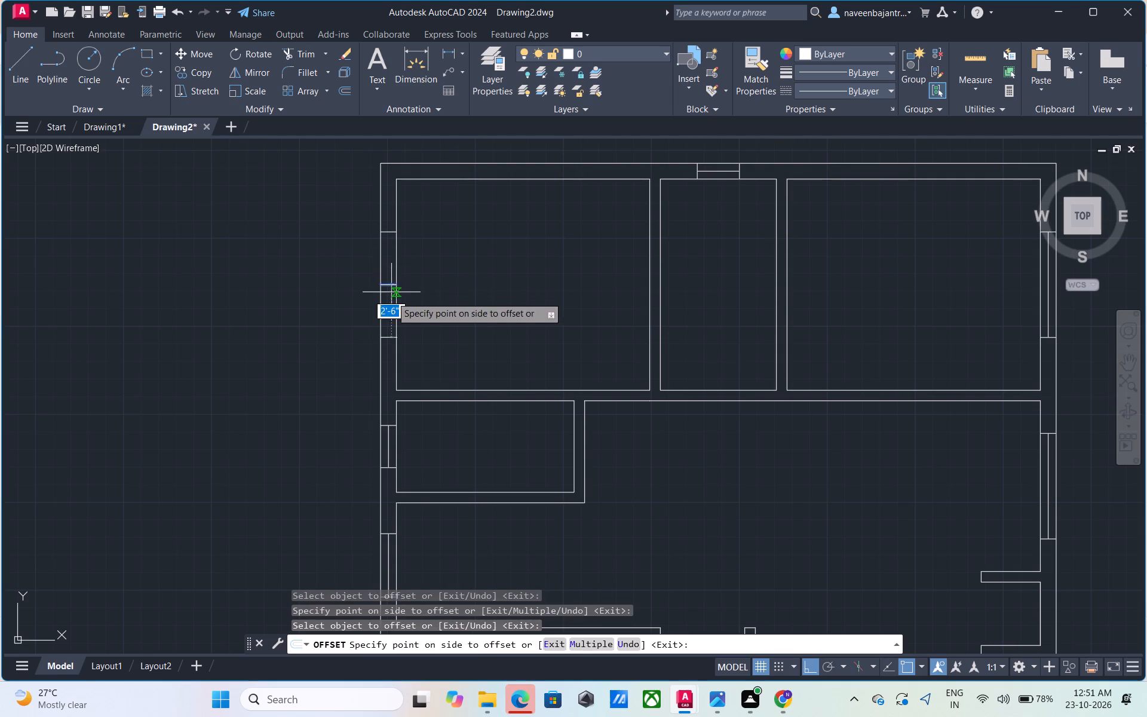
left_click(391, 299)
key("Escape")
Remove the middle cross line between the northwest room's window jambs using Trim.
type("TR")
key("space")
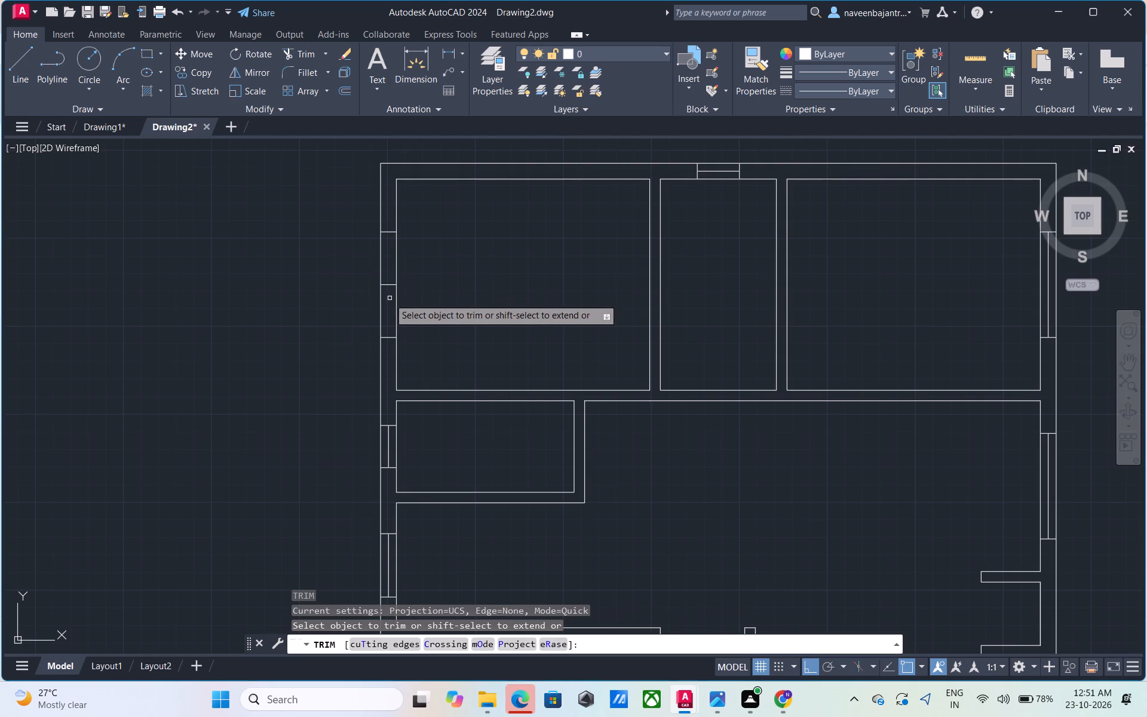
left_click(388, 284)
key("Escape")
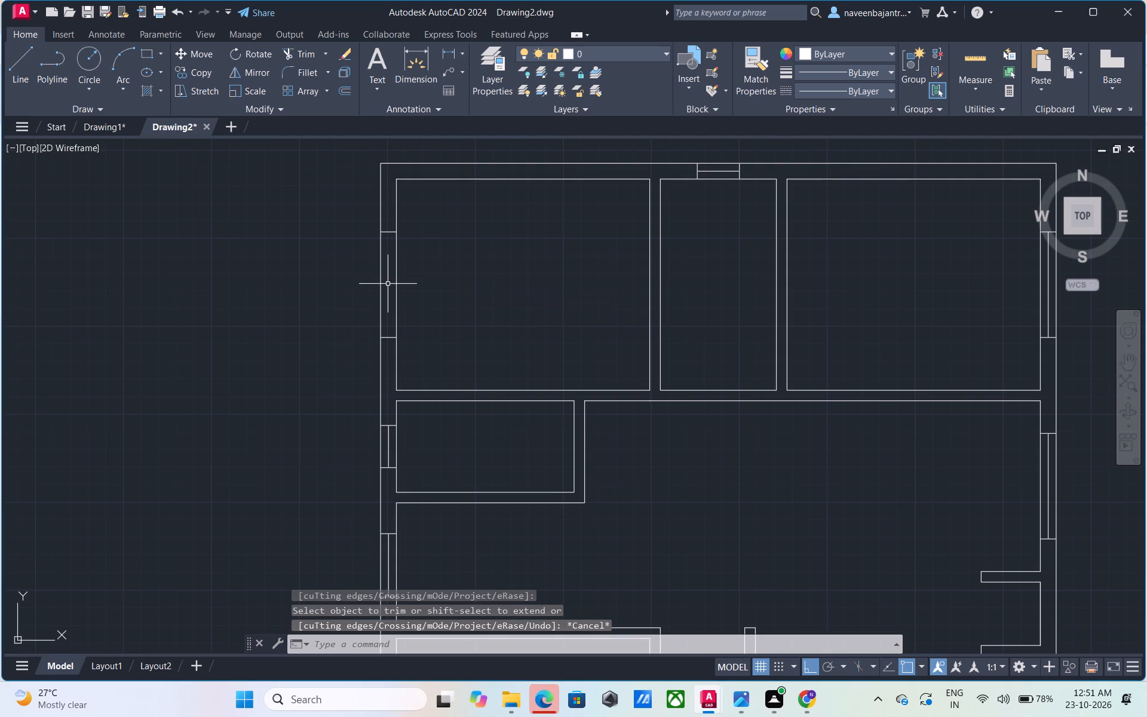
Draw the northwest room's vertical glass line between the midpoints of its window's two jambs.
type("L")
key("space")
left_click(391, 233)
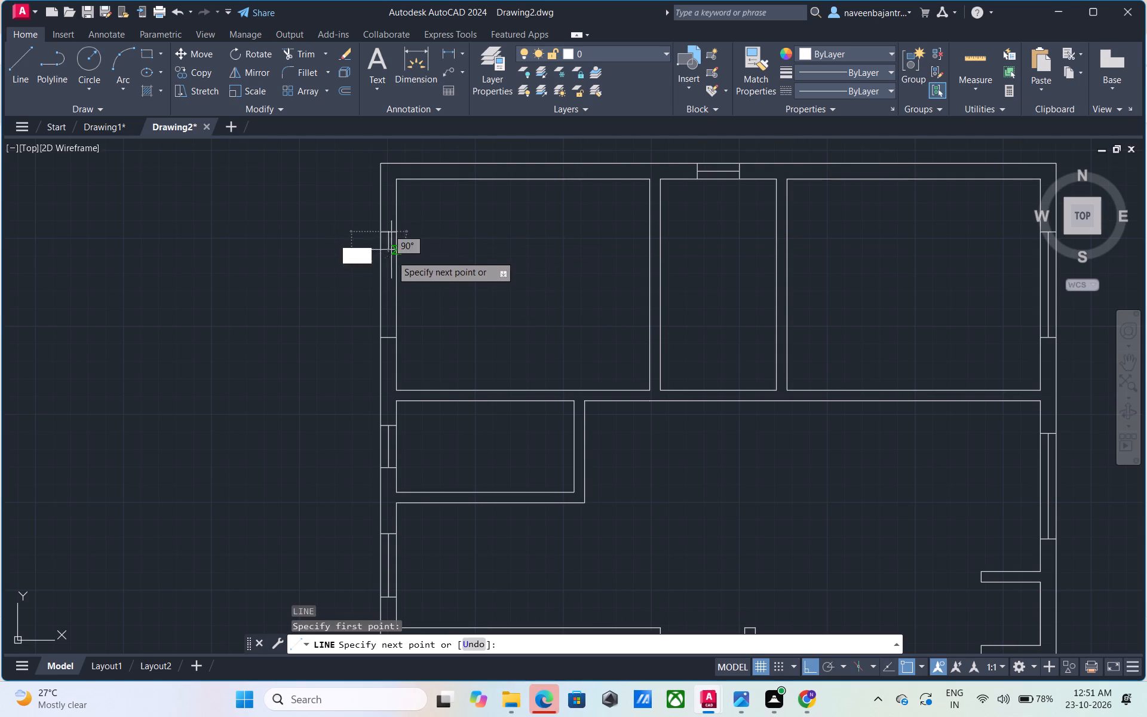
left_click(391, 334)
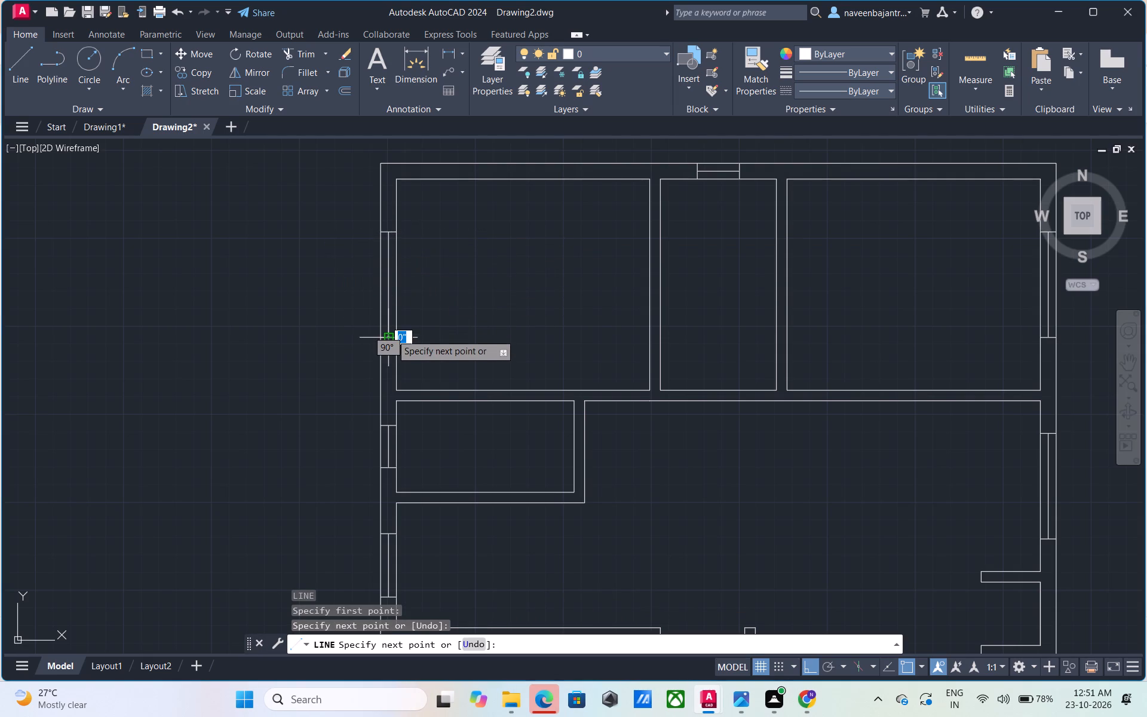
key("Escape")
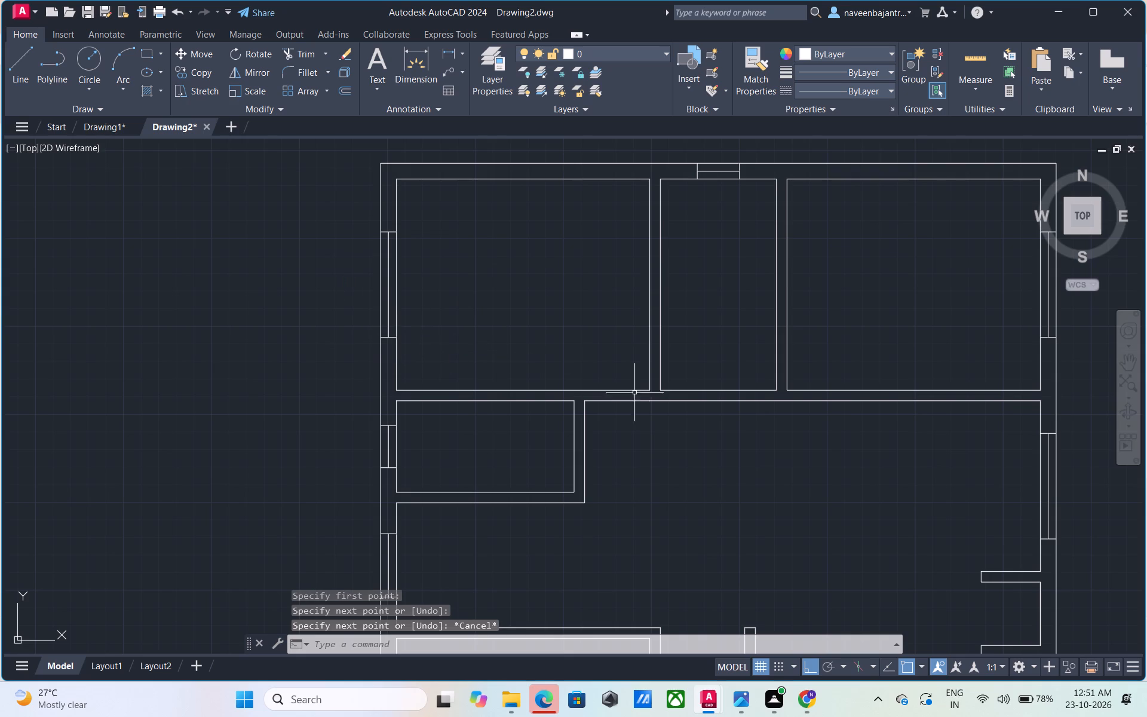
Draw a vertical jamb line across the northwest room's south wall just west of its southeast corner and trim both overhangs to the wall lines.
scroll(665, 395, "down", 1)
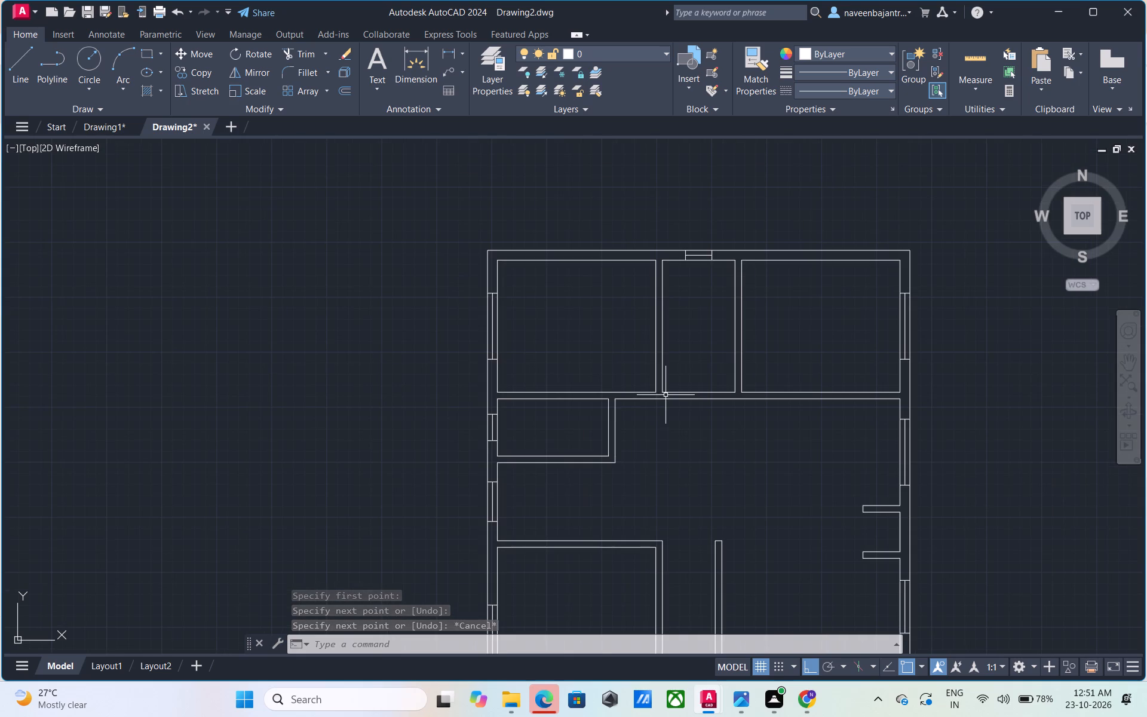
scroll(669, 398, "up", 3)
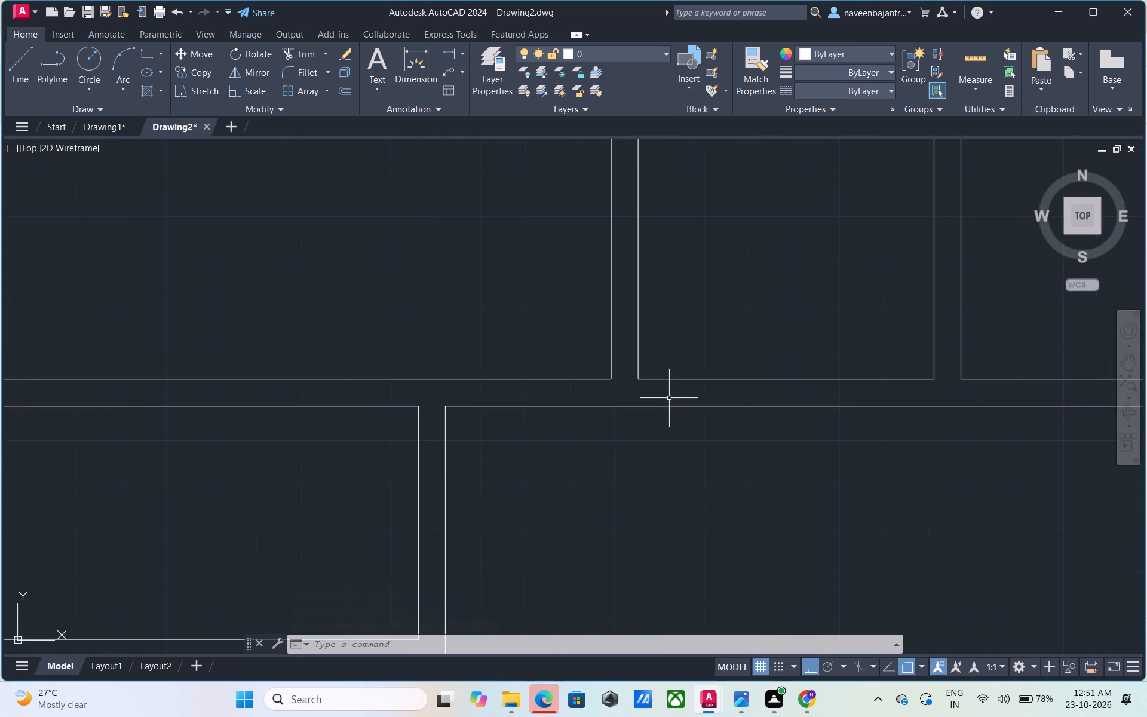
scroll(669, 398, "up", 1)
key("Escape")
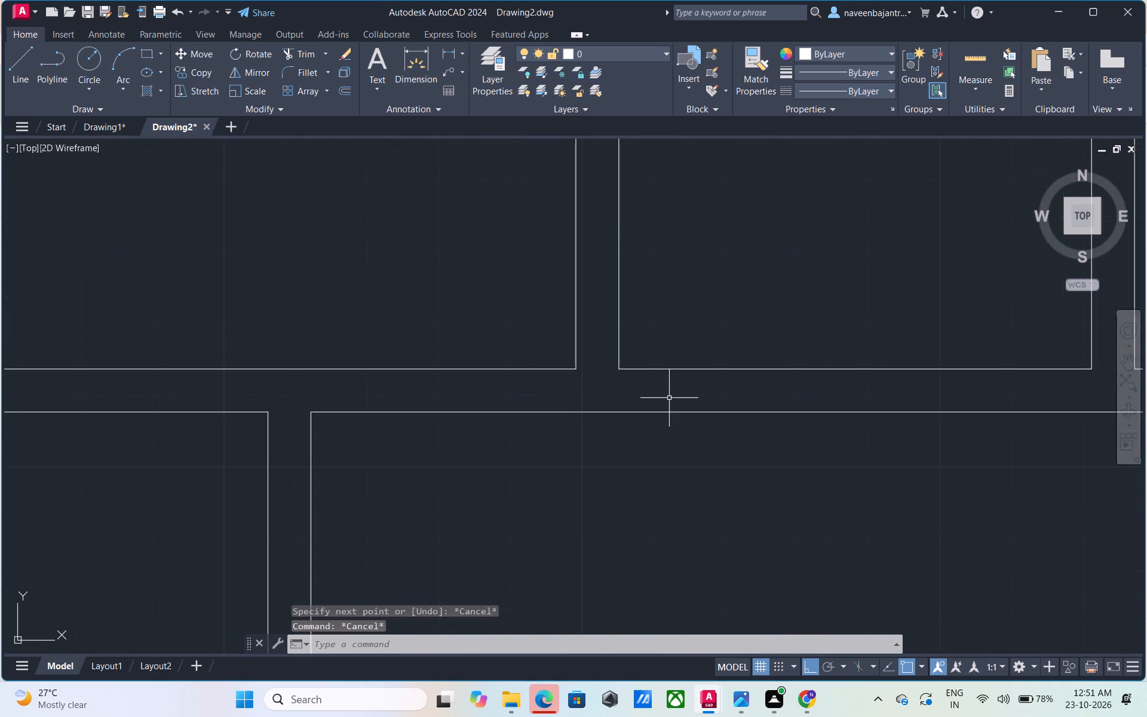
type("L")
key("space")
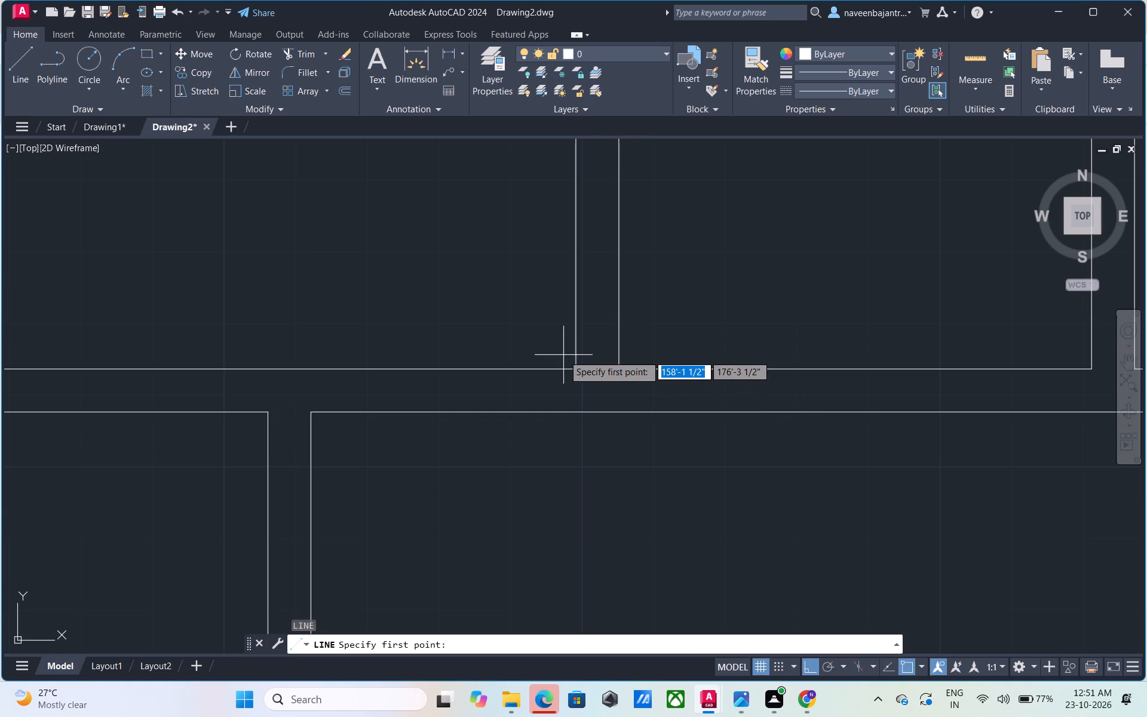
left_click(565, 355)
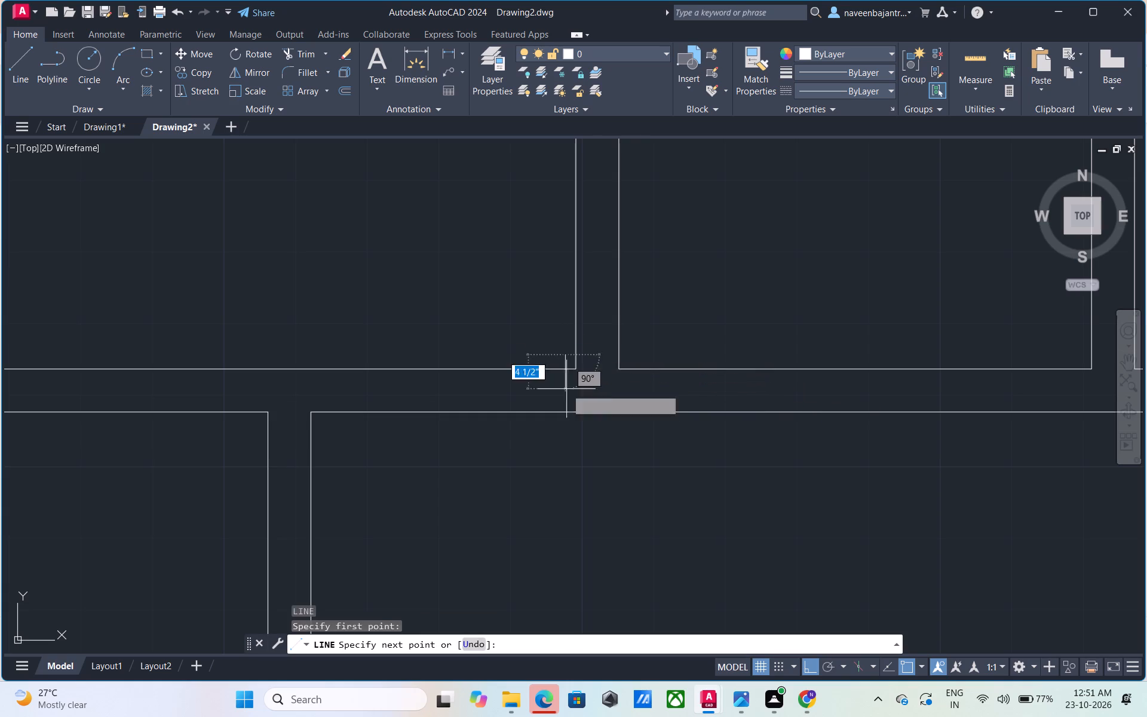
left_click(565, 438)
key("Escape")
type("TR")
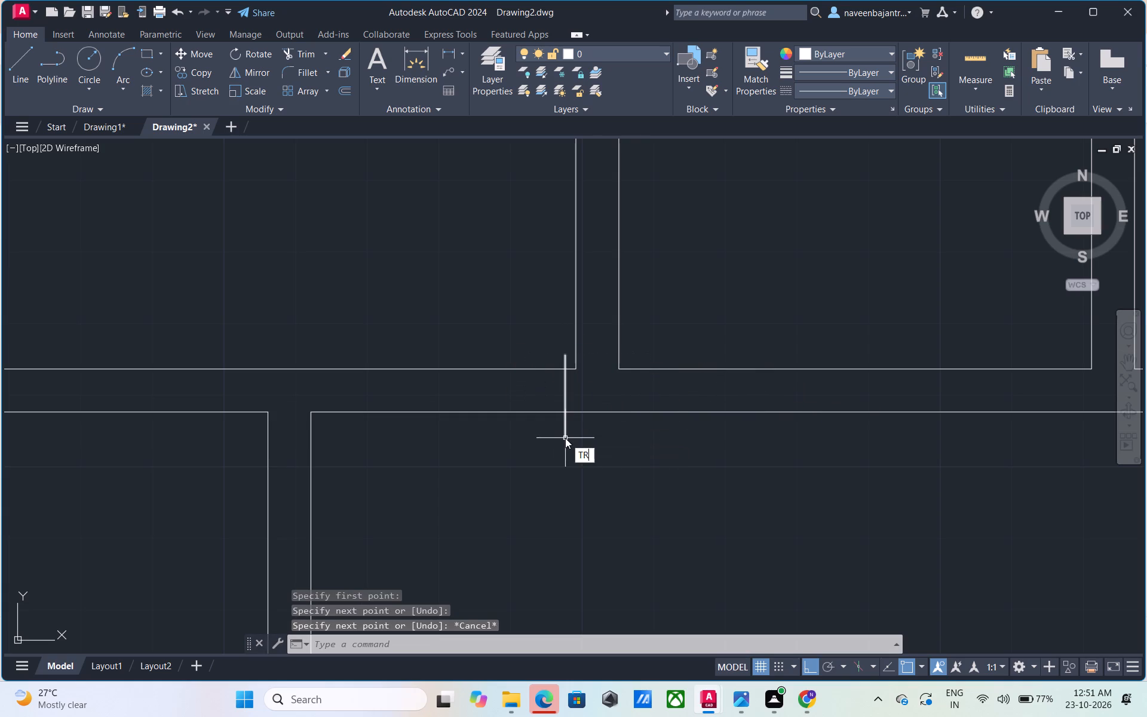
key("space")
left_click(566, 437)
left_click(564, 362)
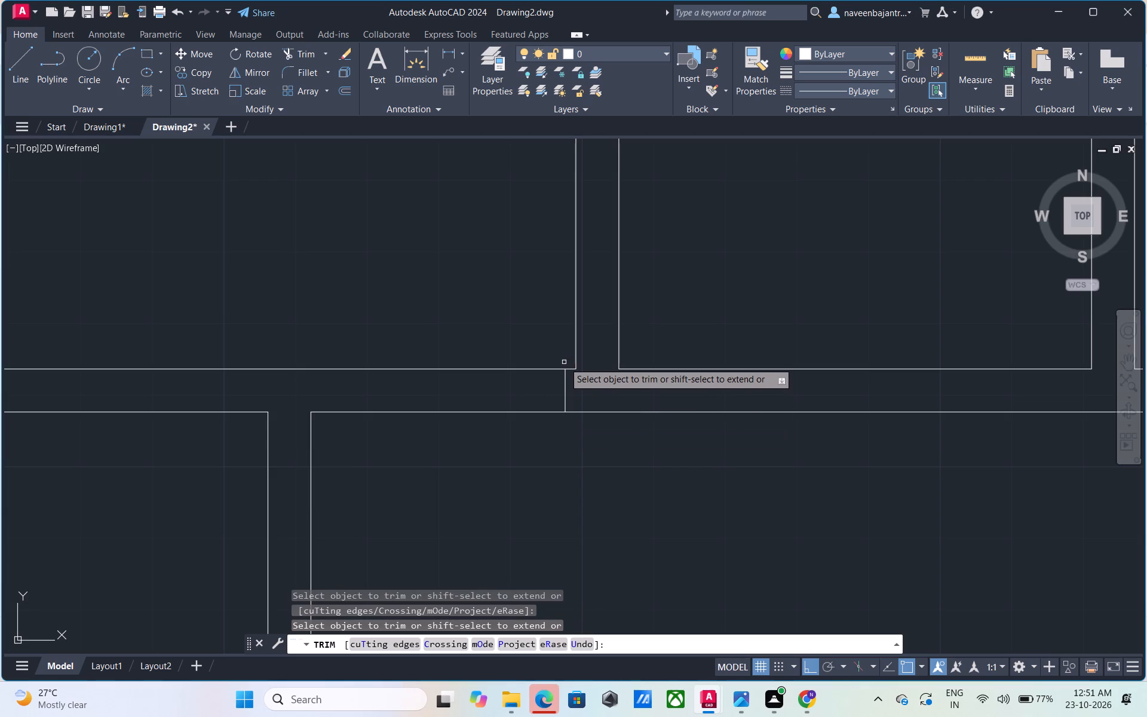
key("Escape")
Draw a 3' vertical door-leaf line north into the northwest room from the upper end of the new jamb line.
scroll(564, 362, "down", 2)
type("L")
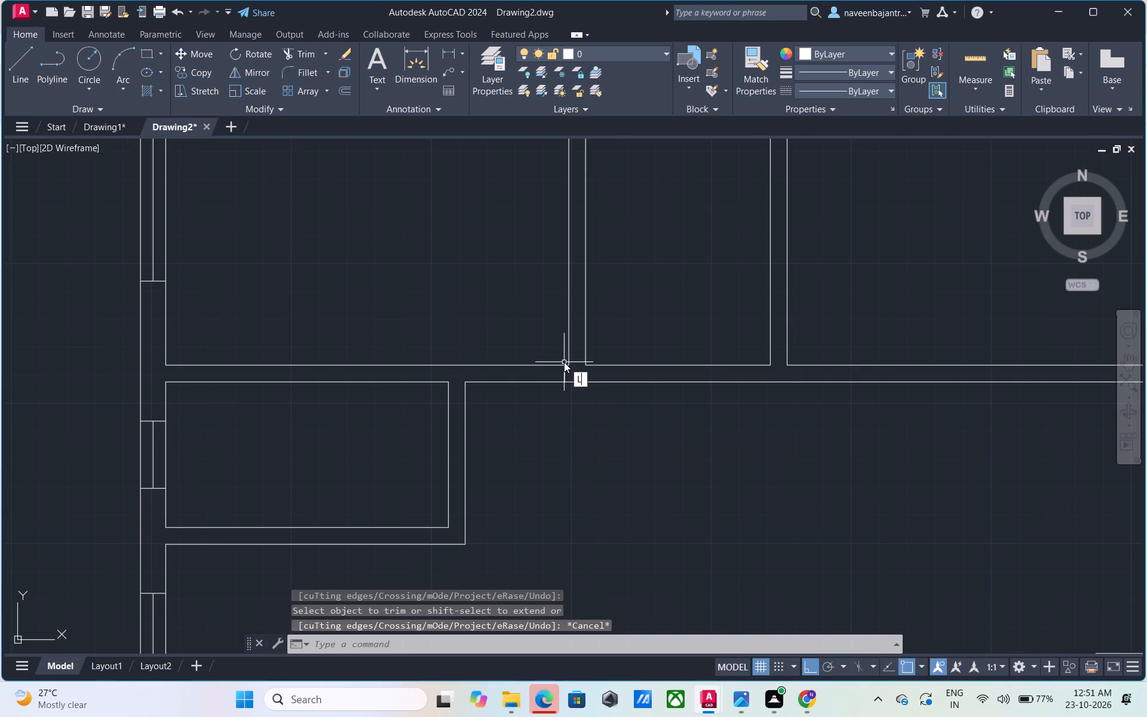
key("space")
left_click(564, 362)
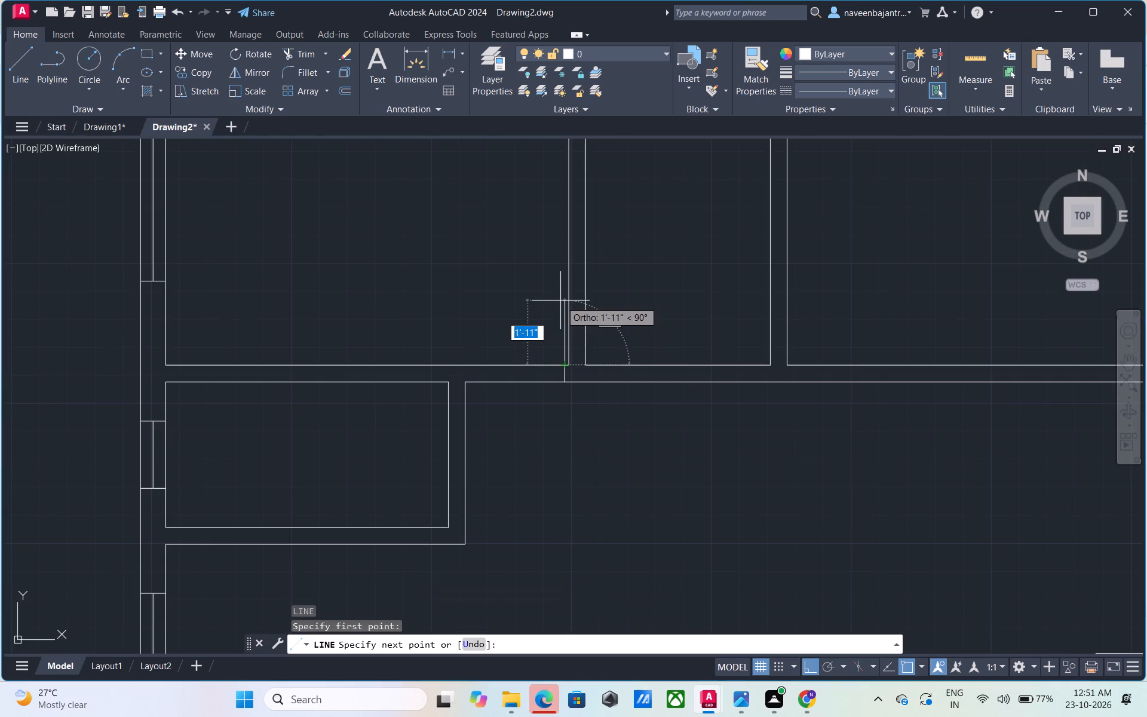
type("3'")
key("Return")
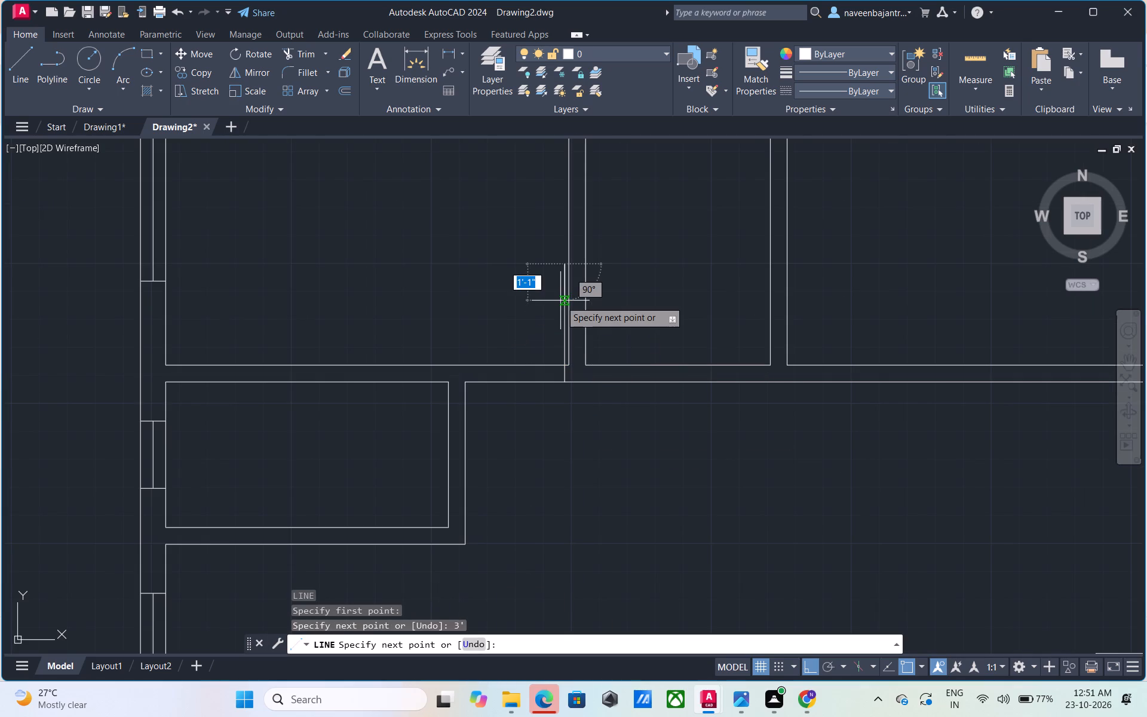
key("Escape")
Offset the northwest room's door-leaf line 1" to the west to give the leaf its thickness.
type("O 1")
key("shift+quotedbl")
key("Return")
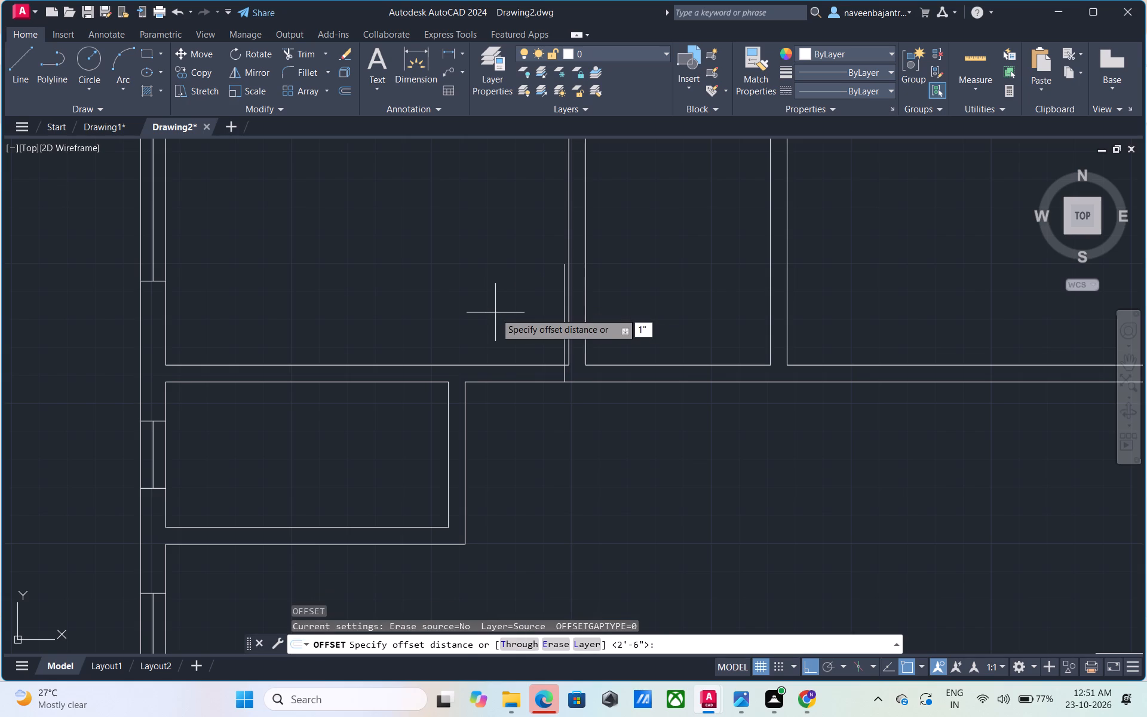
left_click(565, 325)
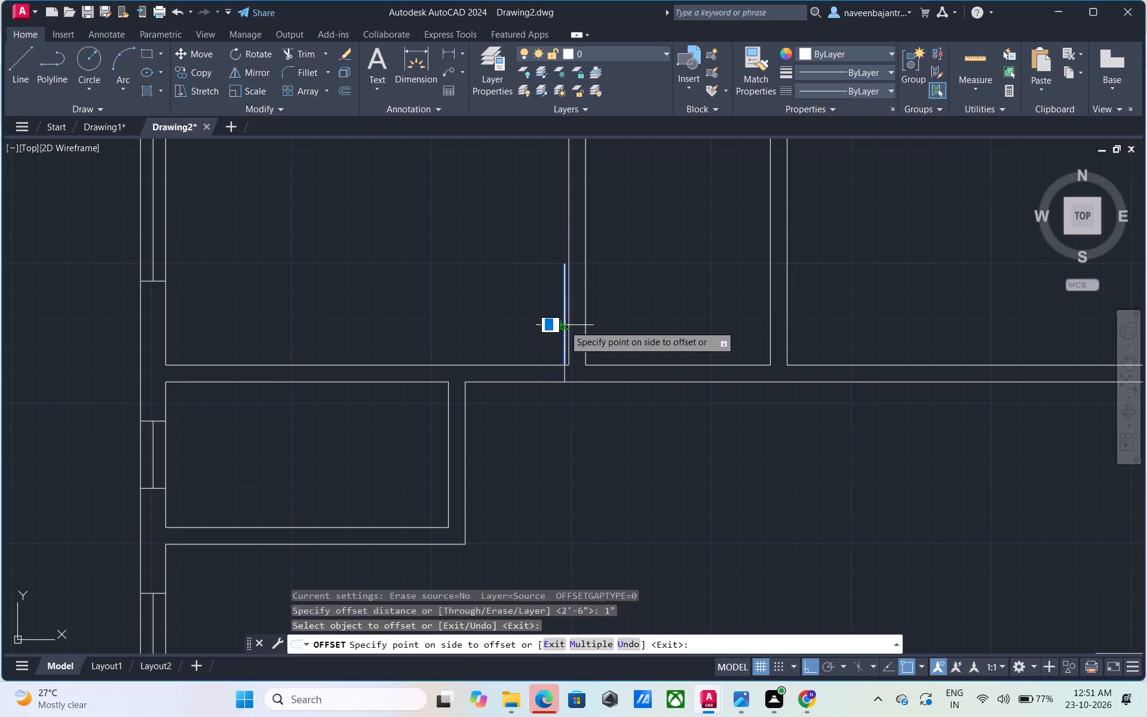
left_click(545, 327)
key("Escape")
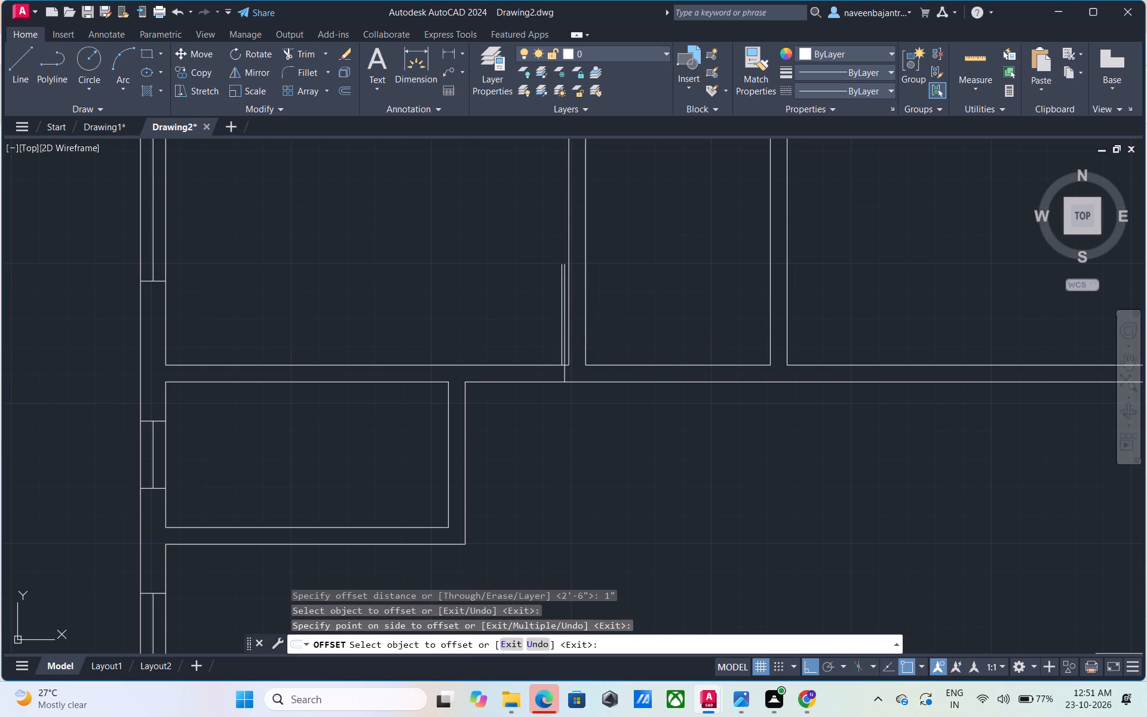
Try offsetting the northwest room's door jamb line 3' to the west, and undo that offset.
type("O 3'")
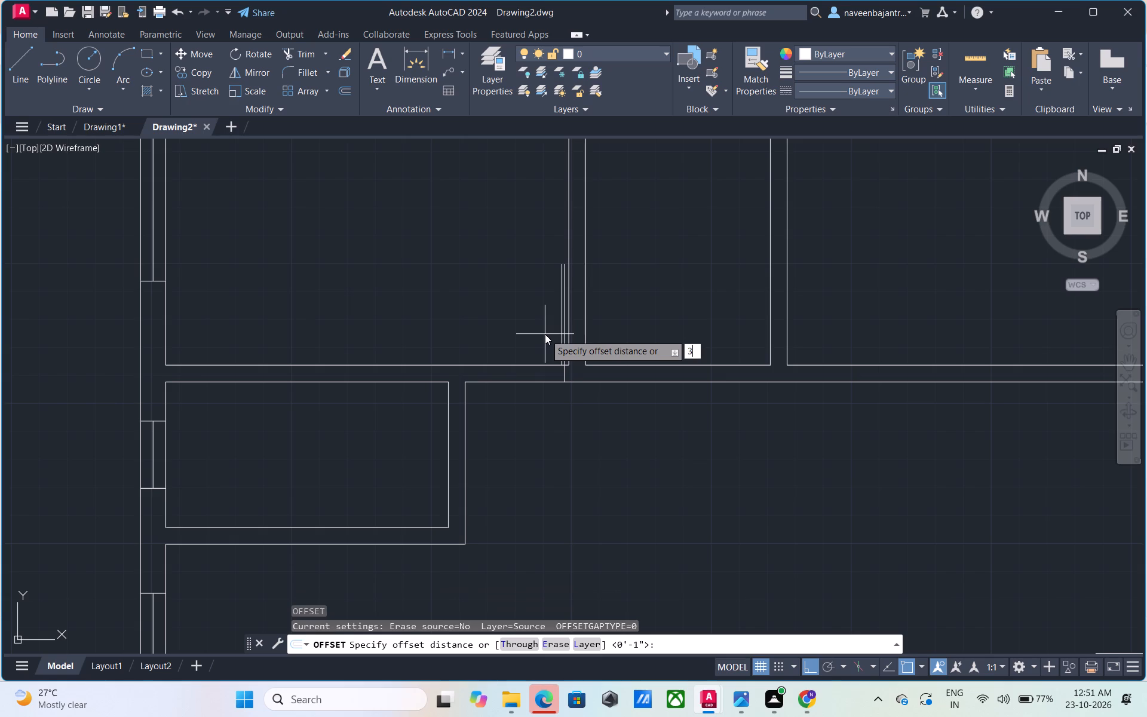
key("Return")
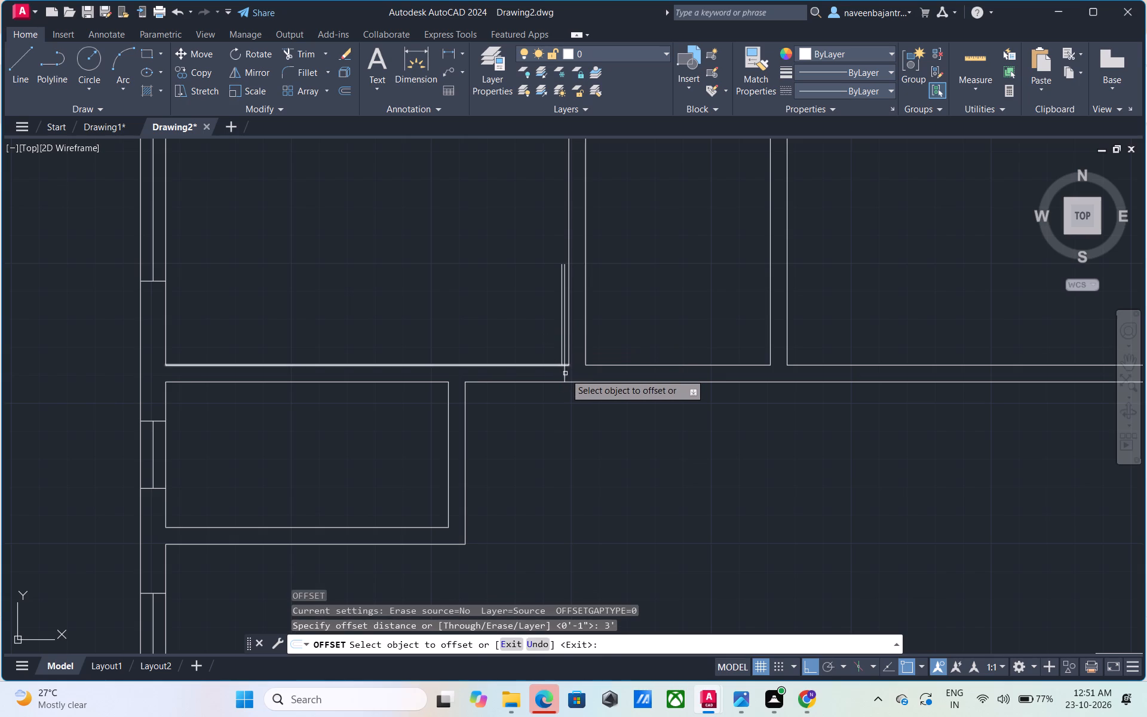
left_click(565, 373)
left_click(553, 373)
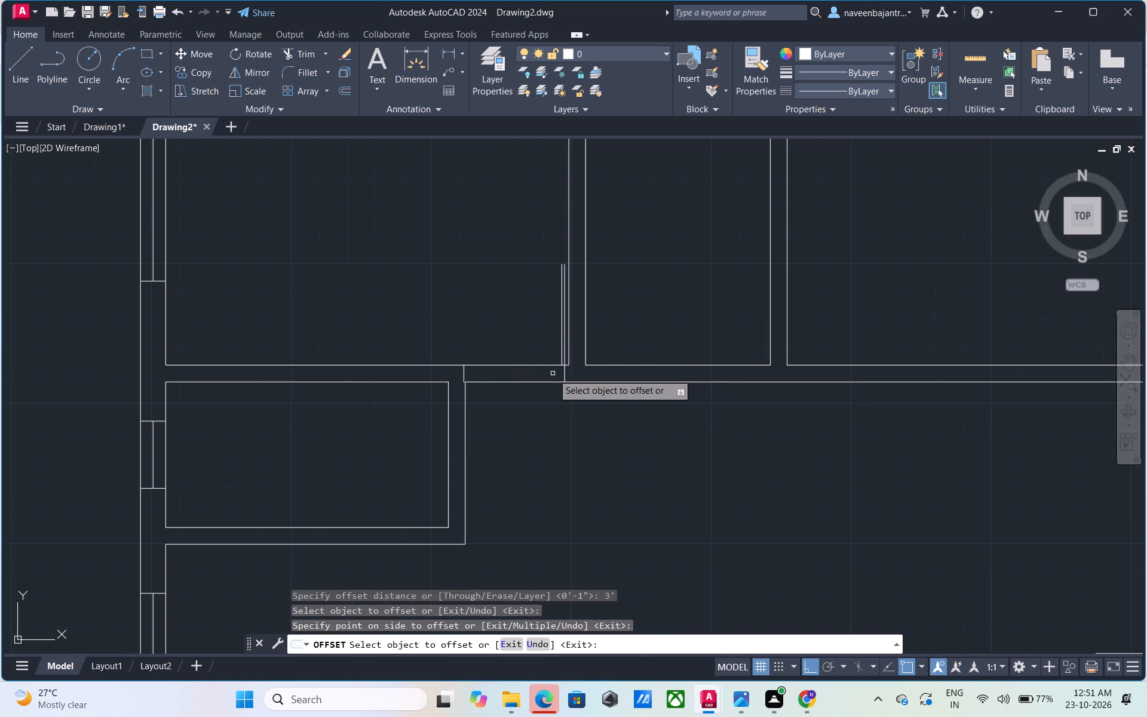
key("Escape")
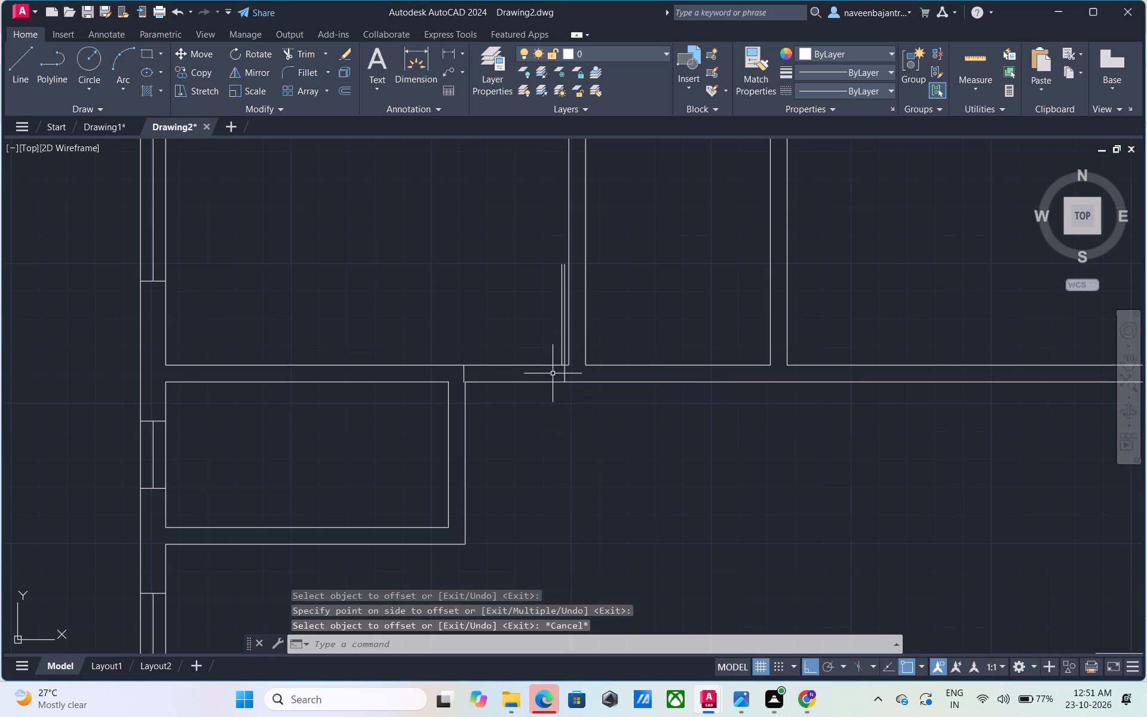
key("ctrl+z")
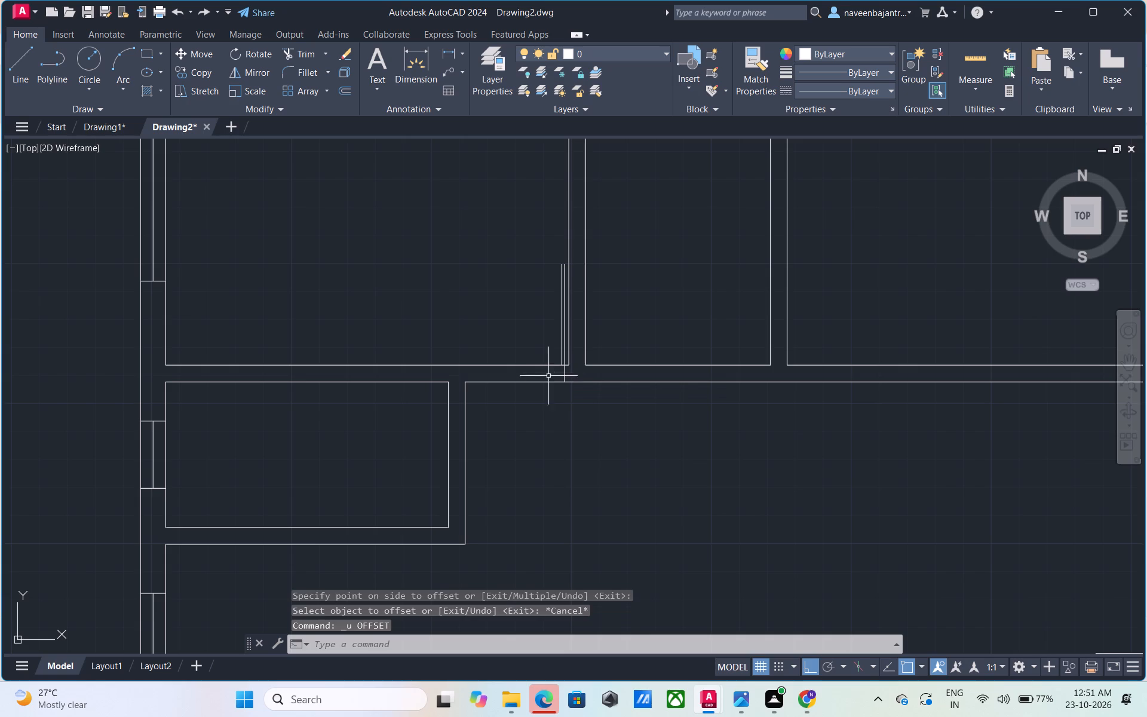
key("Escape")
Draw the west jamb line across the northwest room's south wall, just east of the small room's outer corner, and trim both overhangs.
scroll(510, 415, "up", 1)
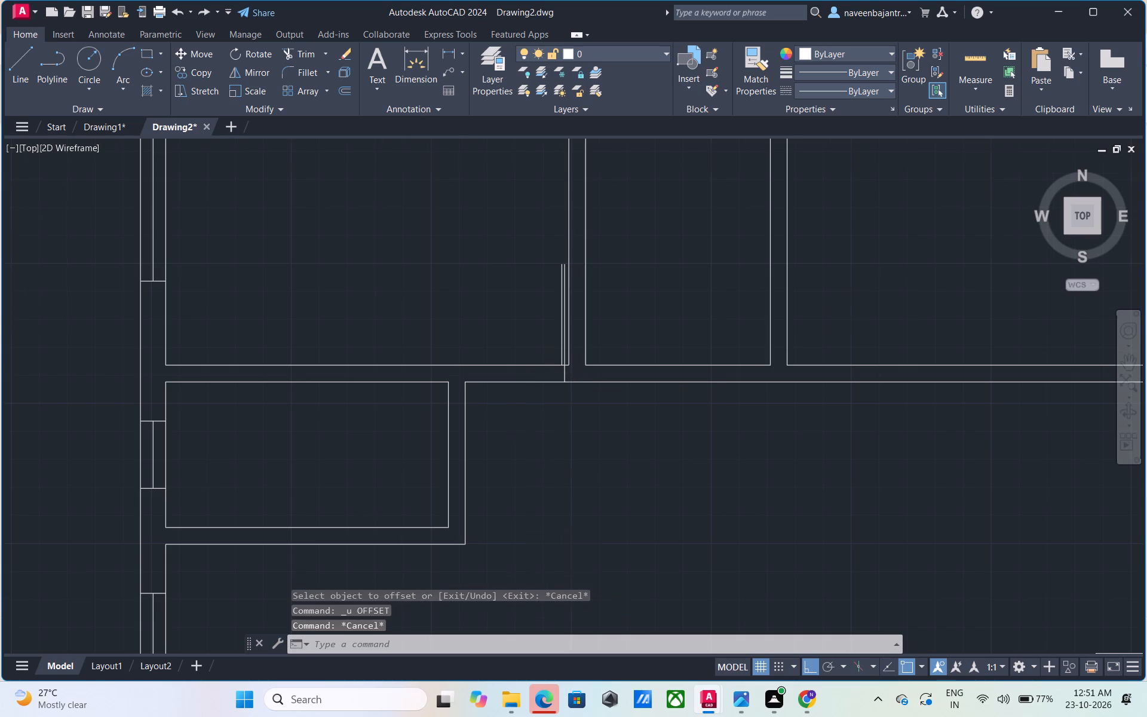
scroll(510, 415, "up", 1)
type("L")
key("space")
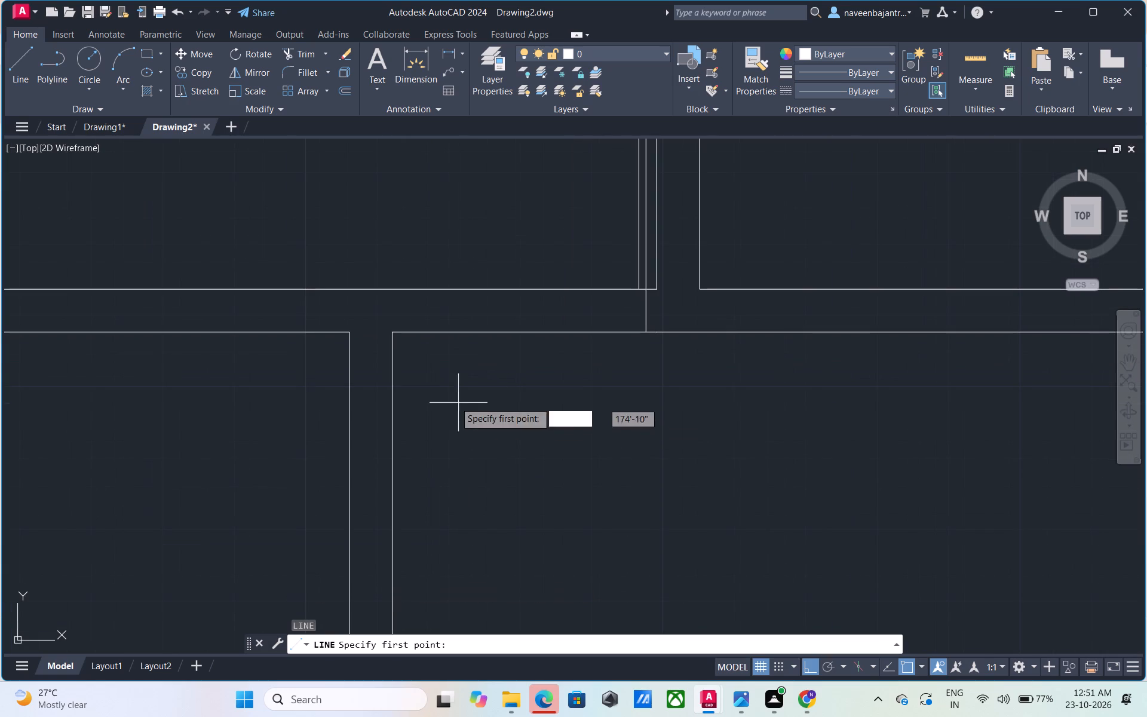
left_click(401, 345)
left_click(399, 259)
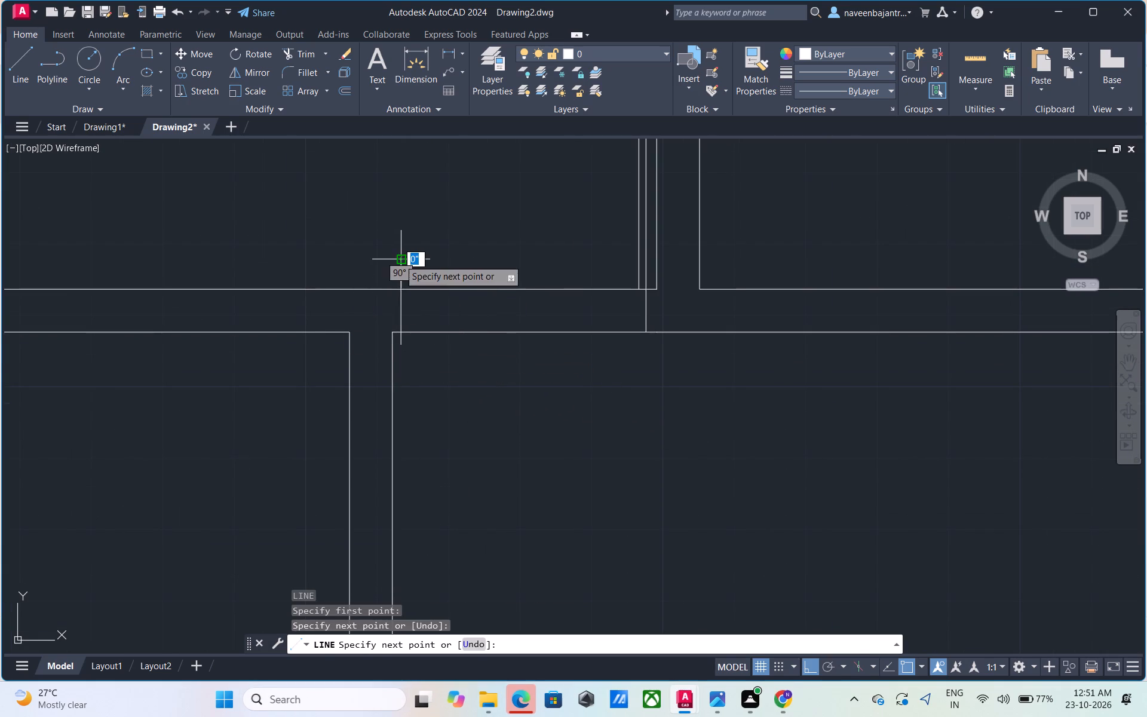
key("Escape")
key("Escape")
type("TR")
key("space")
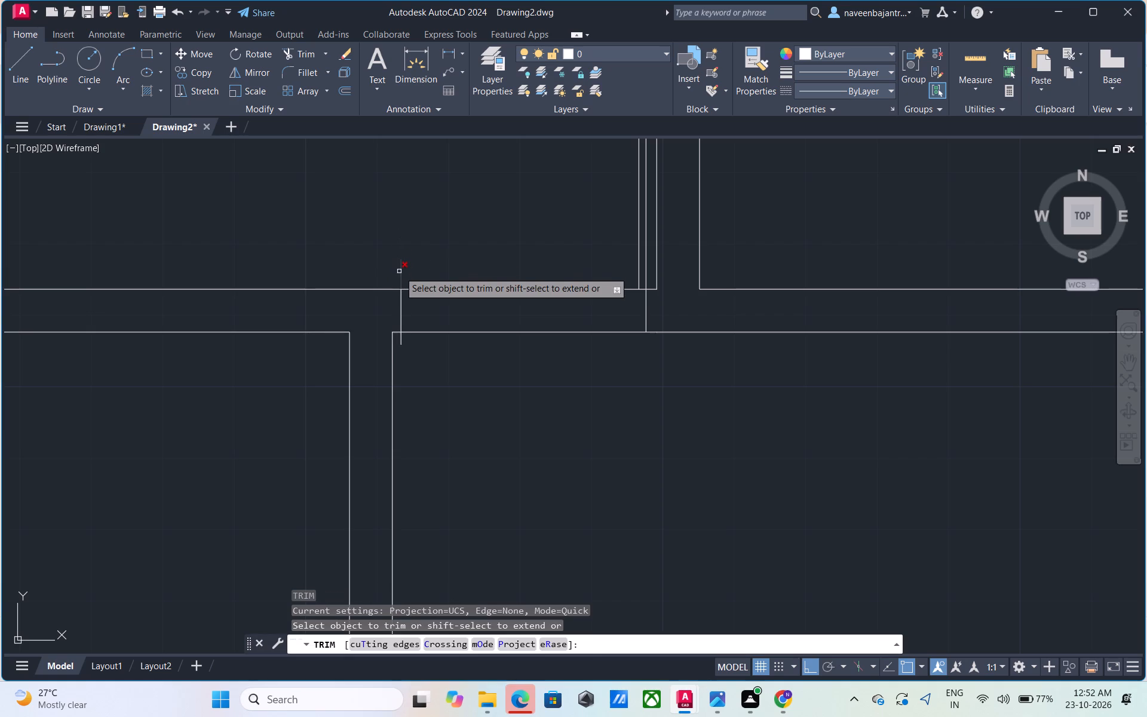
left_click(399, 271)
left_click(401, 344)
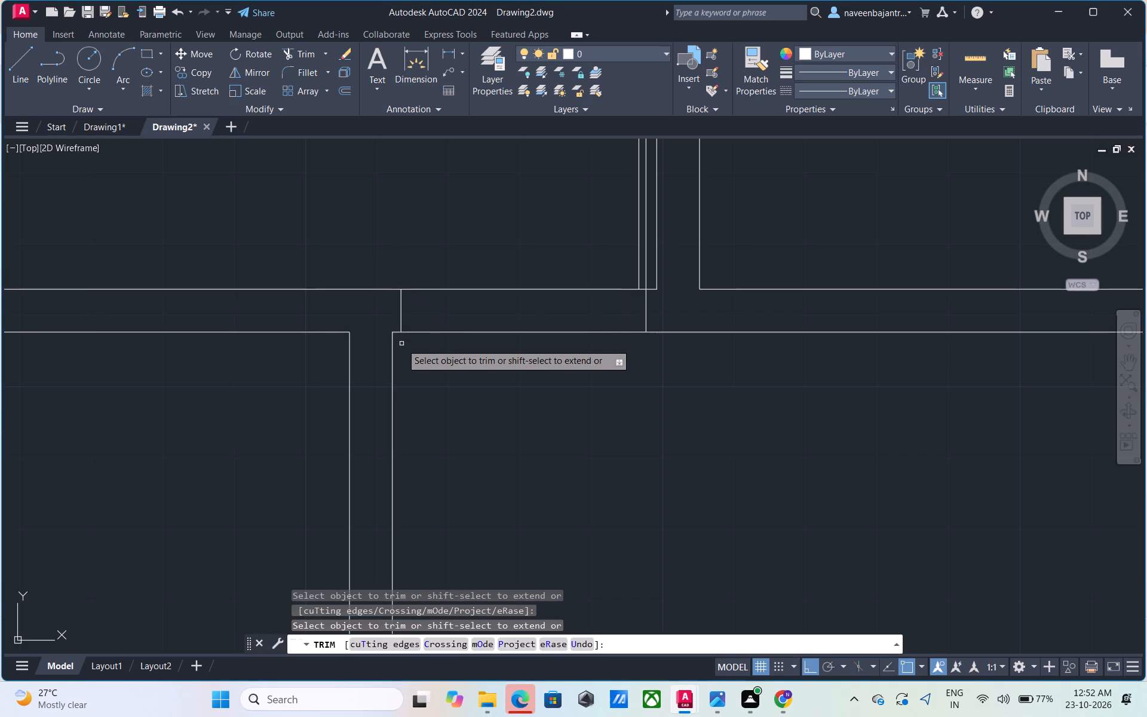
scroll(401, 344, "down", 2)
key("Escape")
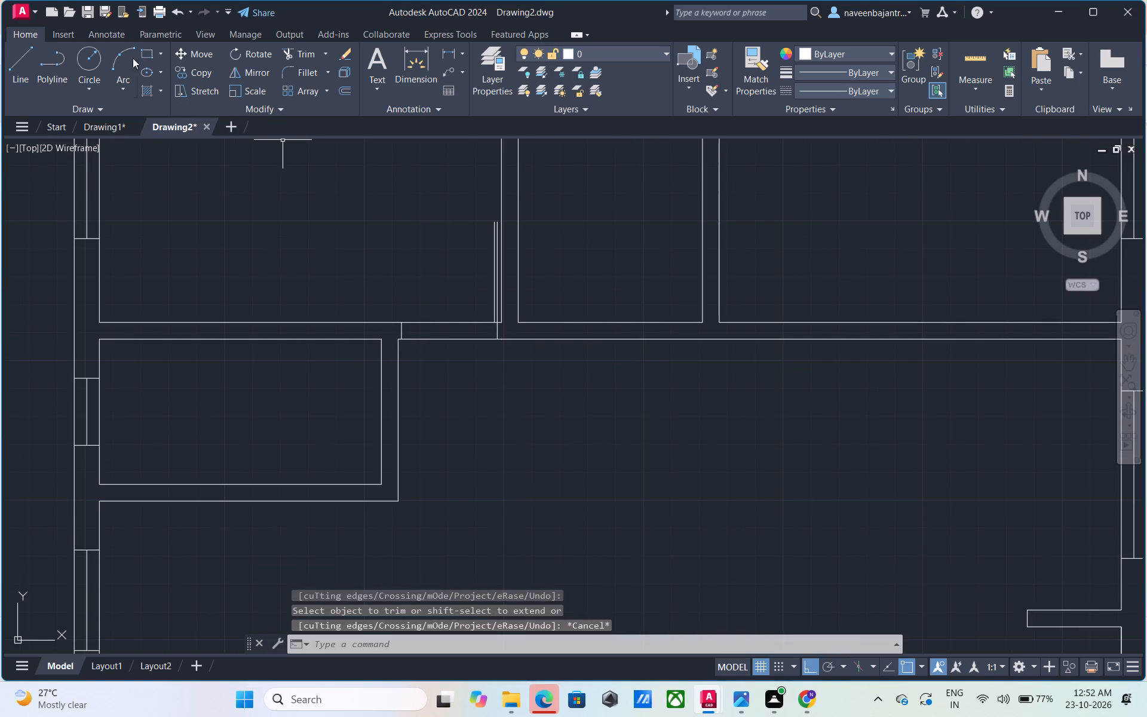
Draw a three-point door-swing arc from the 3' leaf's north end through the west jamb's upper end to its lower end.
left_click(127, 55)
scroll(486, 225, "up", 1)
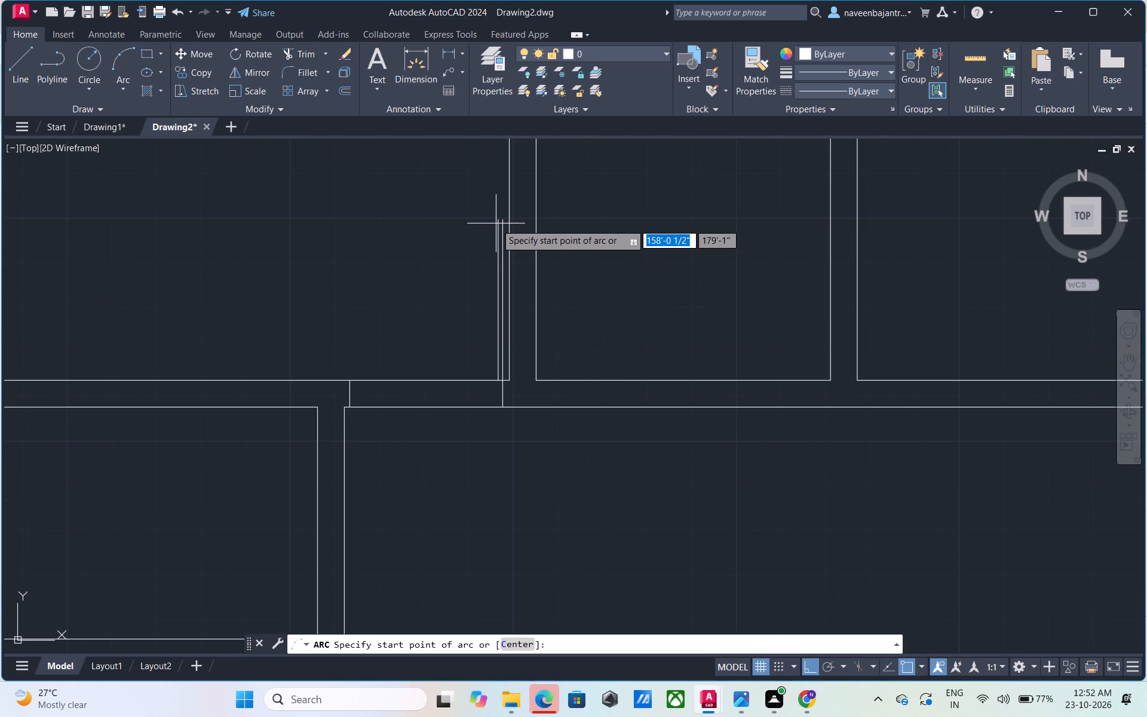
scroll(500, 223, "up", 2)
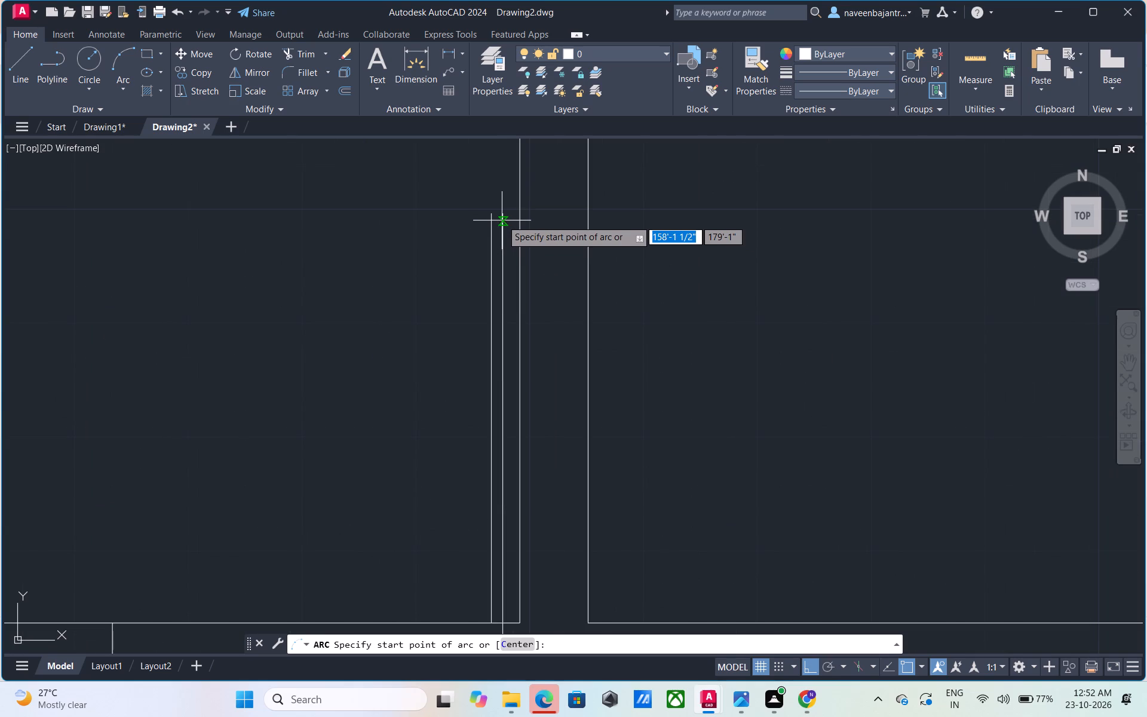
left_click(502, 217)
scroll(502, 217, "down", 2)
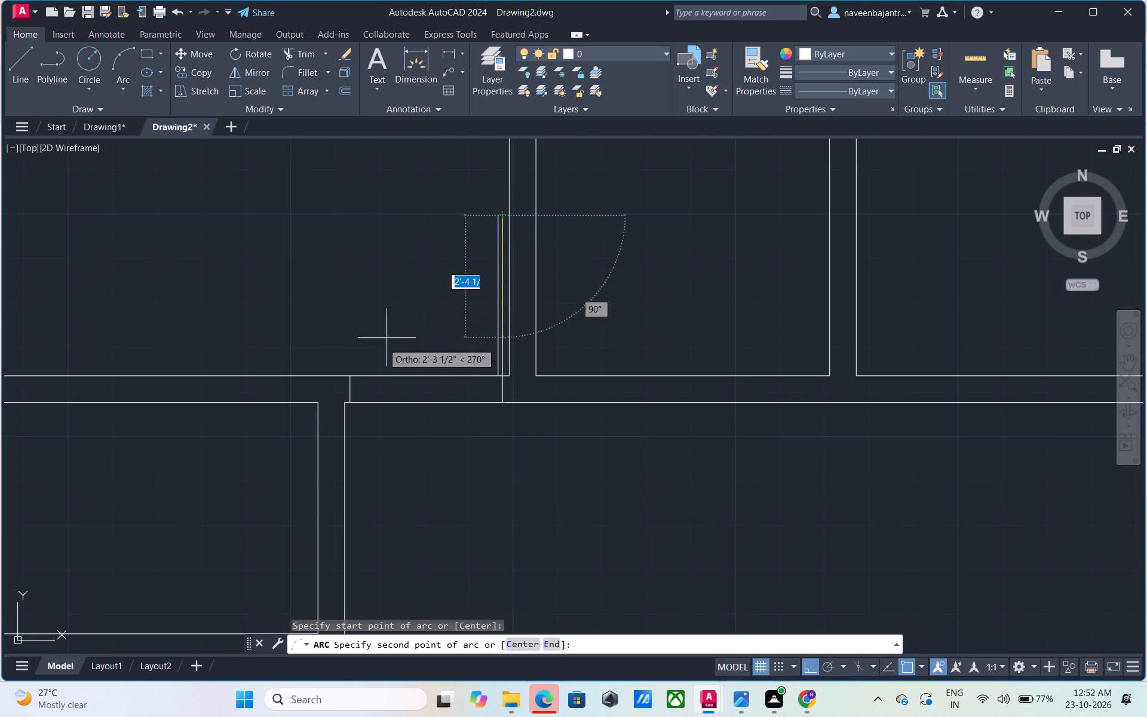
left_click(348, 375)
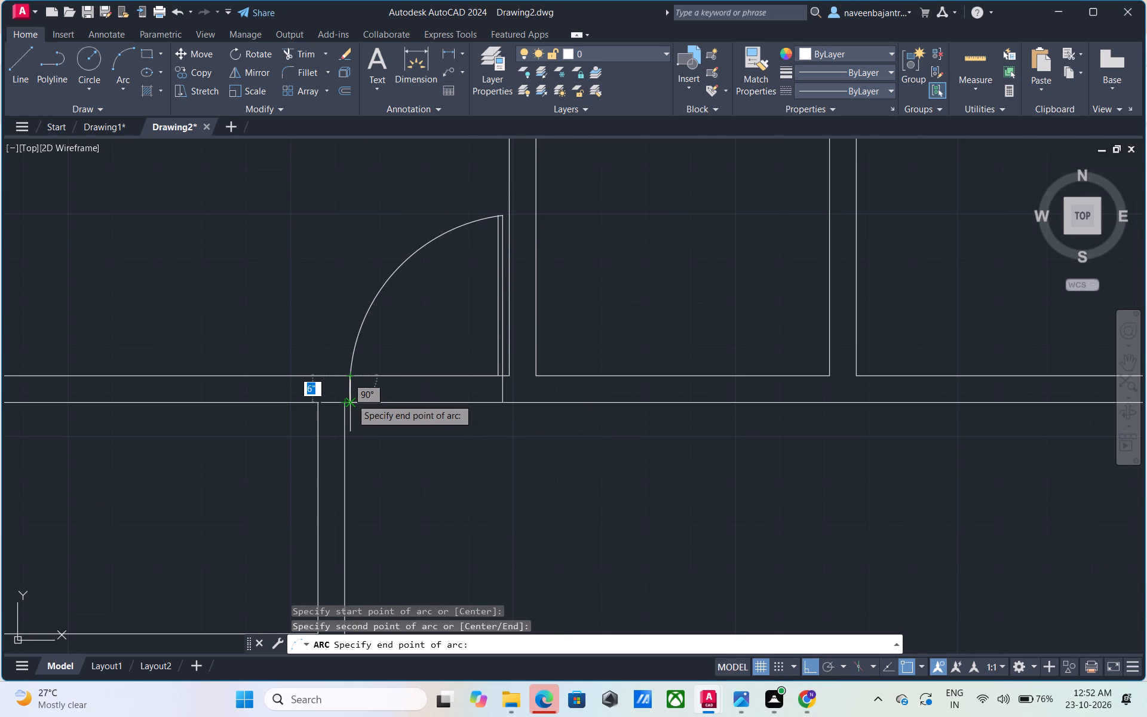
scroll(351, 399, "up", 4)
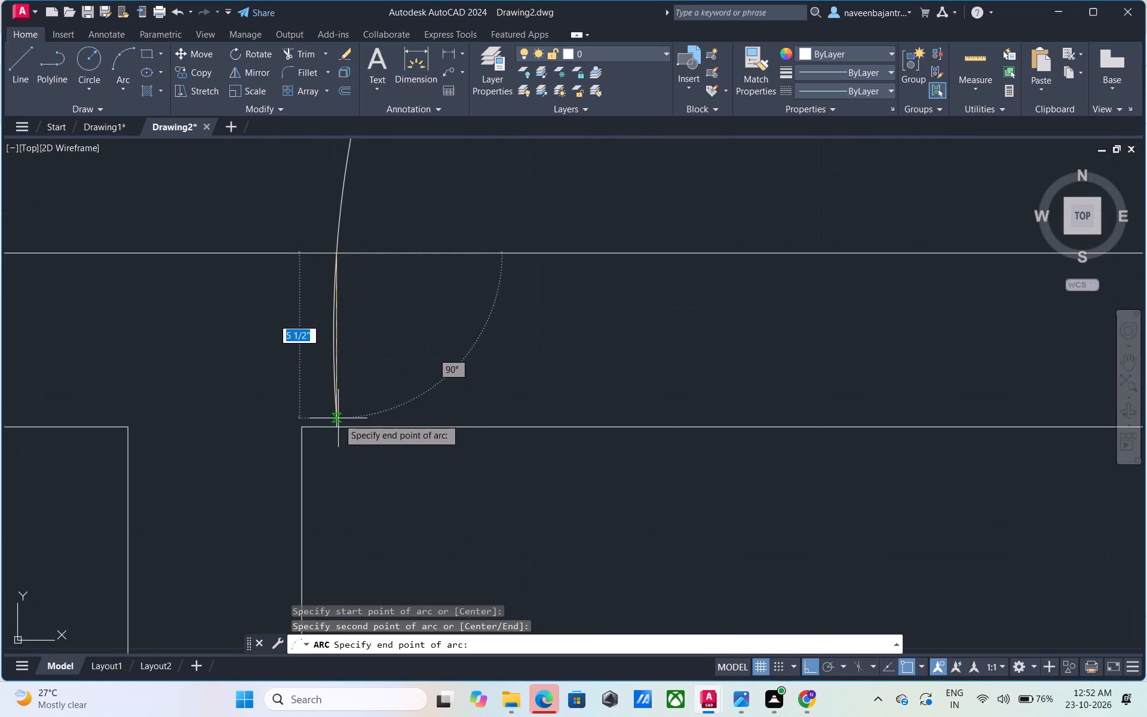
left_click(338, 430)
key("Escape")
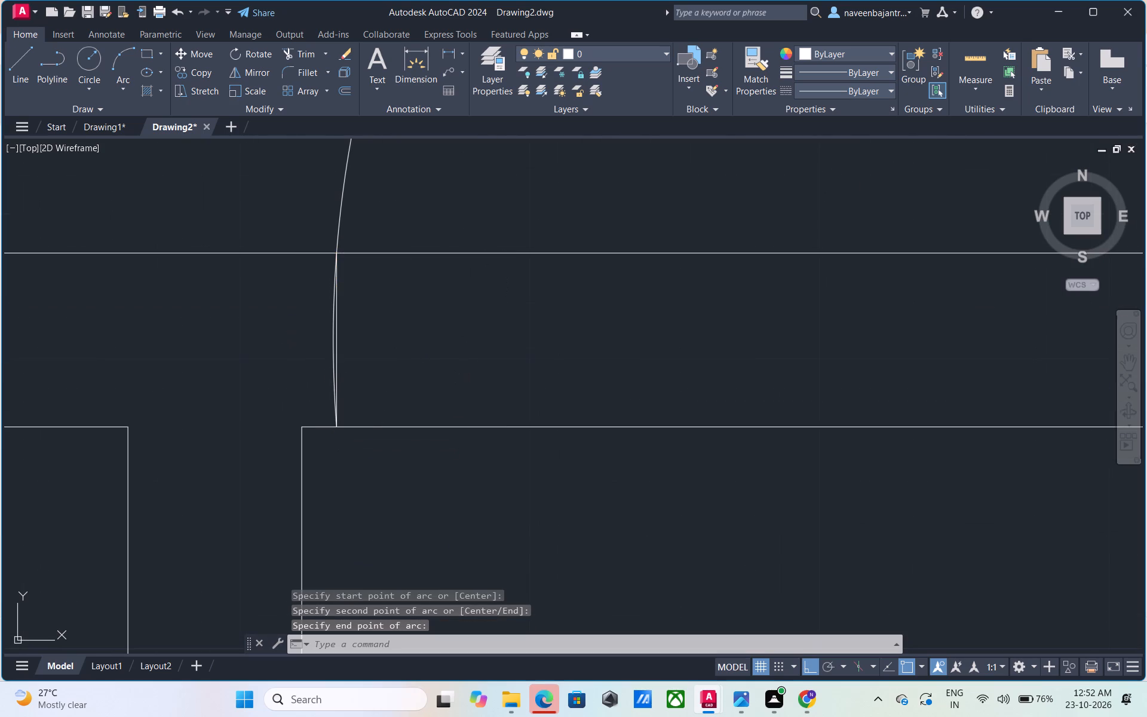
scroll(338, 430, "down", 4)
key("Escape")
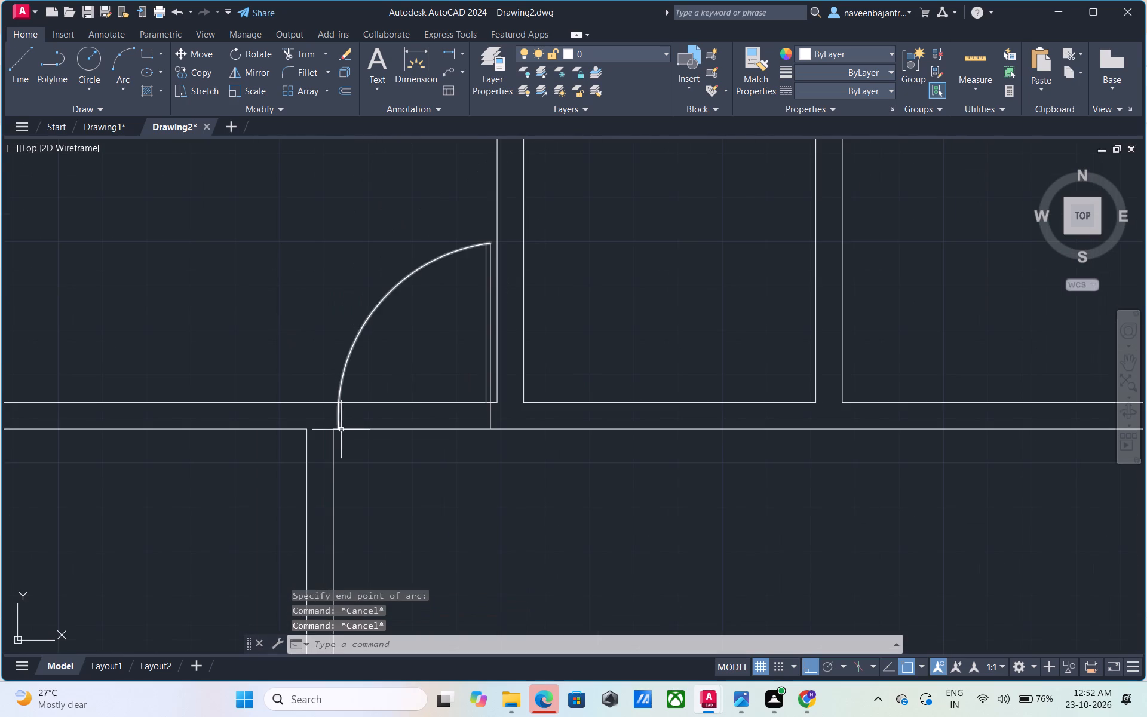
Trim the northwest room's inner wall line across the door opening and the straight west jamb line beside the arc.
type("TR")
key("space")
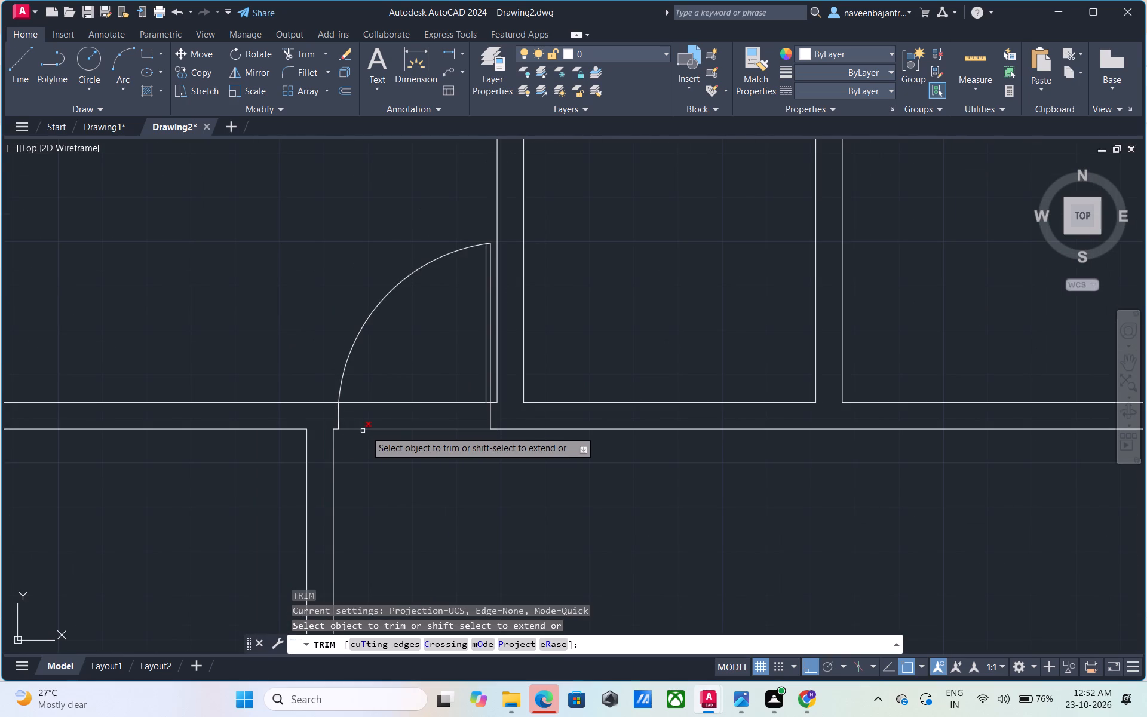
left_click(405, 402)
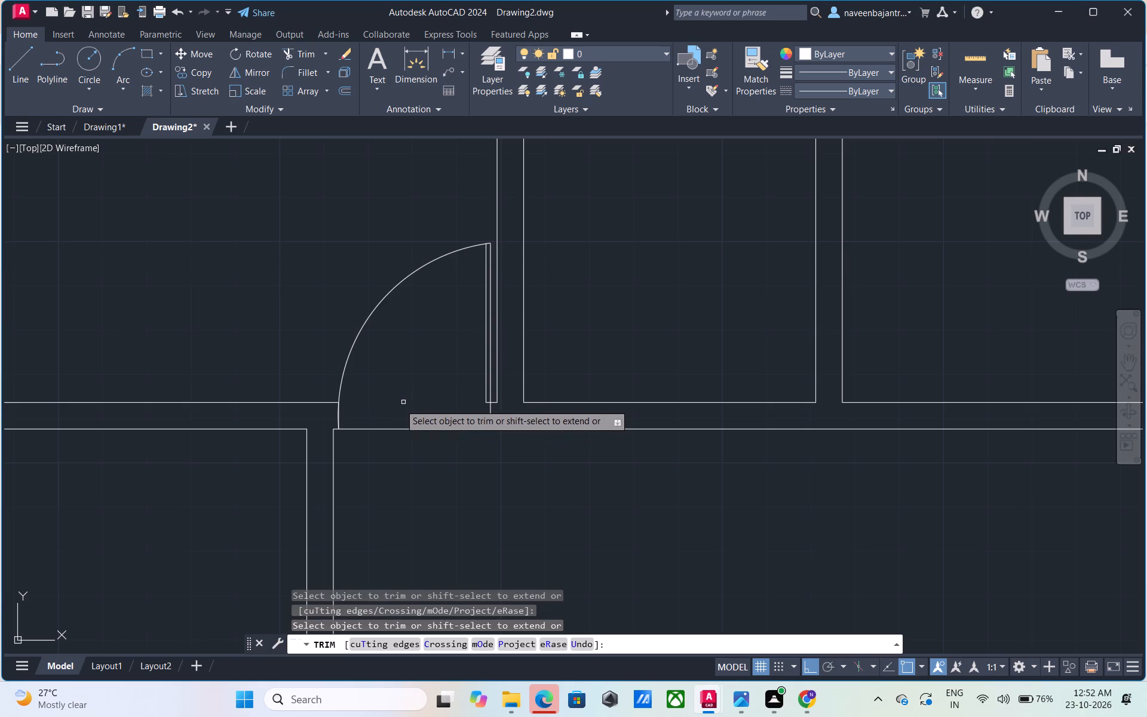
scroll(346, 420, "up", 7)
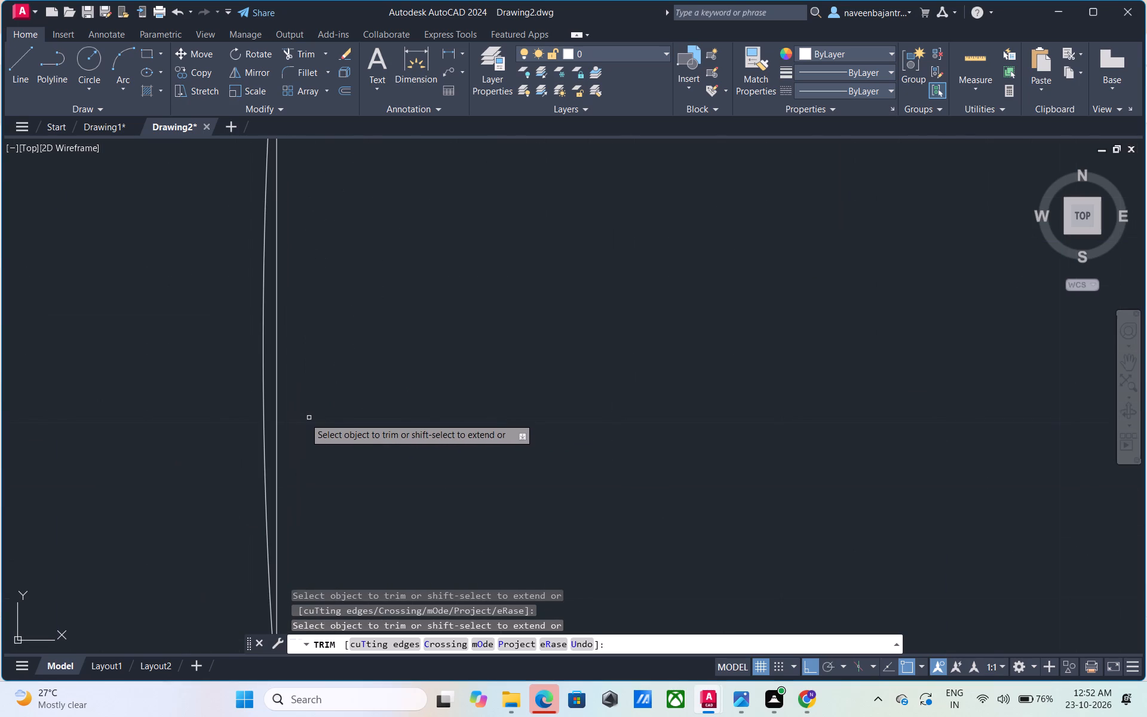
left_click(277, 428)
scroll(277, 428, "down", 8)
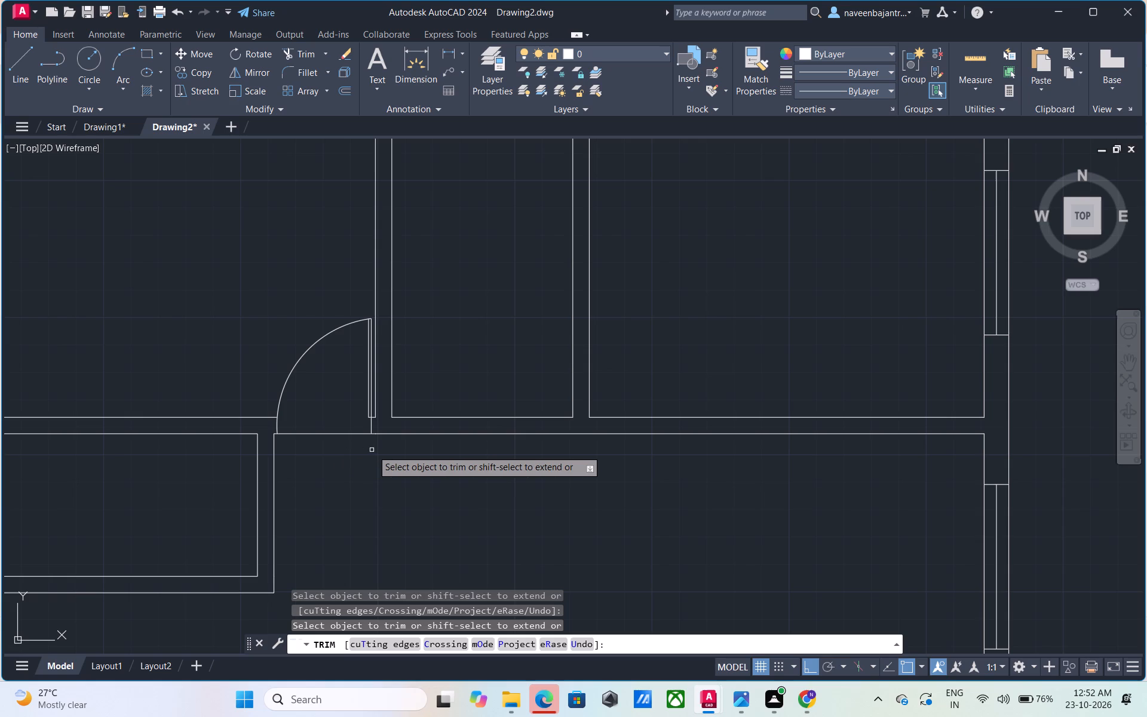
key("Escape")
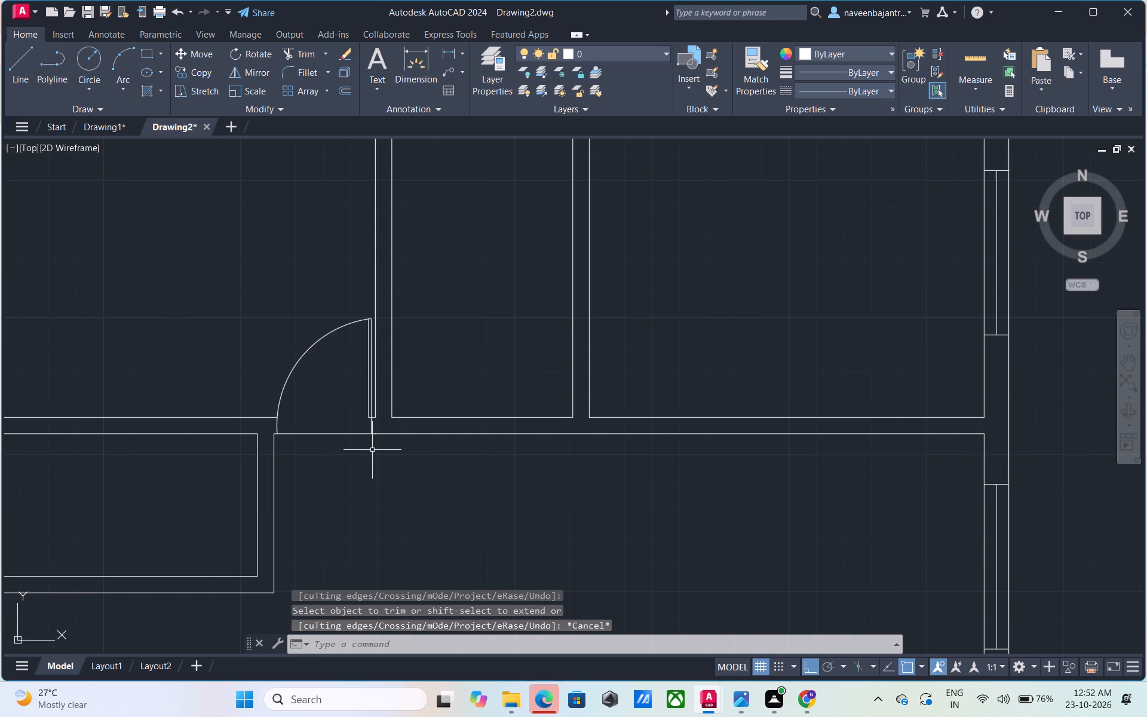
Draw a vertical jamb line across the north middle room's south wall just east of its southwest corner and trim both overhangs.
scroll(376, 450, "up", 2)
key("Escape")
type("L")
key("space")
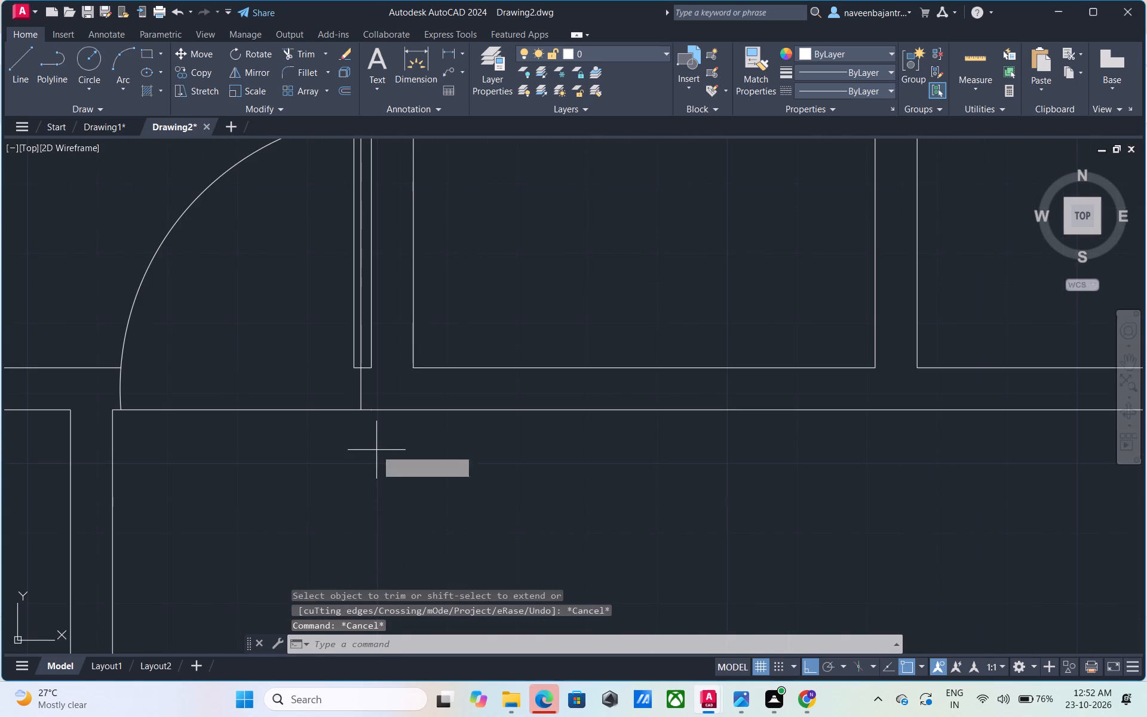
left_click(427, 354)
left_click(421, 442)
key("Escape")
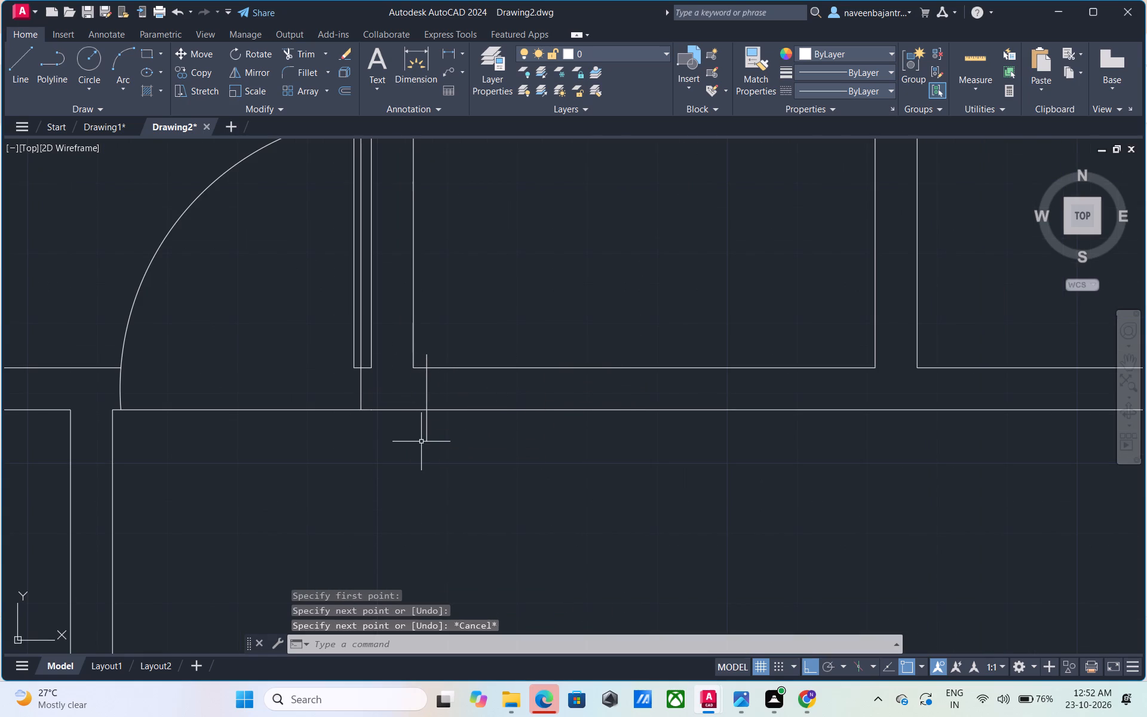
type("TR")
key("space")
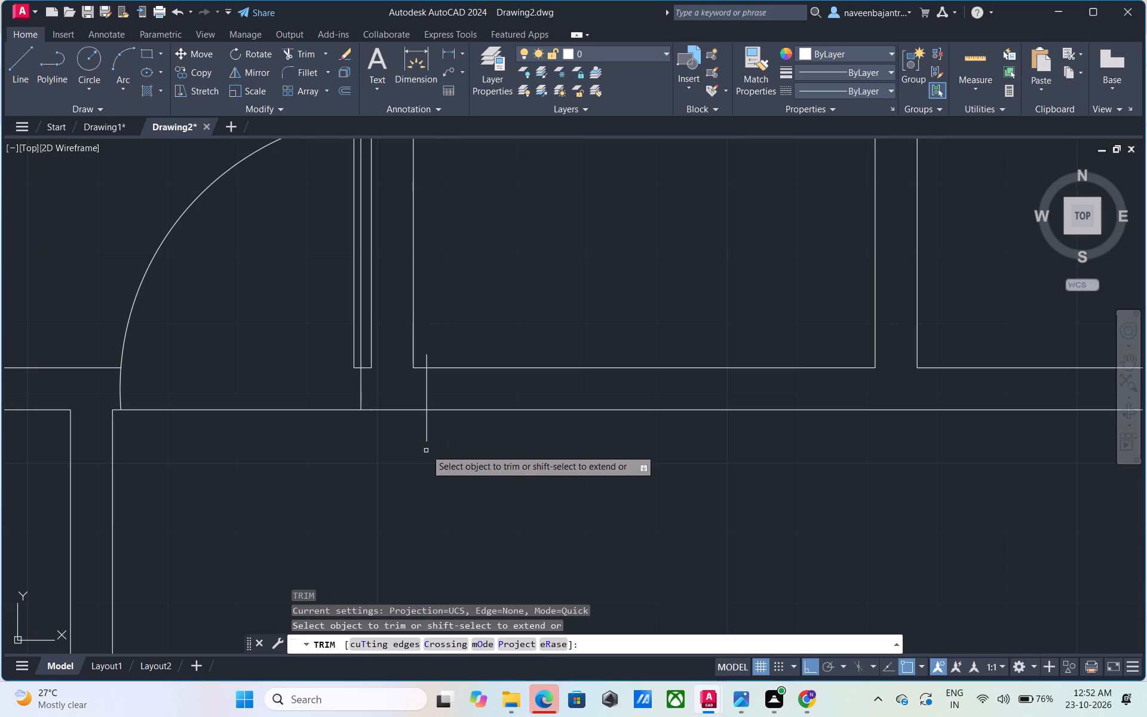
left_click(426, 433)
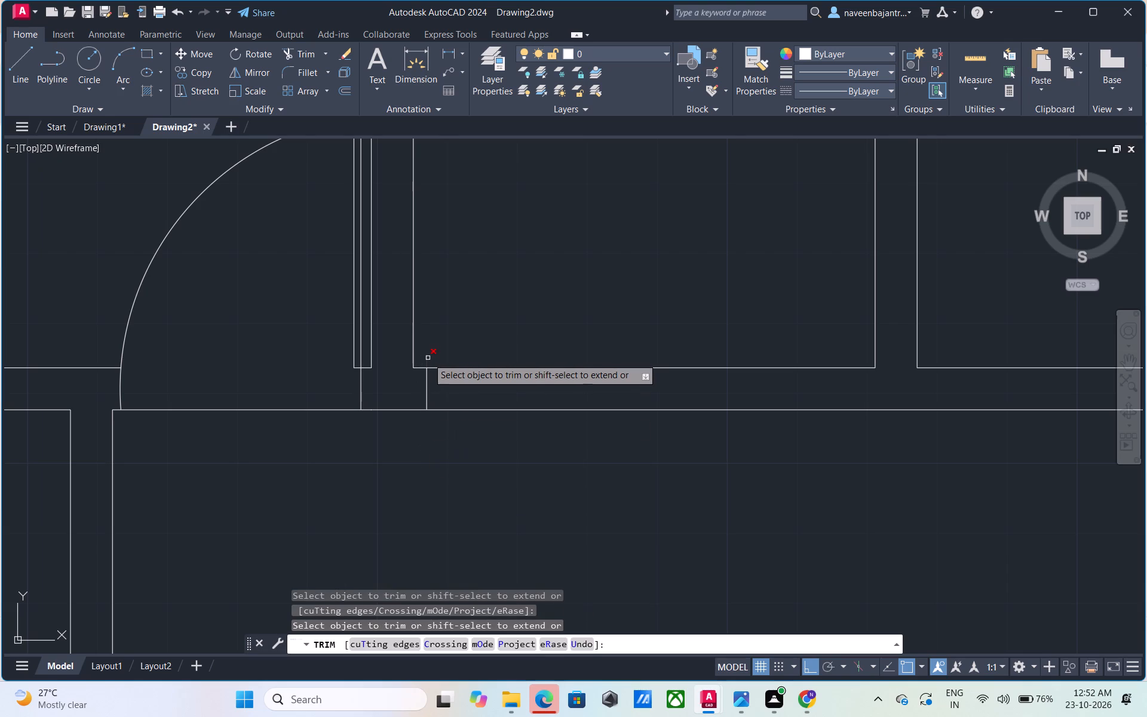
left_click(428, 358)
key("Escape")
Draw a 2.5' vertical door-leaf line north into the middle room from the new jamb line's upper end.
type("L")
key("space")
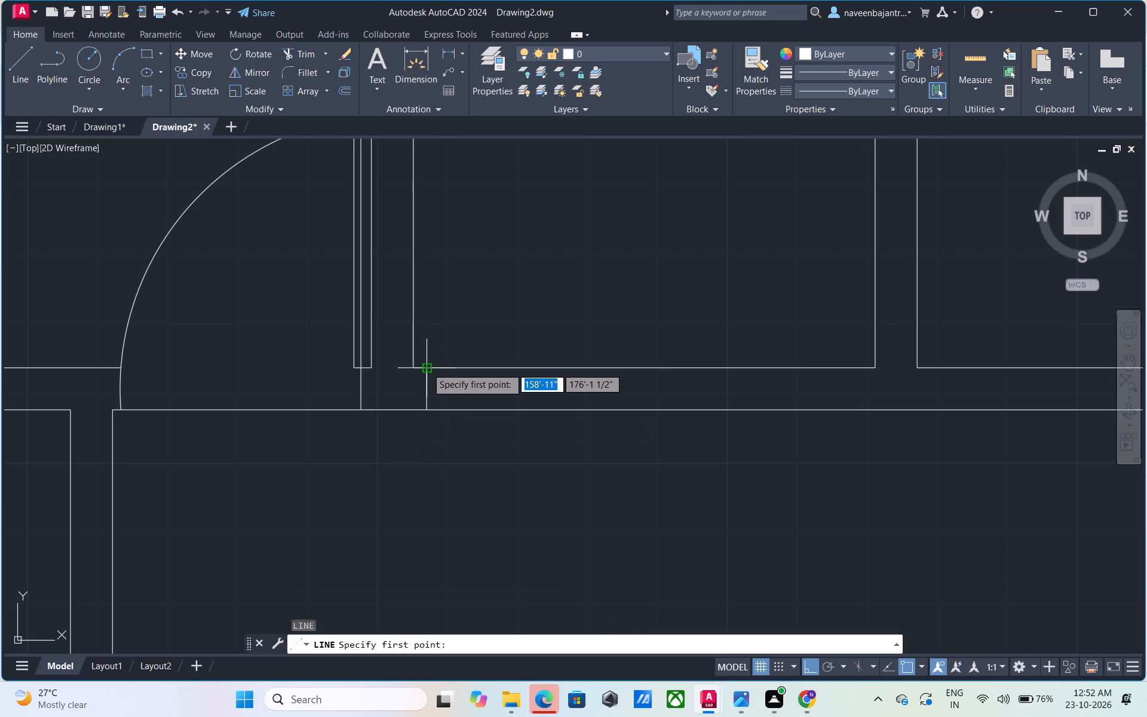
left_click(427, 367)
type("2.5'")
key("Return")
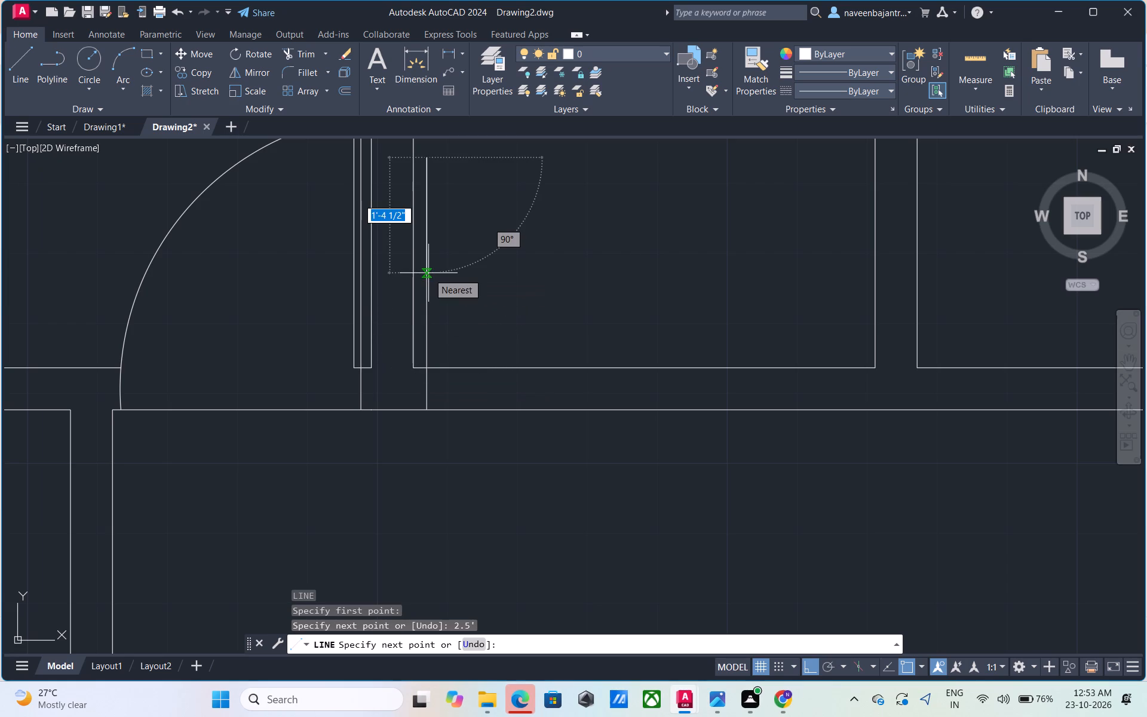
key("Escape")
Offset the middle room's door-leaf line 1" to the east to give the leaf its thickness.
type("O 1\"")
key("Return")
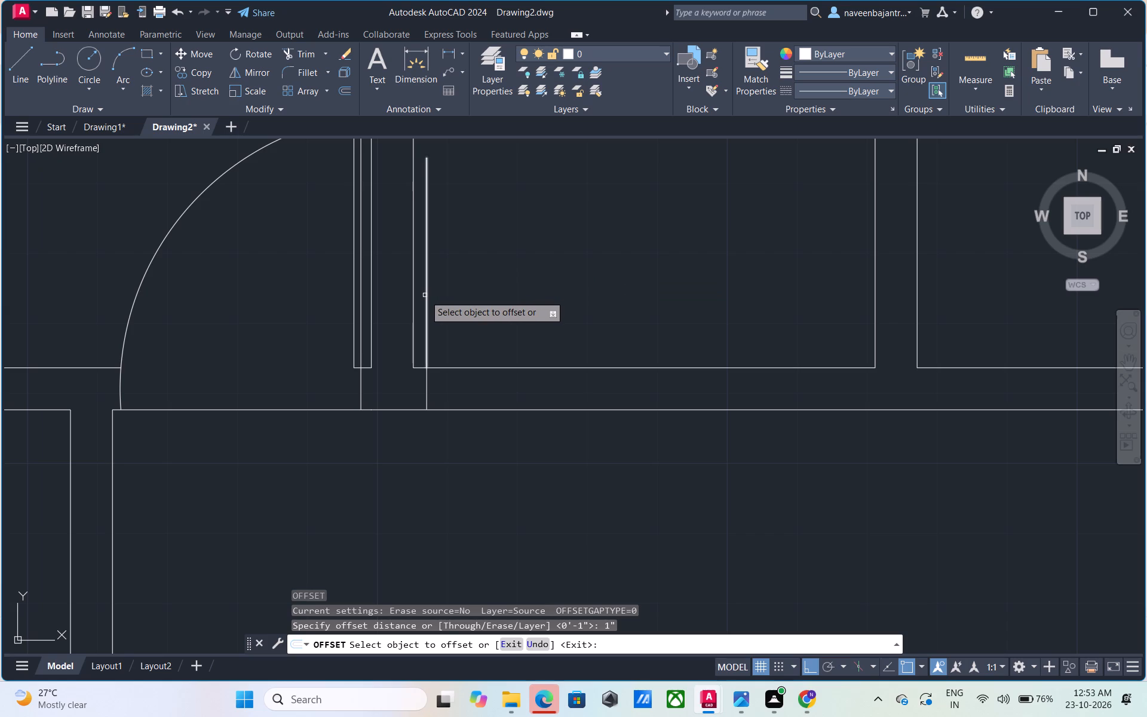
left_click_drag(425, 295, 431, 295)
left_click(473, 292)
key("Escape")
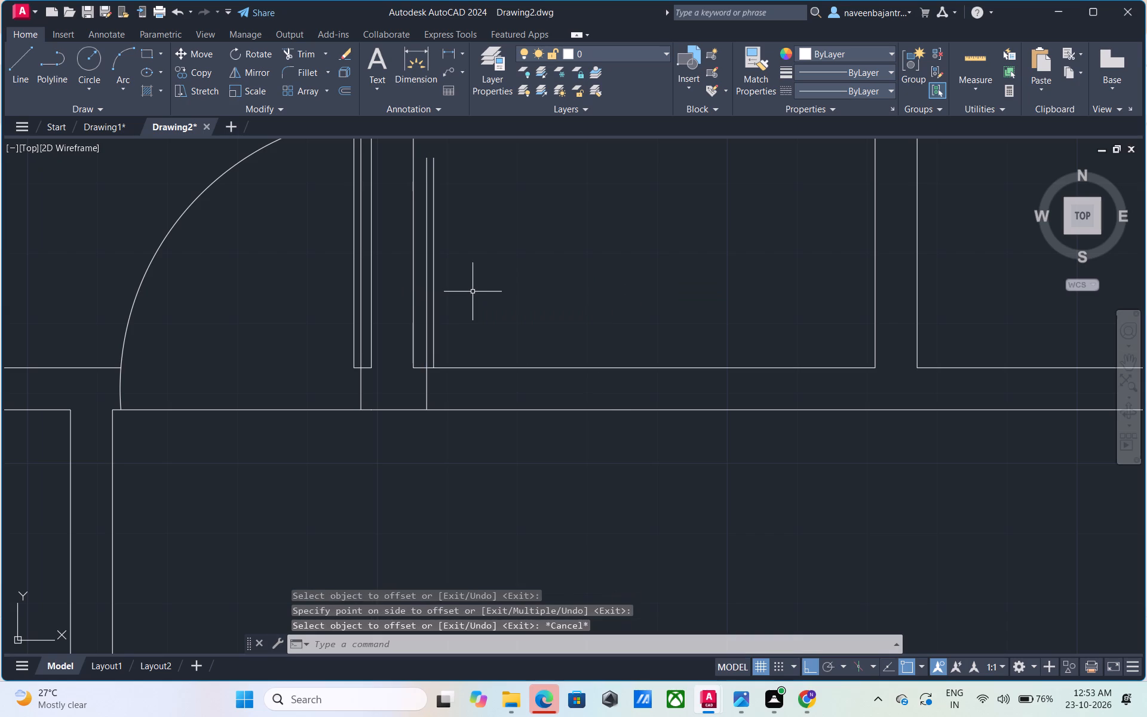
Offset the middle room's door jamb line 2.5' to the east to mark the opening's other side.
type("O 2.5'")
key("Return")
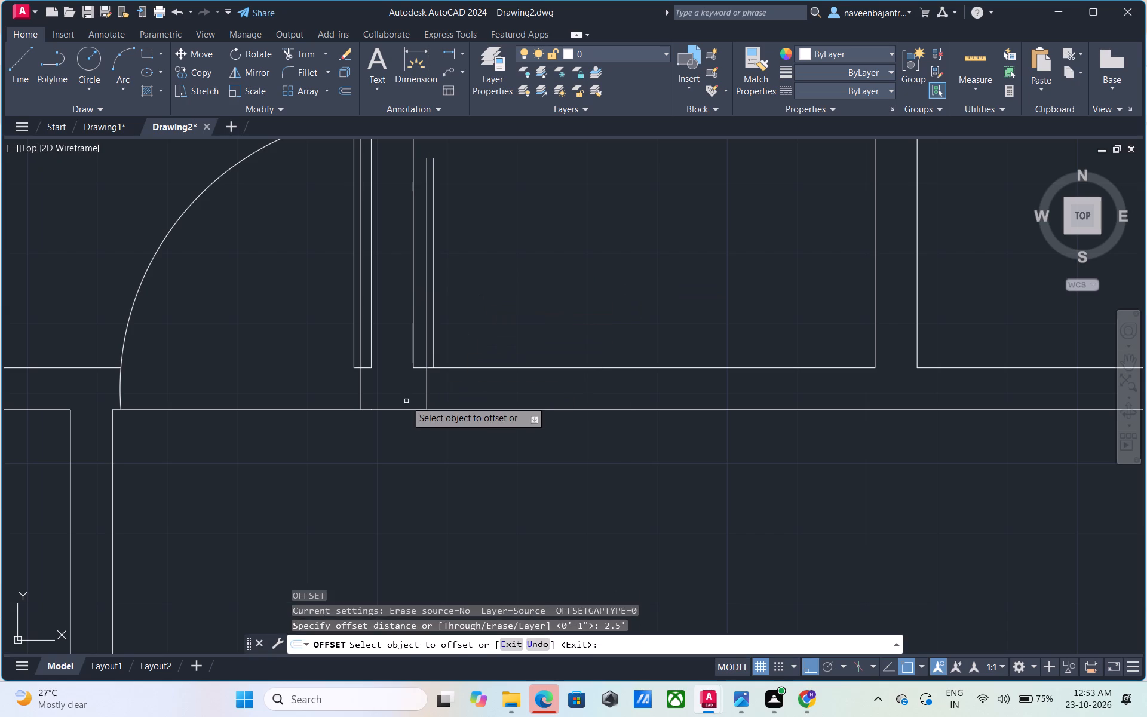
left_click(426, 392)
left_click(476, 386)
key("Escape")
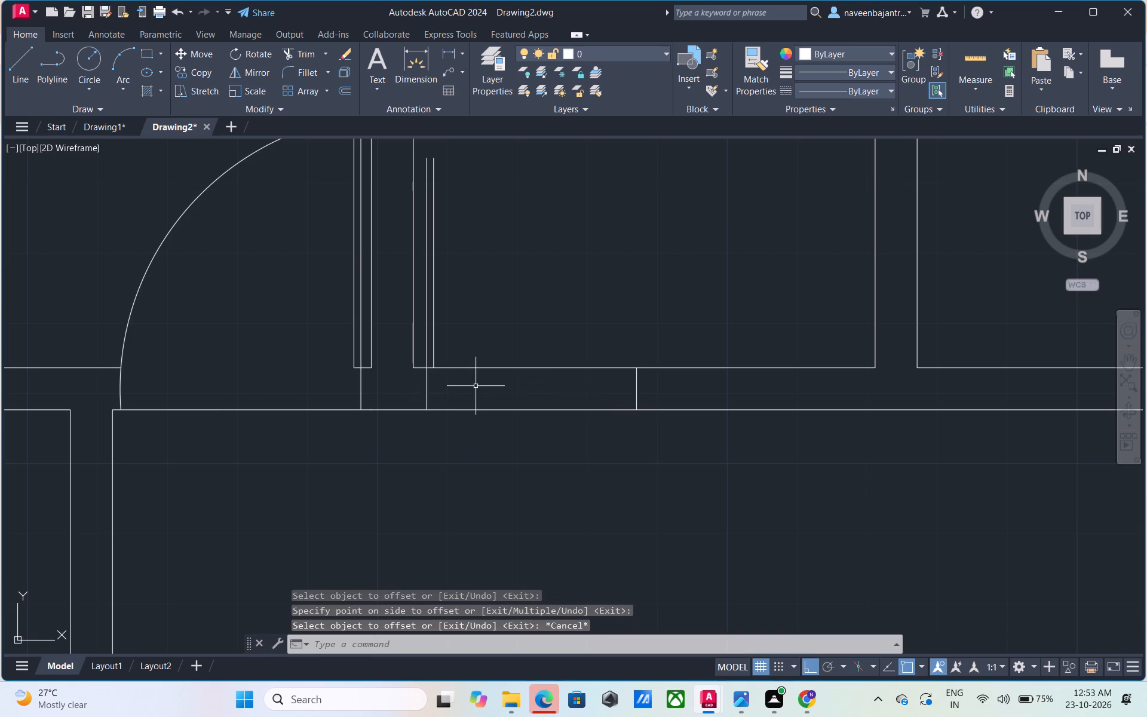
Trim the middle room's inner south wall line between the door leaf and the east jamb.
type("TR")
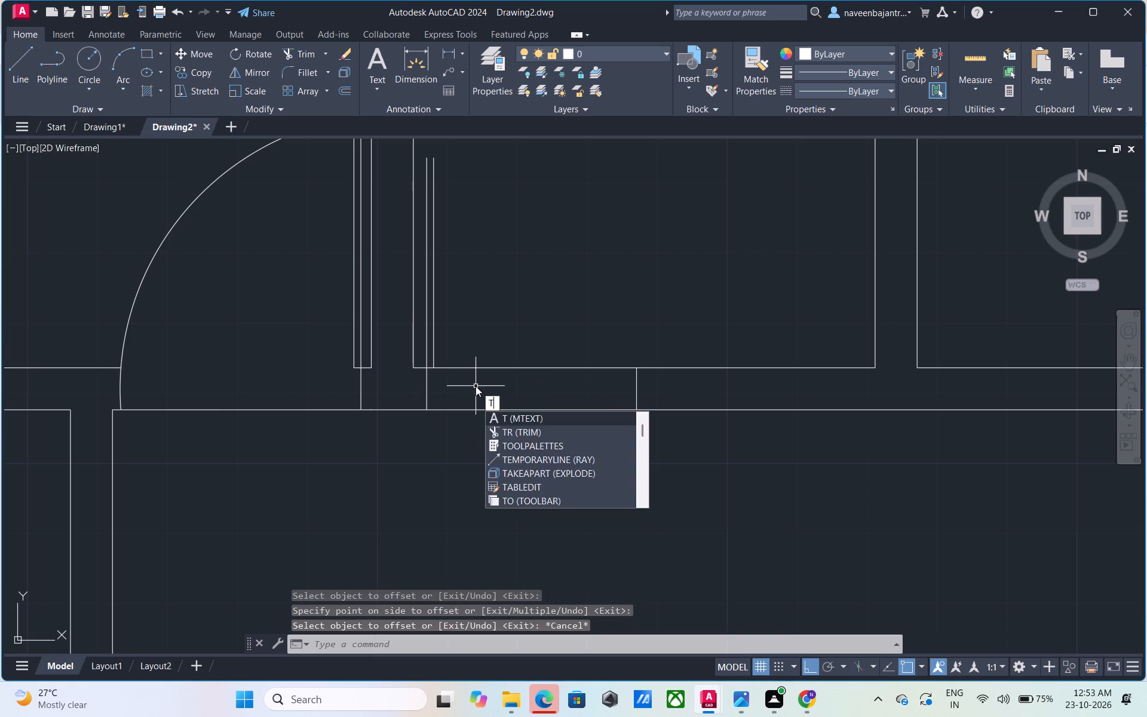
key("space")
left_click(491, 369)
key("Escape")
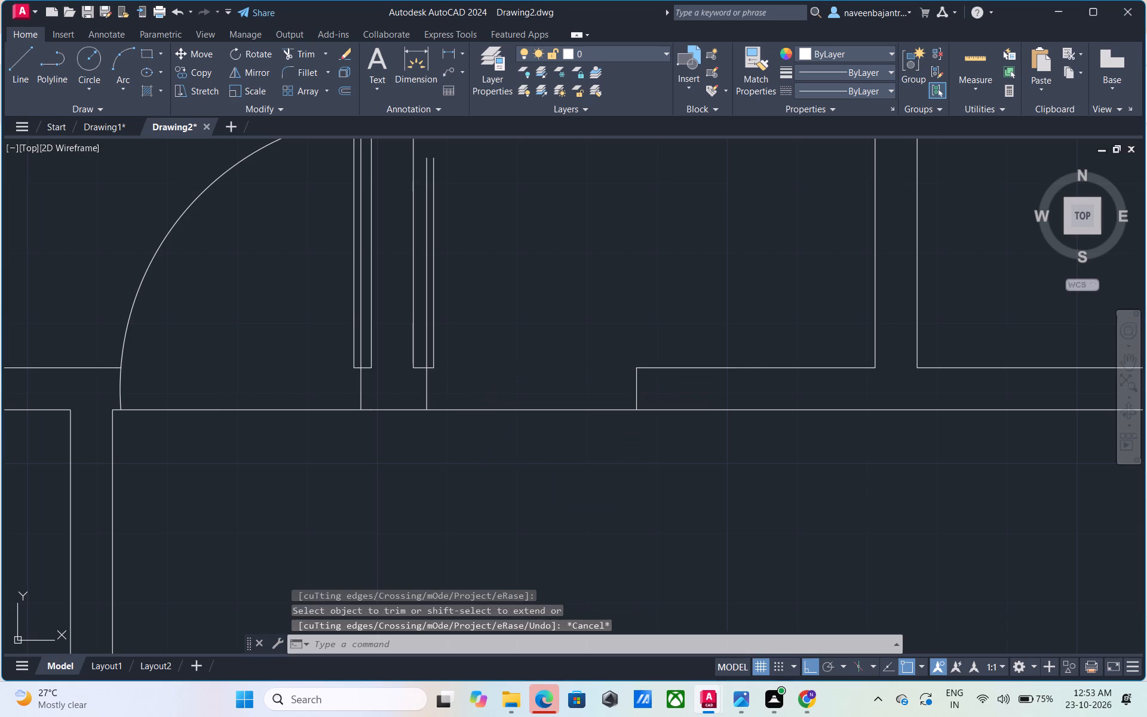
Draw the middle room's door swing arc from the west leaf line's upper end through the east jamb's upper end to its lower end.
scroll(491, 369, "down", 1)
left_click(136, 59)
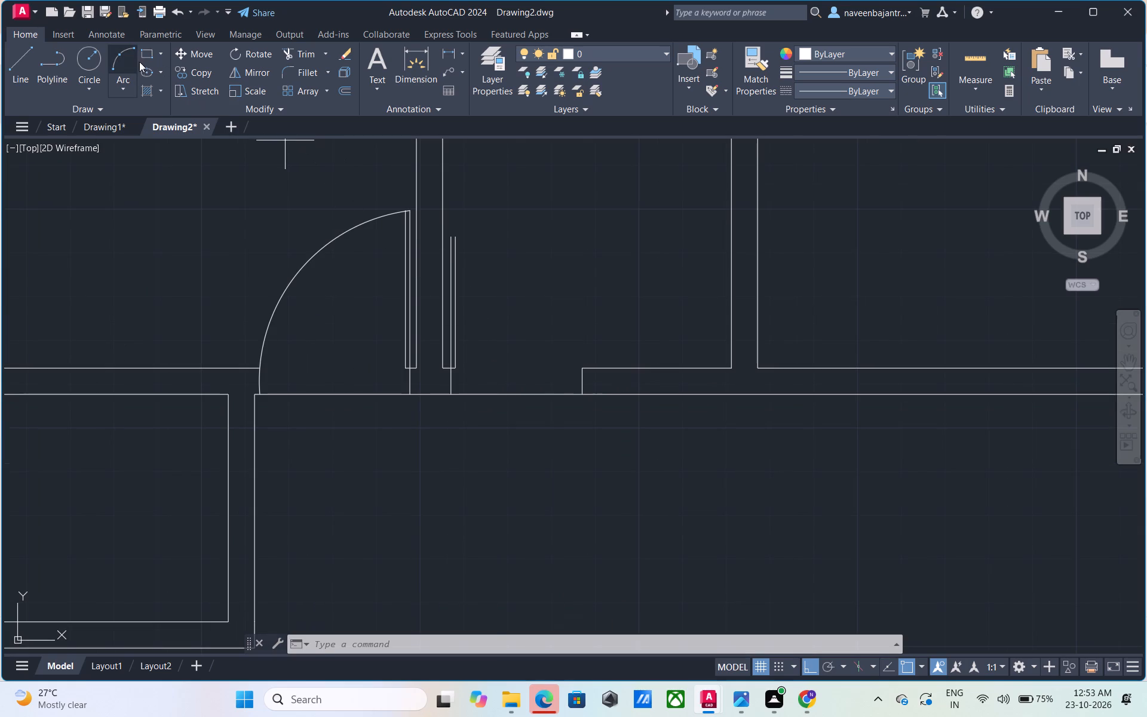
scroll(453, 236, "up", 2)
left_click(445, 238)
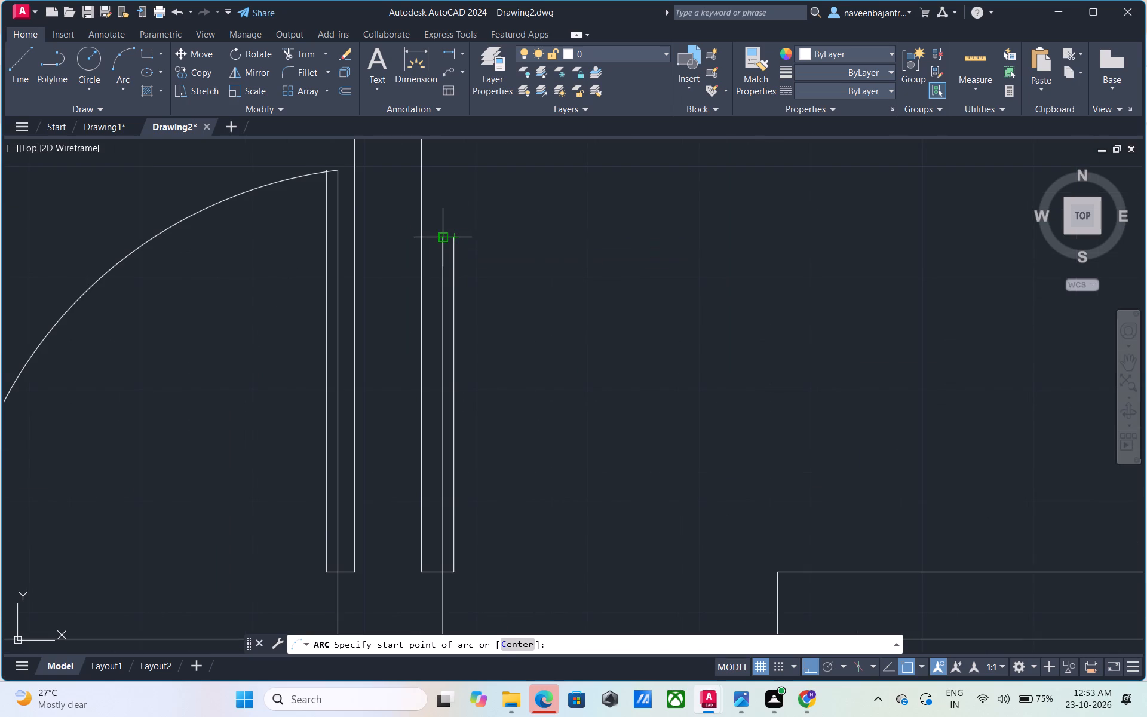
scroll(599, 295, "down", 3)
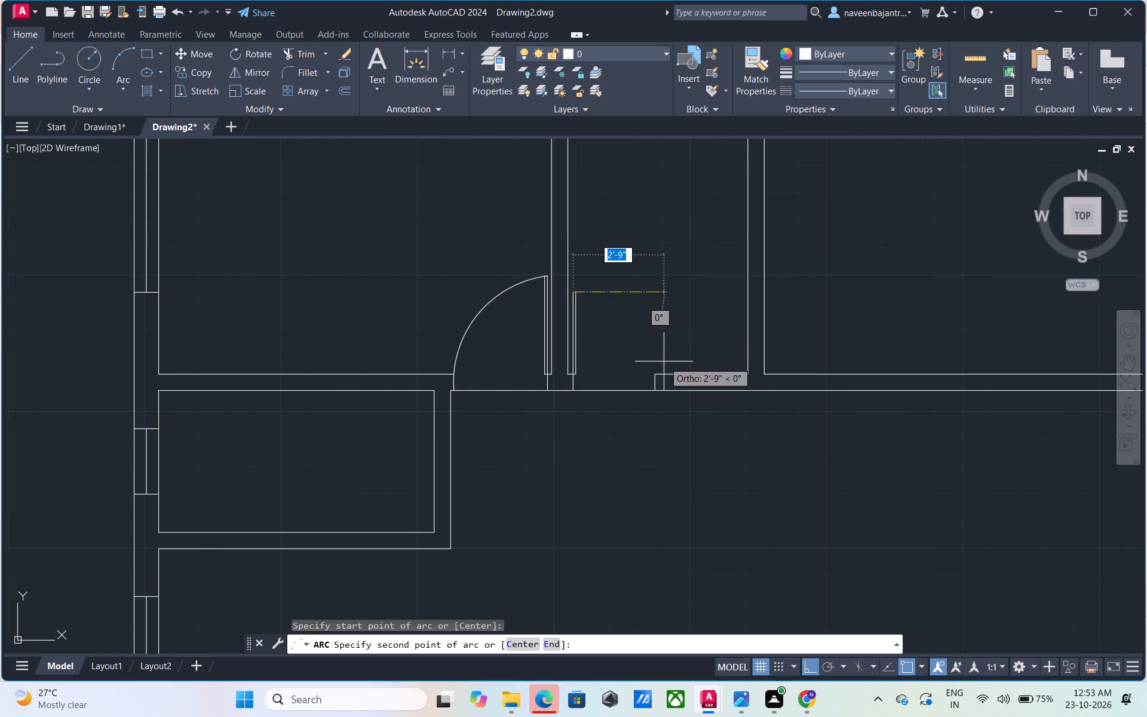
scroll(658, 374, "up", 4)
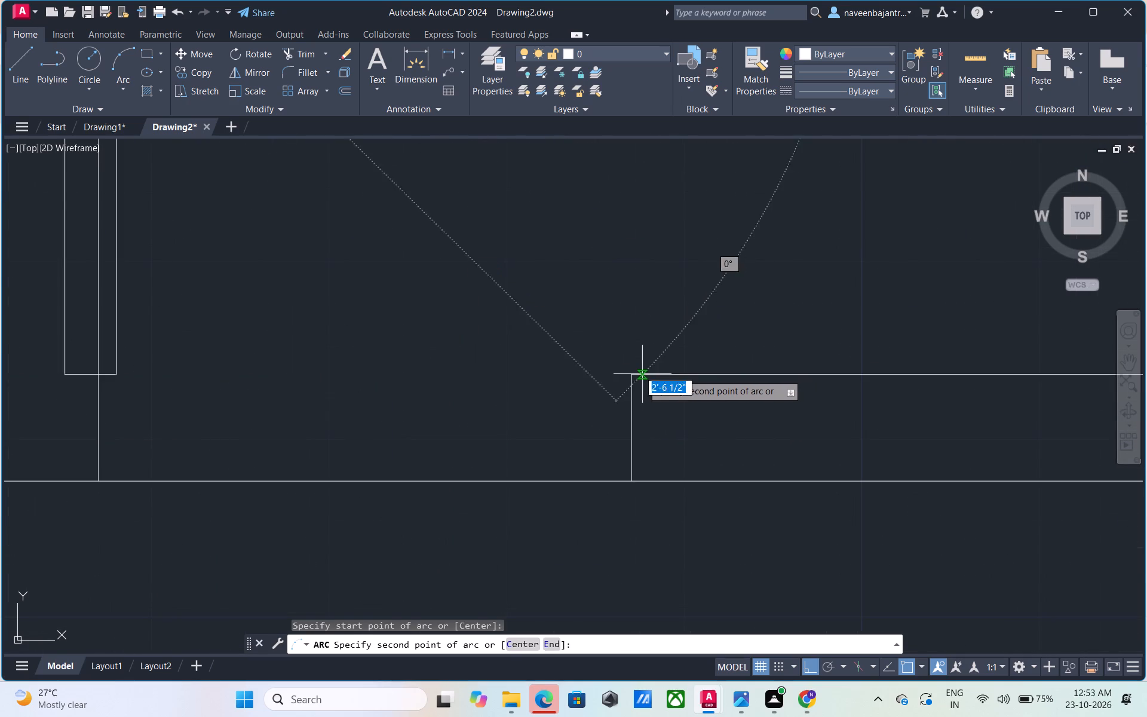
left_click(633, 376)
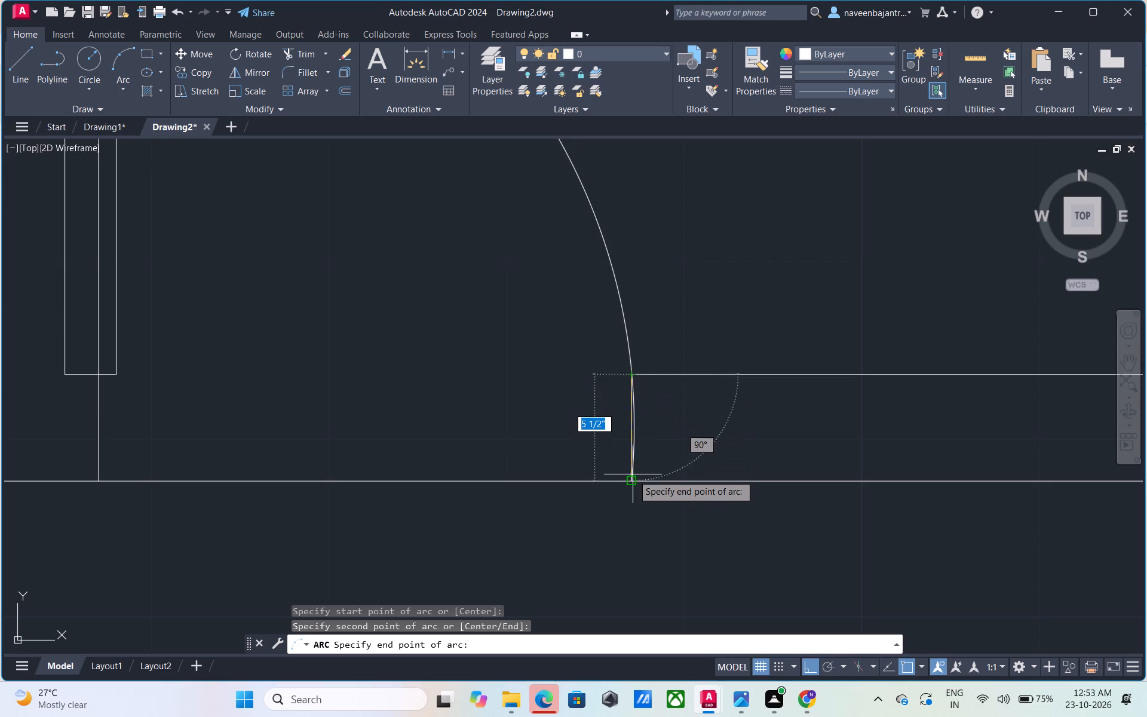
left_click(633, 482)
key("Escape")
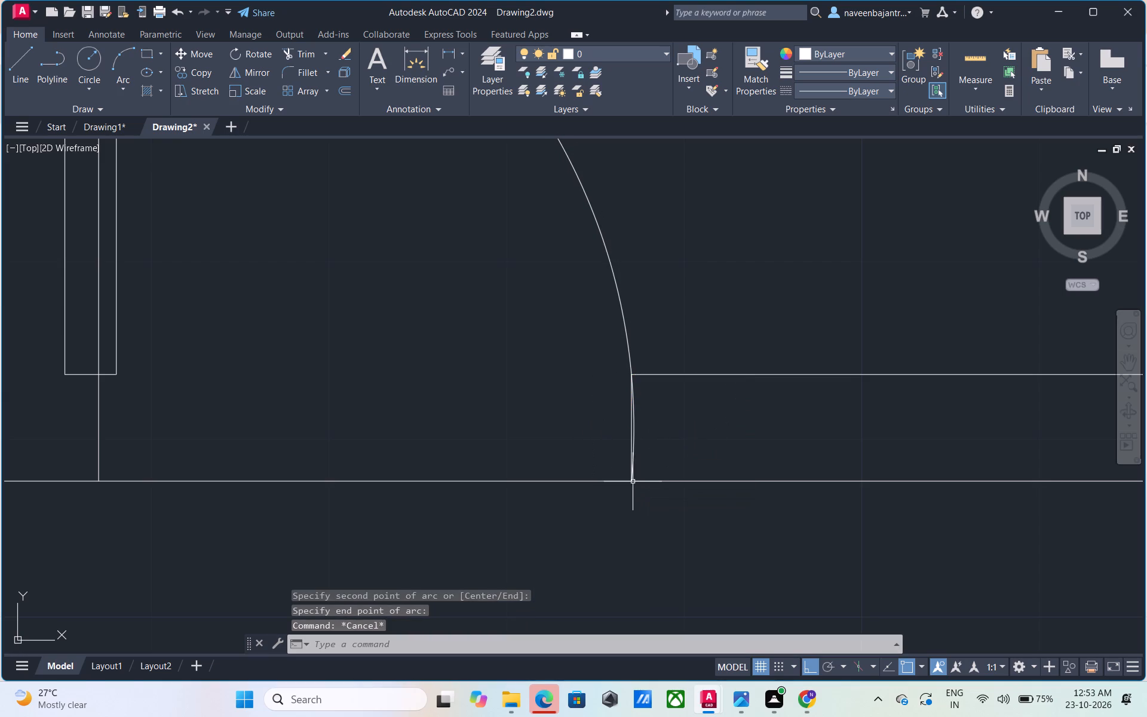
Trim away the straight east jamb line beside the lower part of the middle room's door swing arc.
scroll(633, 482, "up", 2)
key("Escape")
type("TR")
key("space")
left_click(629, 370)
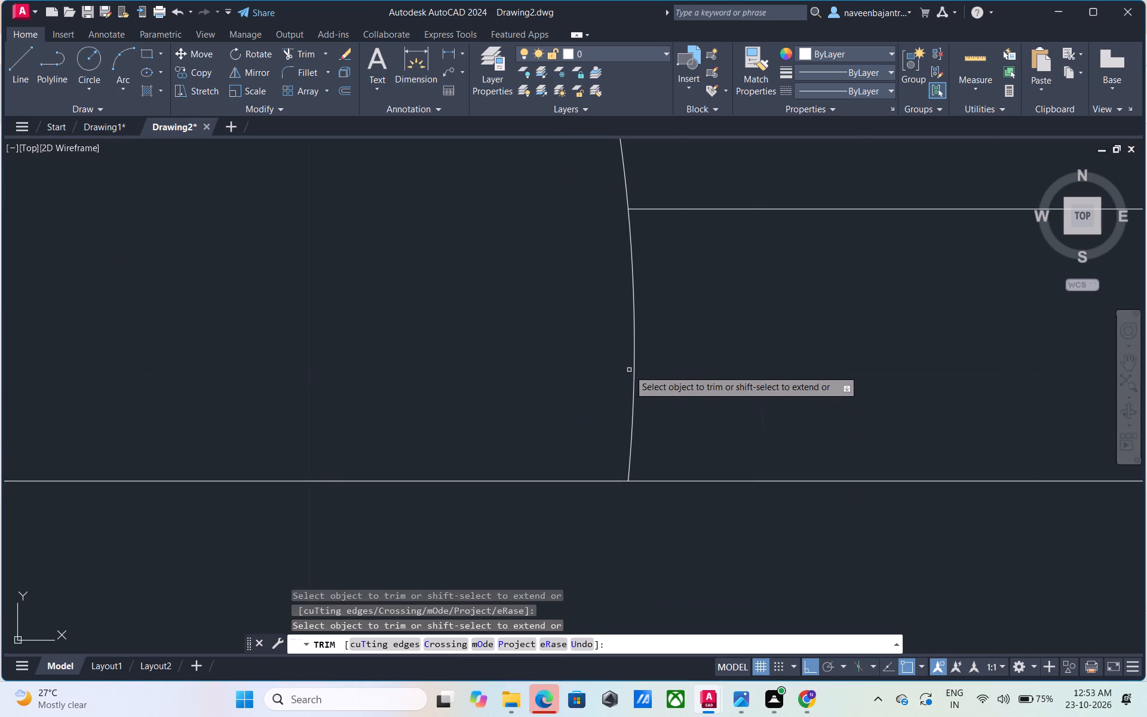
key("Escape")
Draw a short vertical jamb line across the northeast room's south wall, just east of its west partition.
scroll(629, 370, "down", 5)
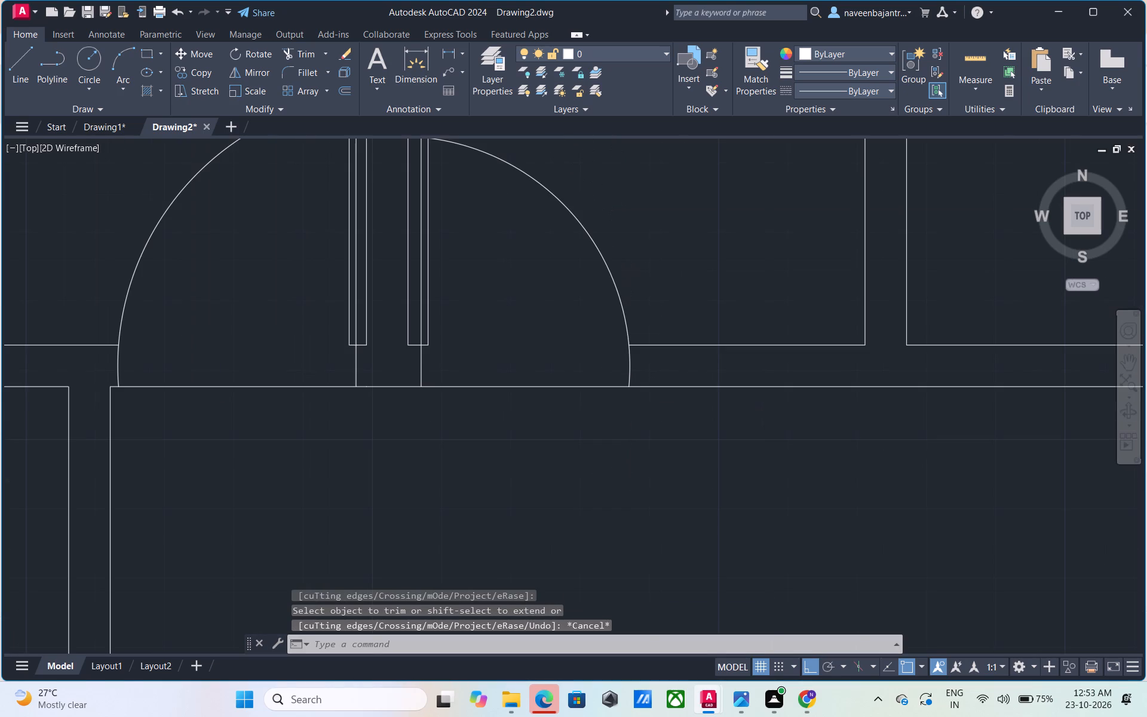
scroll(629, 370, "down", 2)
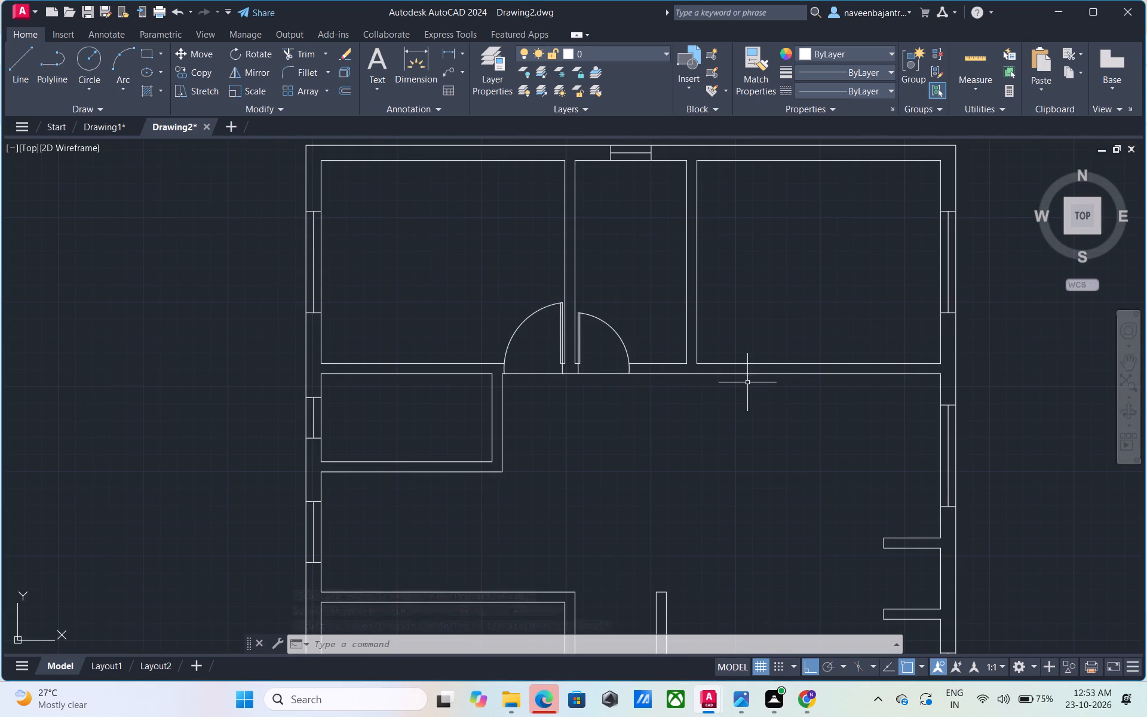
scroll(747, 382, "up", 1)
key("Escape")
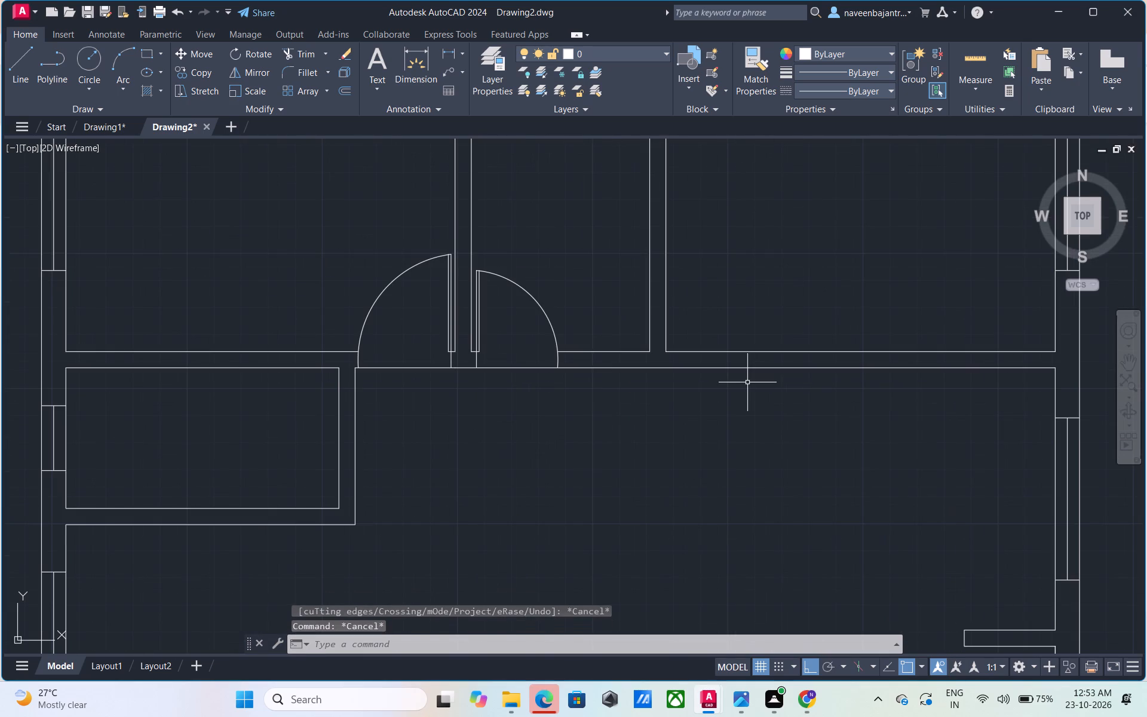
type("L")
key("space")
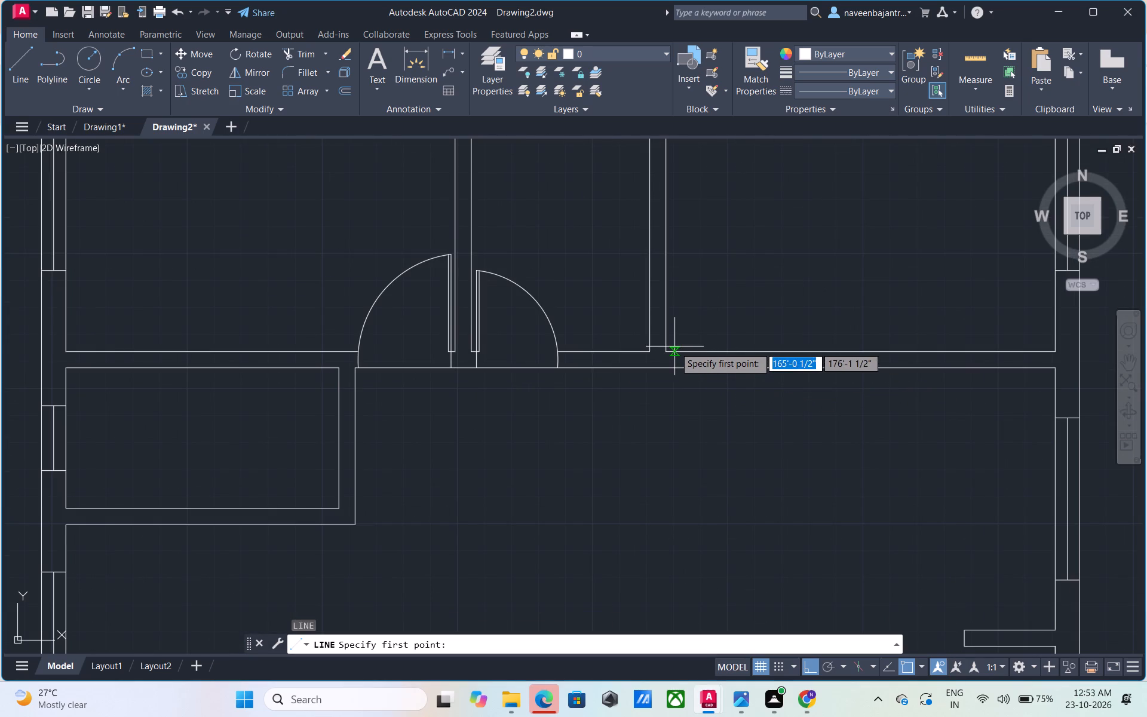
scroll(673, 345, "up", 3)
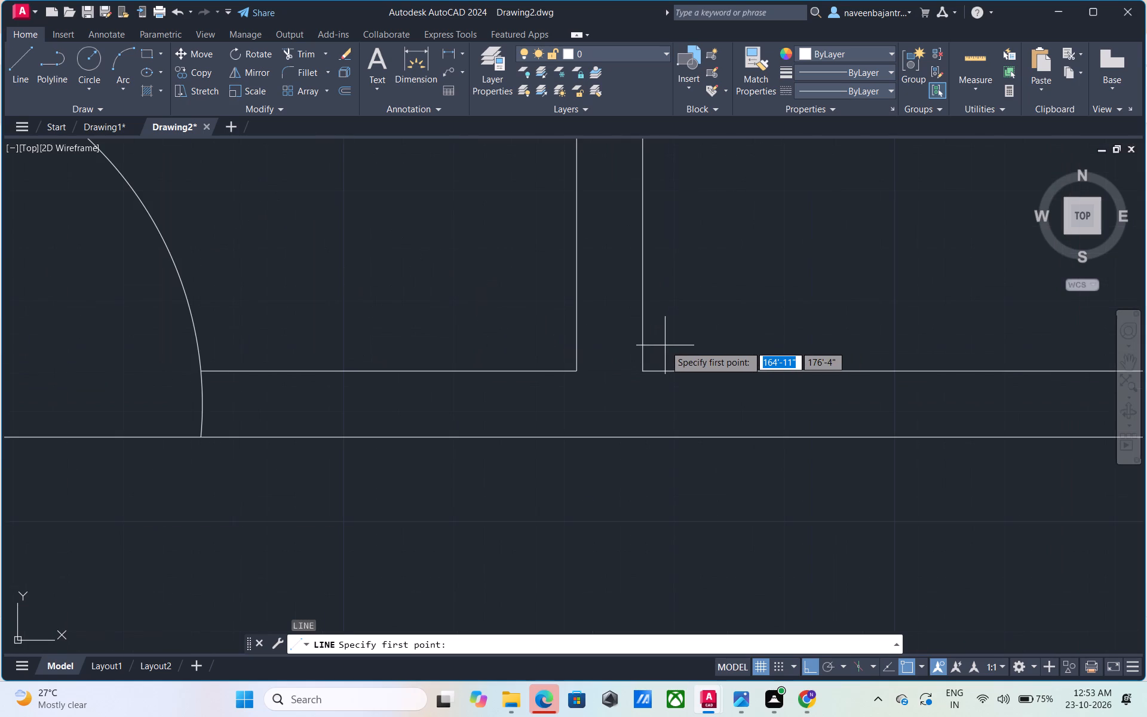
left_click(661, 350)
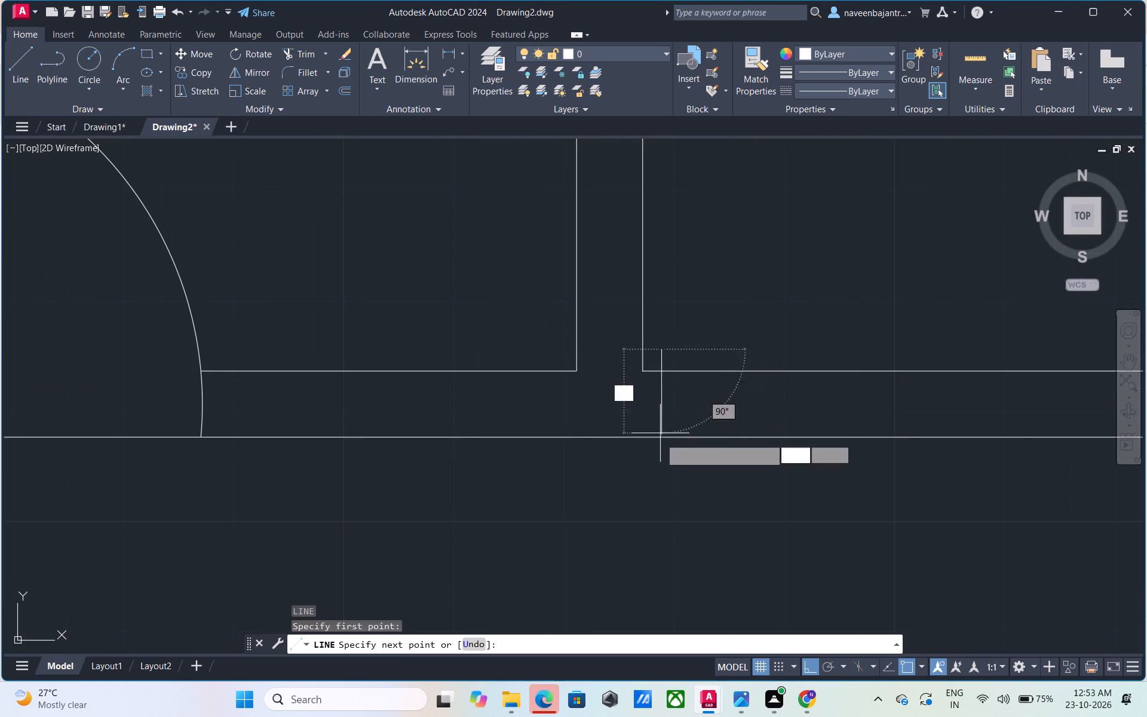
left_click(664, 461)
key("Escape")
Trim the northeast room's jamb line ends that overhang the south wall's two faces.
type("TR")
key("space")
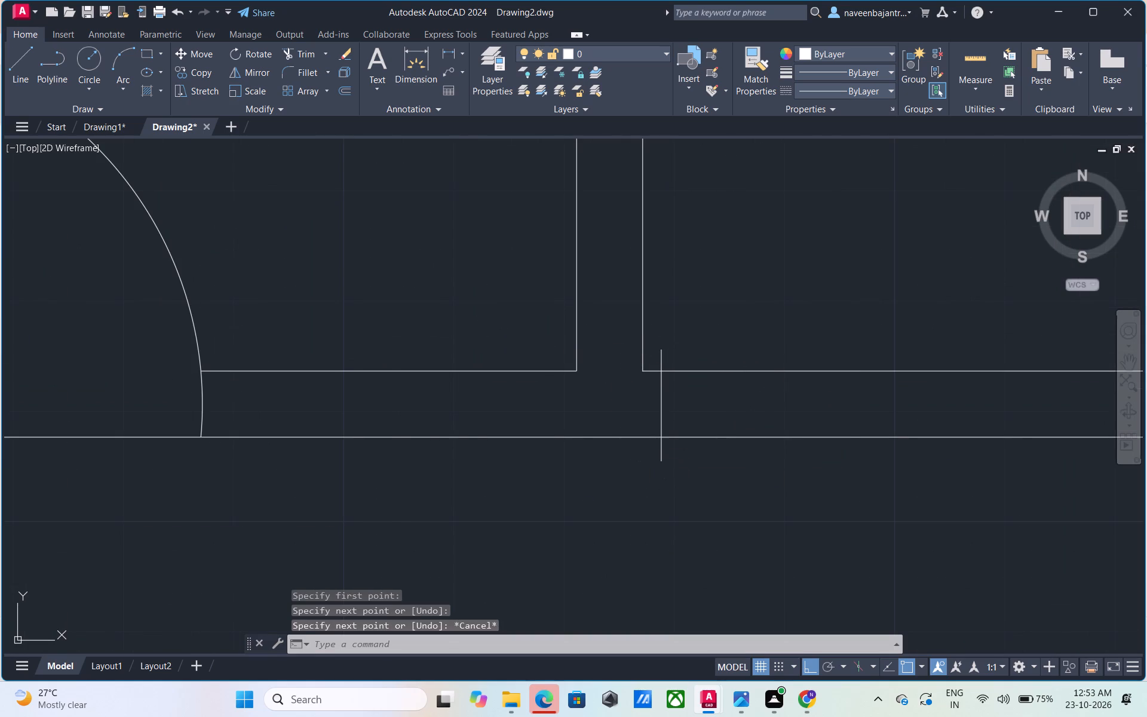
left_click(663, 455)
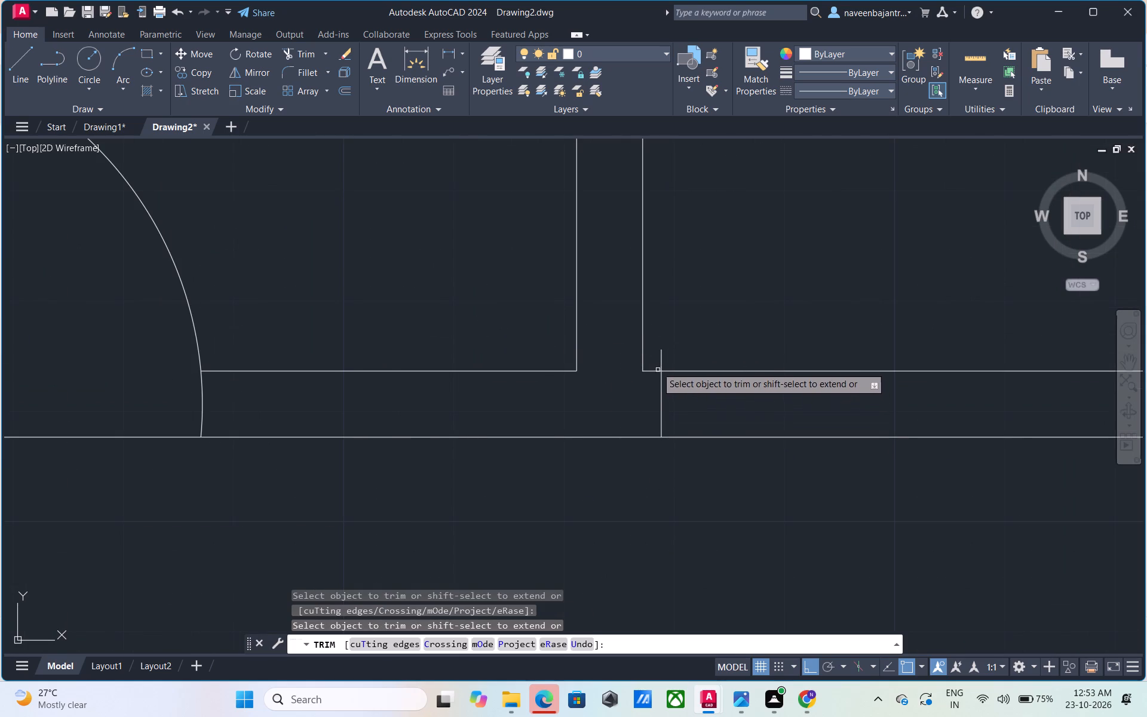
left_click(661, 357)
key("Escape")
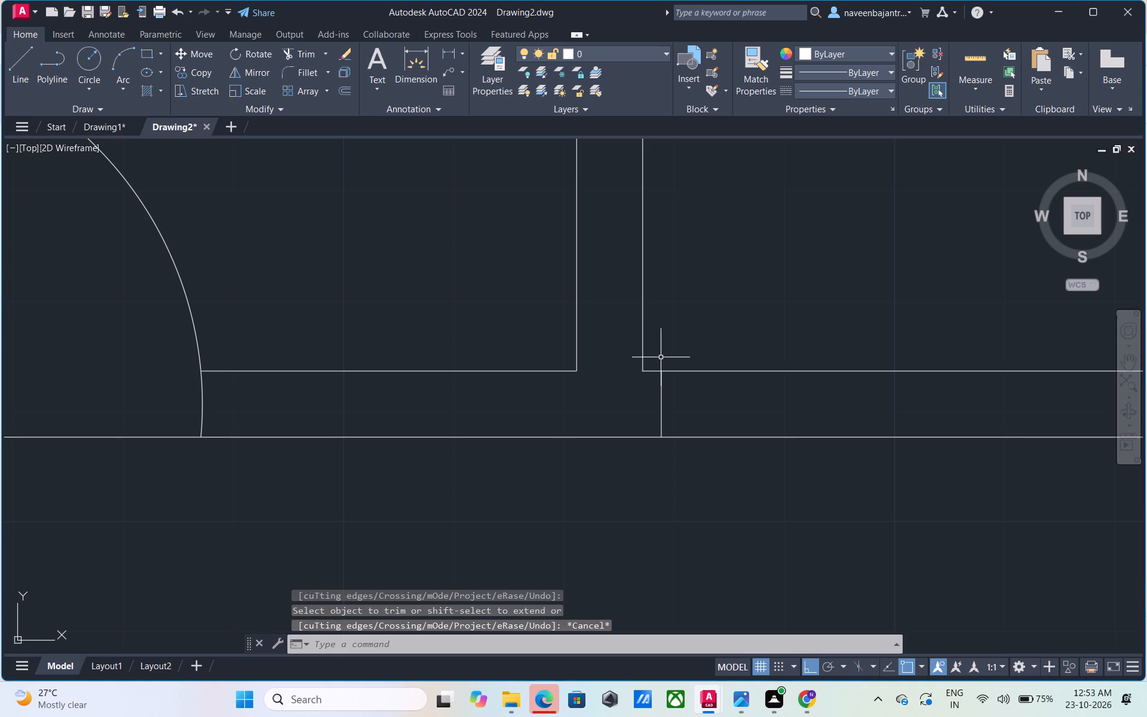
Draw a 3' vertical door-leaf line north into the northeast room from the jamb line's upper end.
scroll(661, 357, "down", 1)
type("L")
key("space")
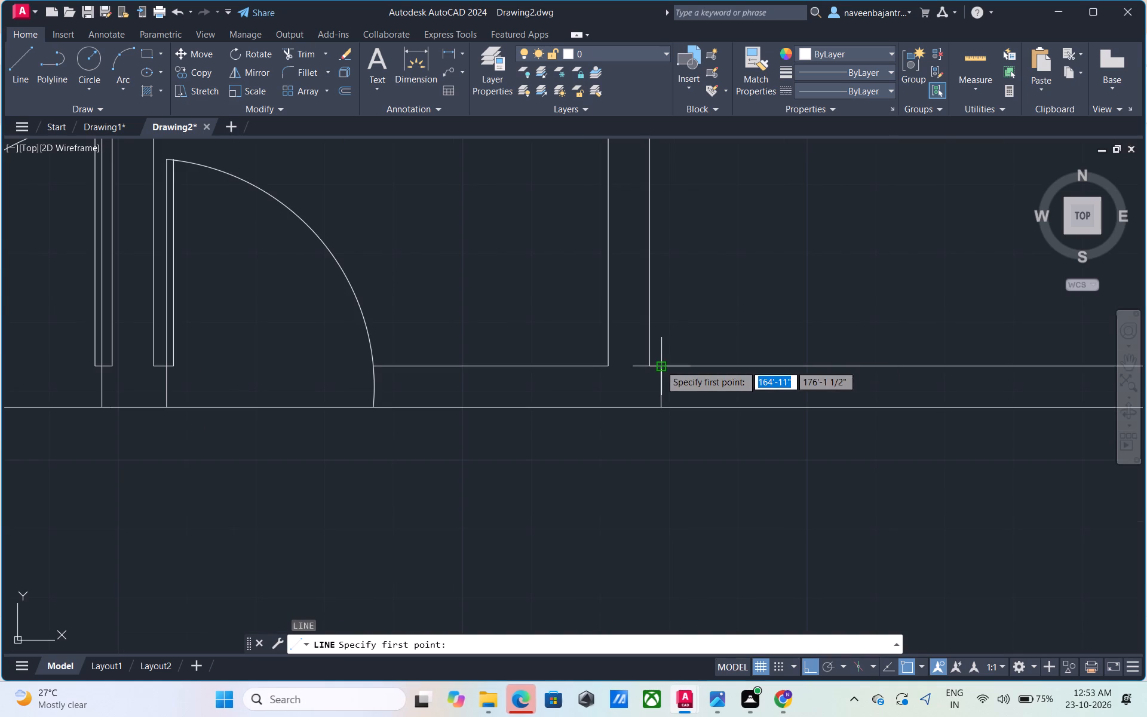
left_click(660, 365)
scroll(663, 350, "down", 2)
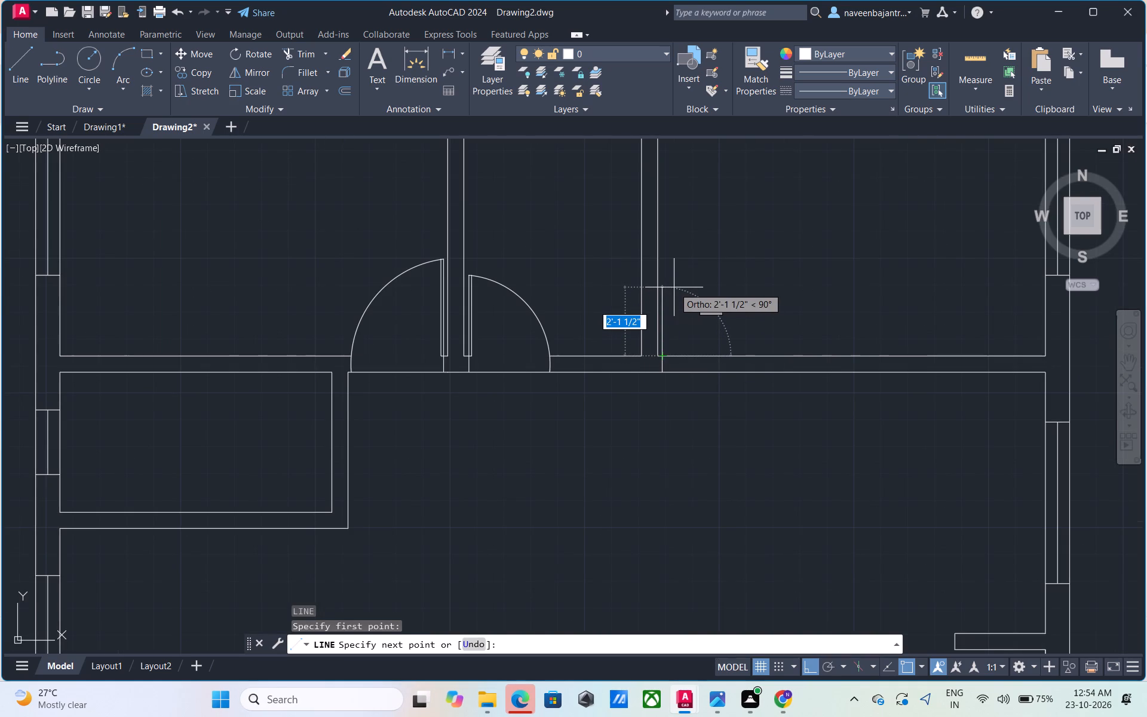
type("3'")
key("Return")
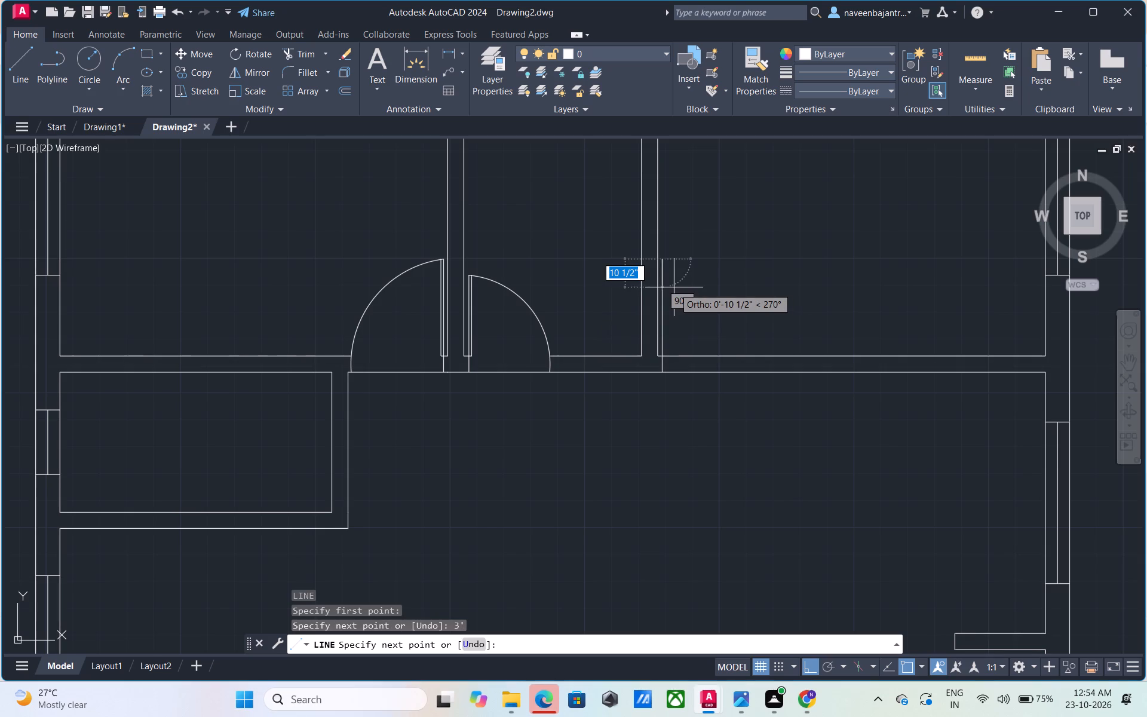
key("Escape")
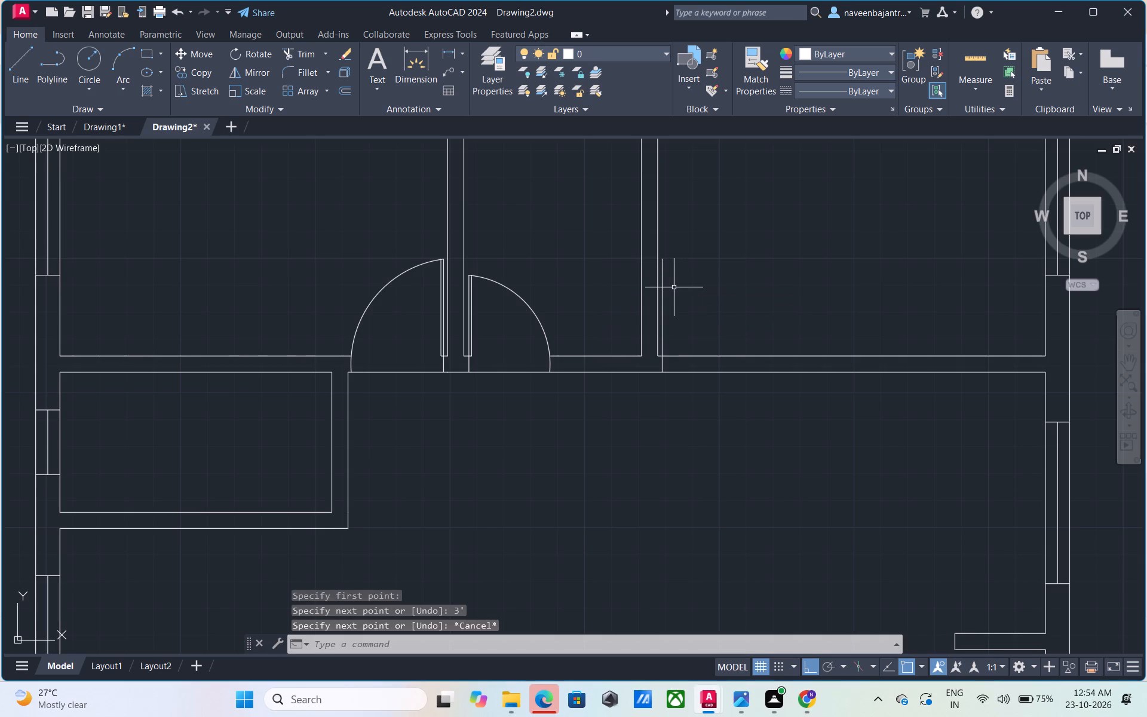
Offset the northeast room's door-leaf line 1" to the east to give the leaf its thickness.
type("O")
key("space")
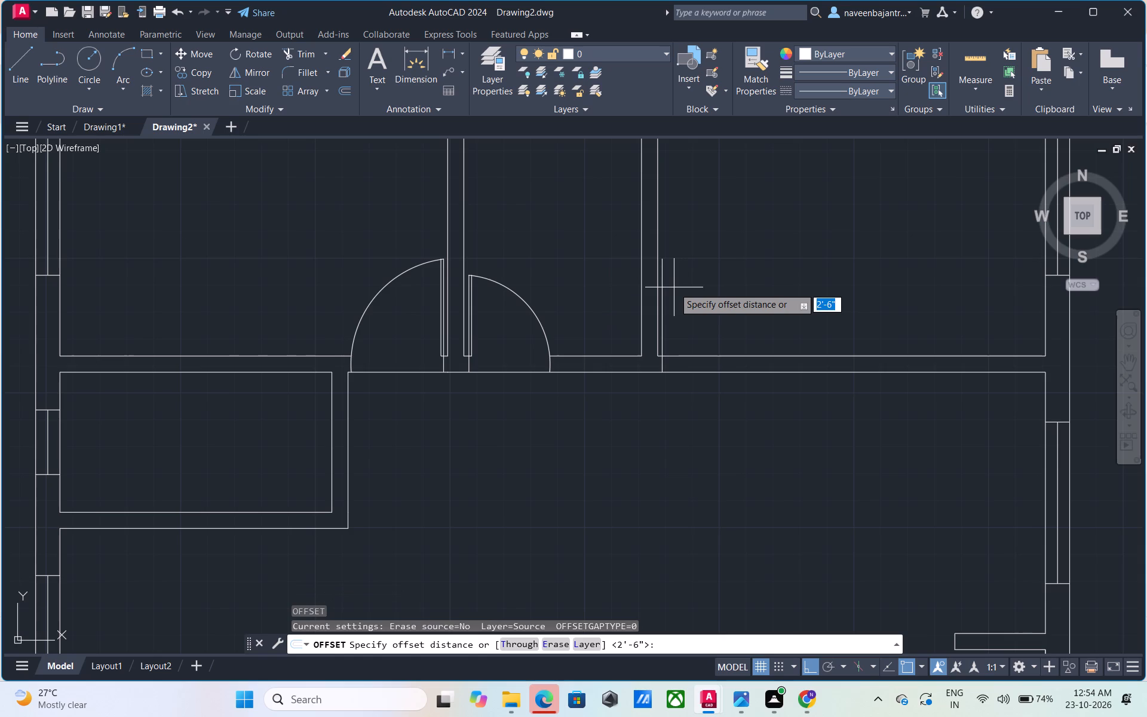
key("1")
key("shift+quotedbl")
key("Return")
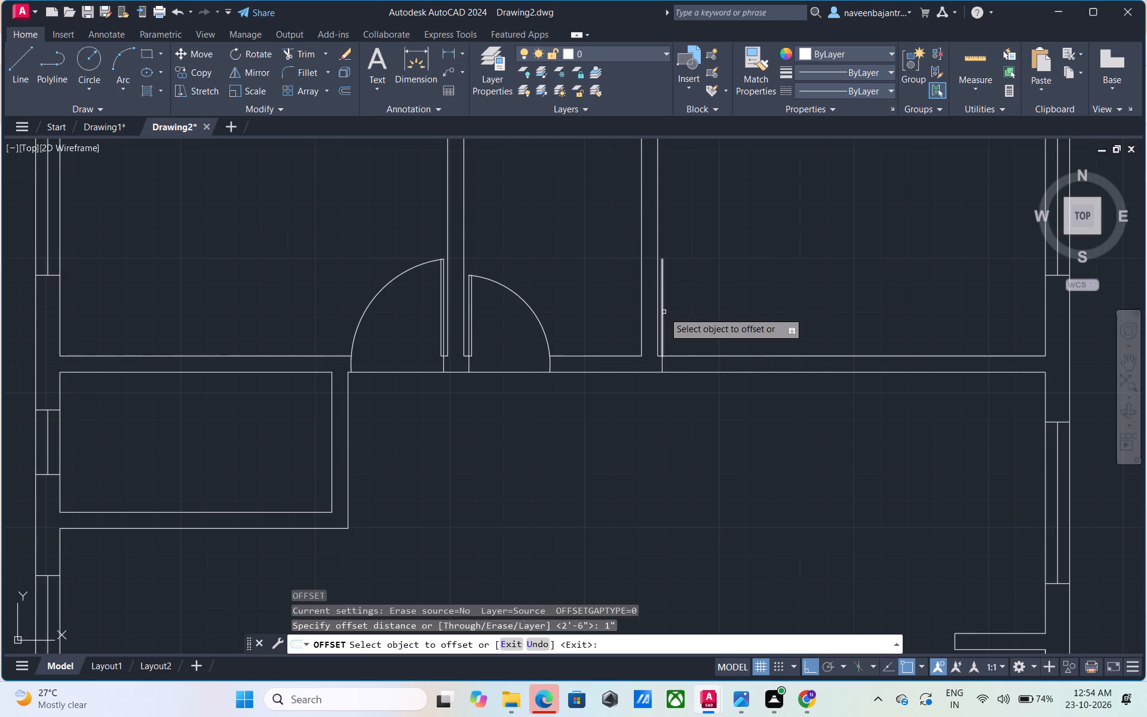
left_click(664, 312)
left_click(686, 312)
key("Escape")
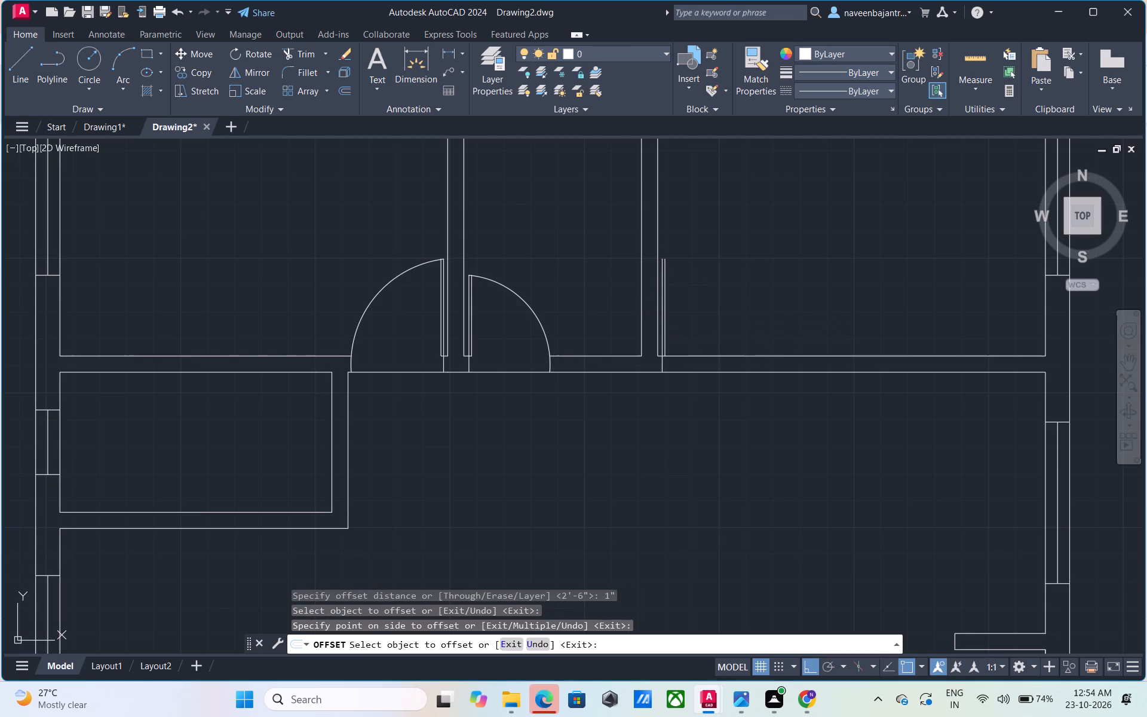
Offset the northeast room's door jamb line 3' to the east to mark the opening's other side.
type("O 3'")
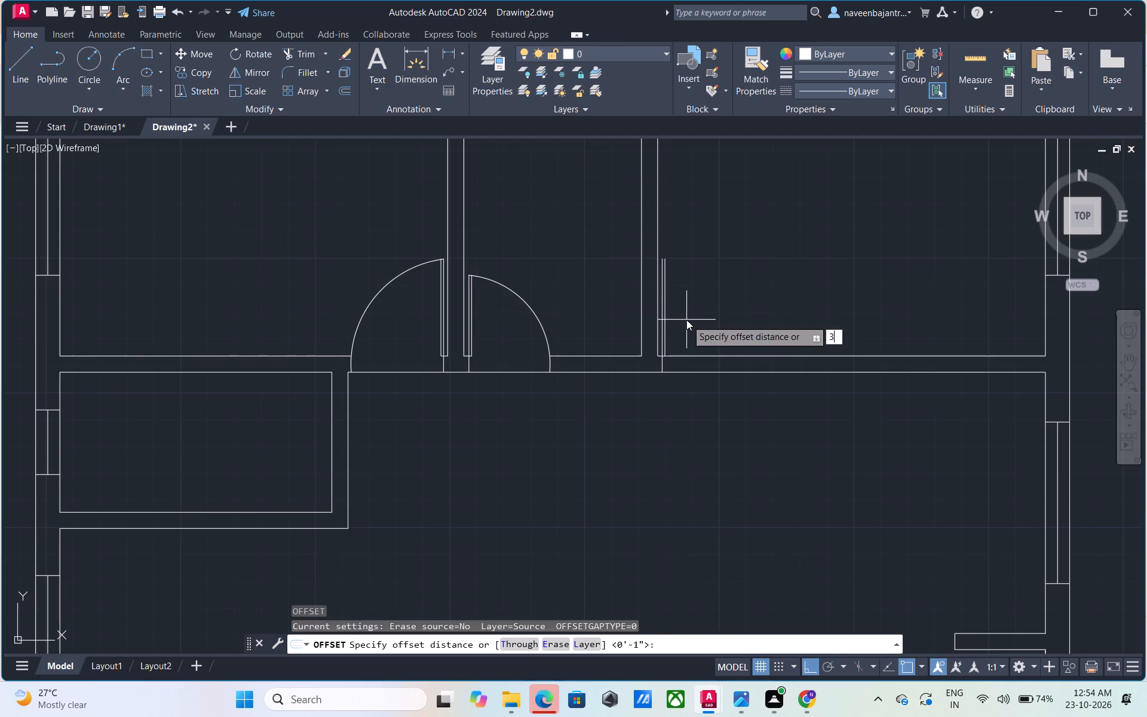
key("Return")
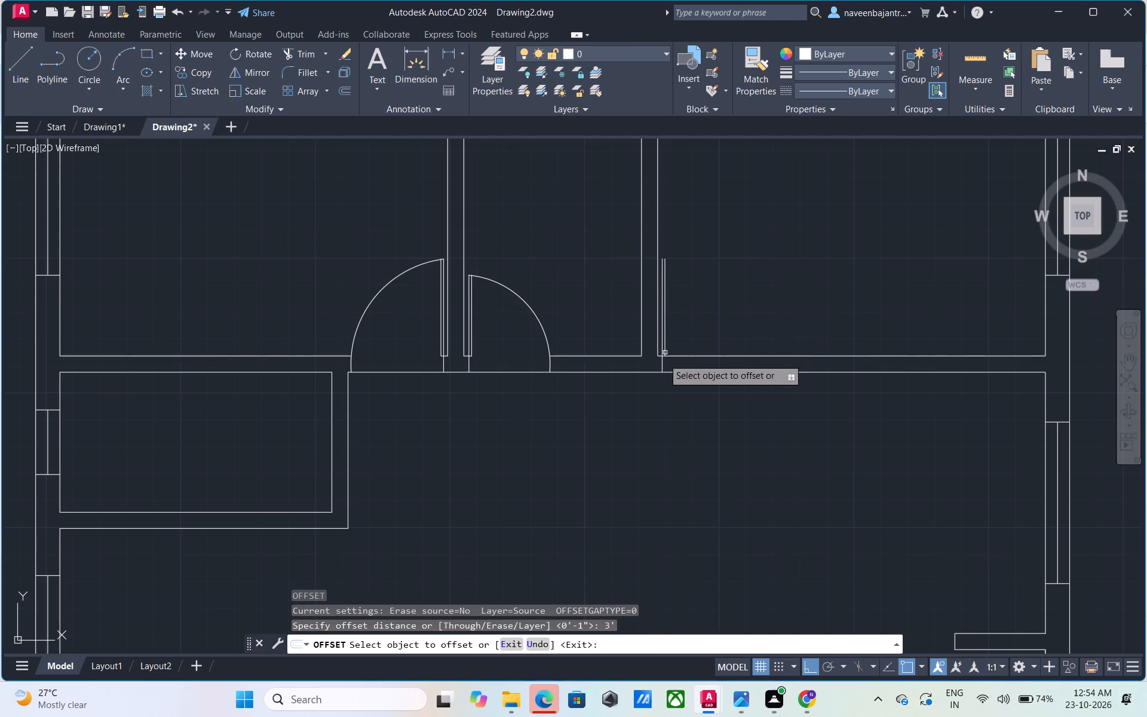
left_click(663, 367)
left_click(686, 366)
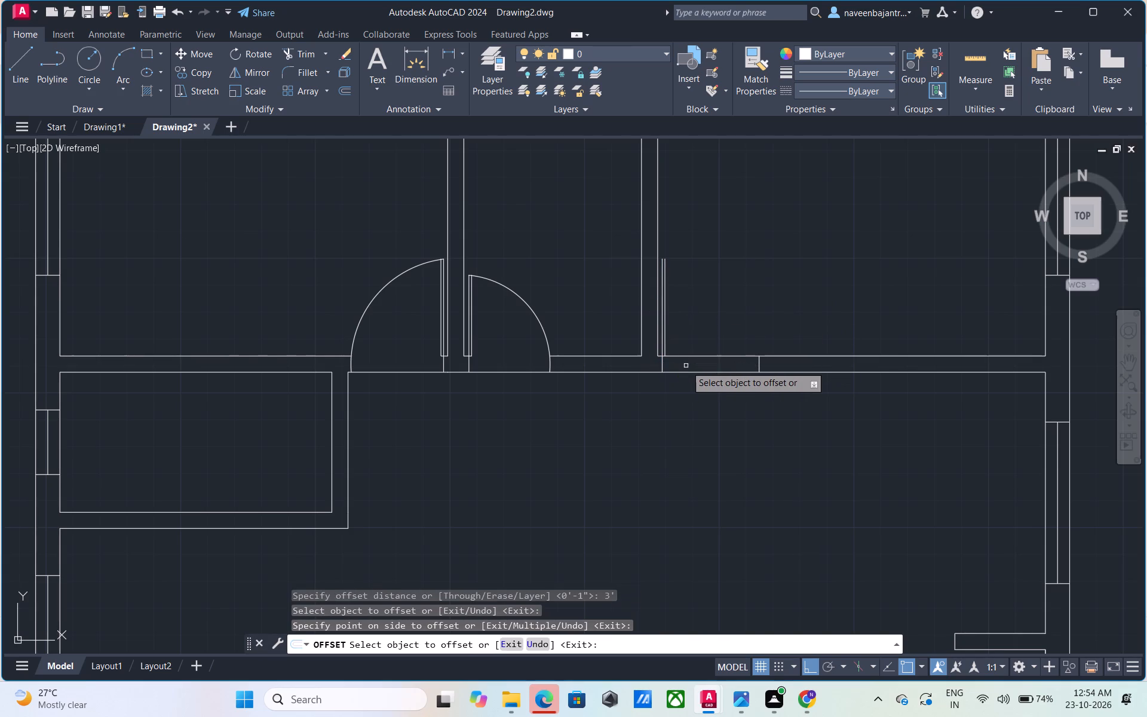
key("Escape")
Trim the northeast room's inner south wall line between the door leaf and the east jamb.
type("TR")
key("space")
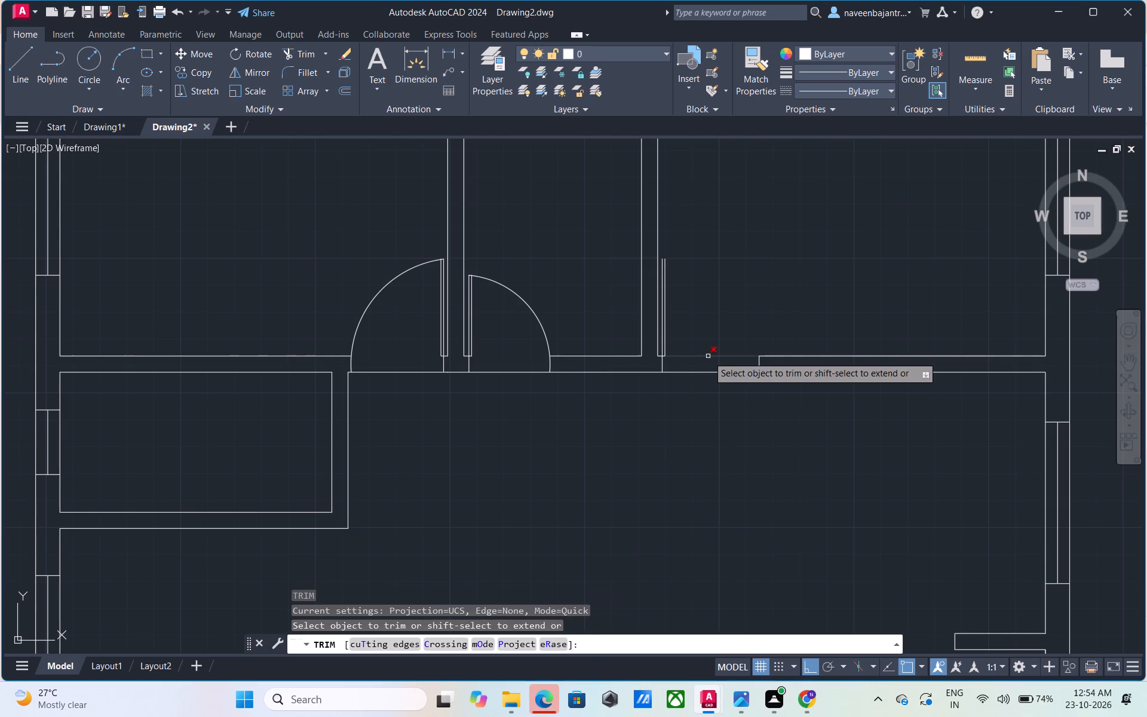
left_click(708, 356)
key("Escape")
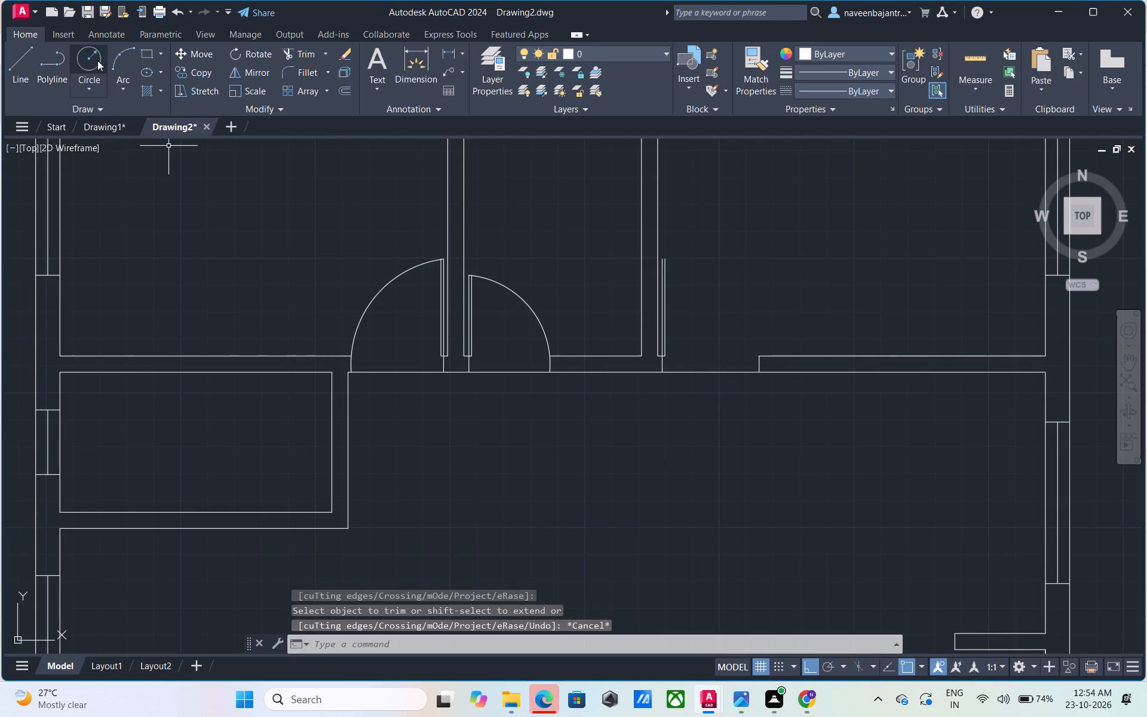
Draw the northeast room's door swing arc from the west leaf line's upper end through the east jamb's upper end to its lower end.
left_click(115, 60)
scroll(674, 253, "up", 2)
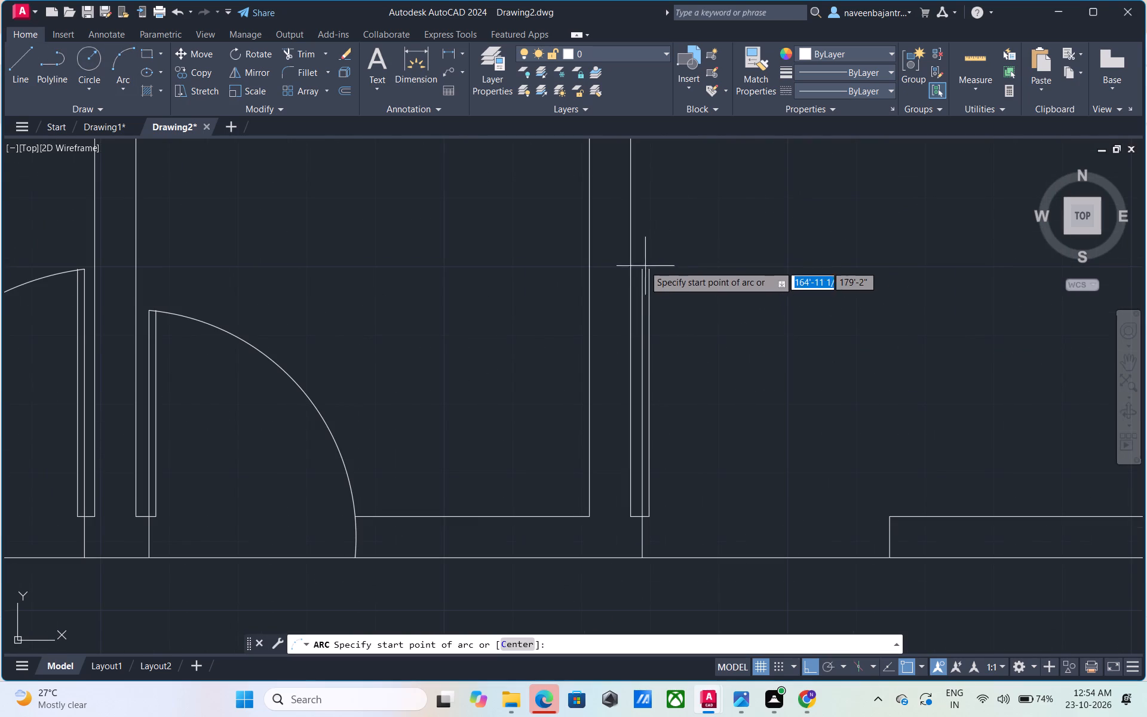
left_click(643, 268)
scroll(792, 325, "down", 1)
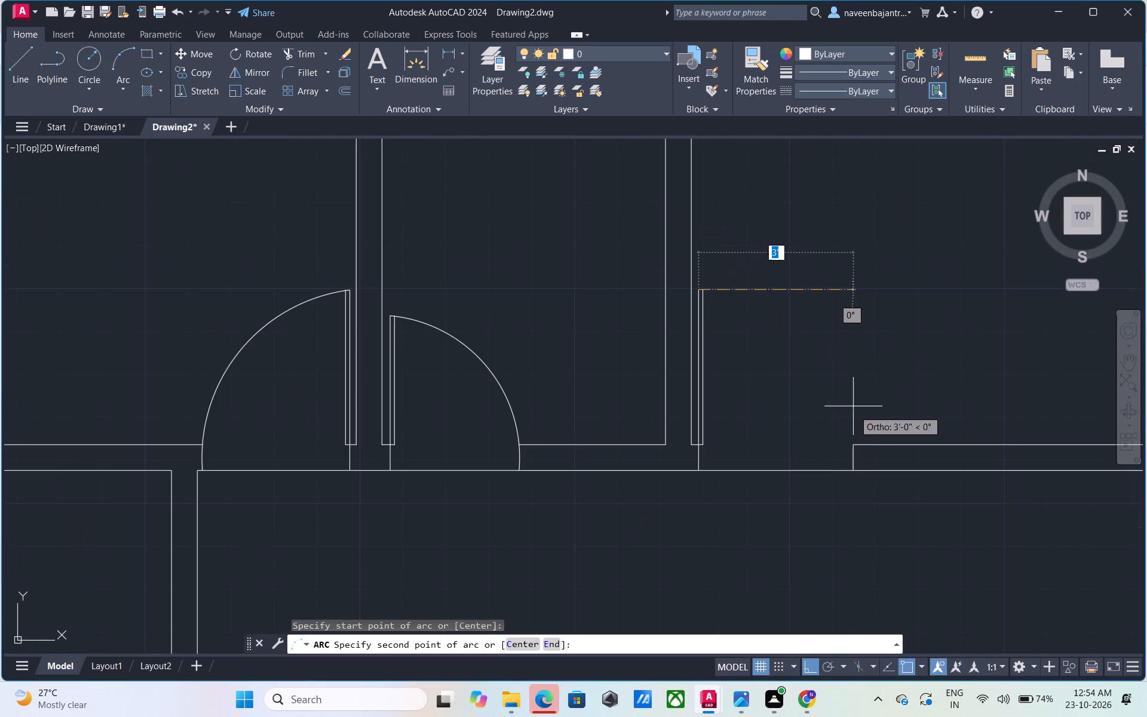
left_click(854, 444)
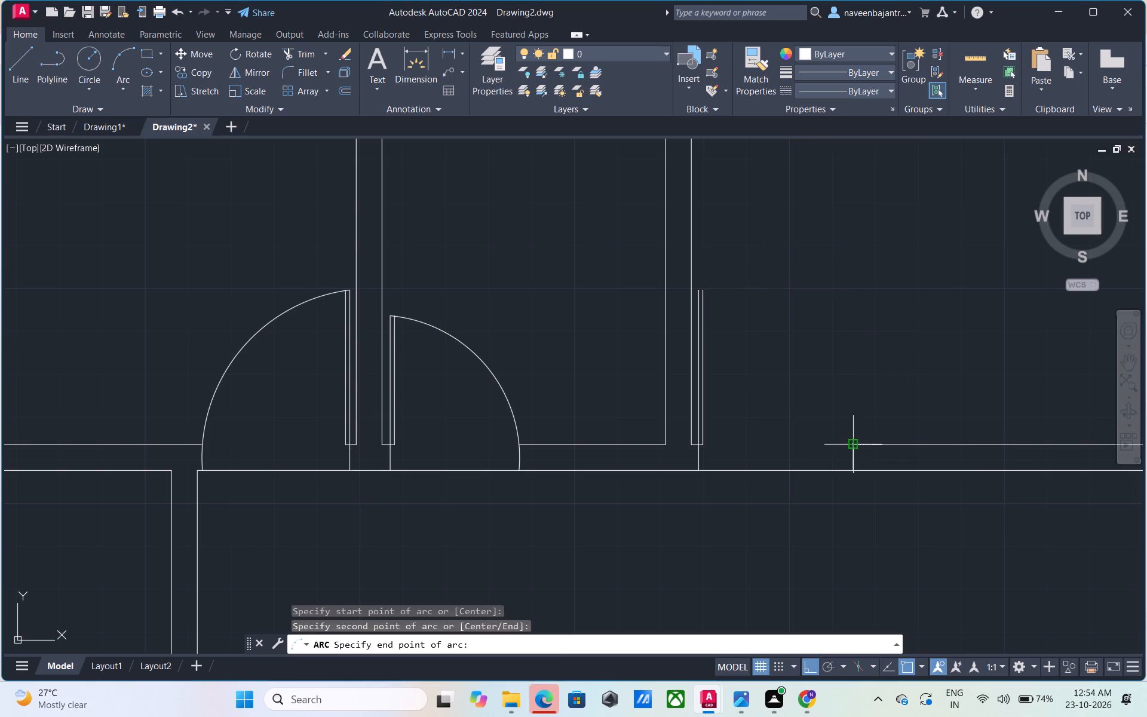
left_click(857, 466)
key("Escape")
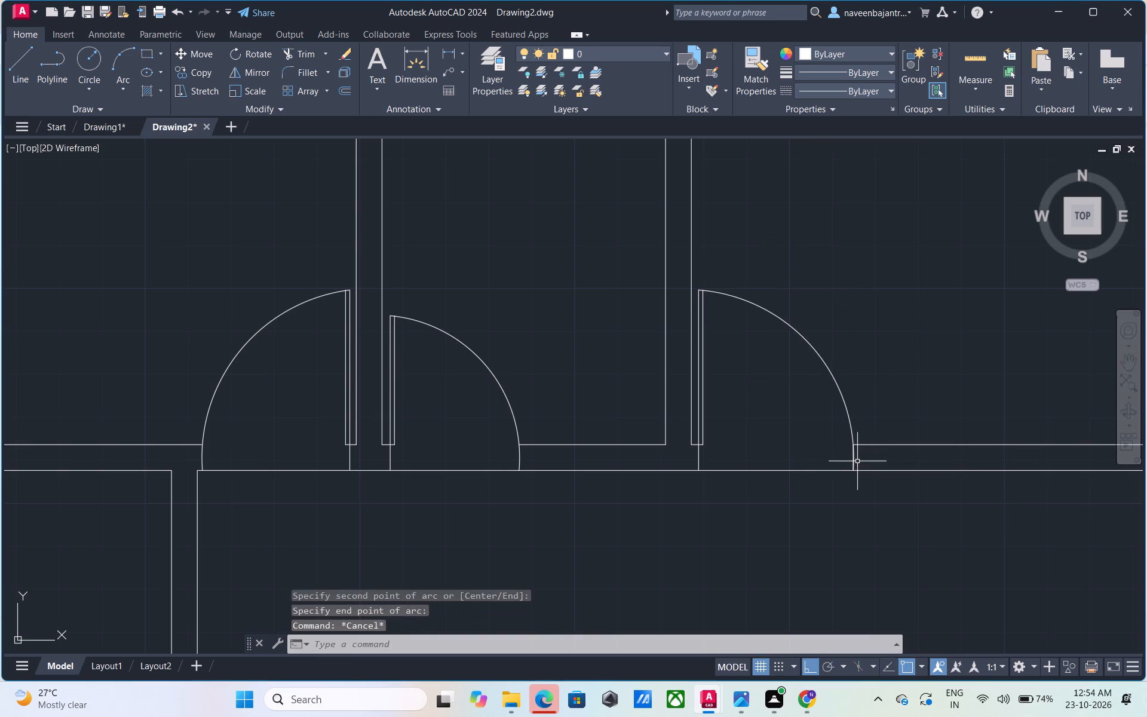
Trim away the straight east jamb line beside the lower end of the northeast room's door swing arc.
scroll(849, 457, "up", 4)
key("Escape")
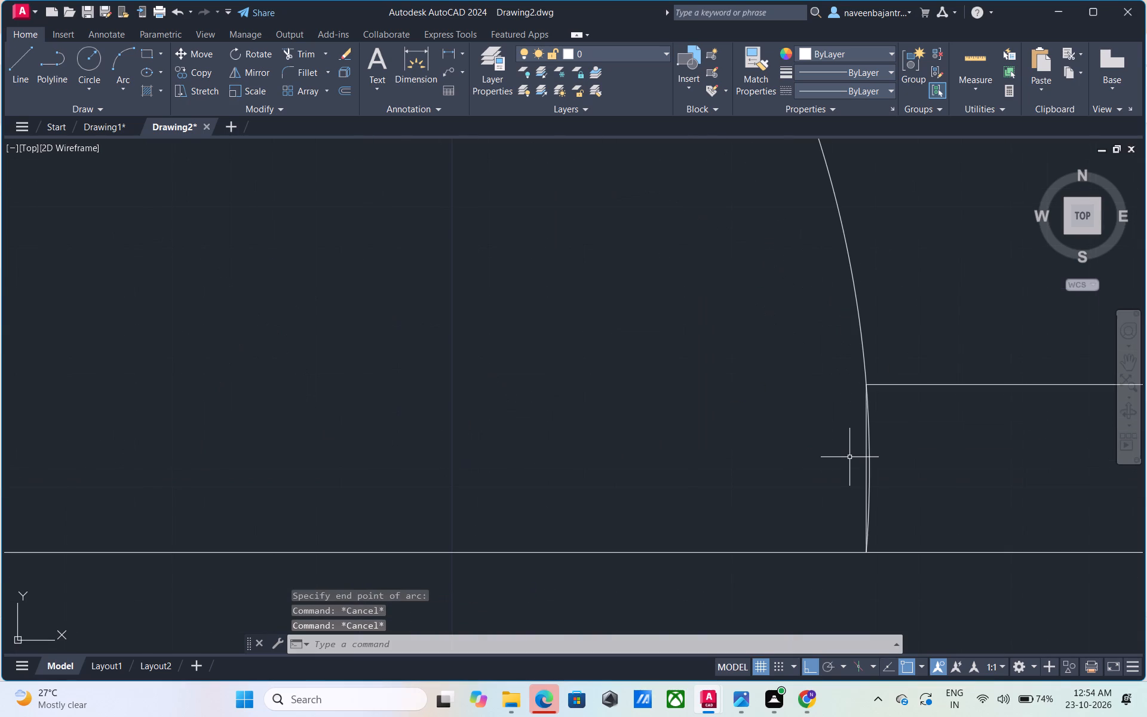
type("TR")
key("space")
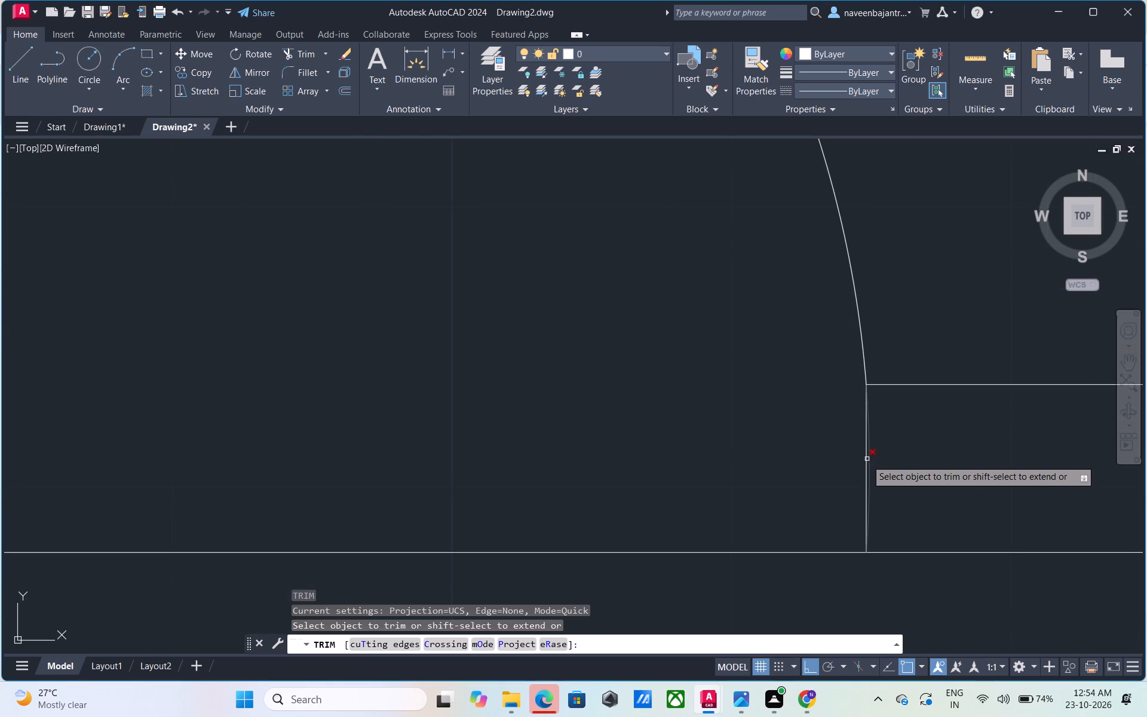
left_click(866, 459)
key("Escape")
Draw a short vertical line across both north wall lines of the small west room, just west of its northeast corner.
scroll(866, 459, "down", 4)
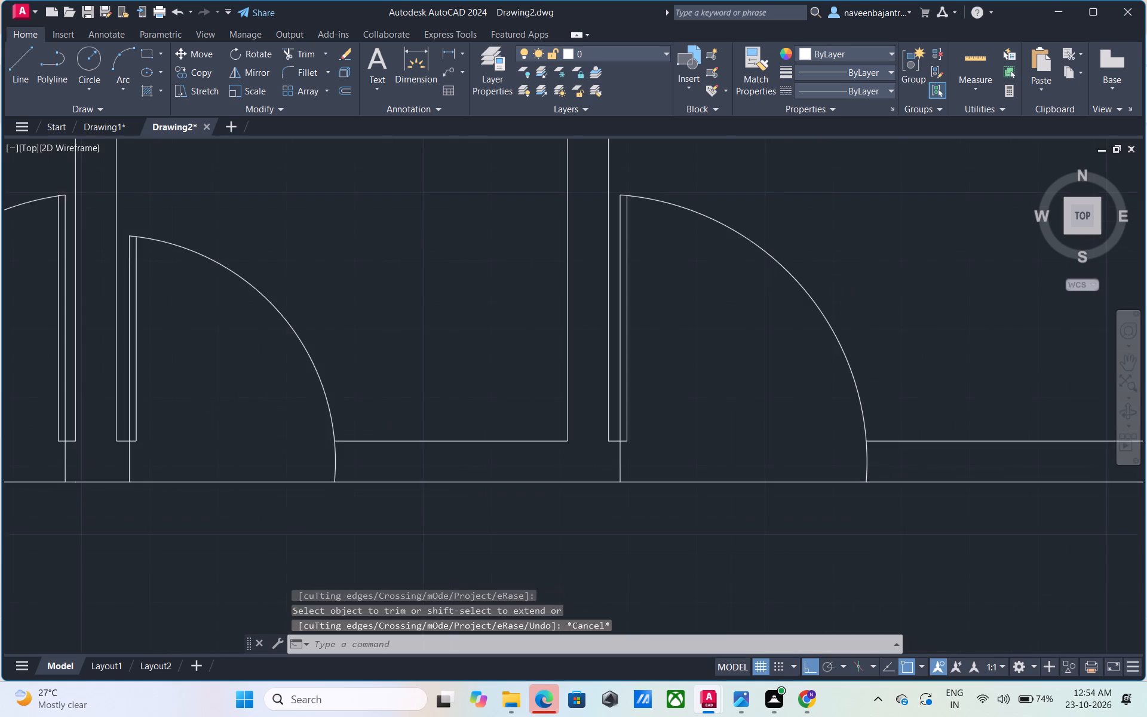
scroll(866, 459, "down", 3)
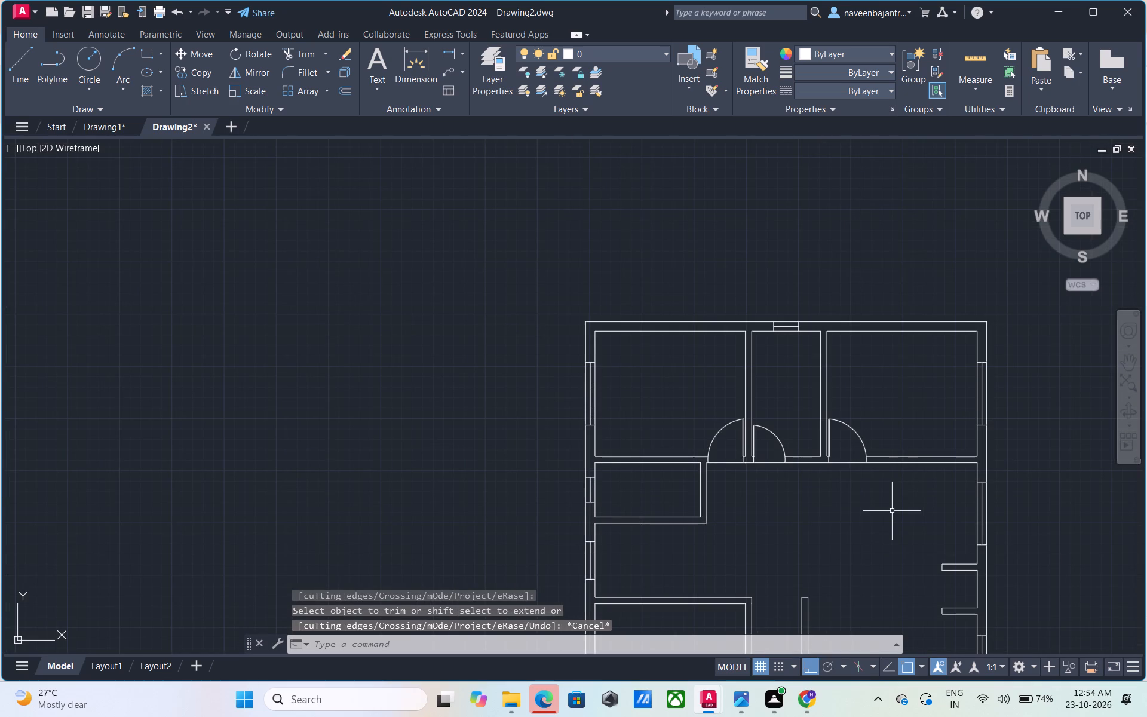
scroll(872, 470, "down", 2)
scroll(852, 538, "down", 1)
scroll(851, 550, "up", 1)
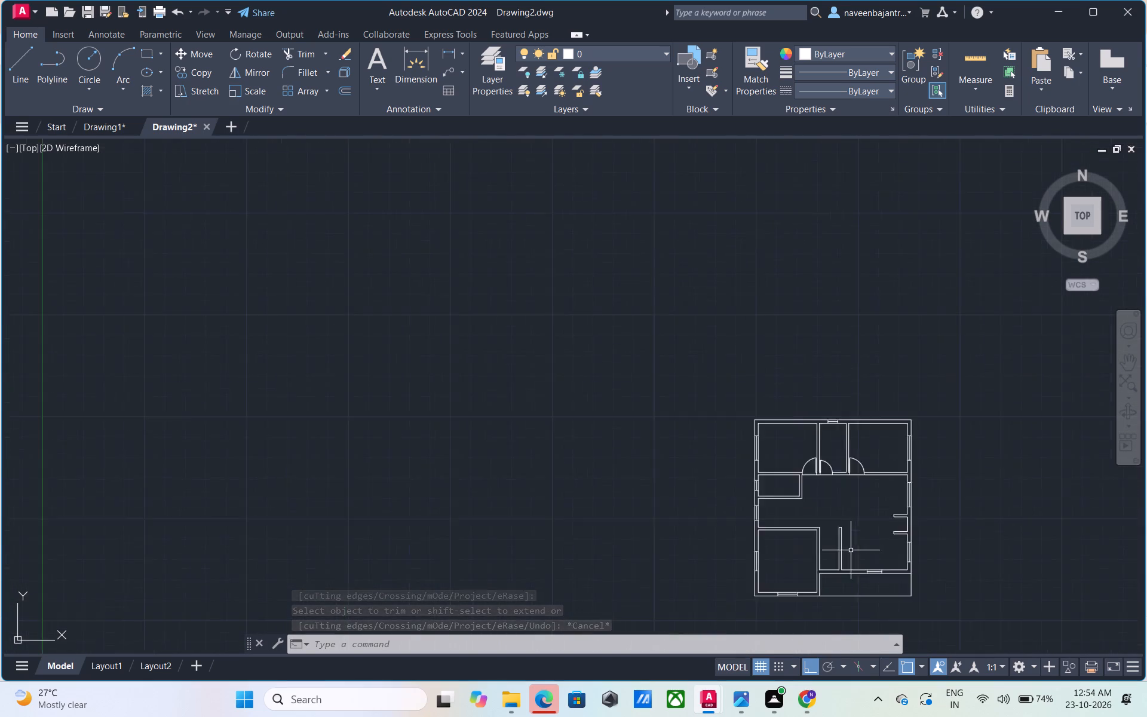
scroll(851, 550, "up", 4)
scroll(851, 550, "down", 2)
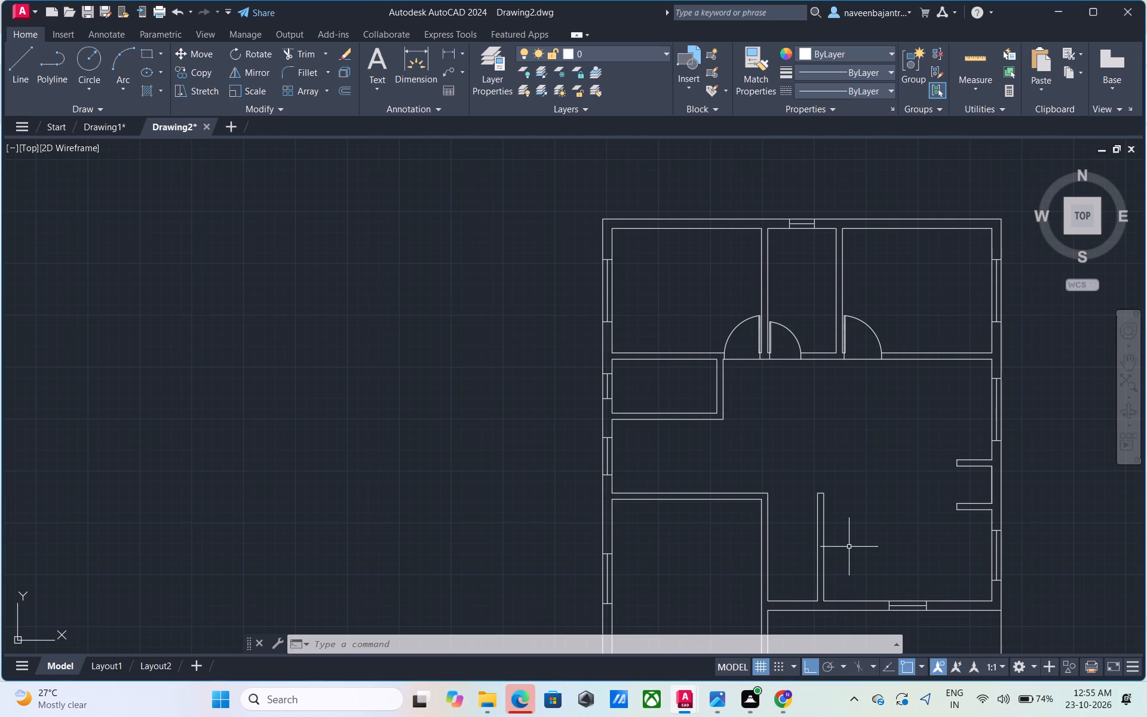
scroll(723, 371, "up", 3)
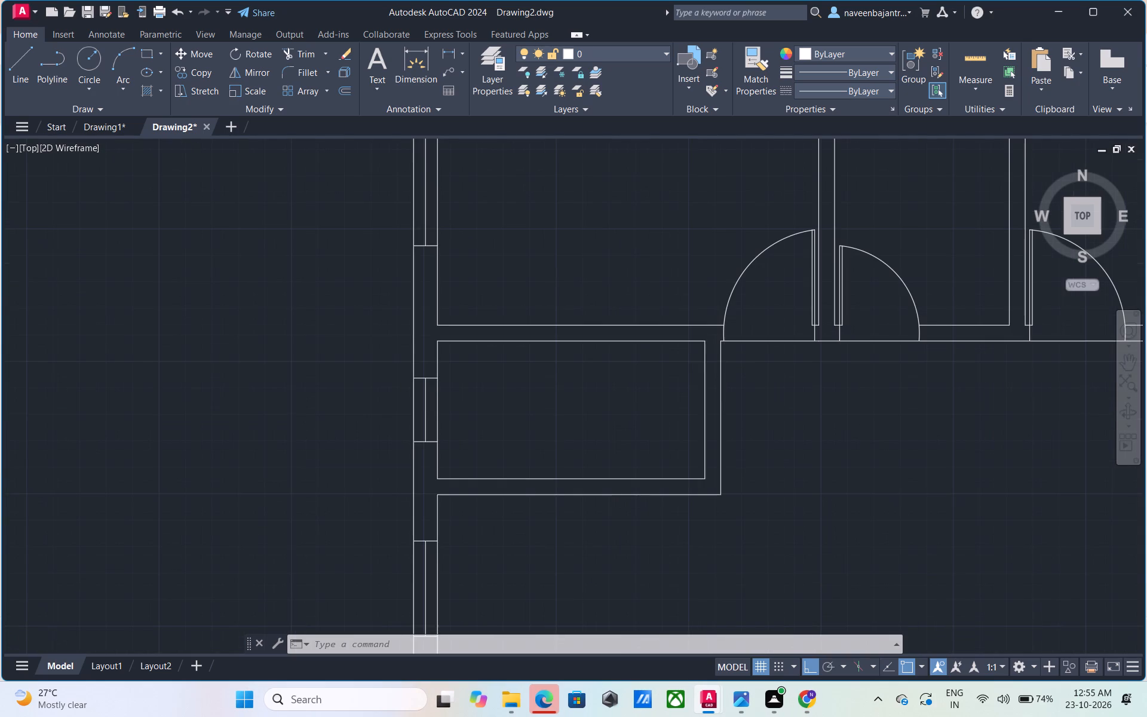
scroll(723, 371, "up", 1)
key("Escape")
type("L")
key("space")
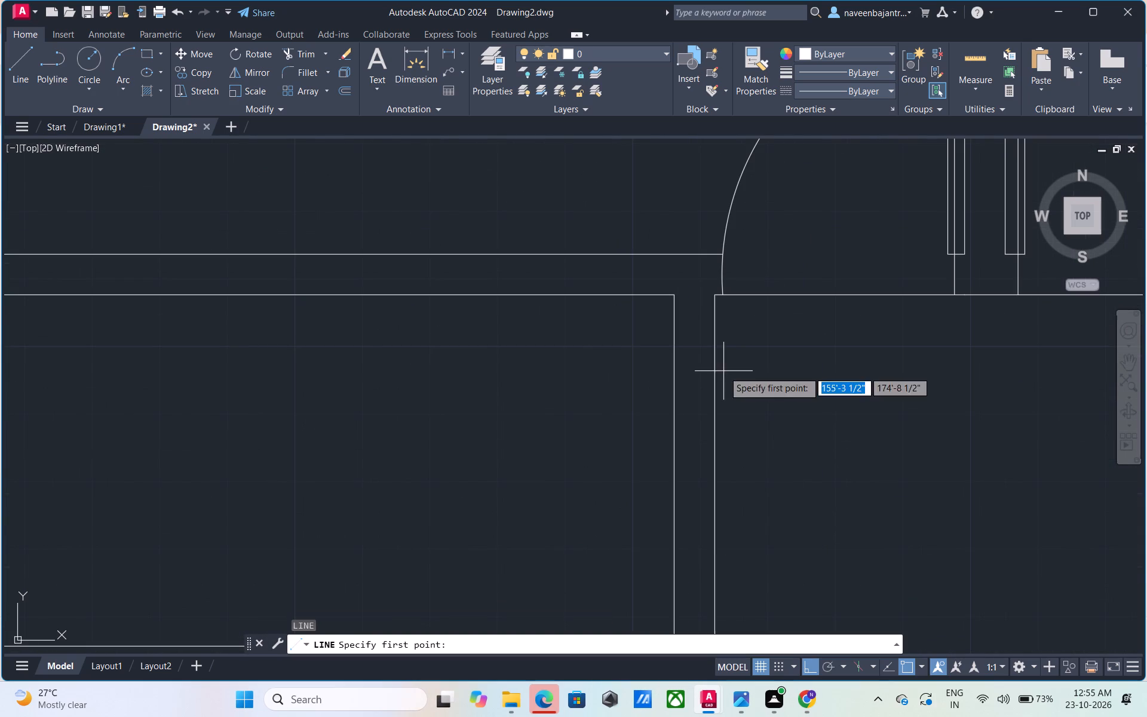
left_click(661, 315)
left_click(657, 234)
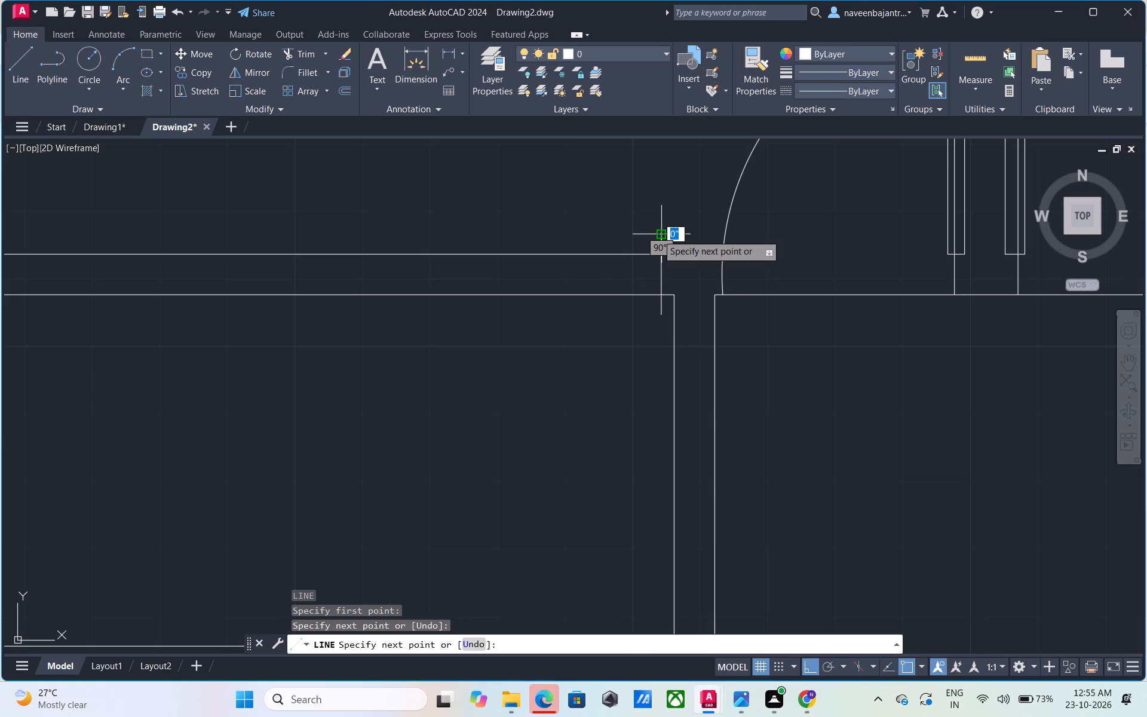
key("Escape")
Trim the new line's overhangs beyond both faces of the small west room's north wall to form the door jamb.
type("TR")
key("space")
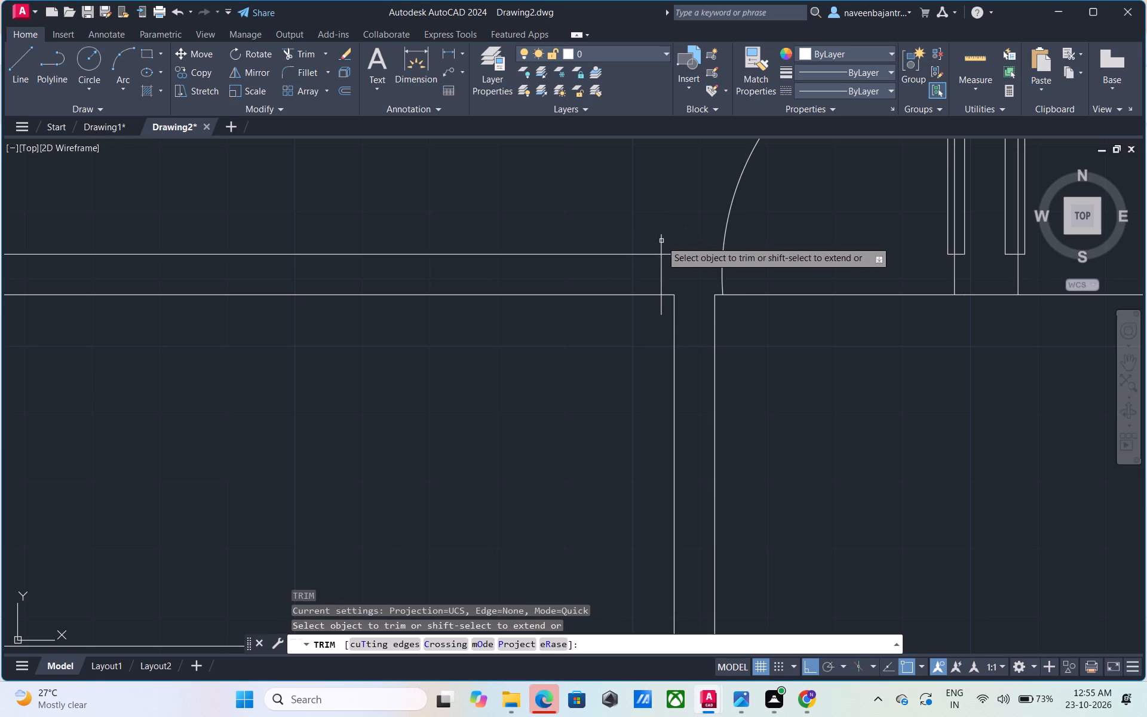
left_click(661, 241)
left_click(662, 315)
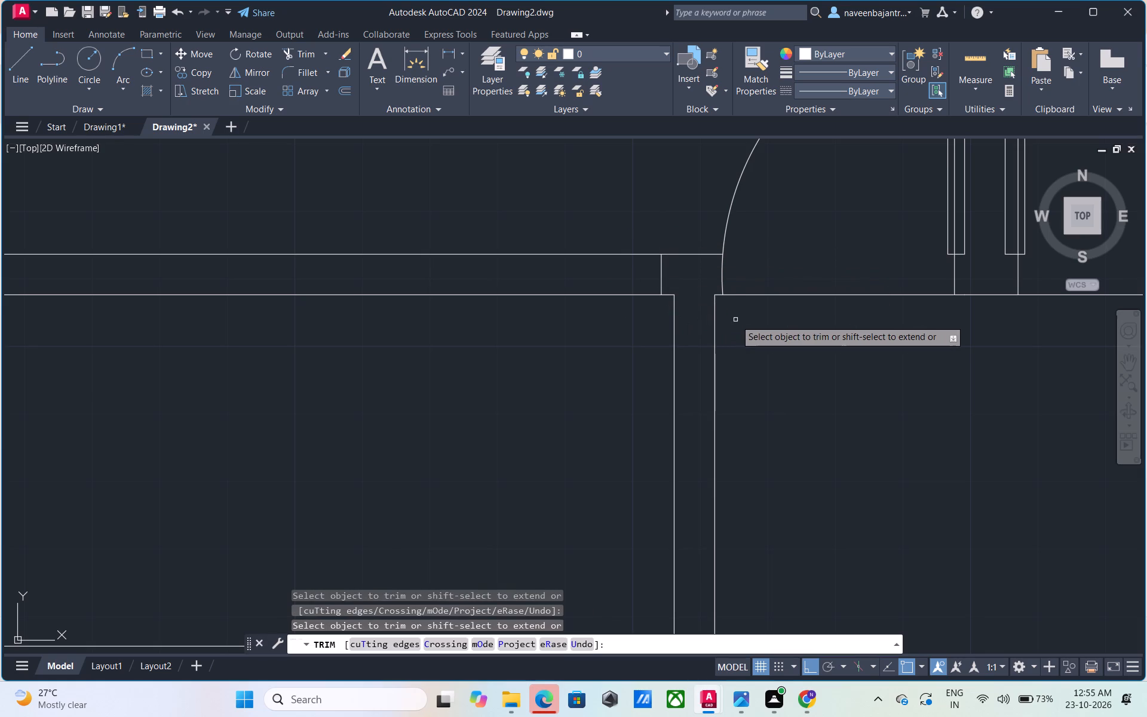
key("Escape")
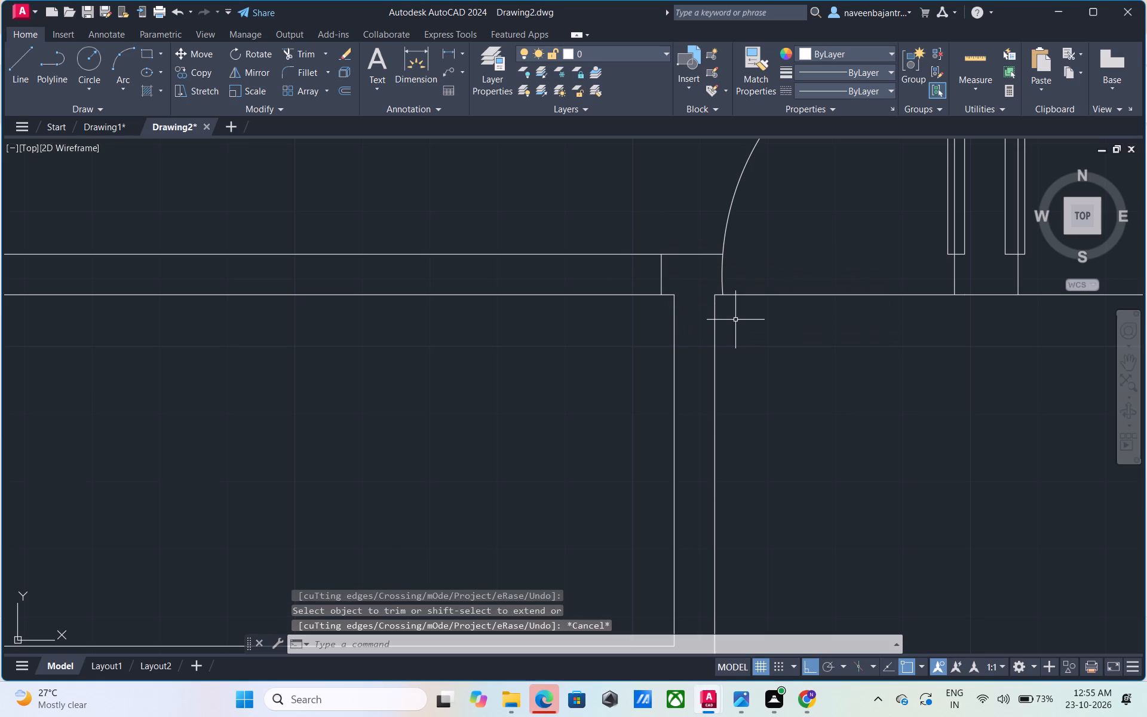
Draw a 2.5' door-leaf line south into the small west room from the jamb's lower end.
type("L")
key("space")
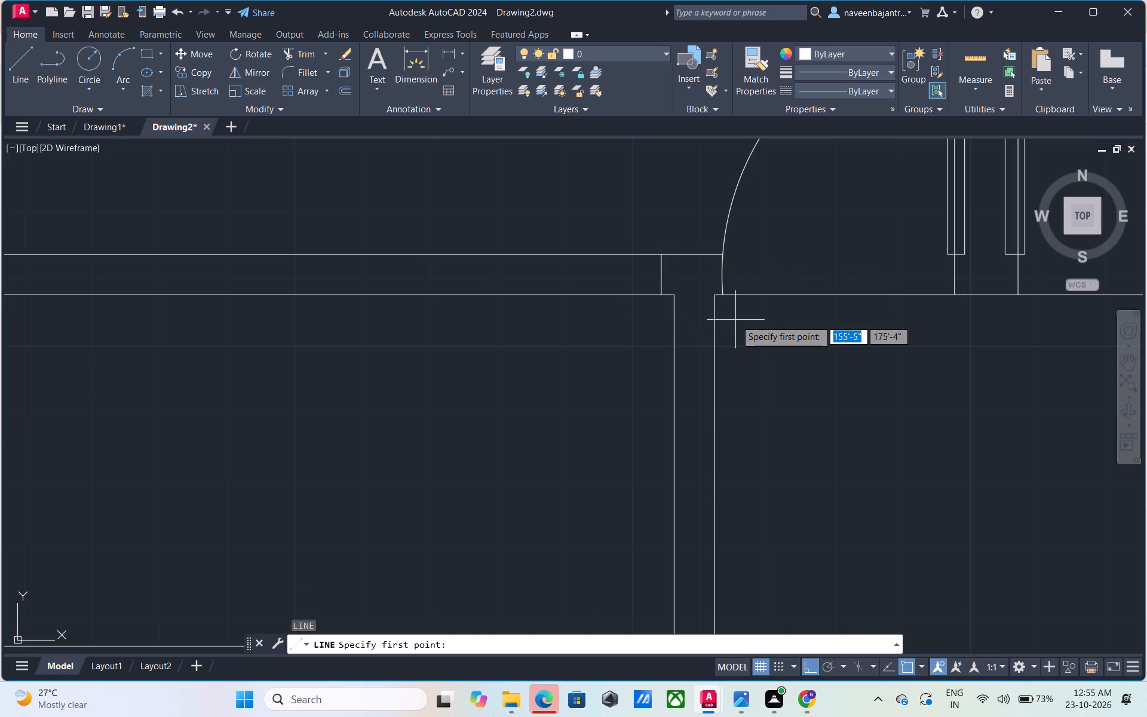
left_click(665, 298)
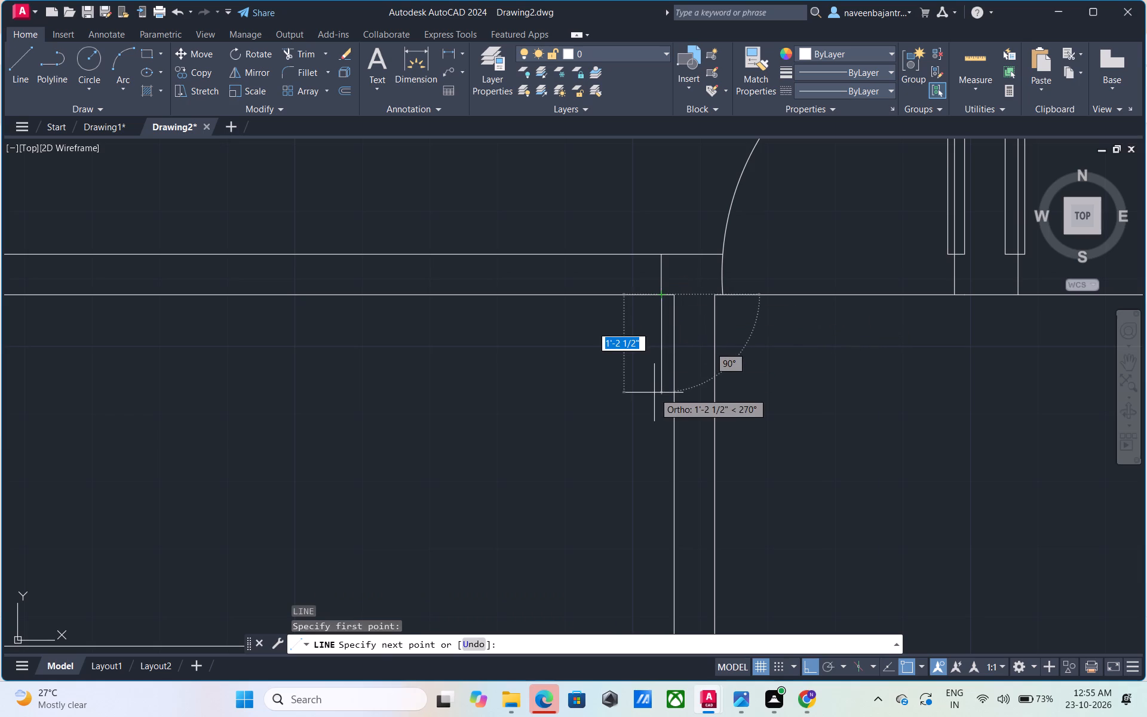
type("2.5'")
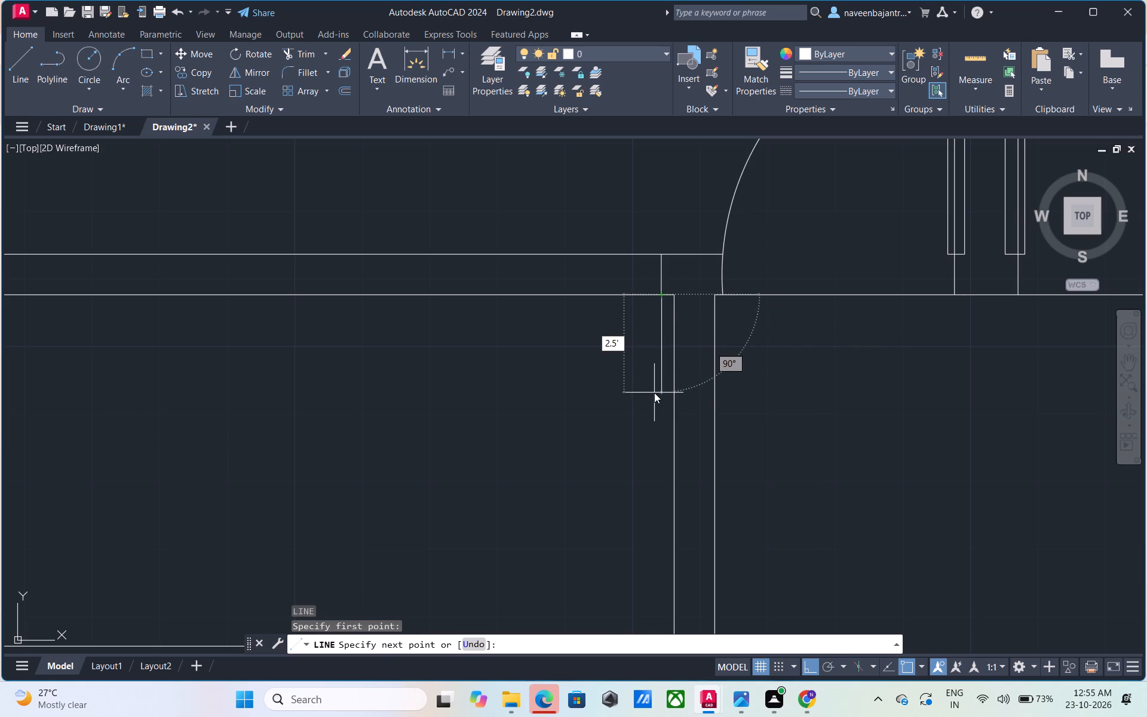
key("Return")
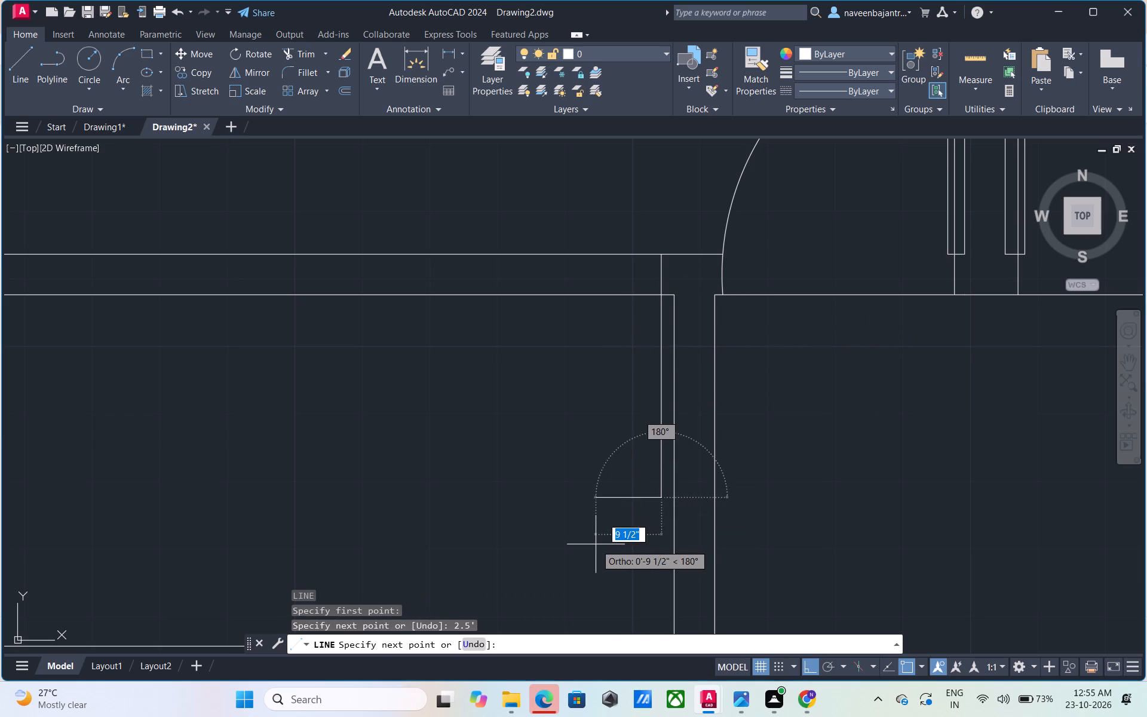
key("Escape")
Offset the small west room's door-leaf line 1" to the west to give the leaf its thickness.
type("O 1\"")
key("Return")
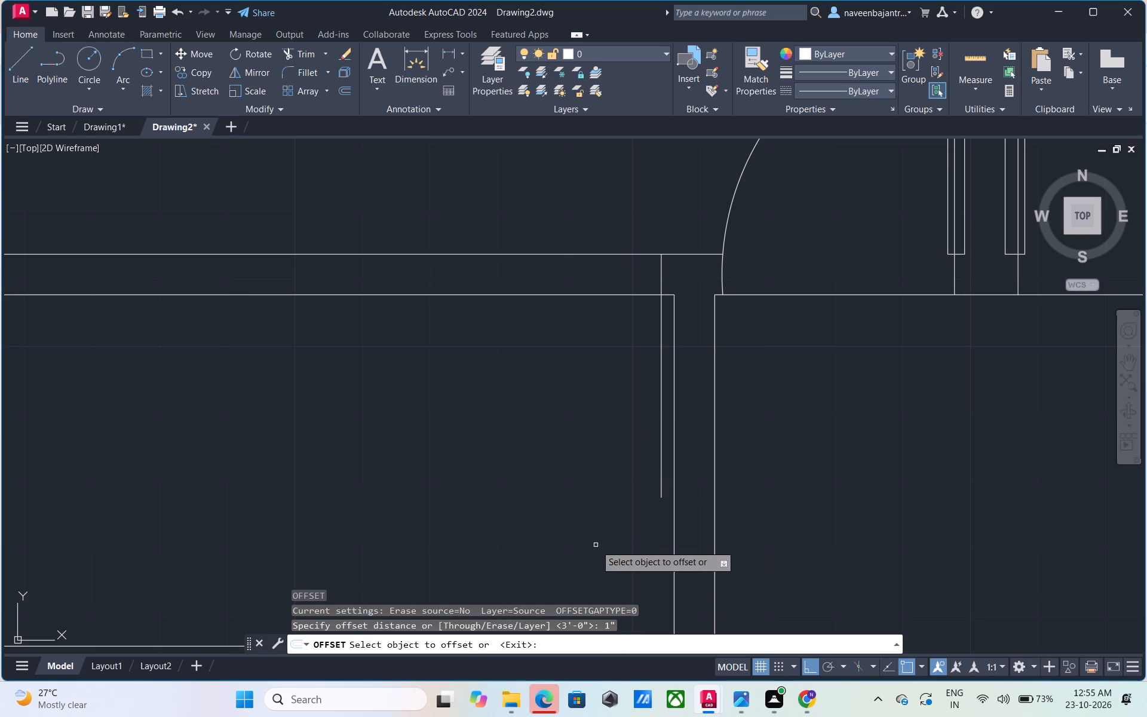
left_click(661, 407)
left_click(612, 422)
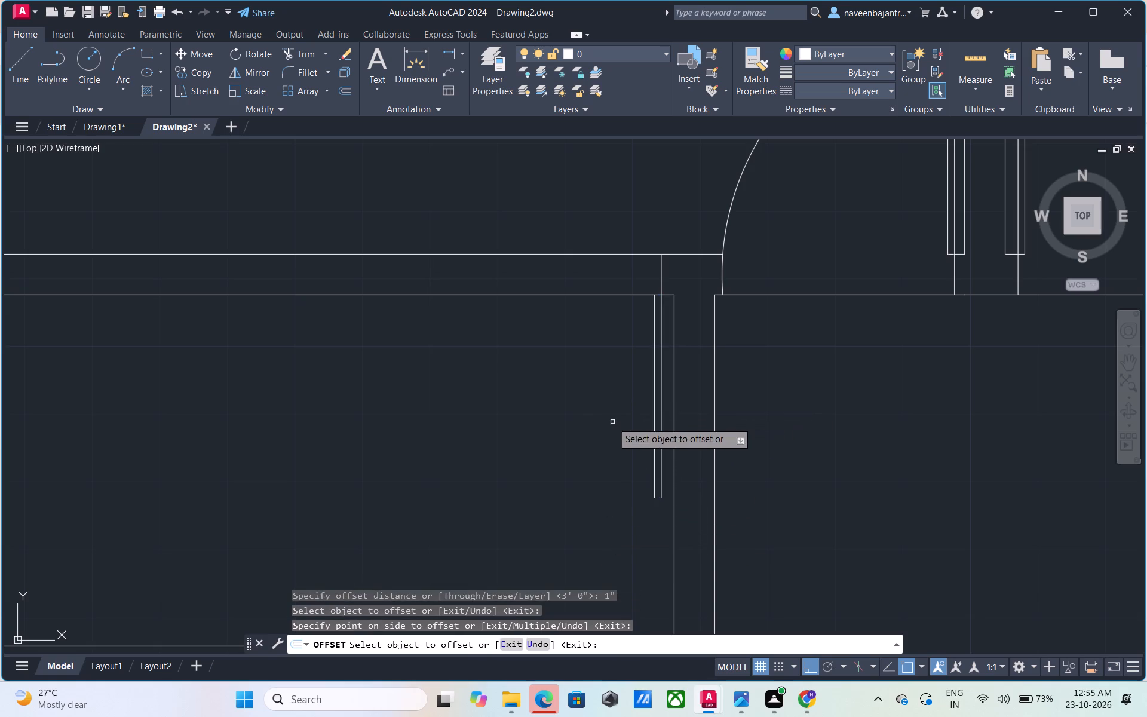
key("Escape")
Offset the small west room's door jamb line 2.5' to the west to mark the opening's other side.
type("O 2.5'")
key("Return")
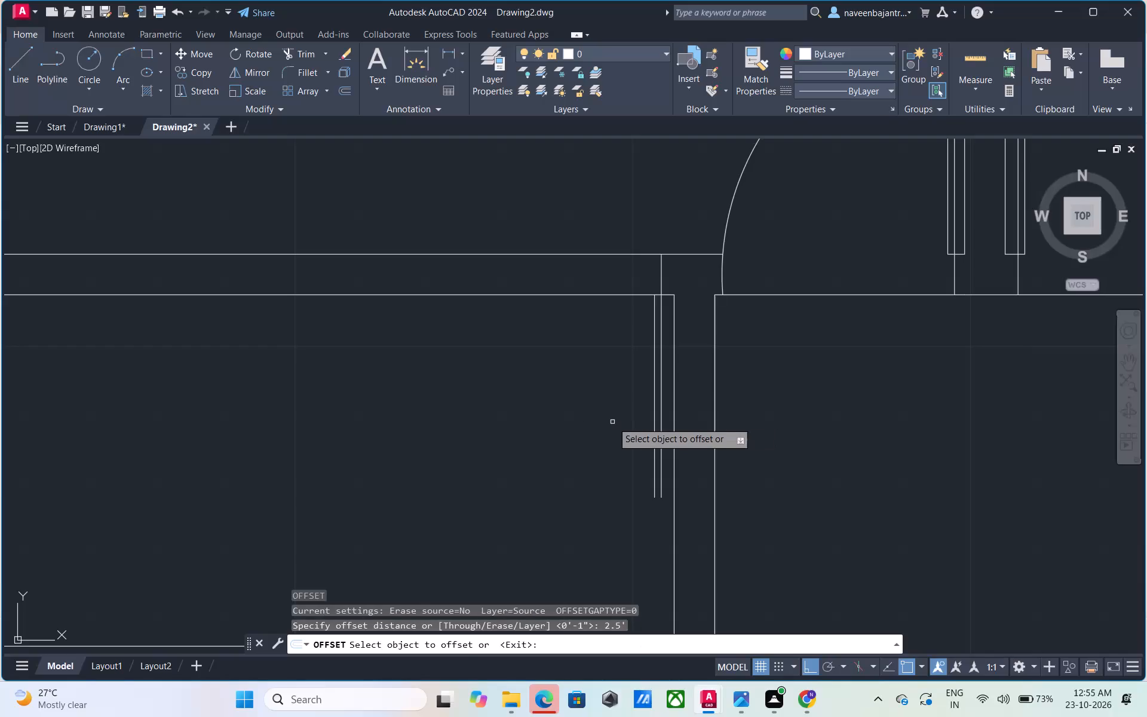
left_click(661, 278)
left_click(639, 282)
key("Escape")
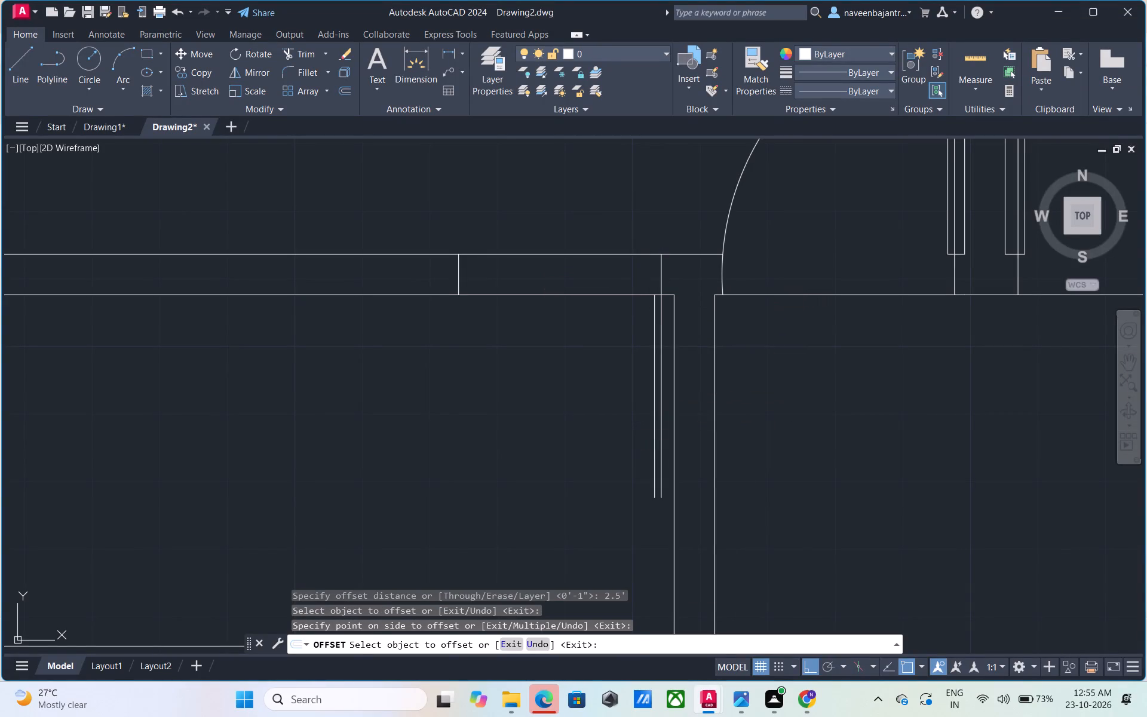
Trim the small west room's inner north wall line between the west jamb and the door leaf.
type("TR")
key("space")
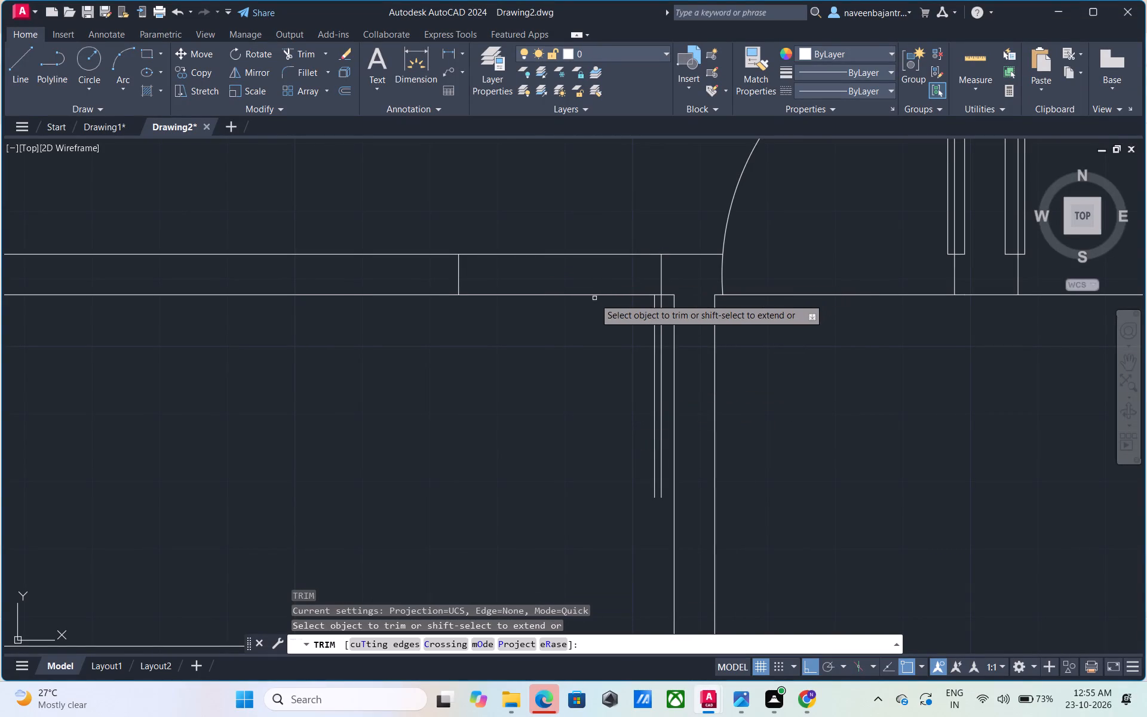
left_click(594, 296)
key("Escape")
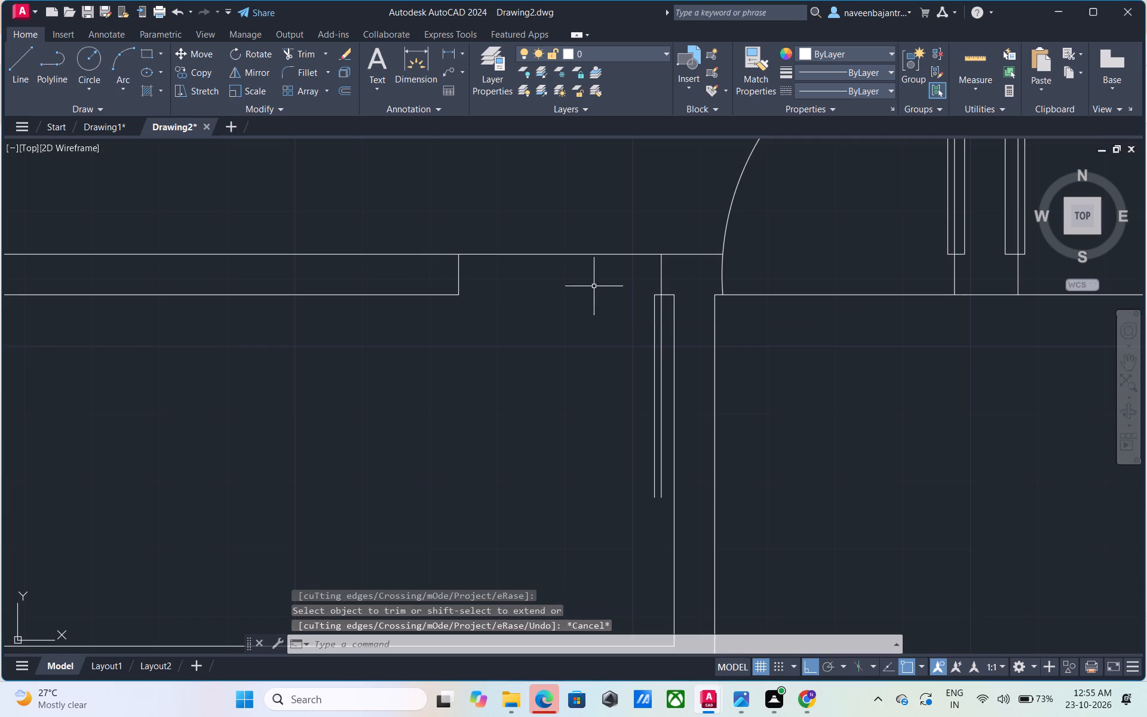
Draw the small west room's door swing arc from the east leaf line's lower end through the west jamb's lower end to its upper end.
left_click(120, 63)
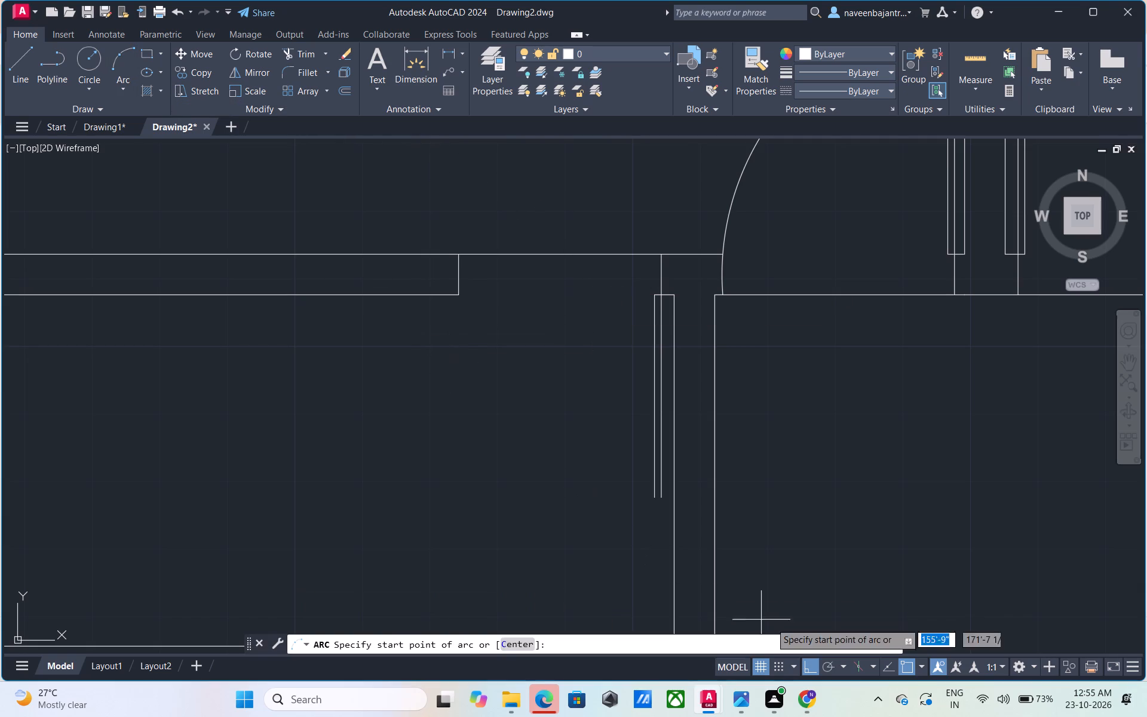
left_click(659, 500)
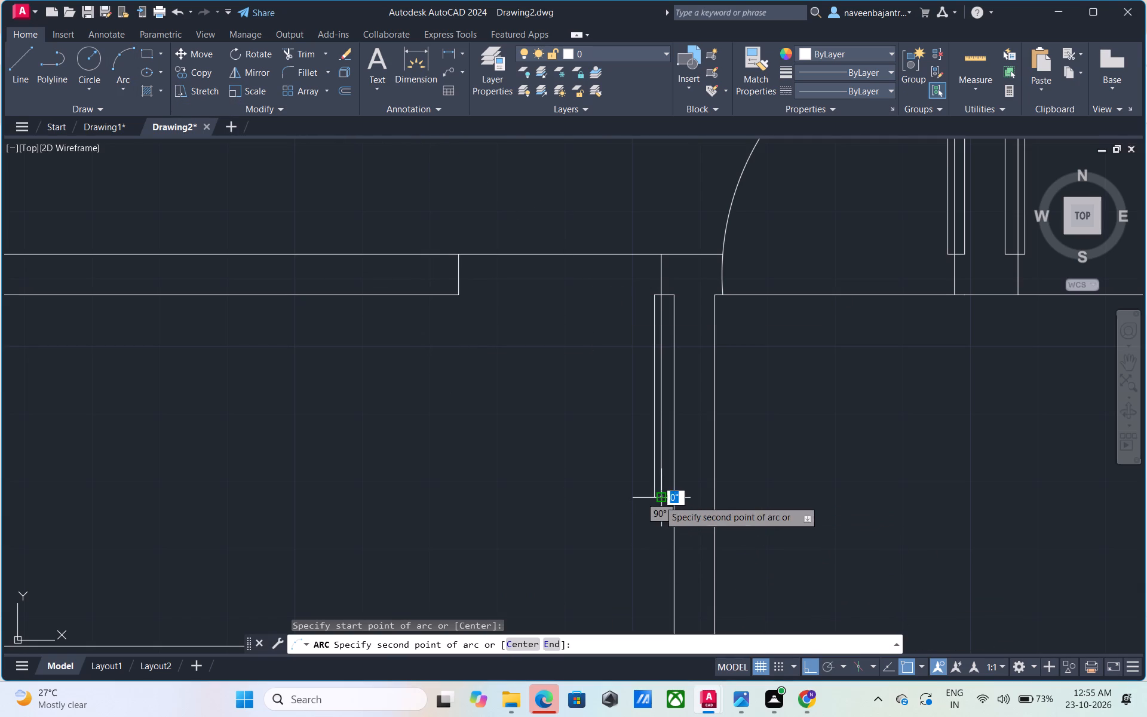
left_click(459, 297)
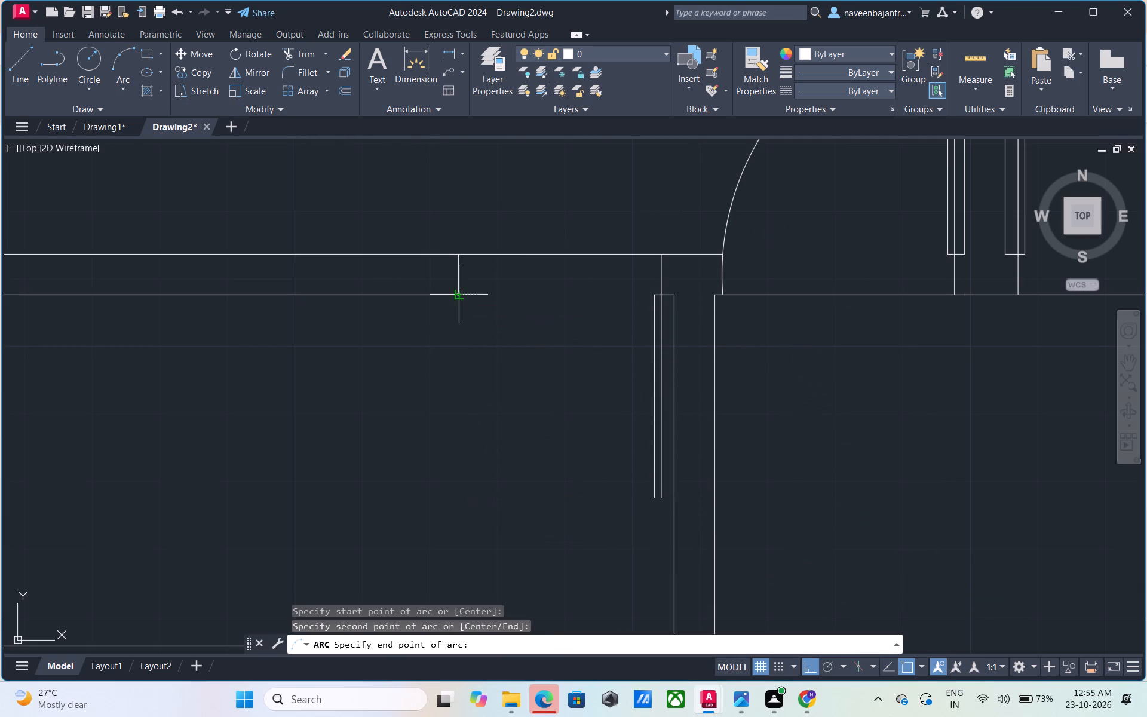
left_click(458, 255)
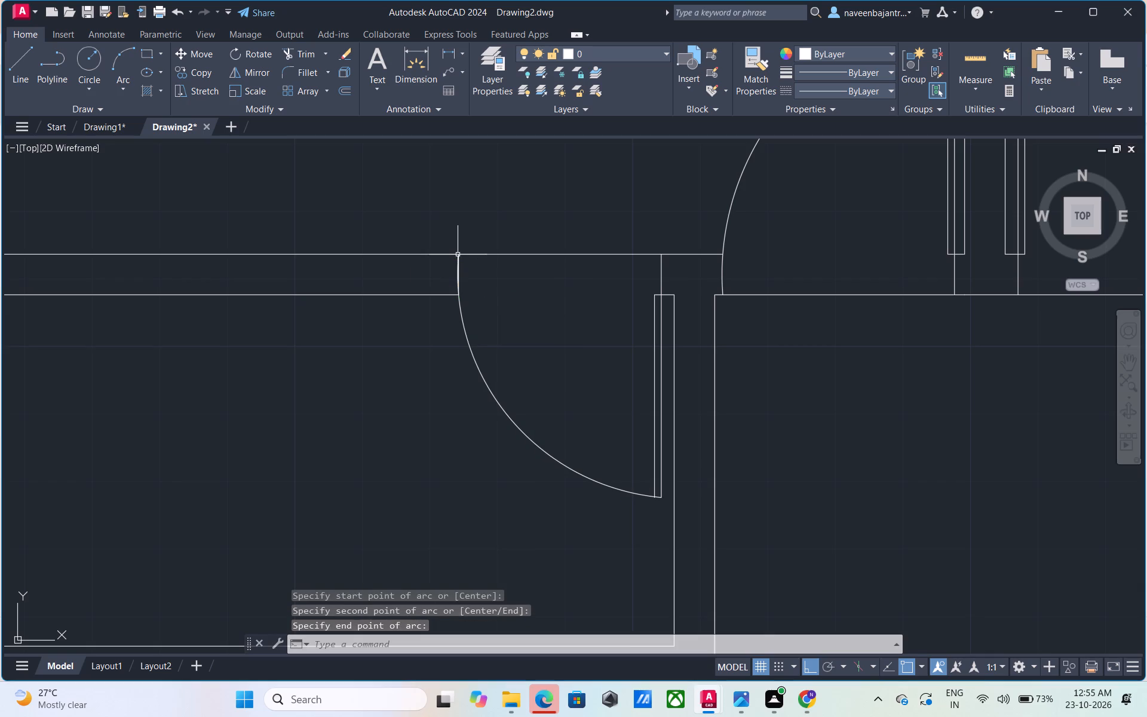
key("Escape")
Trim away the straight west jamb line beside the upper end of the small west room's door swing arc.
scroll(466, 285, "up", 3)
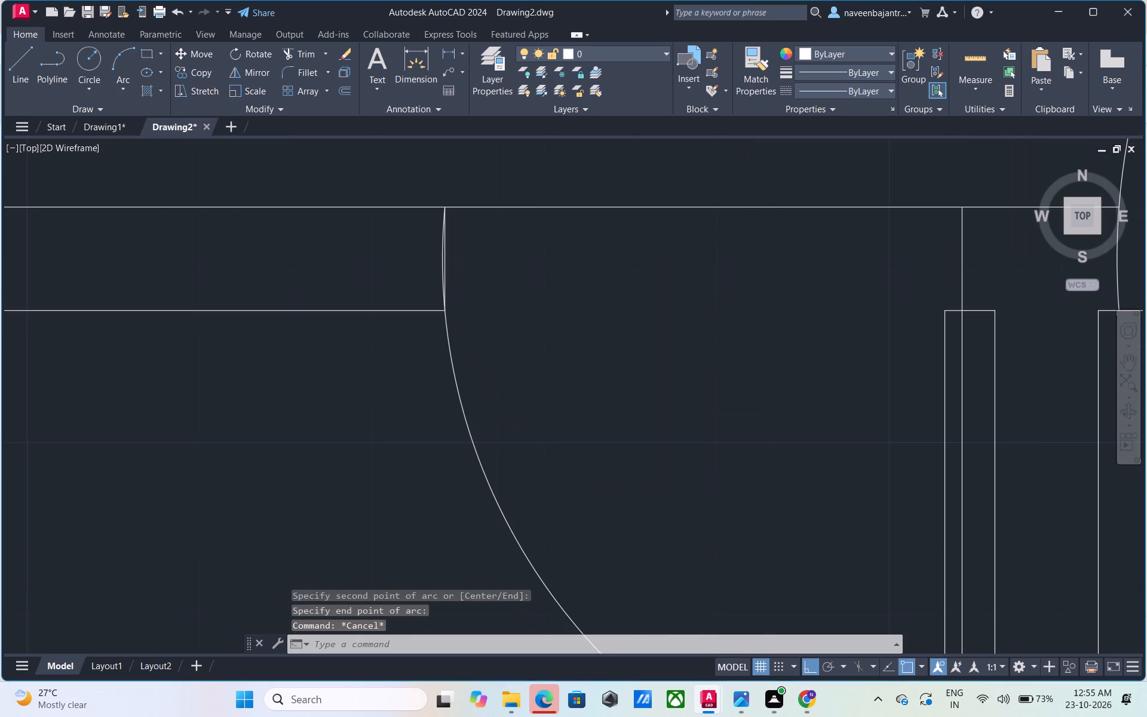
type("TR")
key("space")
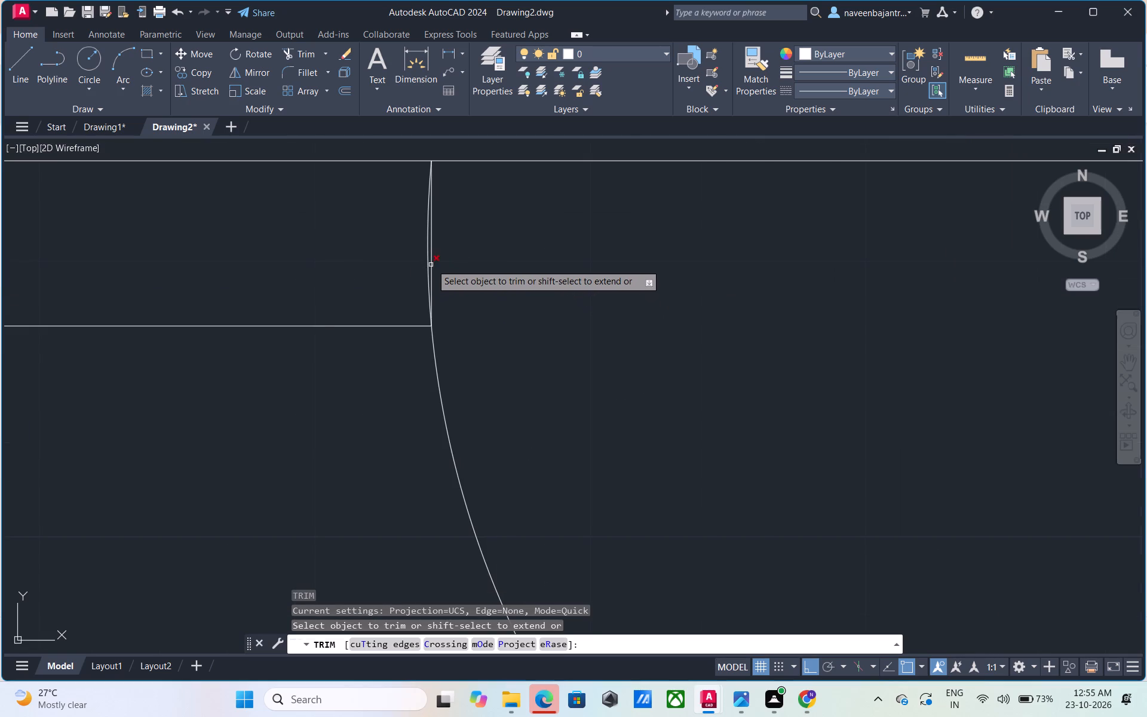
left_click(433, 263)
key("Escape")
Draw a short vertical jamb line across the southwest room's north wall, just west of the room's inner northeast corner.
scroll(454, 295, "down", 4)
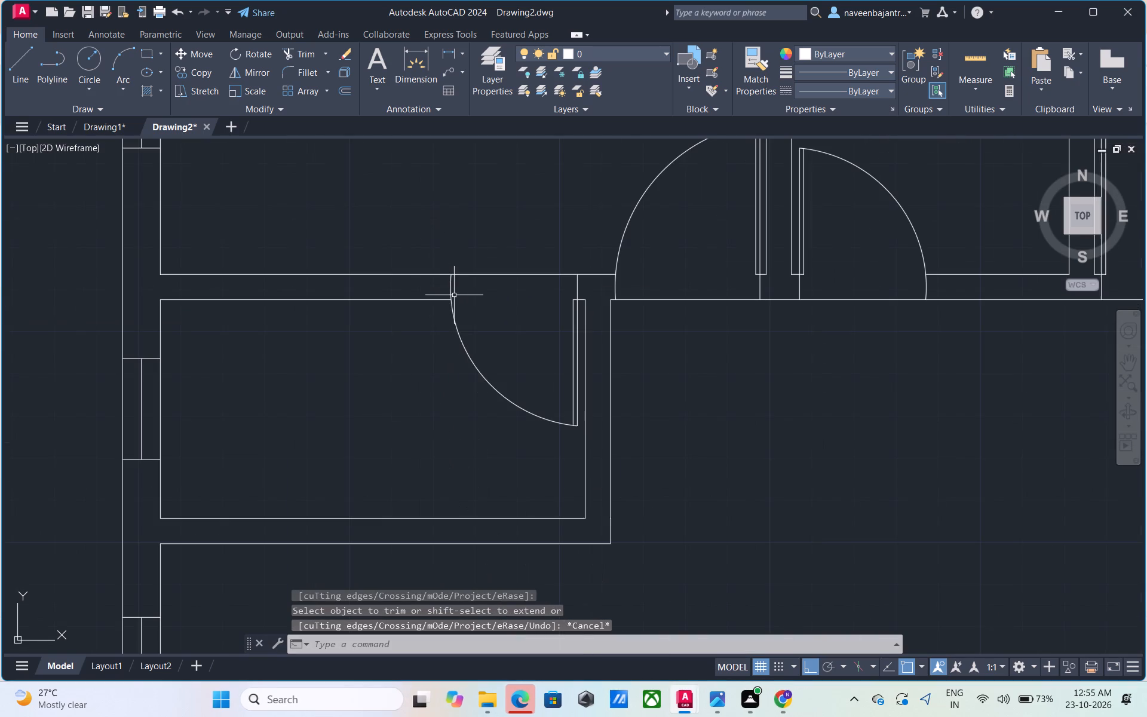
scroll(455, 296, "down", 3)
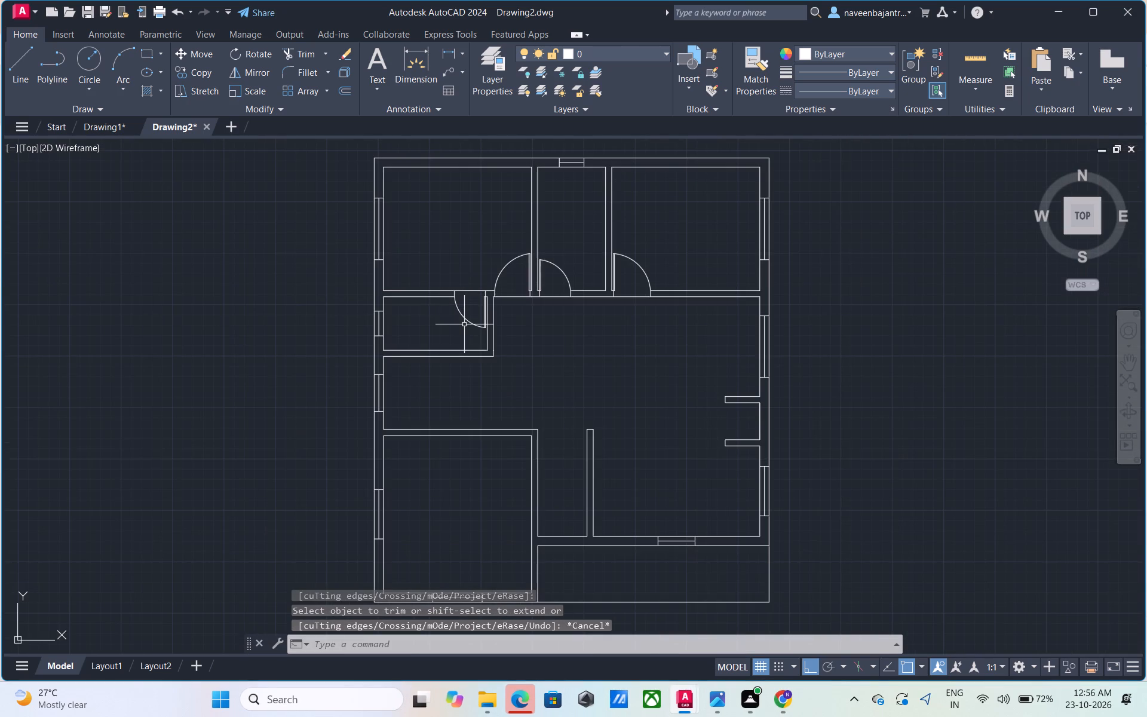
scroll(464, 324, "down", 1)
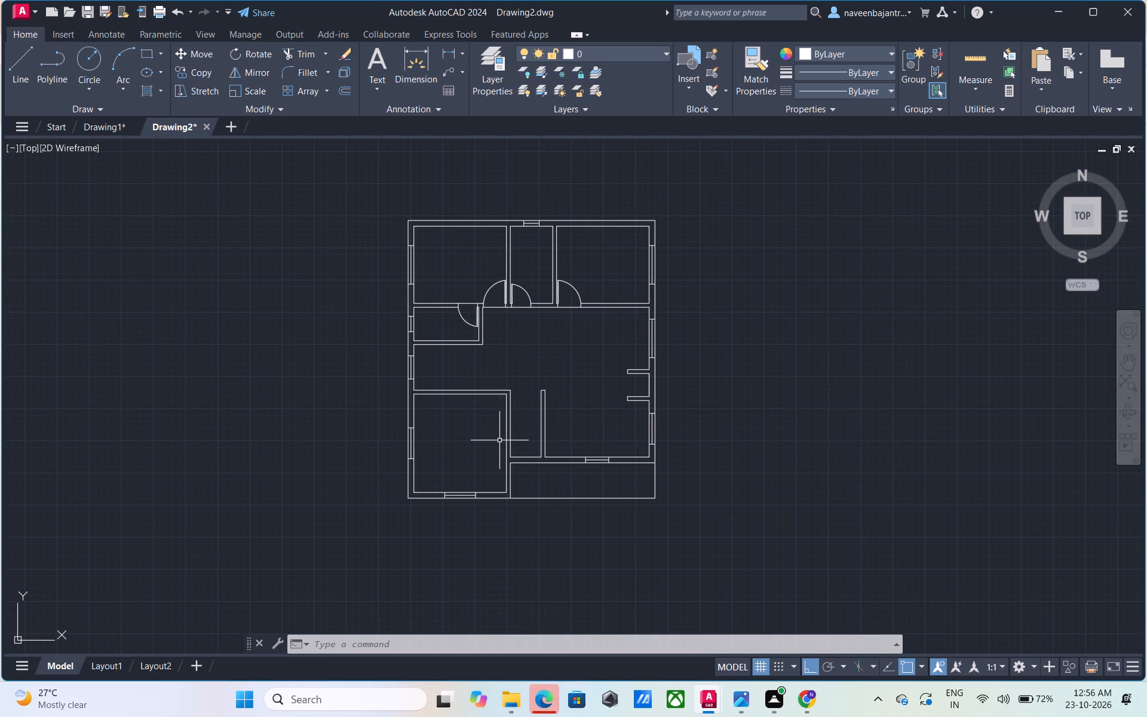
scroll(499, 441, "up", 3)
key("Escape")
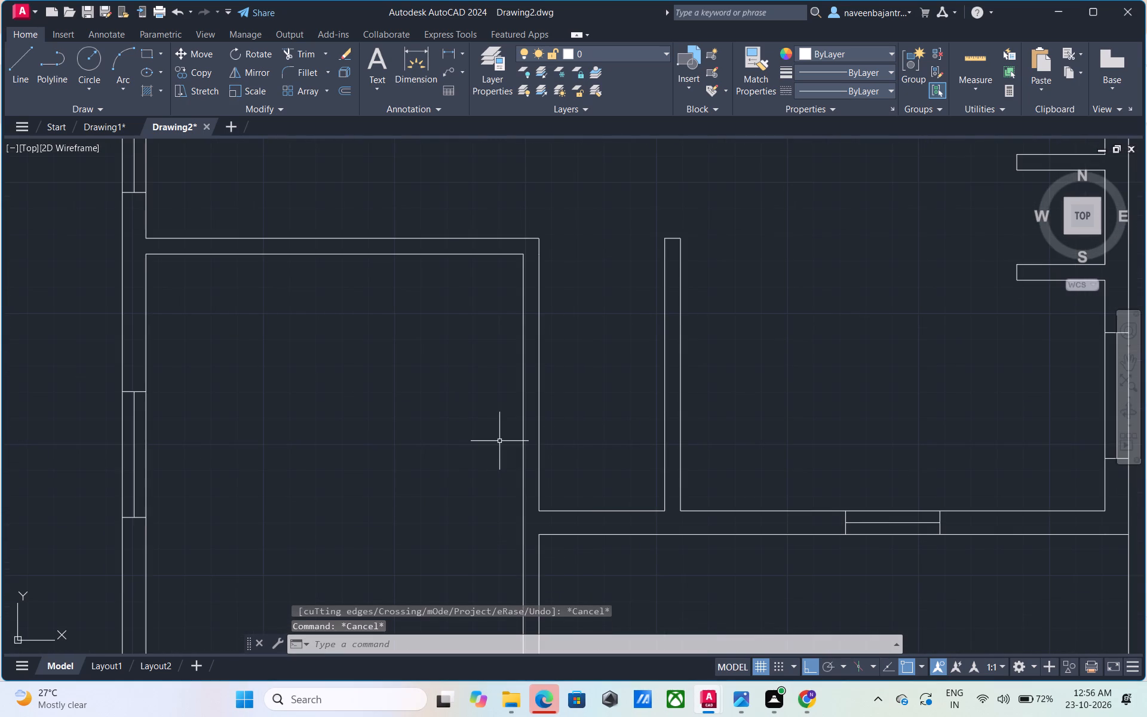
type("L")
key("space")
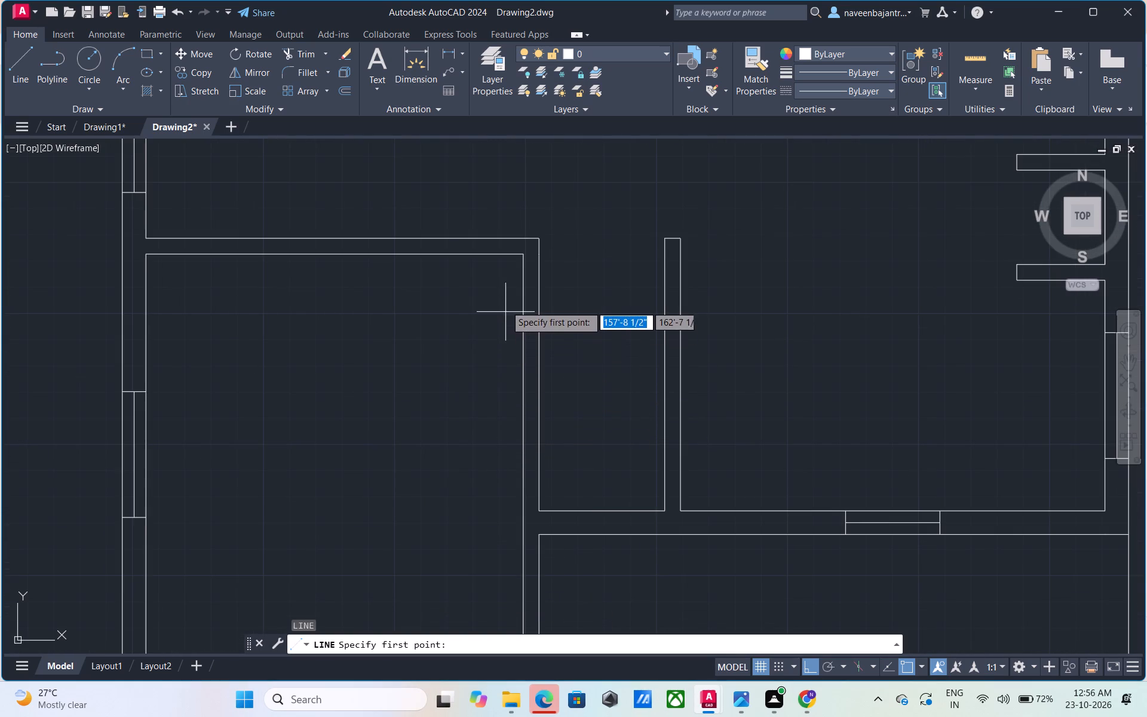
left_click(515, 268)
left_click(514, 226)
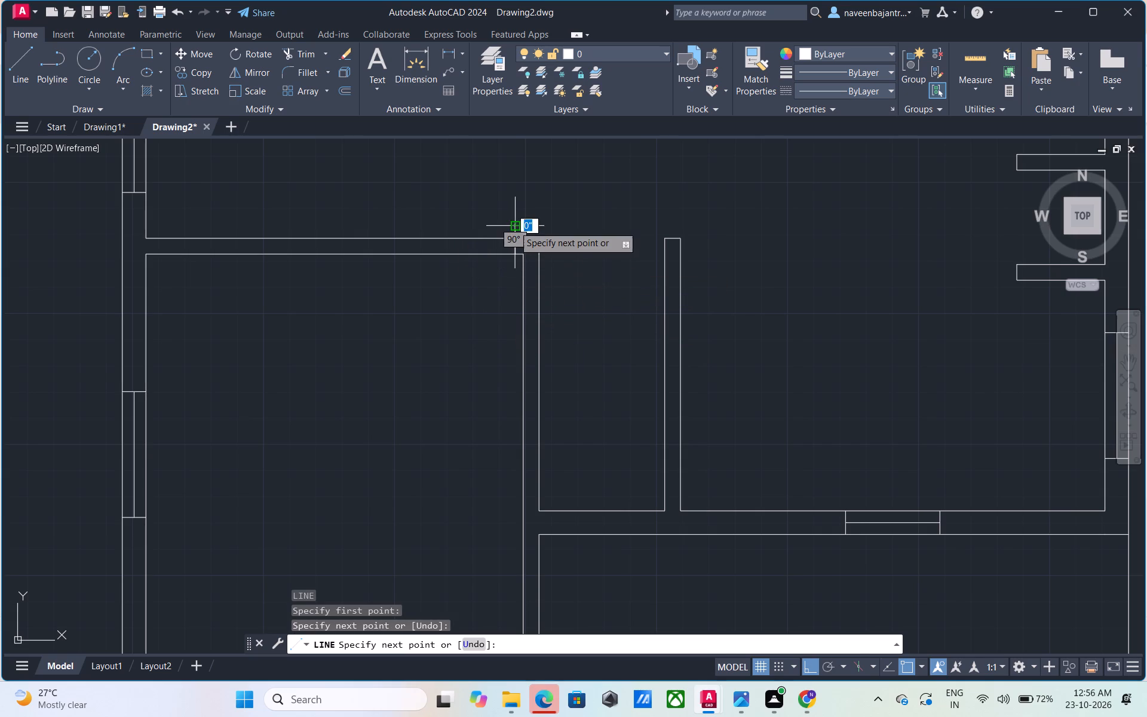
key("Escape")
Trim both ends of the new jamb line that project beyond the southwest room's north wall.
type("TR")
key("space")
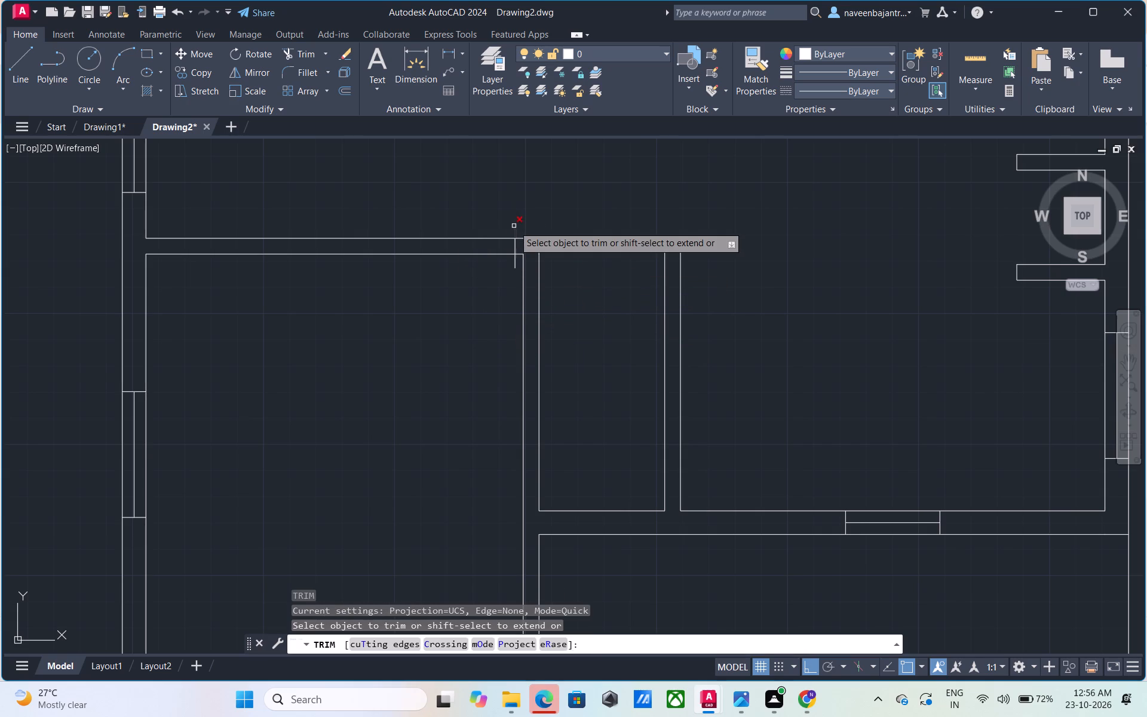
left_click(514, 226)
left_click(513, 268)
key("Escape")
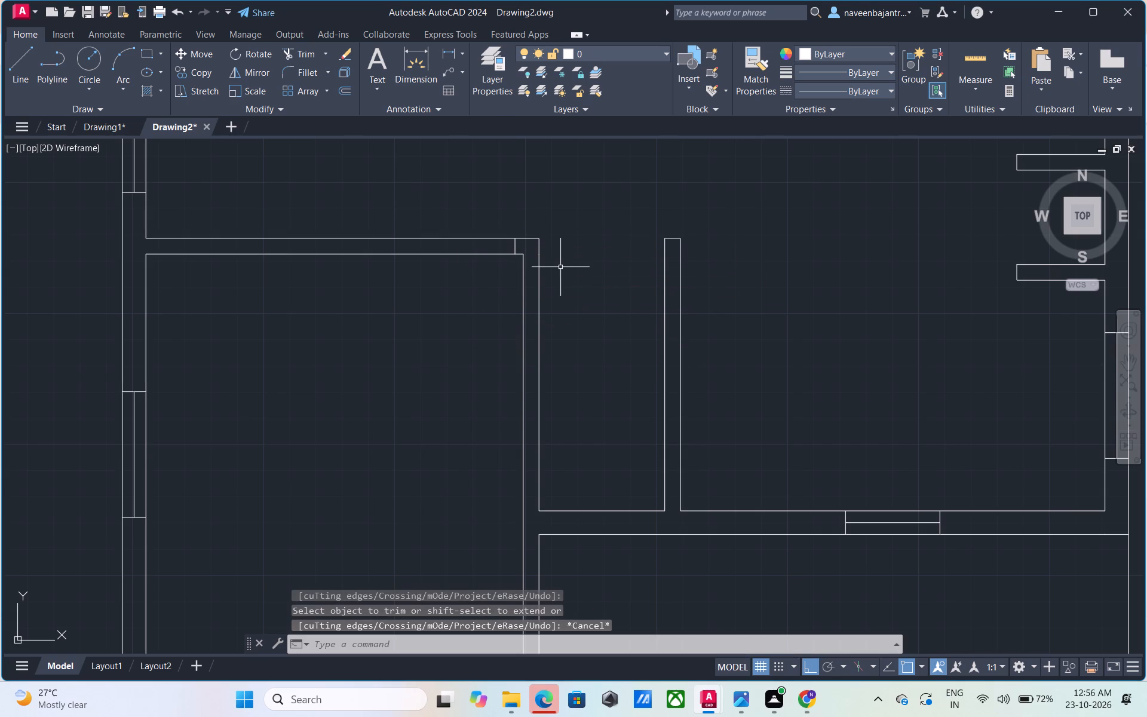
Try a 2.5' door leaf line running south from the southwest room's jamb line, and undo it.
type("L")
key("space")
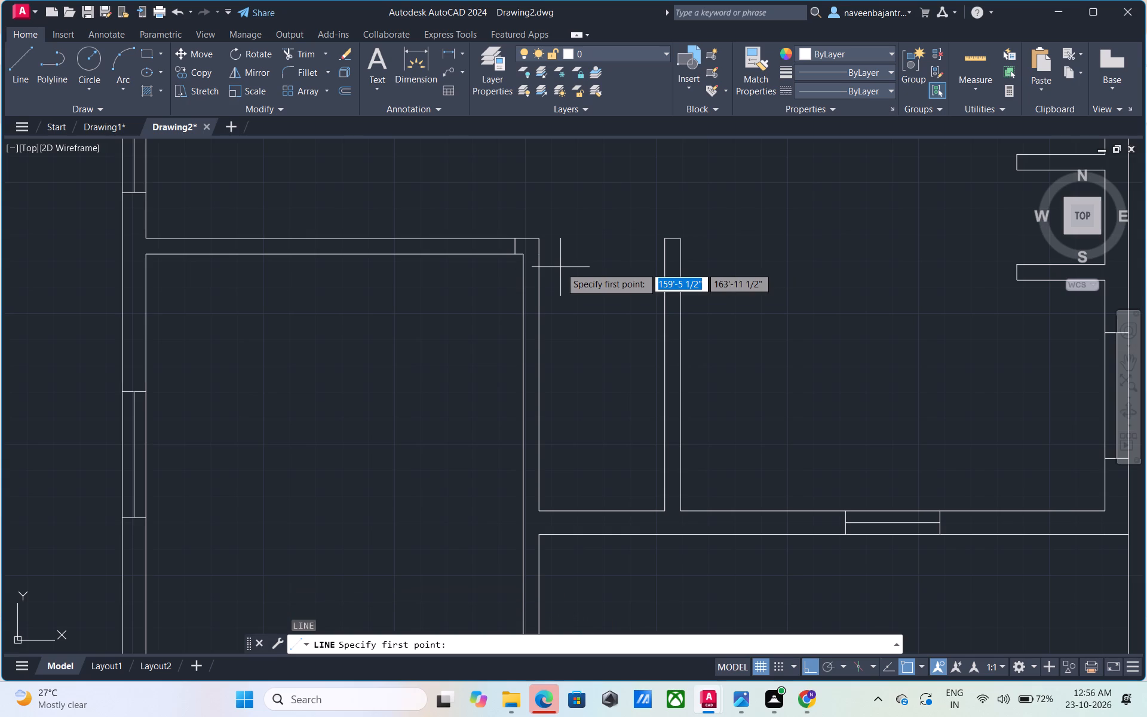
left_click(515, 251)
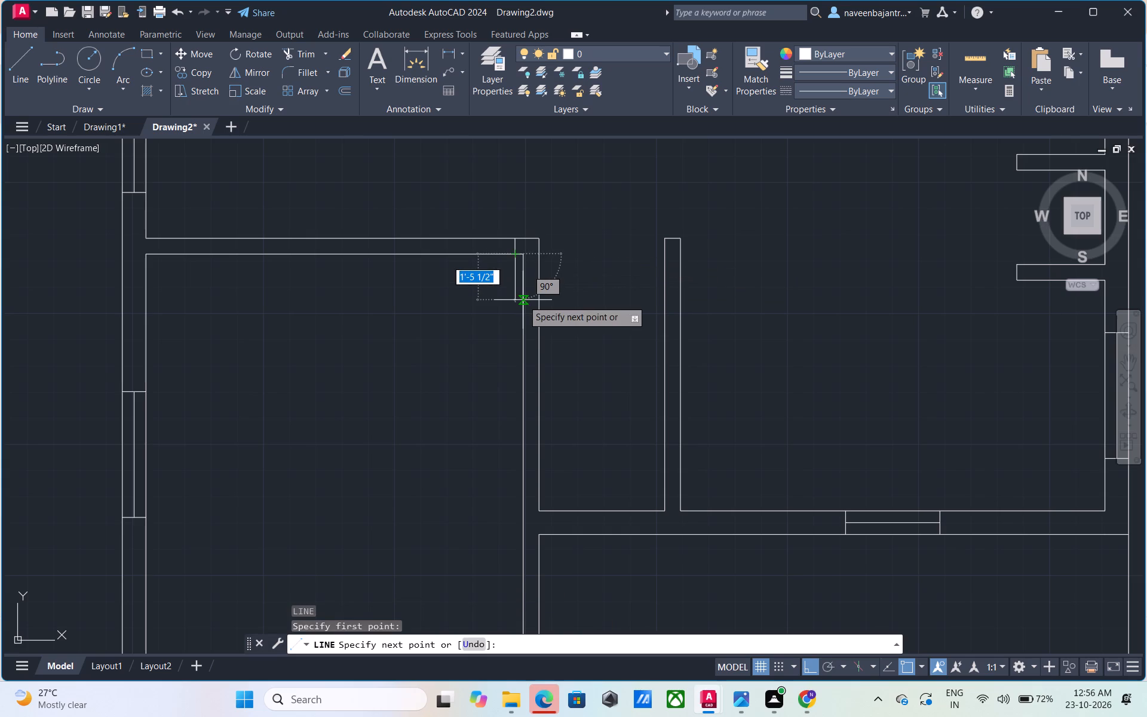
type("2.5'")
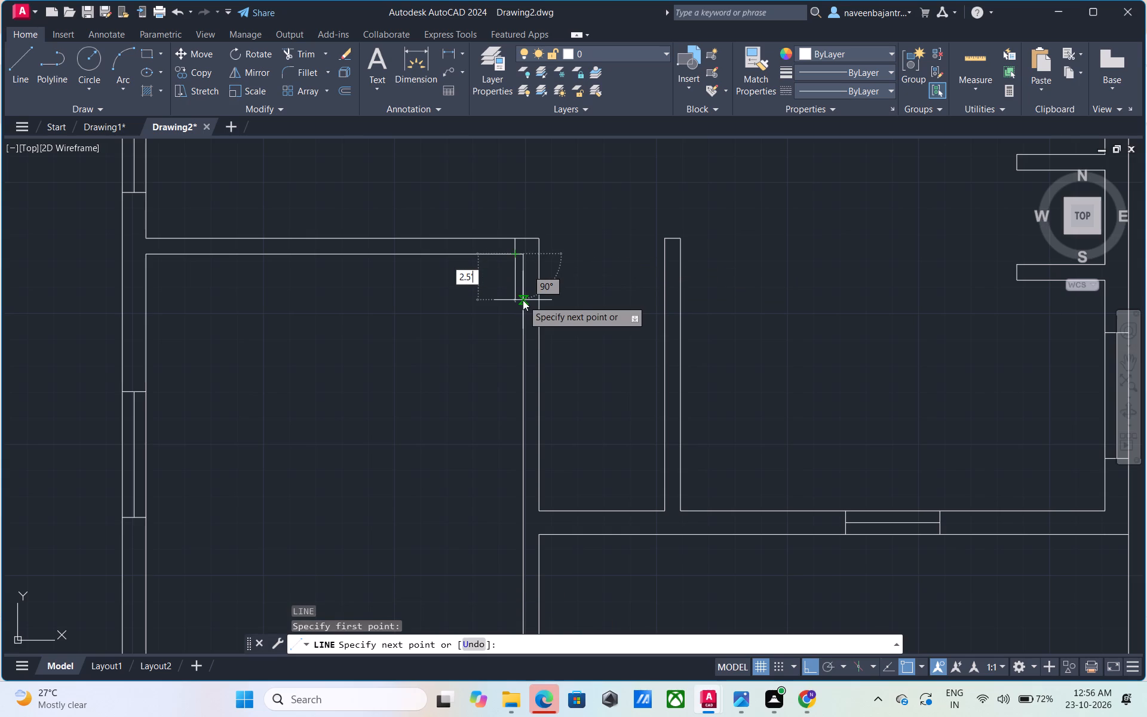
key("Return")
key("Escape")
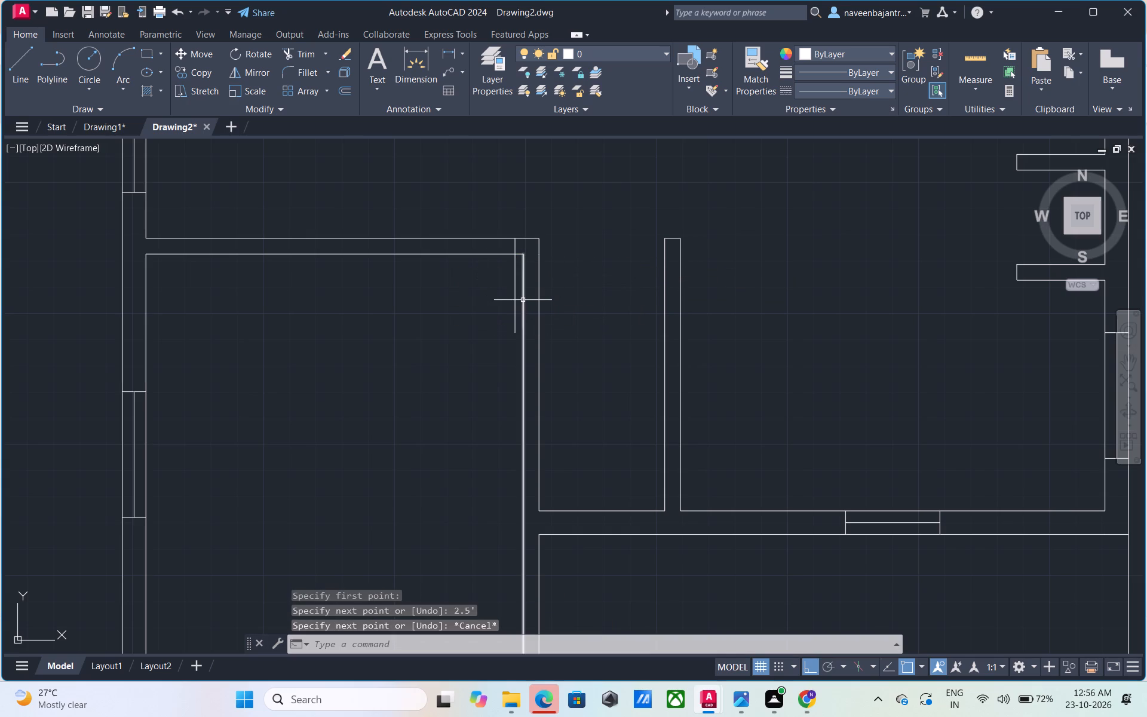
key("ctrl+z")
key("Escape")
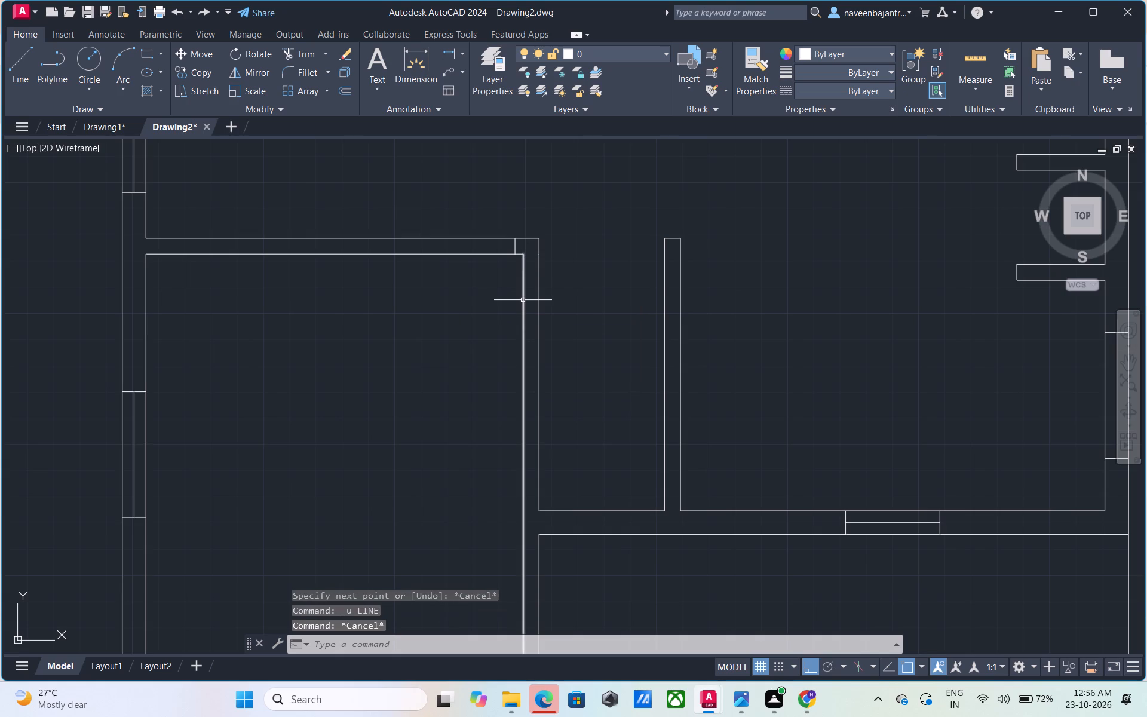
Draw a 3' door leaf line straight south from the lower end of the southwest room's jamb line.
type("L")
key("space")
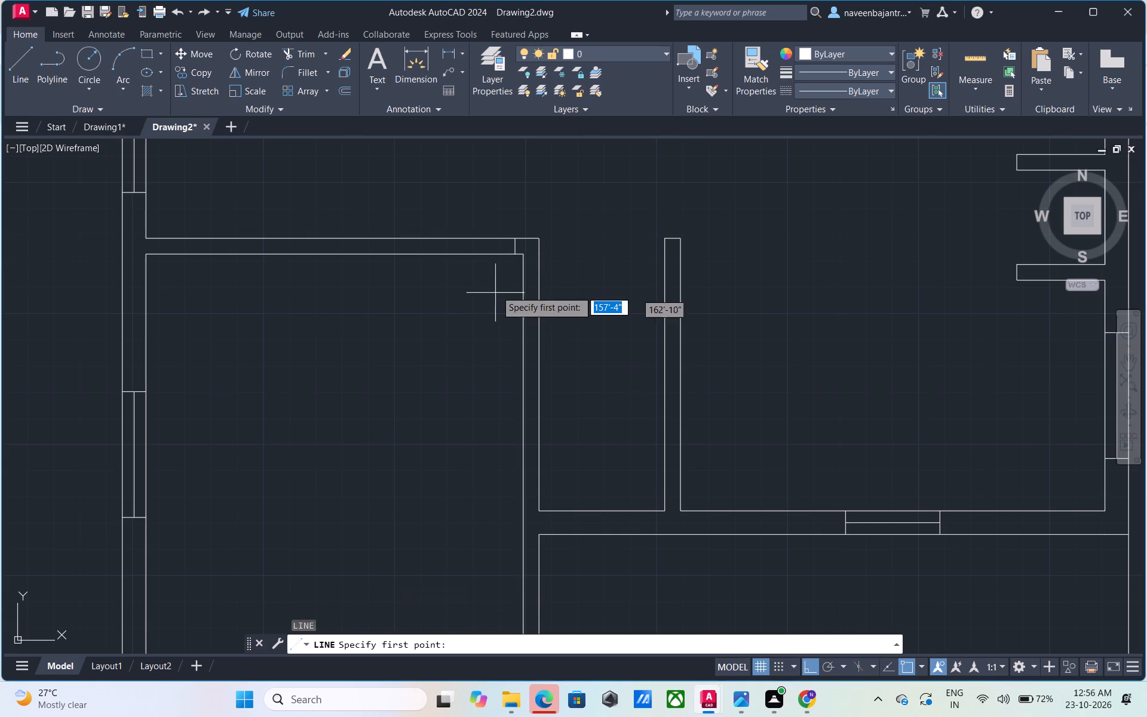
left_click(515, 258)
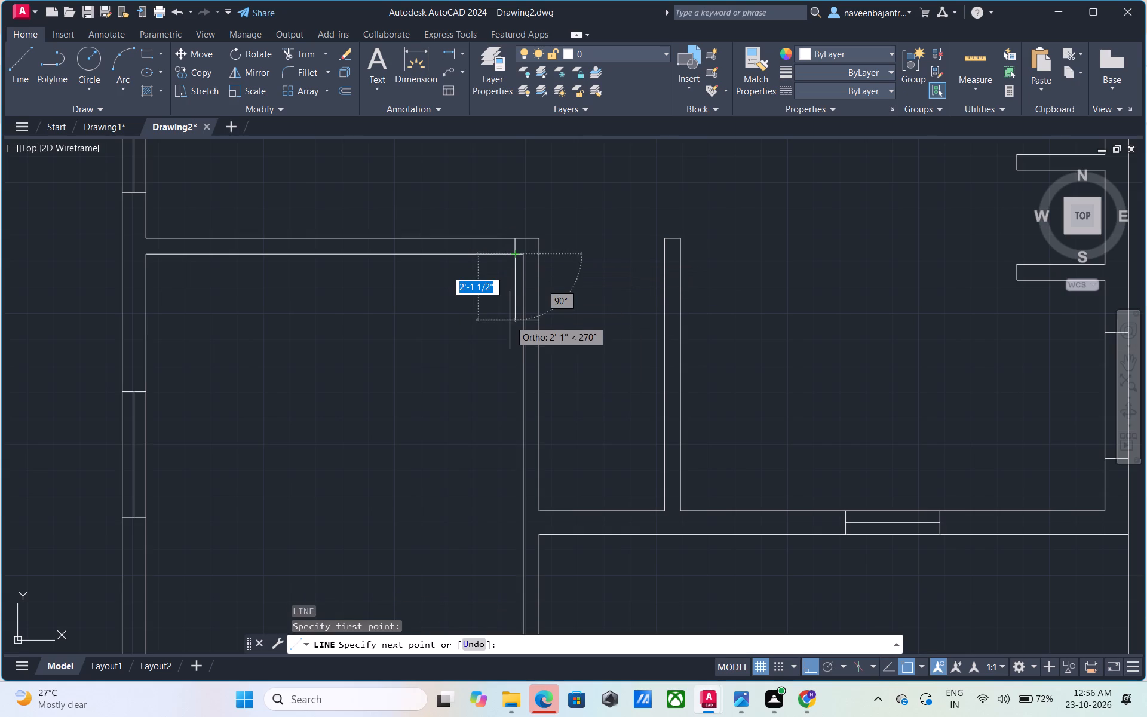
type("3'")
key("Return")
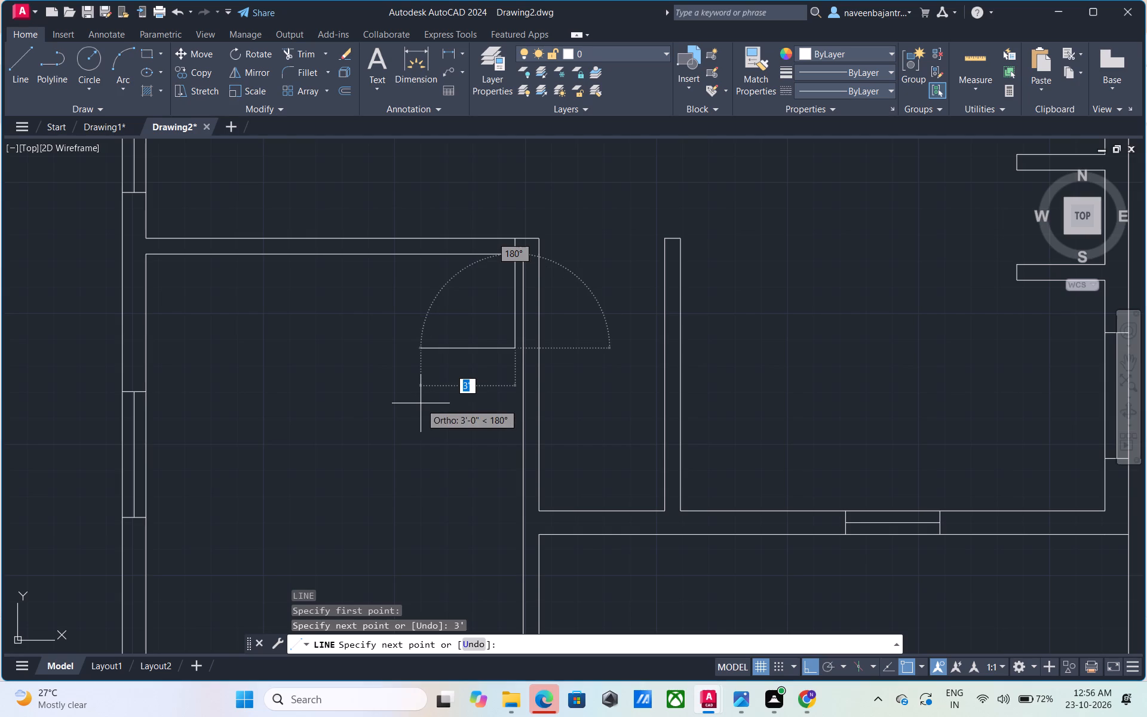
key("Escape")
Offset the southwest room's door leaf line 1" to the west to give the leaf its thickness.
type("O 1\"")
key("Return")
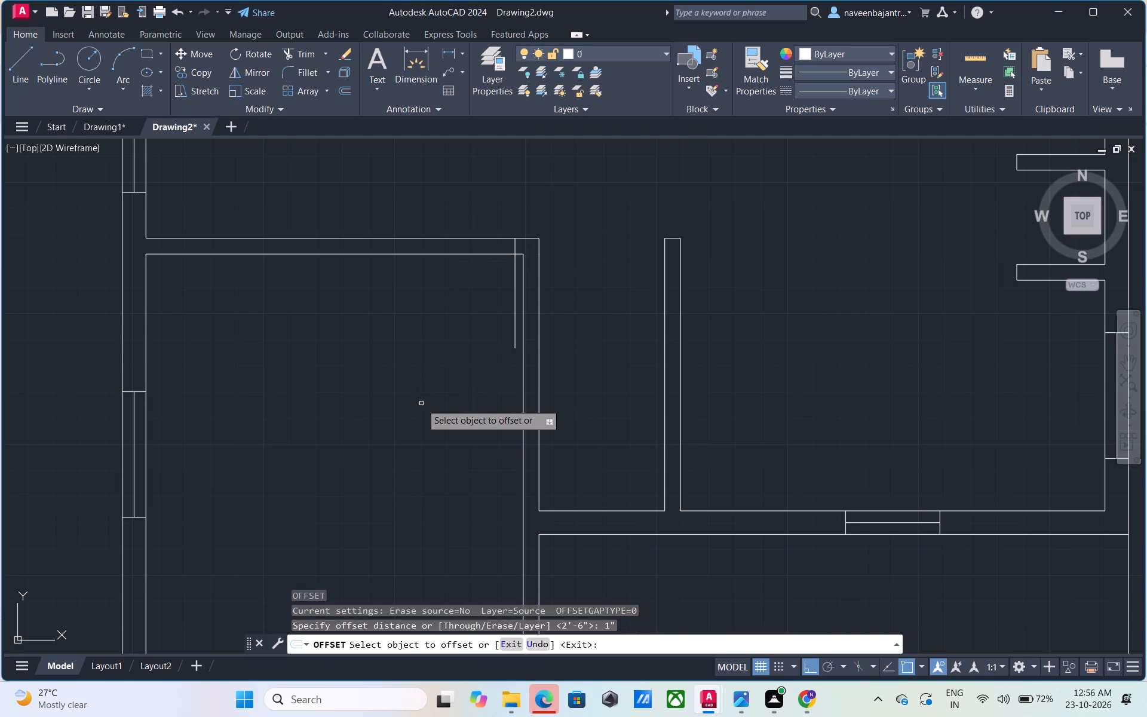
left_click(515, 320)
left_click(487, 326)
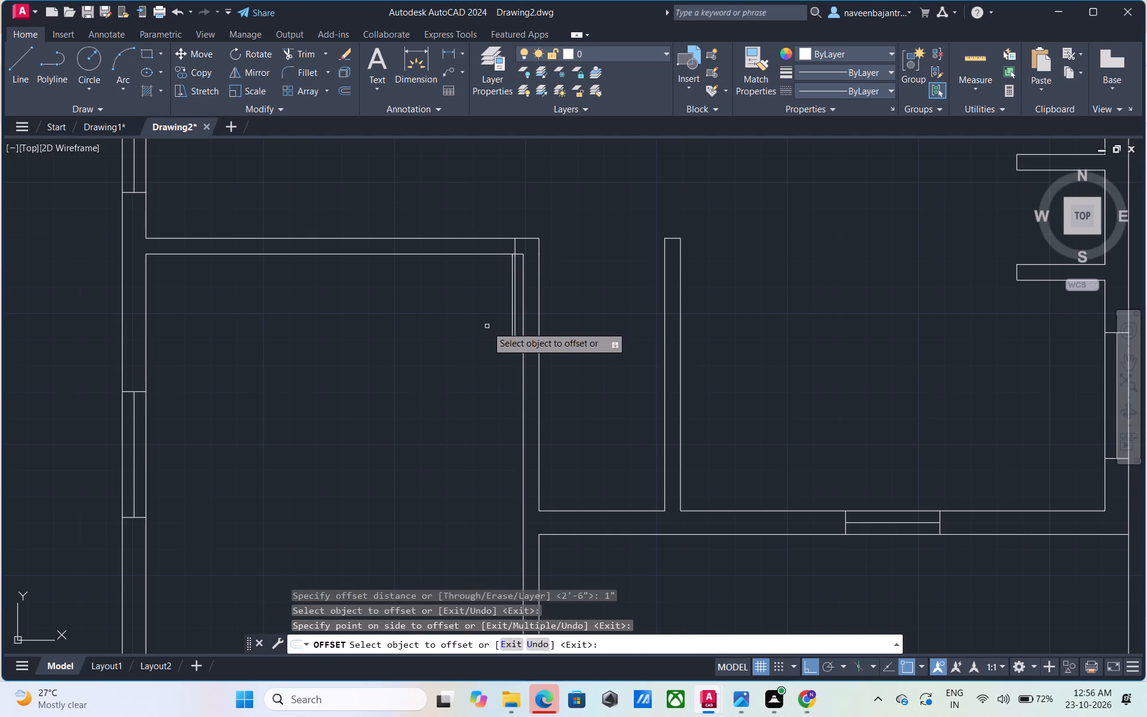
key("Escape")
Offset the southwest room's door jamb line 3' to the west to mark the opening's other side.
type("O 3'")
key("Return")
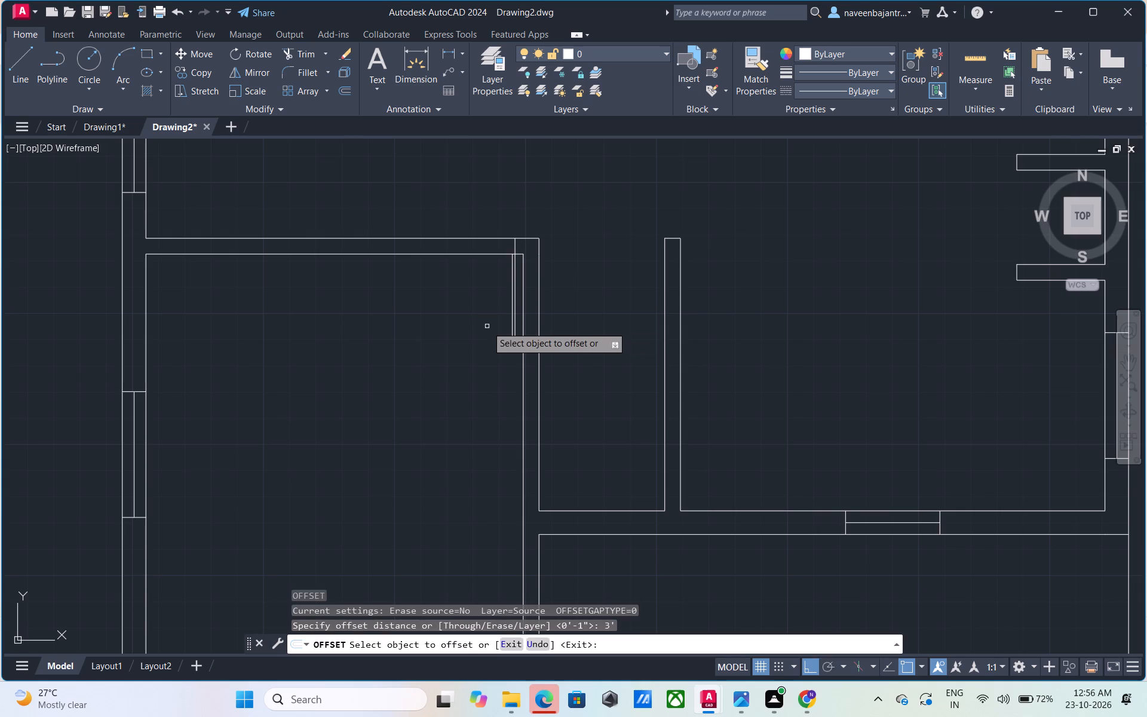
left_click(514, 242)
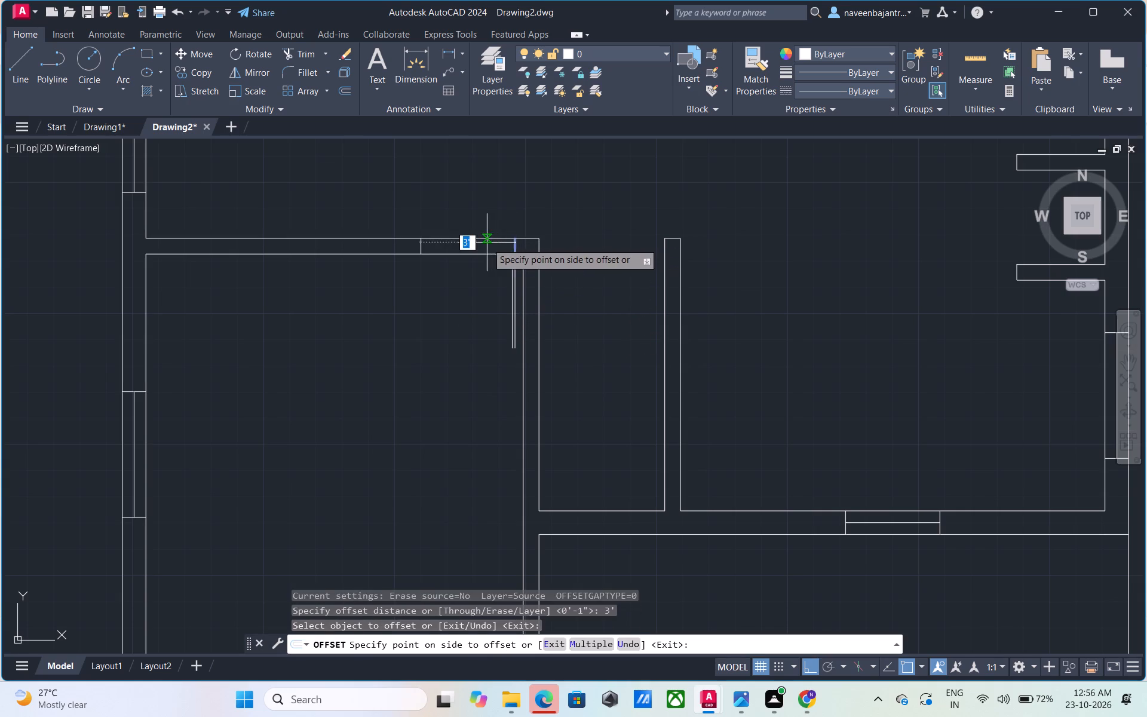
left_click(487, 243)
key("Escape")
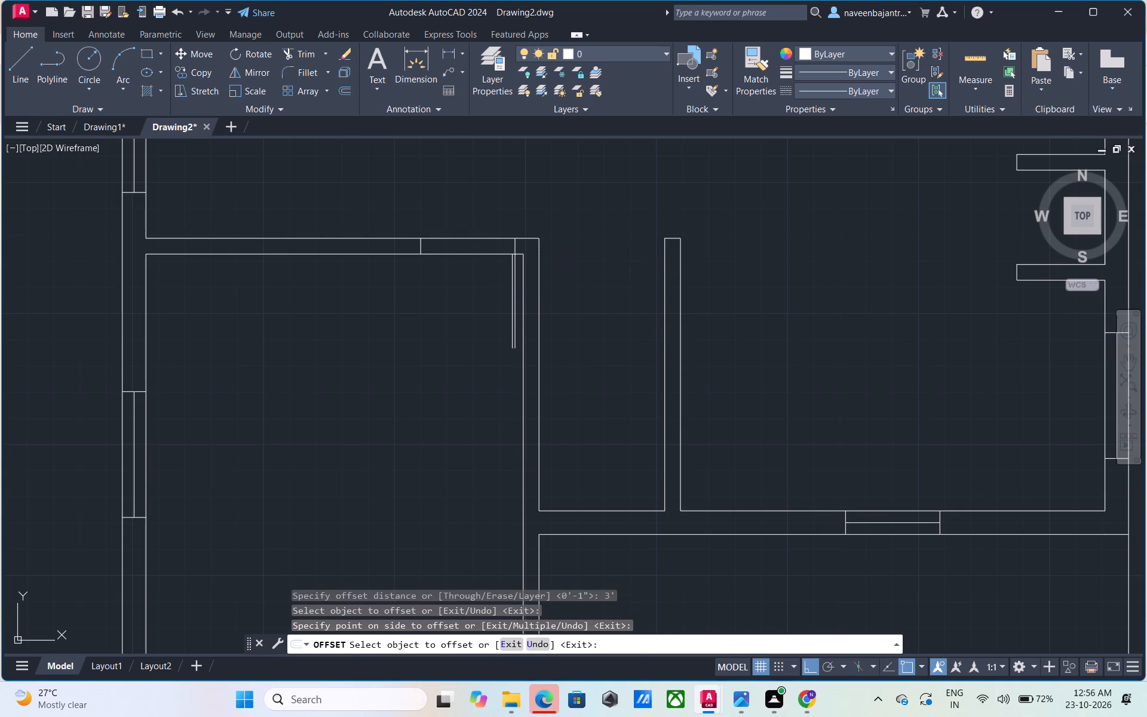
key("y")
key("Escape")
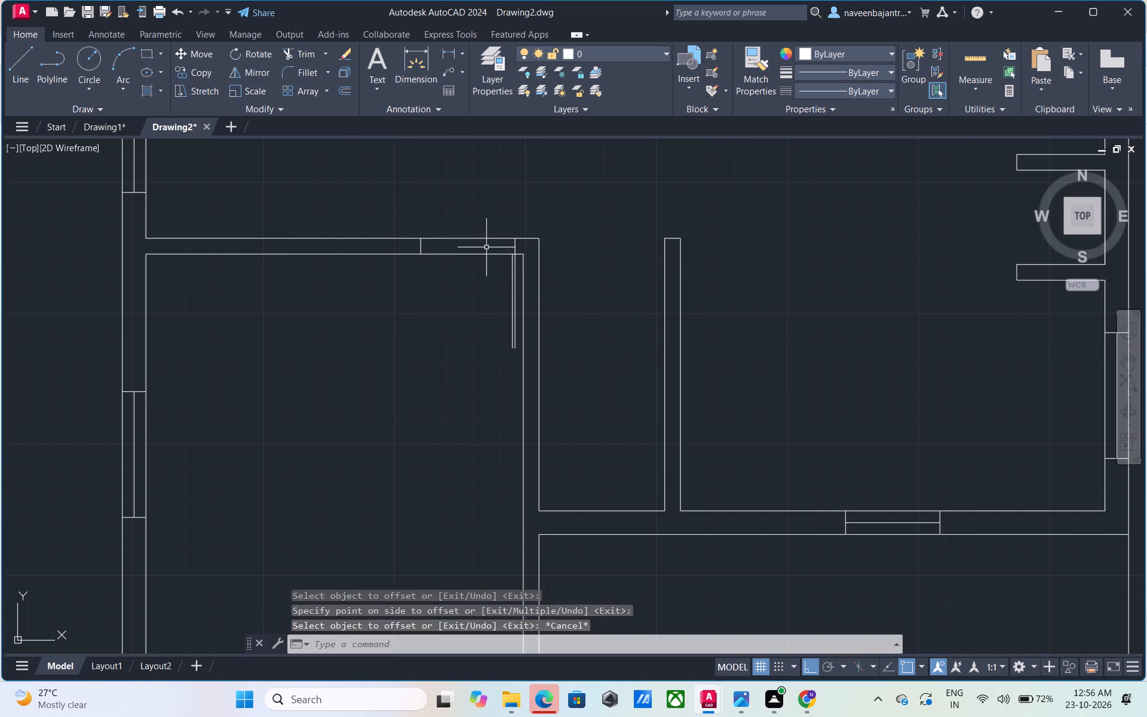
Trim the southwest room's inner north wall line between the west jamb and the door leaf.
type("TR")
key("space")
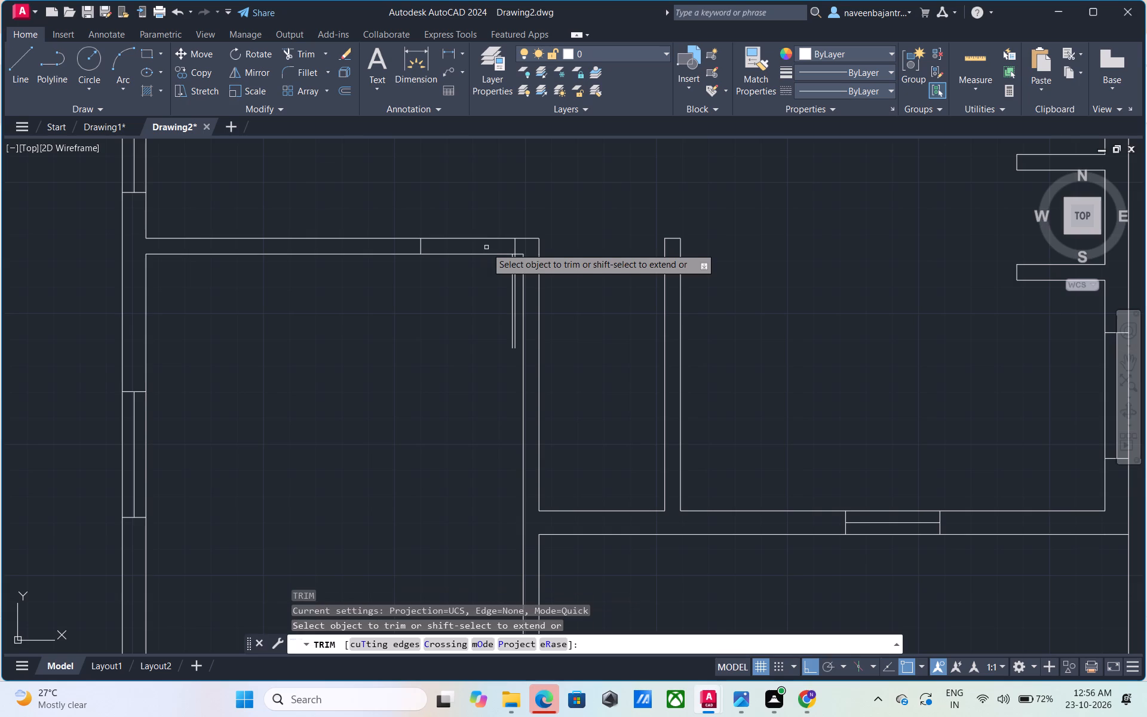
left_click(477, 255)
key("Escape")
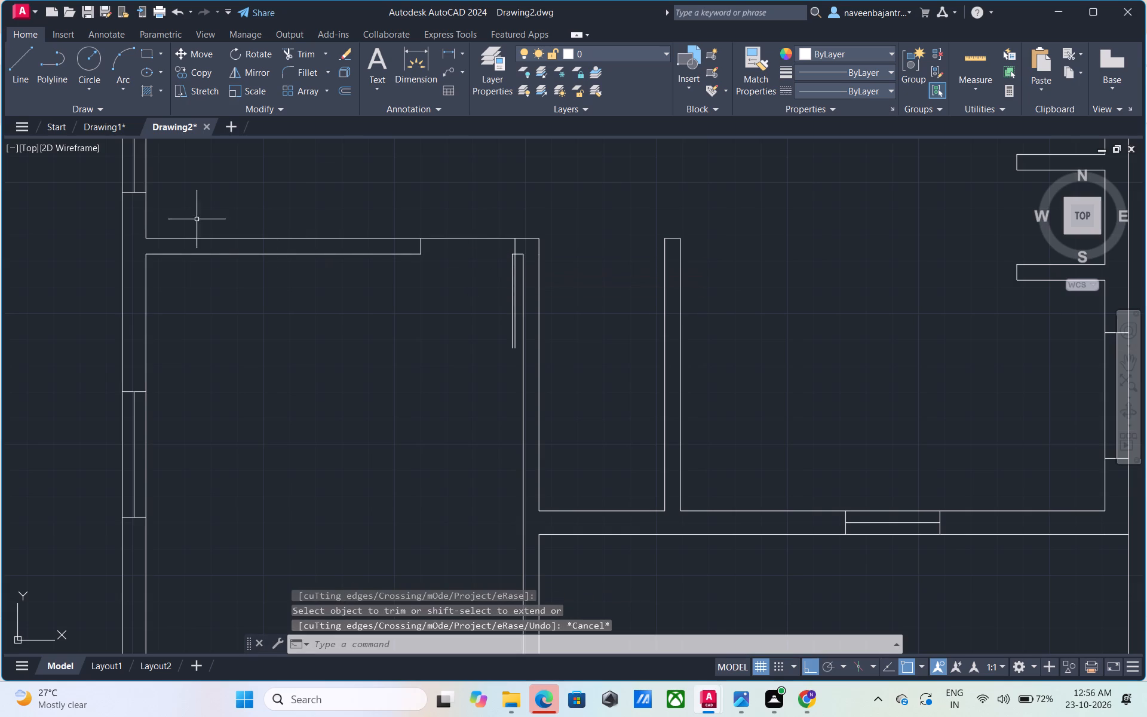
Draw the southwest room's door swing arc from the east leaf line's lower end through the west jamb's lower end to its upper end.
left_click(122, 60)
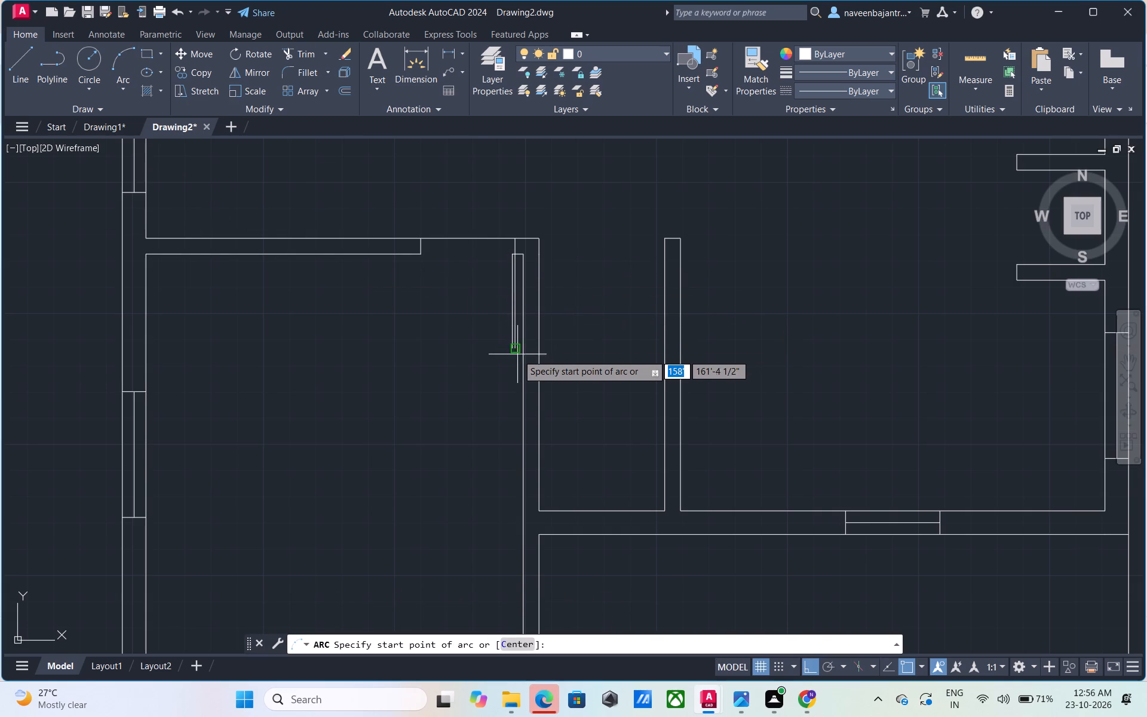
scroll(517, 354, "up", 1)
left_click(513, 347)
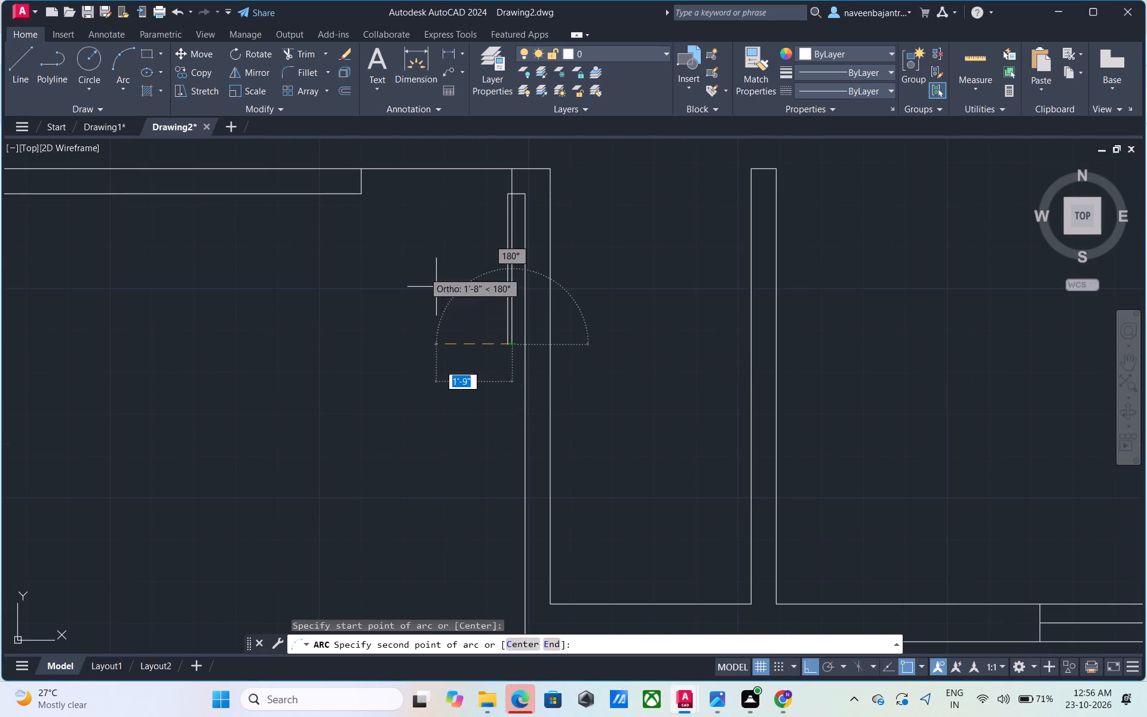
left_click(363, 195)
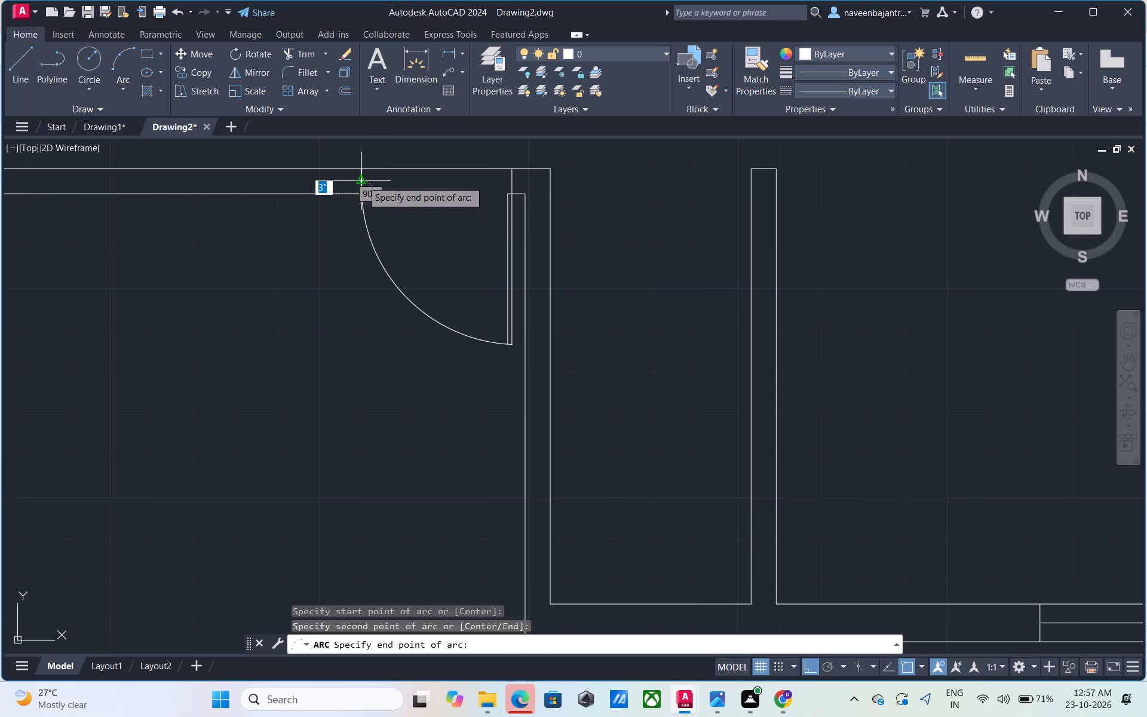
left_click(362, 171)
key("Escape")
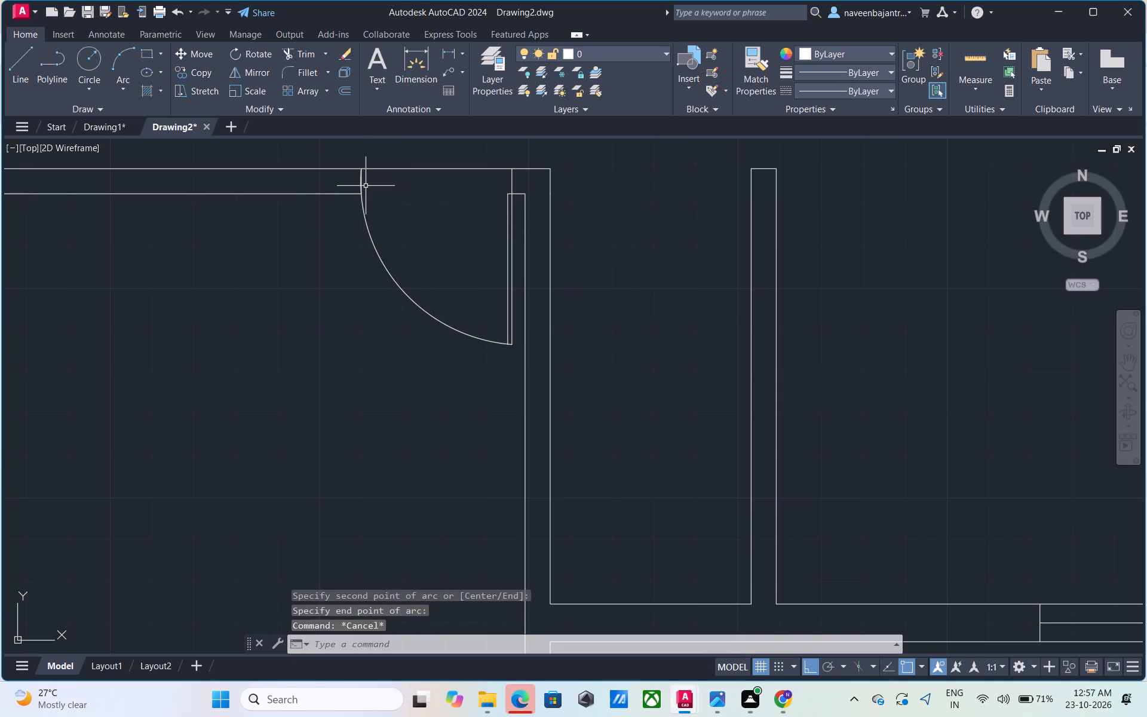
Trim away the straight west jamb line beside the upper end of the southwest room's door swing arc.
scroll(366, 186, "up", 3)
middle_click_drag(366, 181, 375, 215)
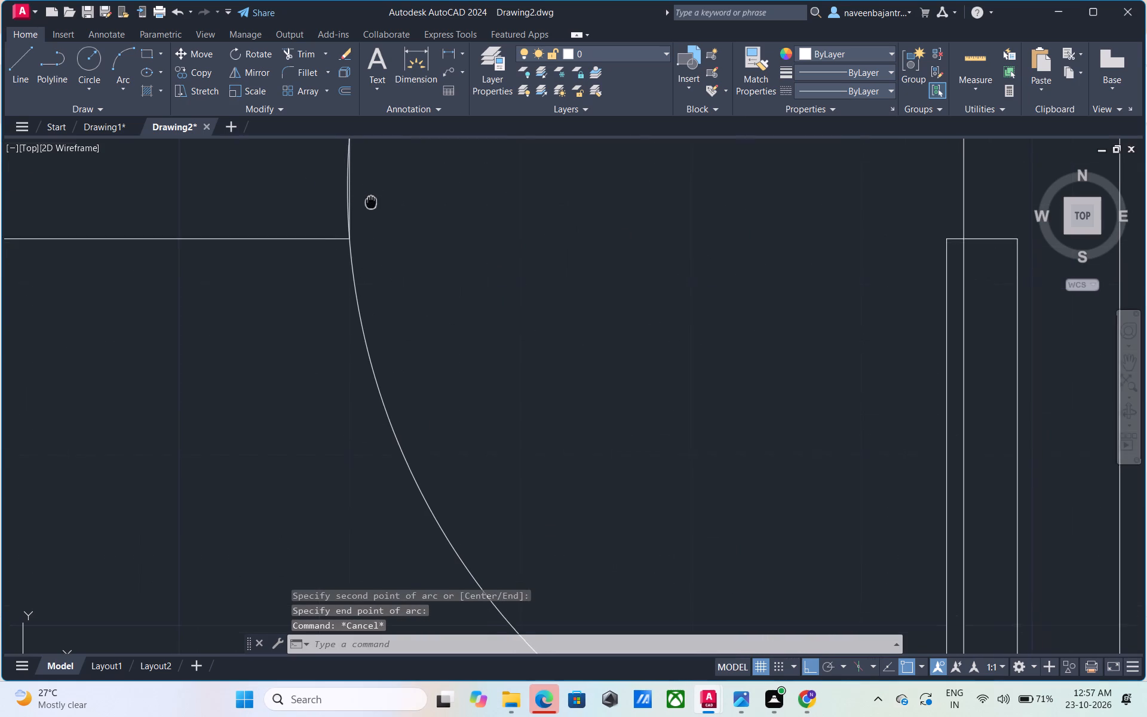
middle_click_drag(375, 215, 381, 253)
scroll(381, 253, "up", 2)
key("Escape")
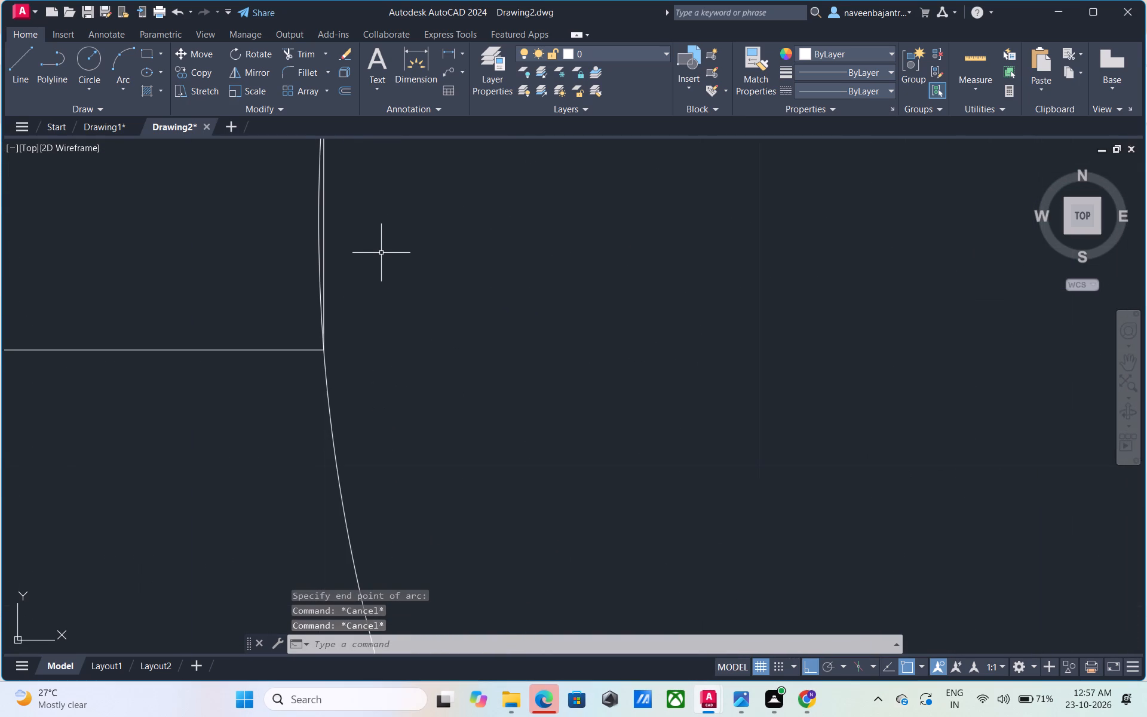
type("TR")
key("space")
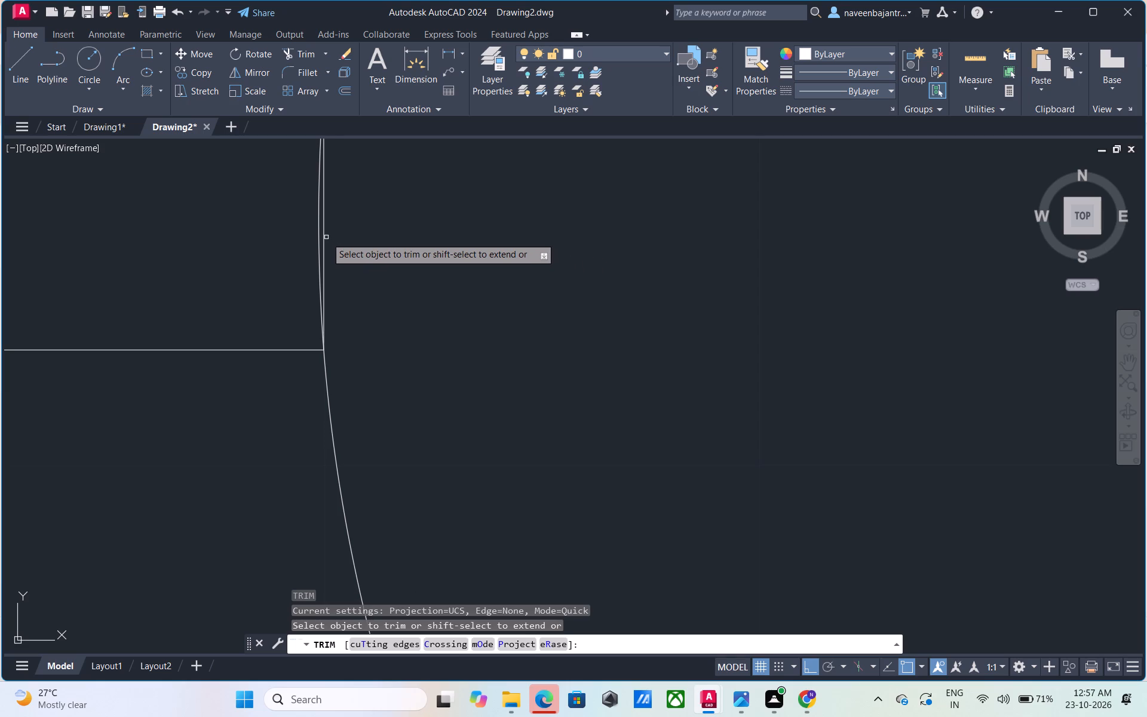
left_click(326, 231)
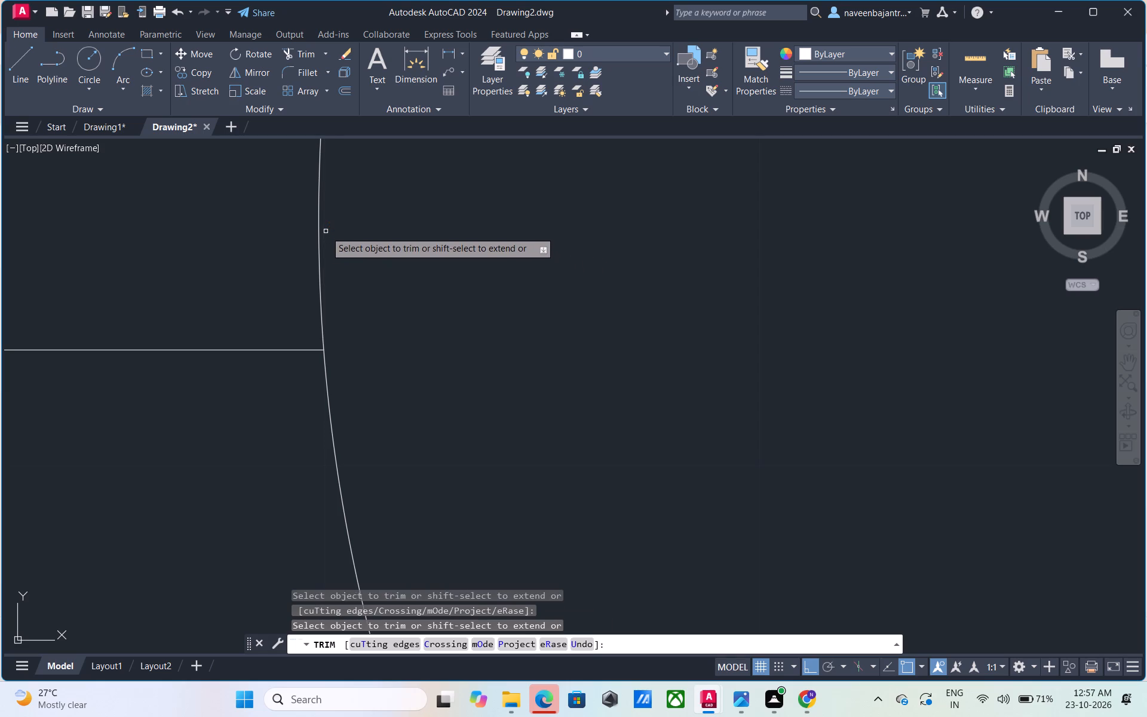
key("Escape")
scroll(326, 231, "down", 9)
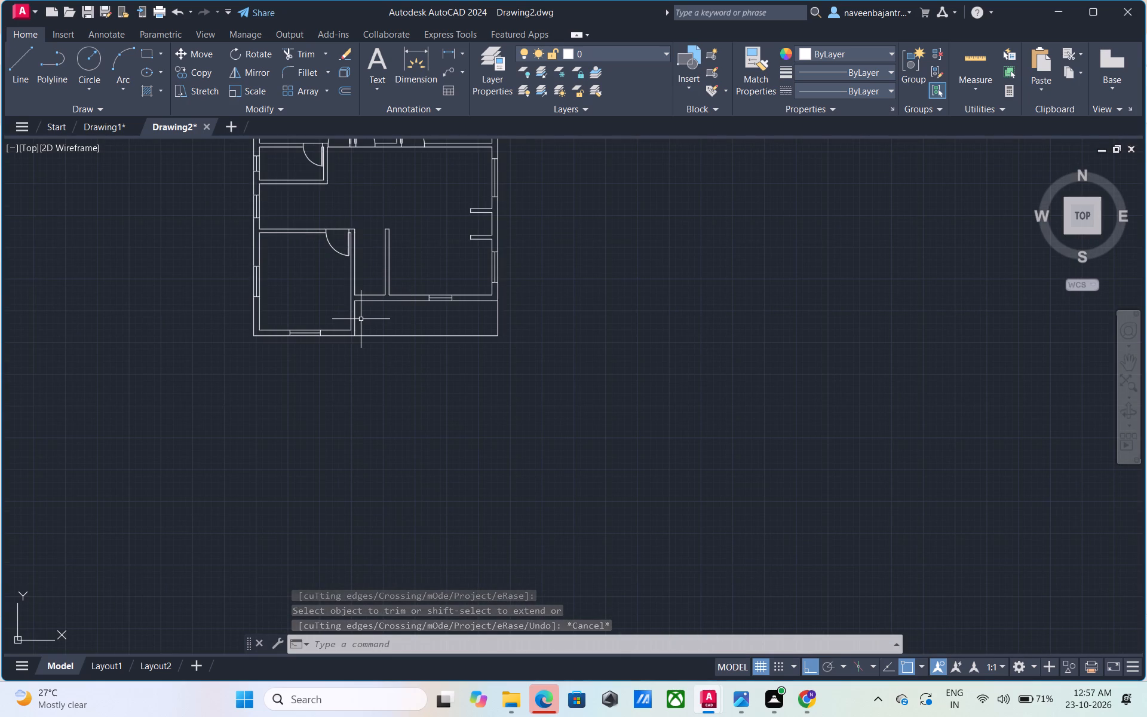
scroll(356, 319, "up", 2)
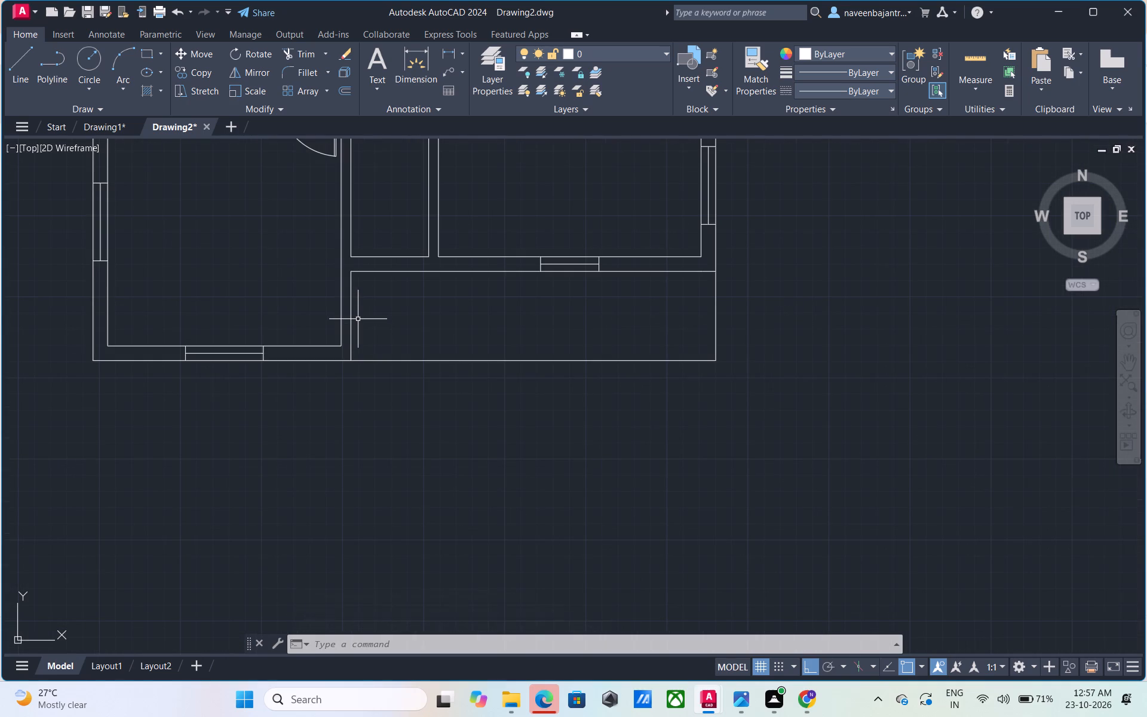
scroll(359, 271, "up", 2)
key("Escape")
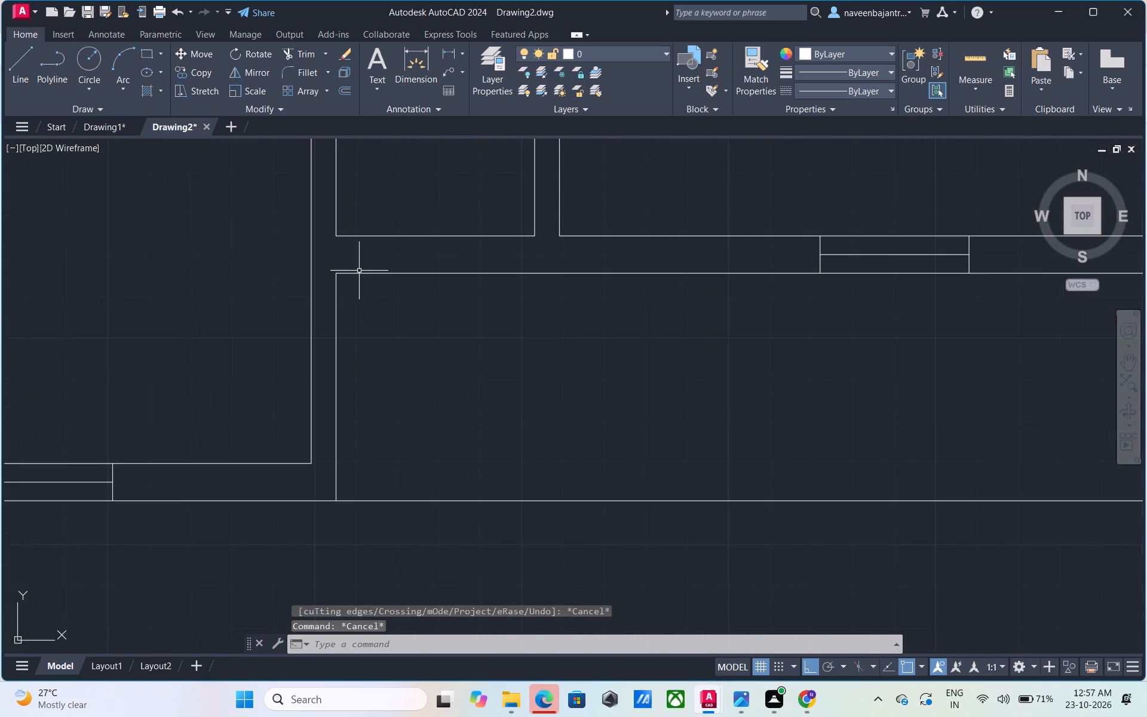
Draw a vertical door jamb line across the narrow room's south wall, just east of its southwest corner.
type("L")
key("space")
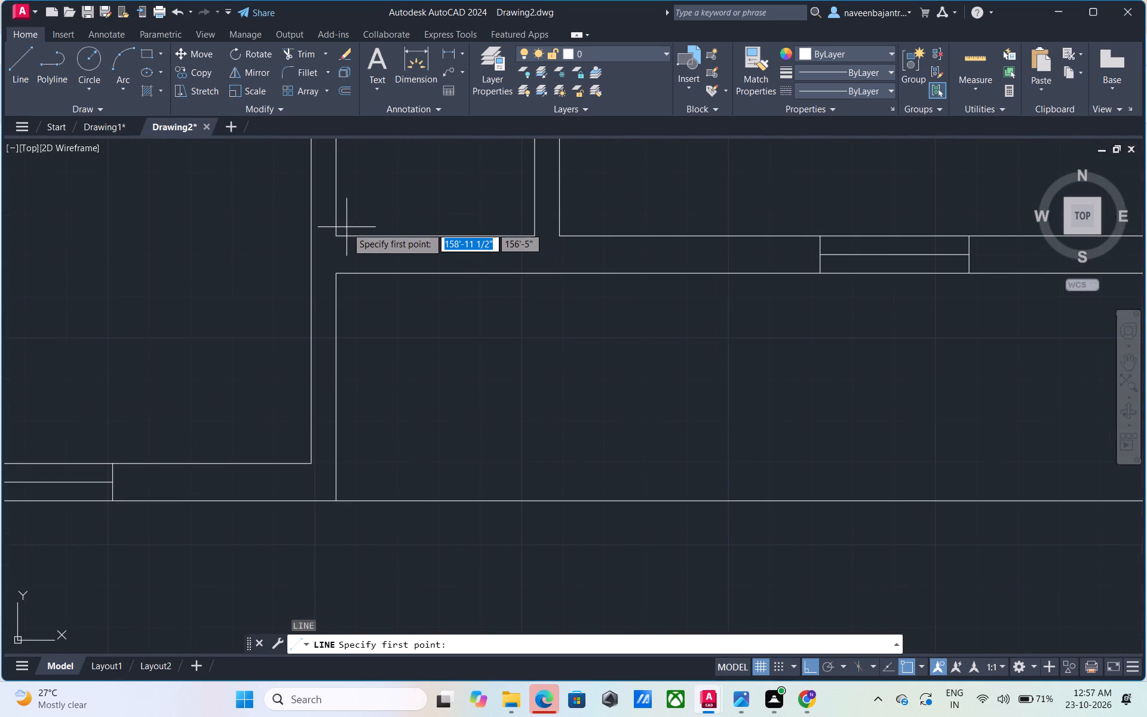
left_click(346, 227)
left_click(353, 294)
key("Escape")
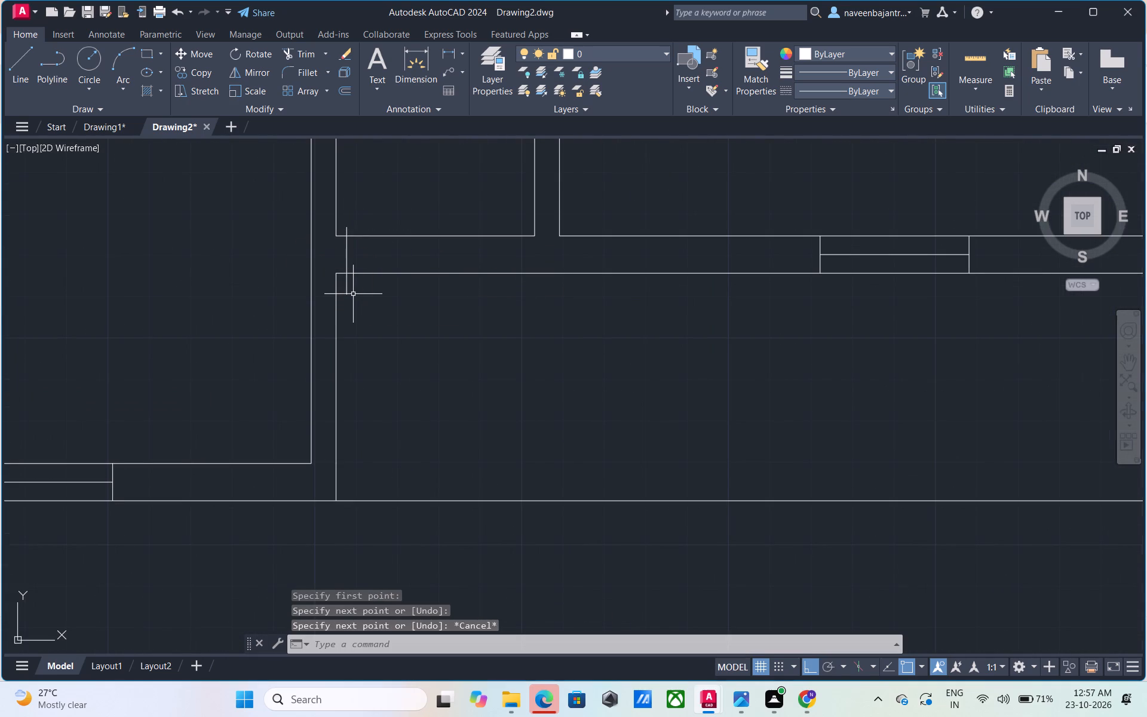
Trim the narrow room's new jamb line at both ends so it spans only between the two wall lines.
type("TR")
key("space")
left_click(342, 286)
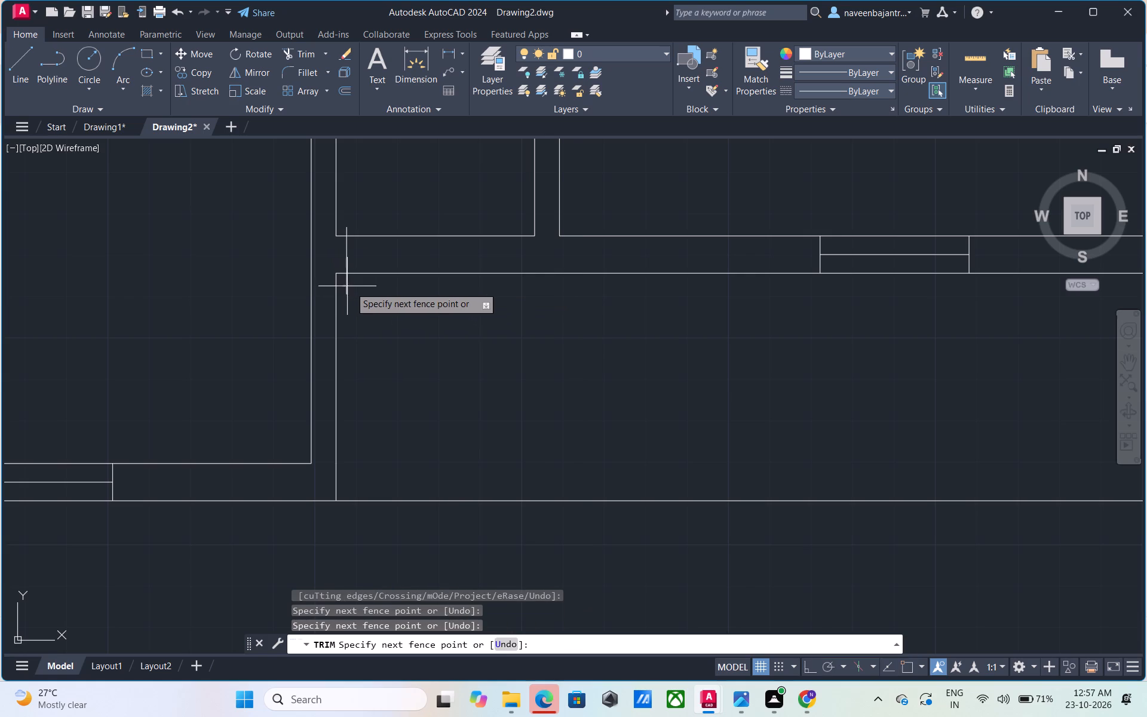
left_click(351, 287)
left_click(349, 229)
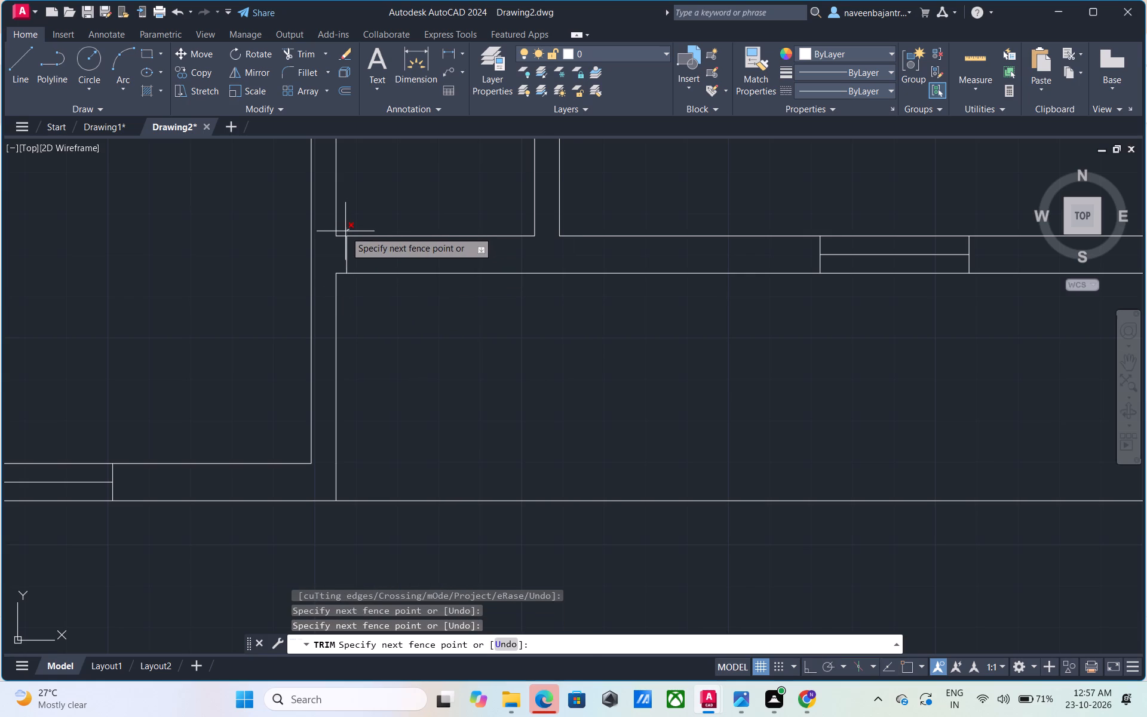
left_click(345, 231)
scroll(345, 231, "down", 2)
key("Escape")
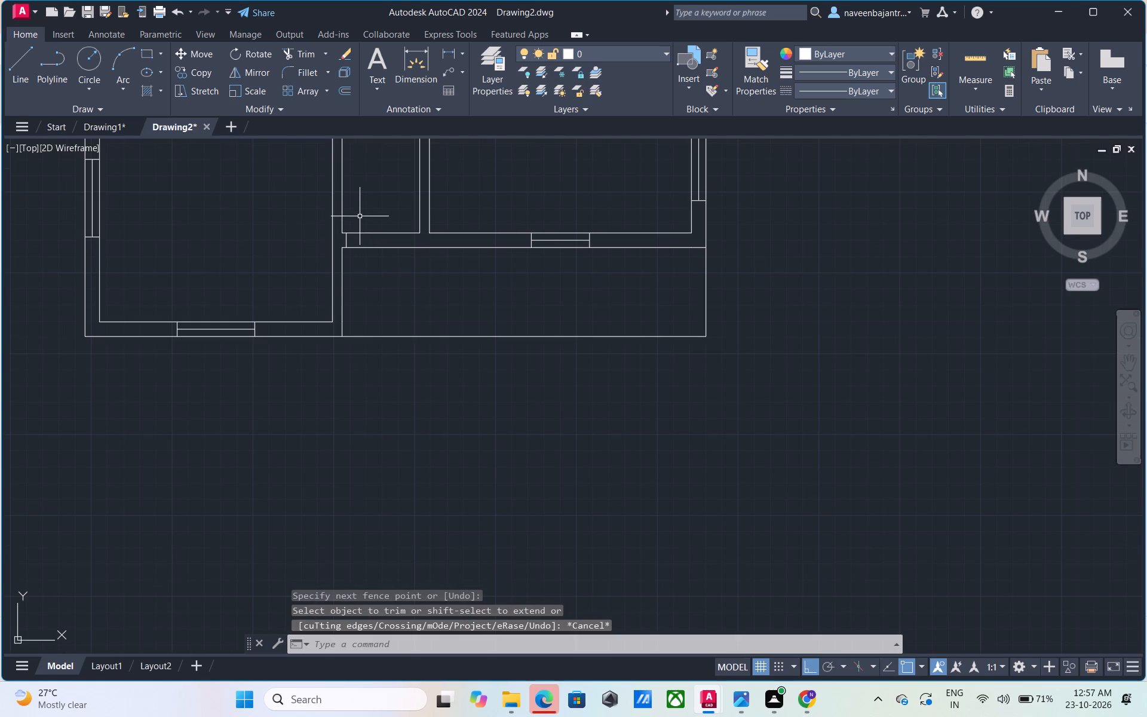
Draw a 3' door leaf line northward from the upper end of the narrow room's west jamb.
type("L")
key("space")
scroll(355, 219, "up", 2)
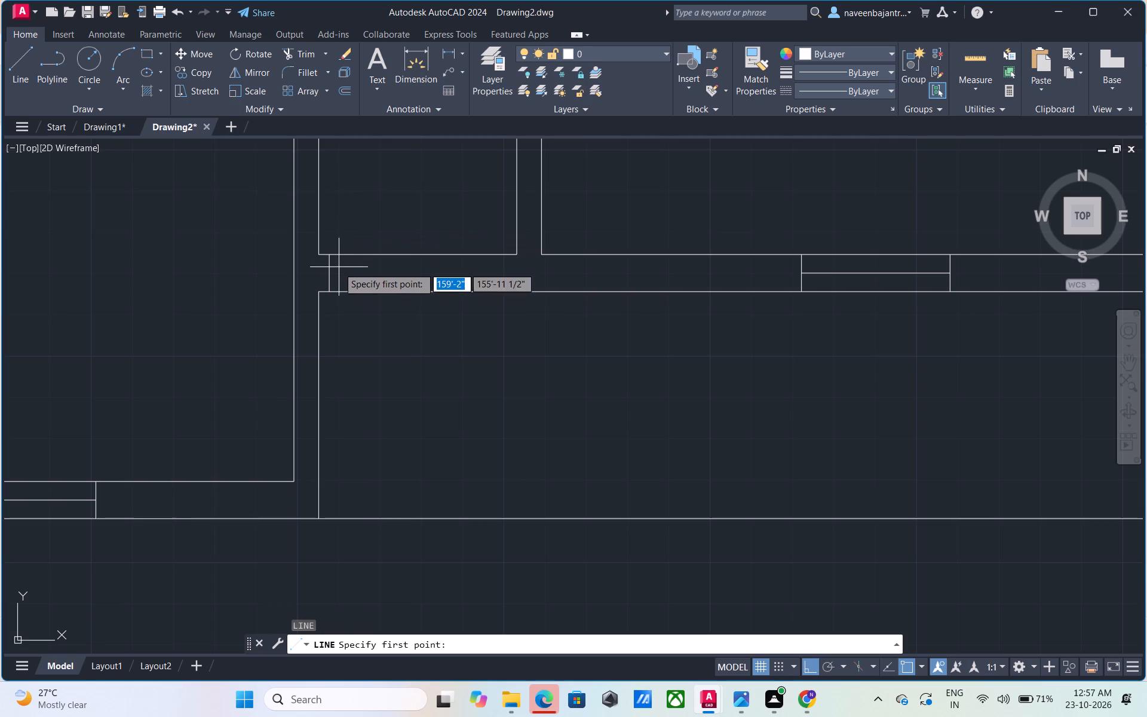
left_click(329, 258)
scroll(335, 242, "down", 2)
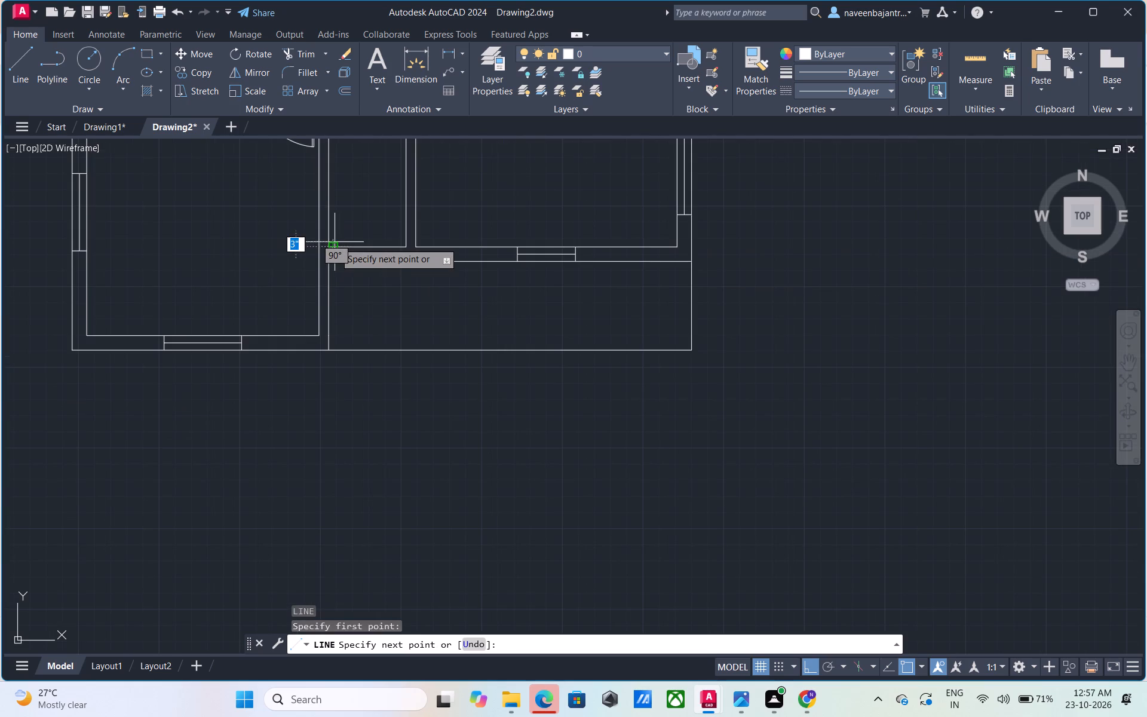
scroll(335, 242, "down", 1)
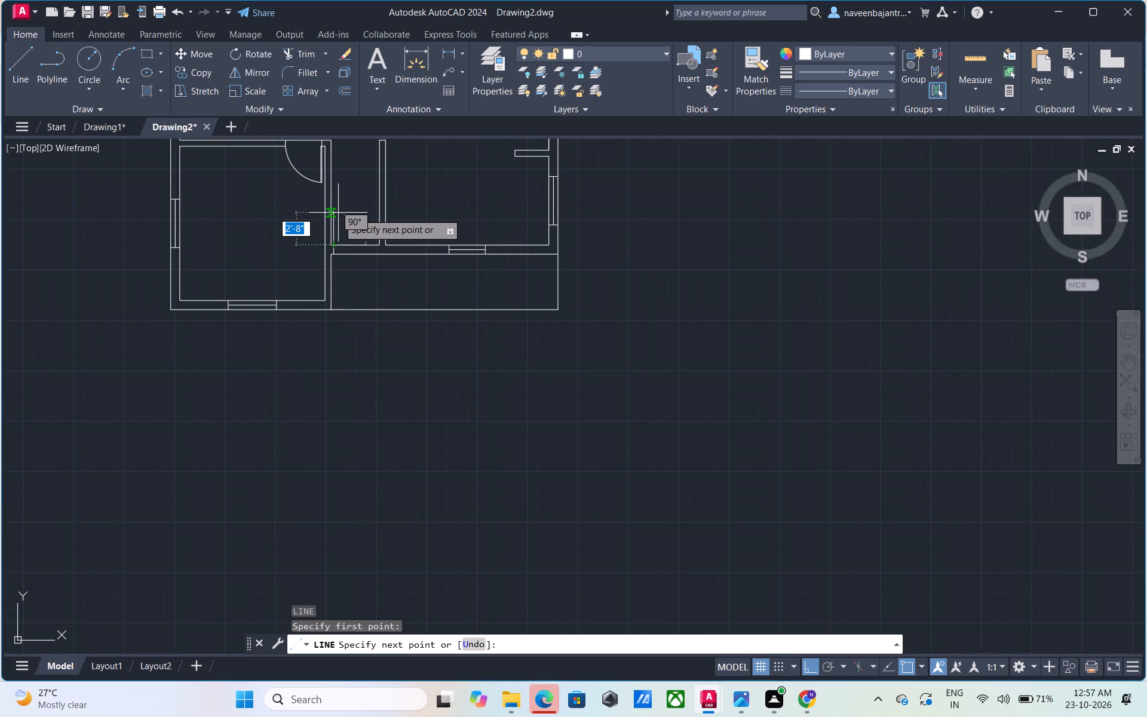
type("3'")
key("Return")
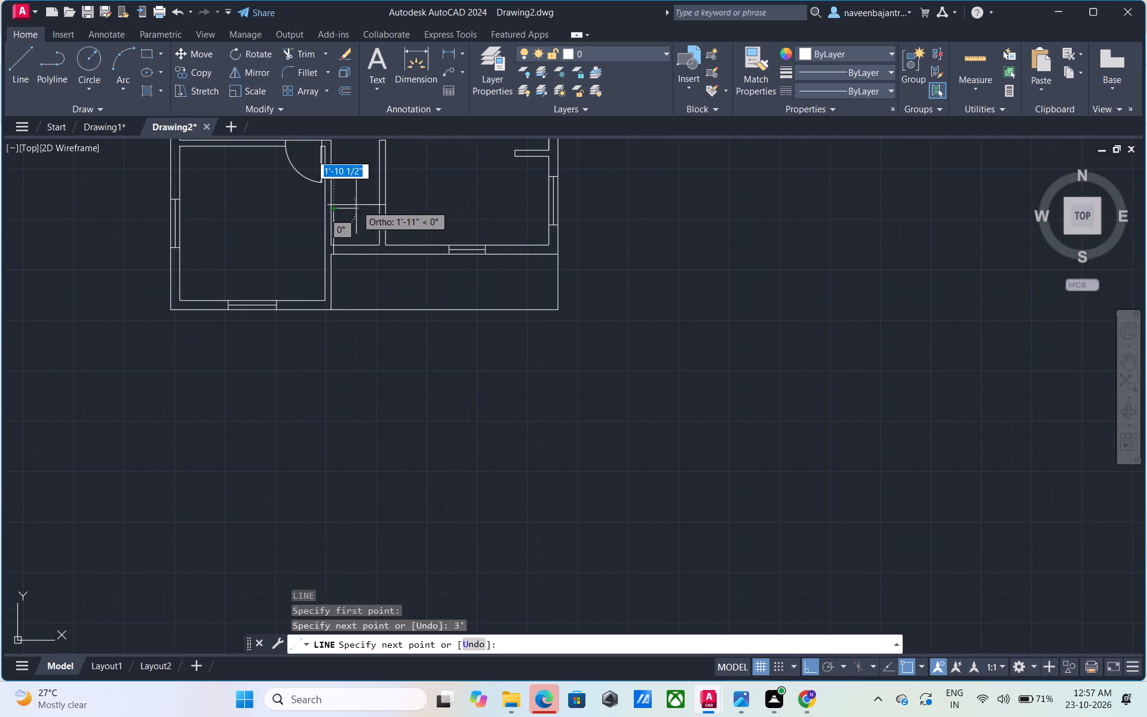
key("Escape")
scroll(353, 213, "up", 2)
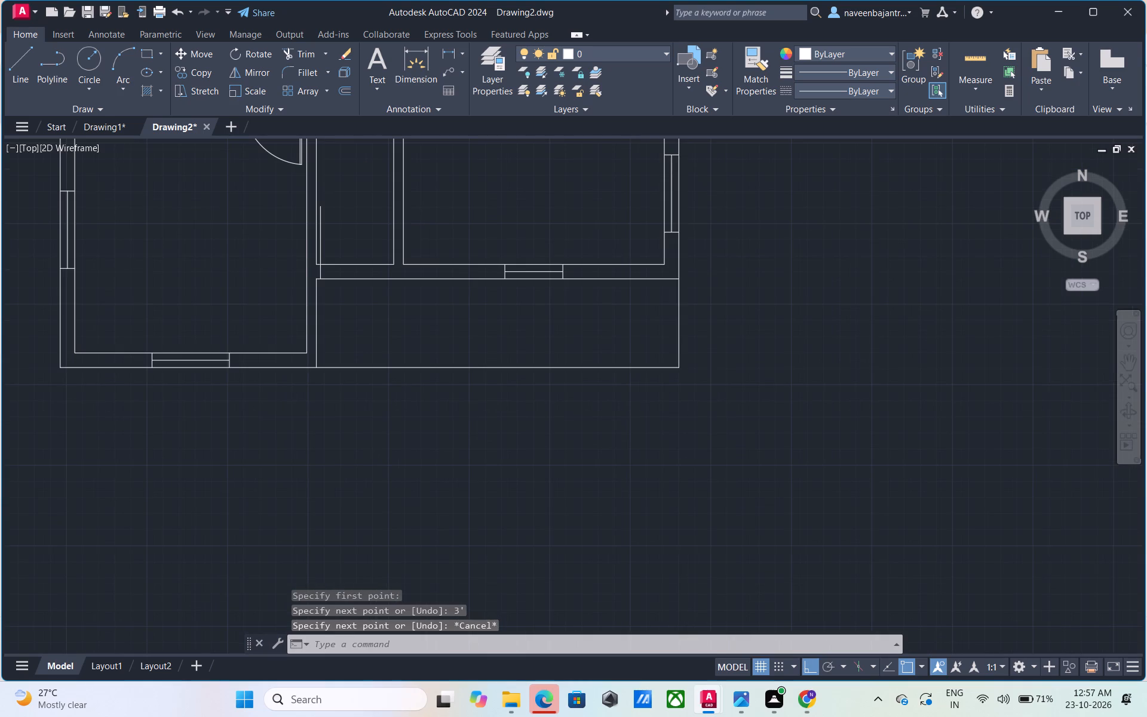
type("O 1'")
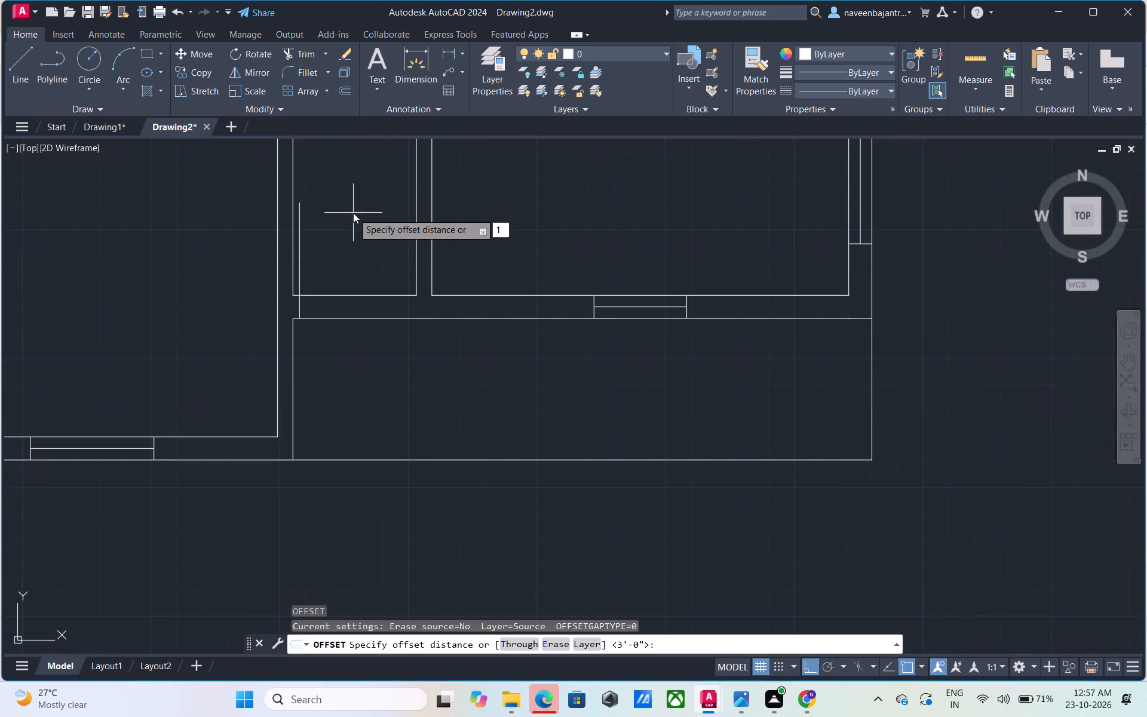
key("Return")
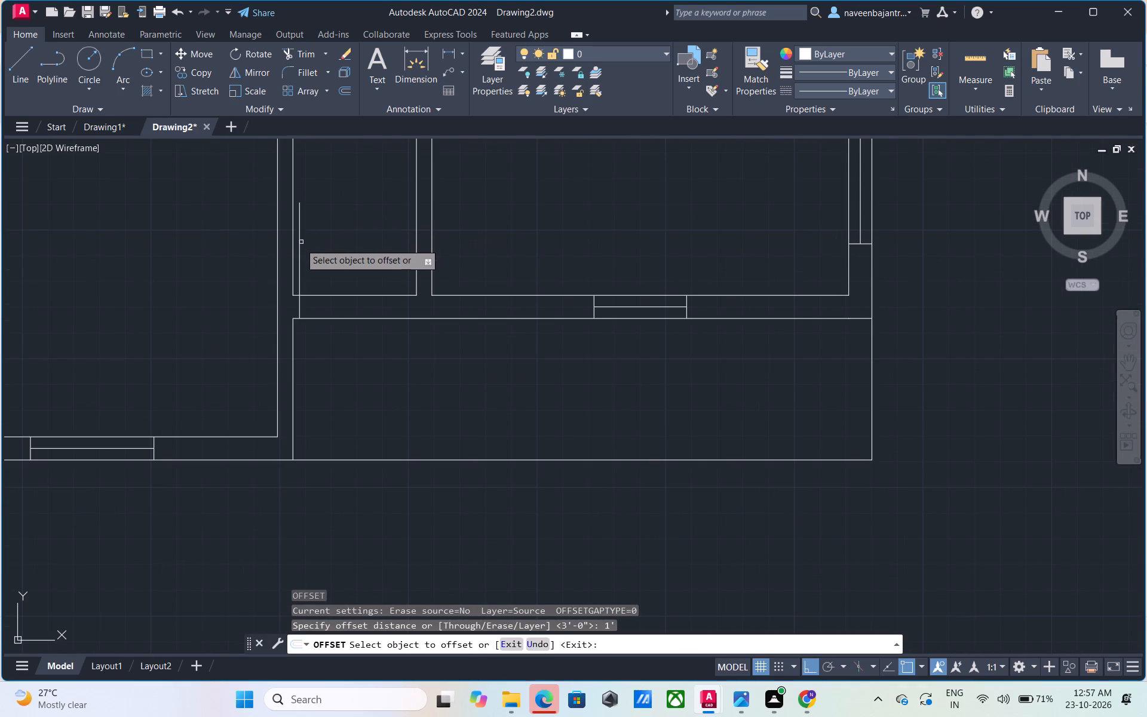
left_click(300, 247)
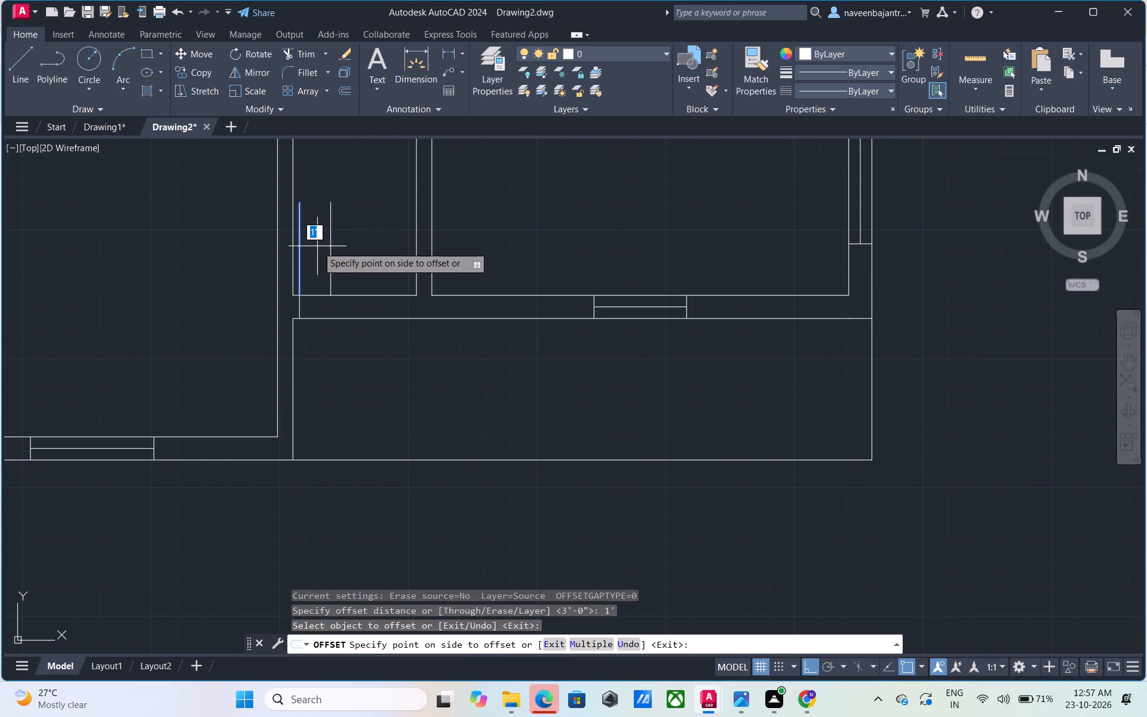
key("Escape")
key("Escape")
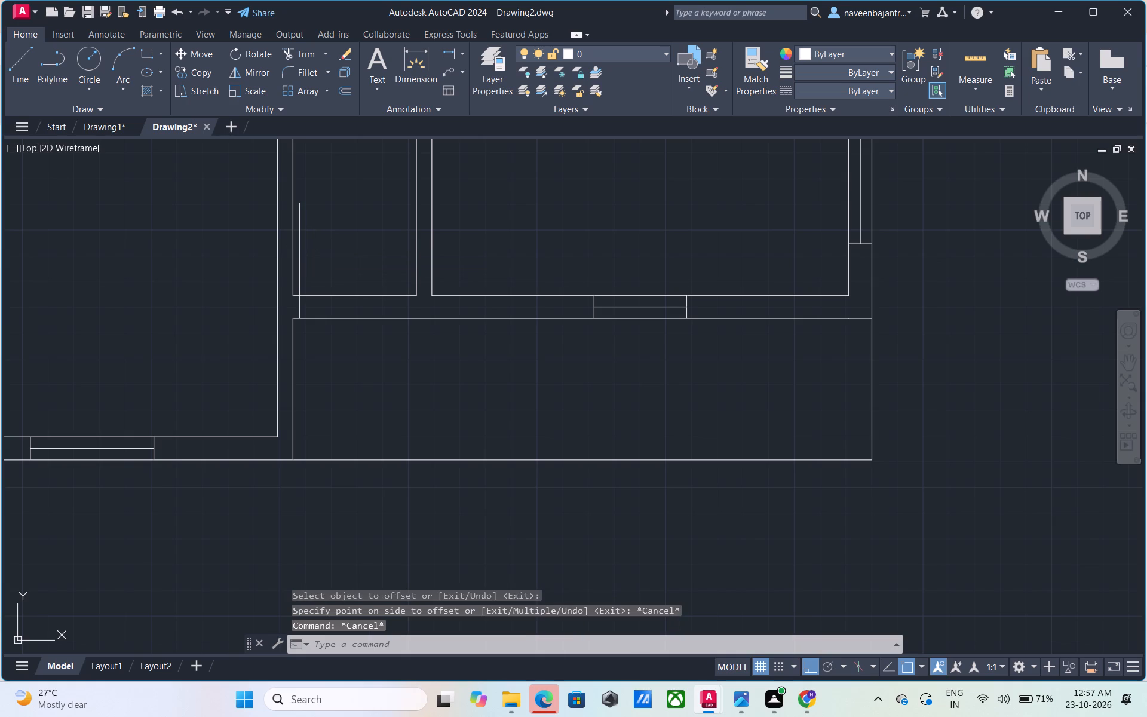
Offset the narrow room's door leaf line 1" to the east to give the leaf its thickness.
type("O 1\"")
key("Return")
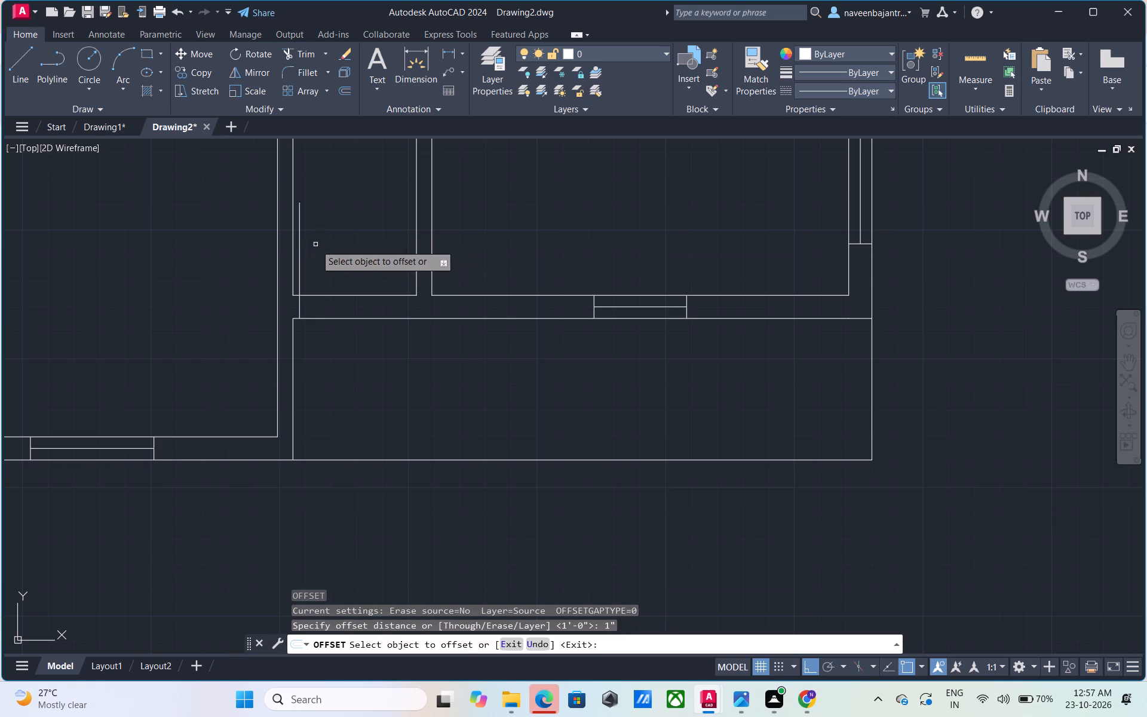
left_click(300, 265)
left_click(333, 265)
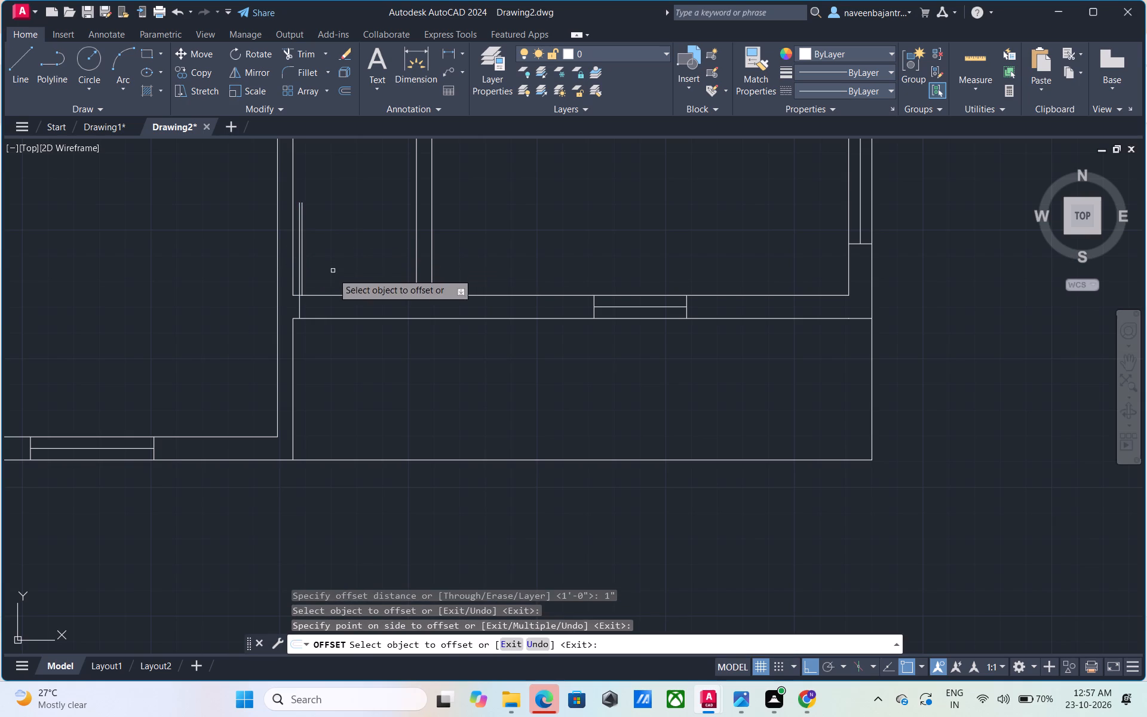
key("Escape")
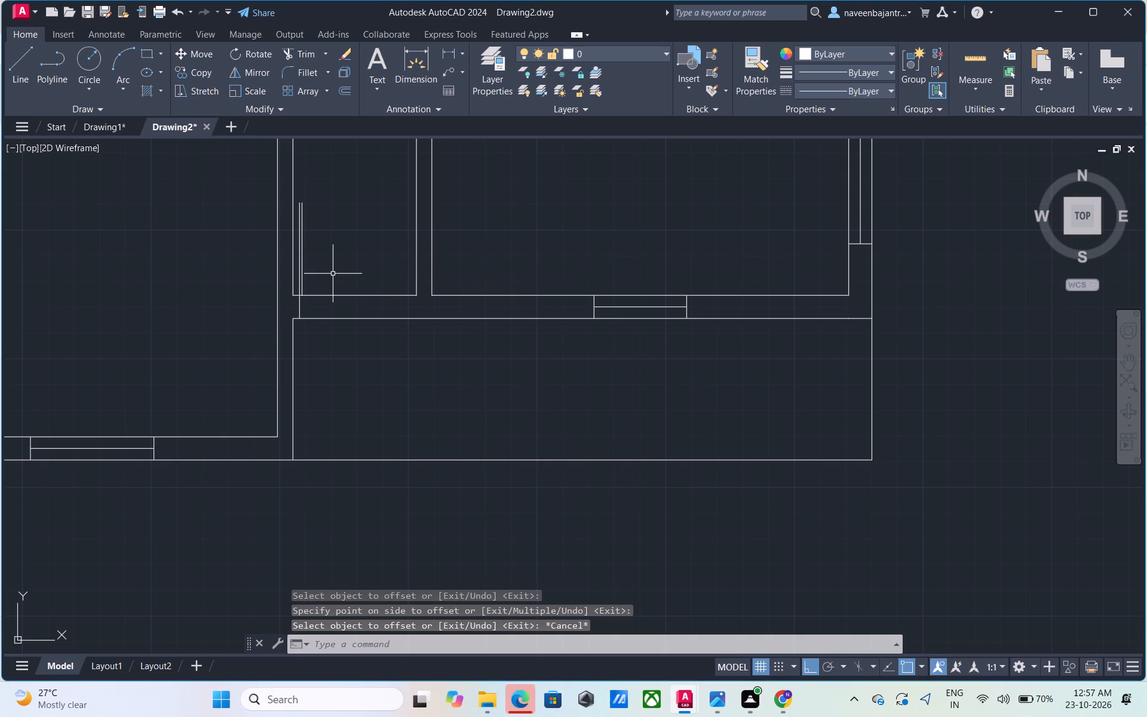
Offset the narrow room's west jamb line 3' to the east to mark the opening's other side.
type("O 3'")
key("Return")
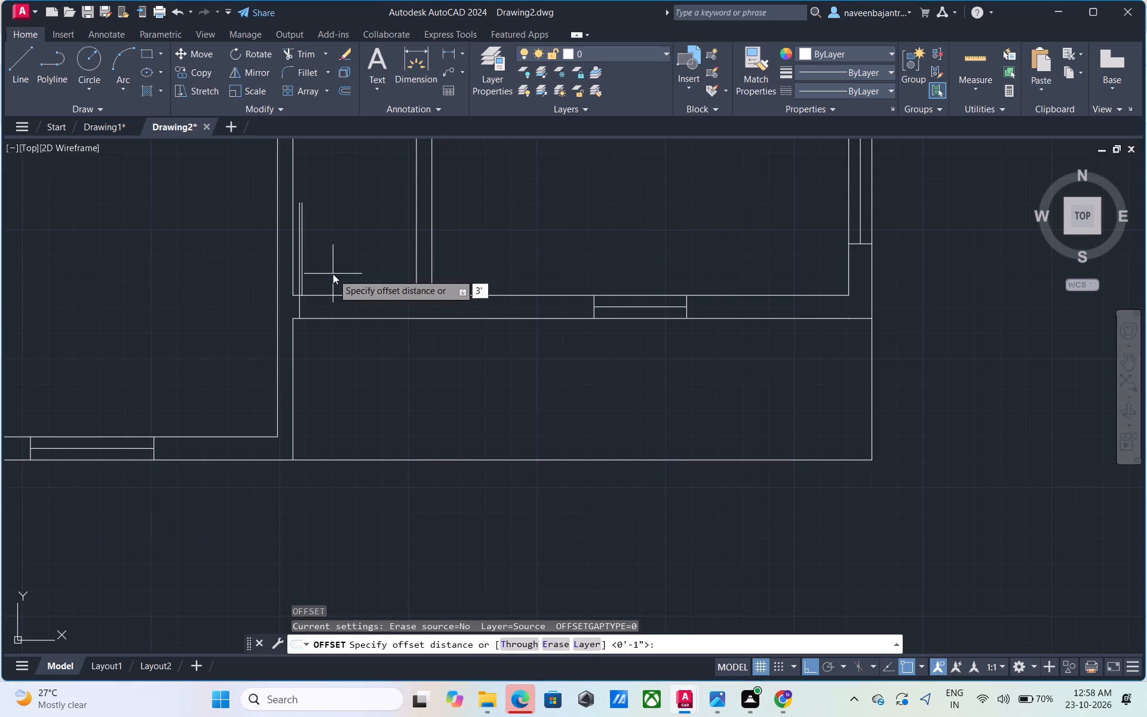
left_click(298, 314)
left_click(324, 311)
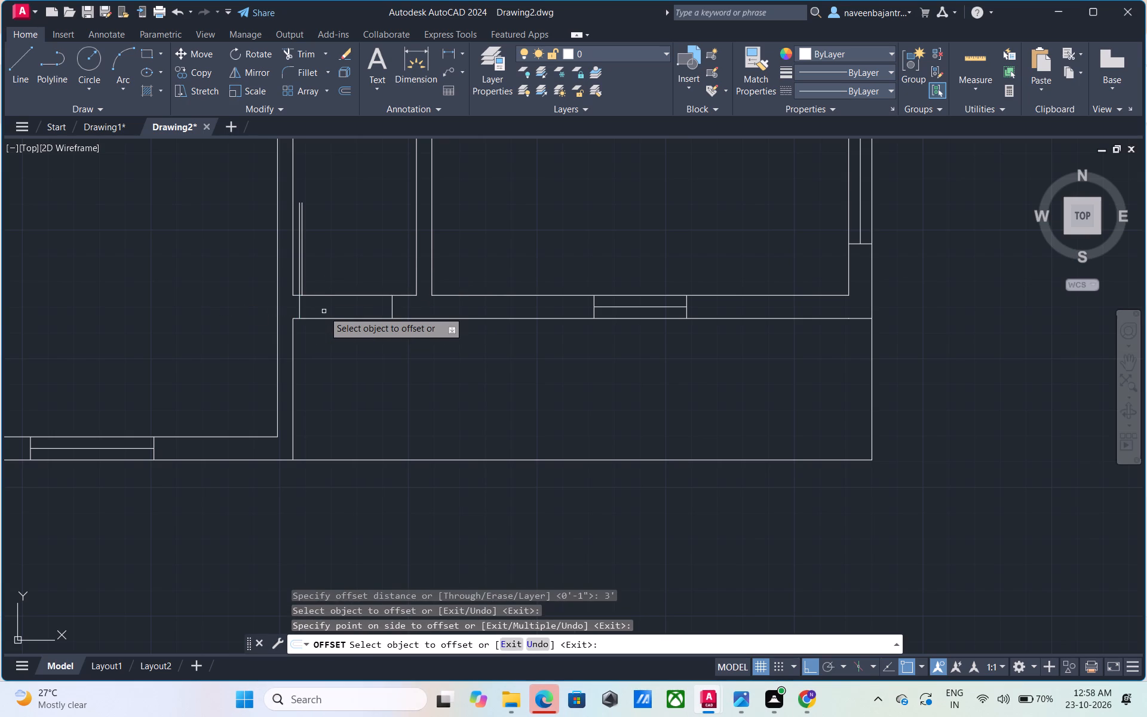
key("Escape")
Trim the narrow room's inner south wall line between the door leaf and the east jamb.
type("TR")
key("space")
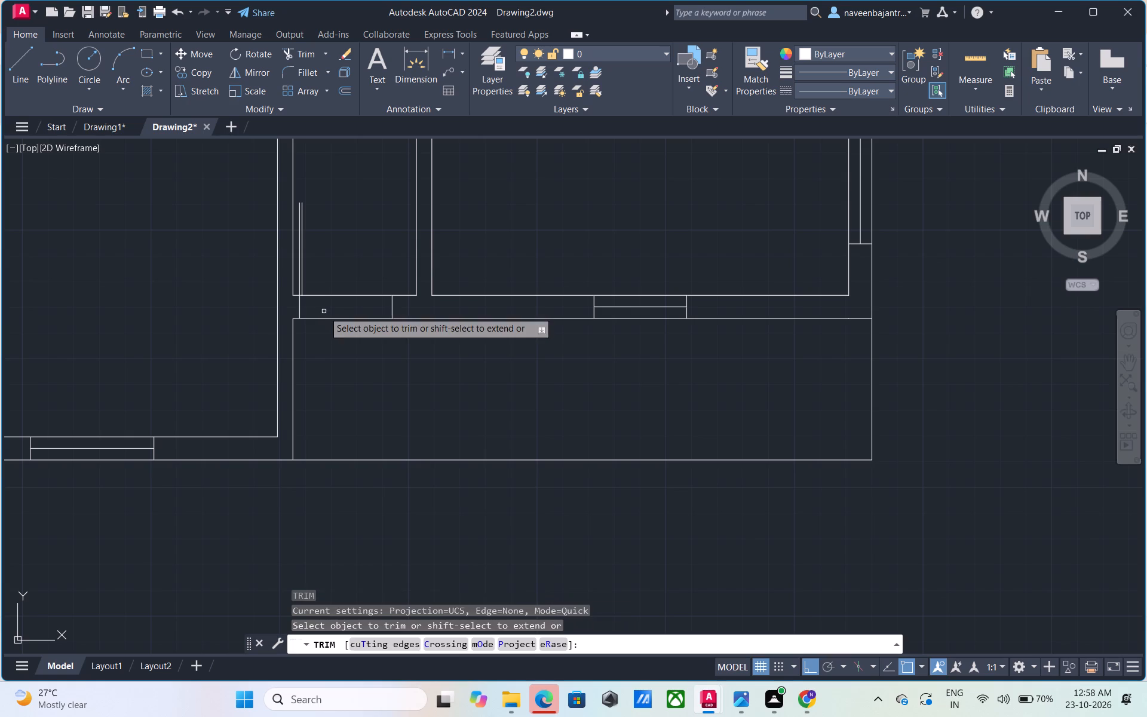
left_click(339, 296)
key("Escape")
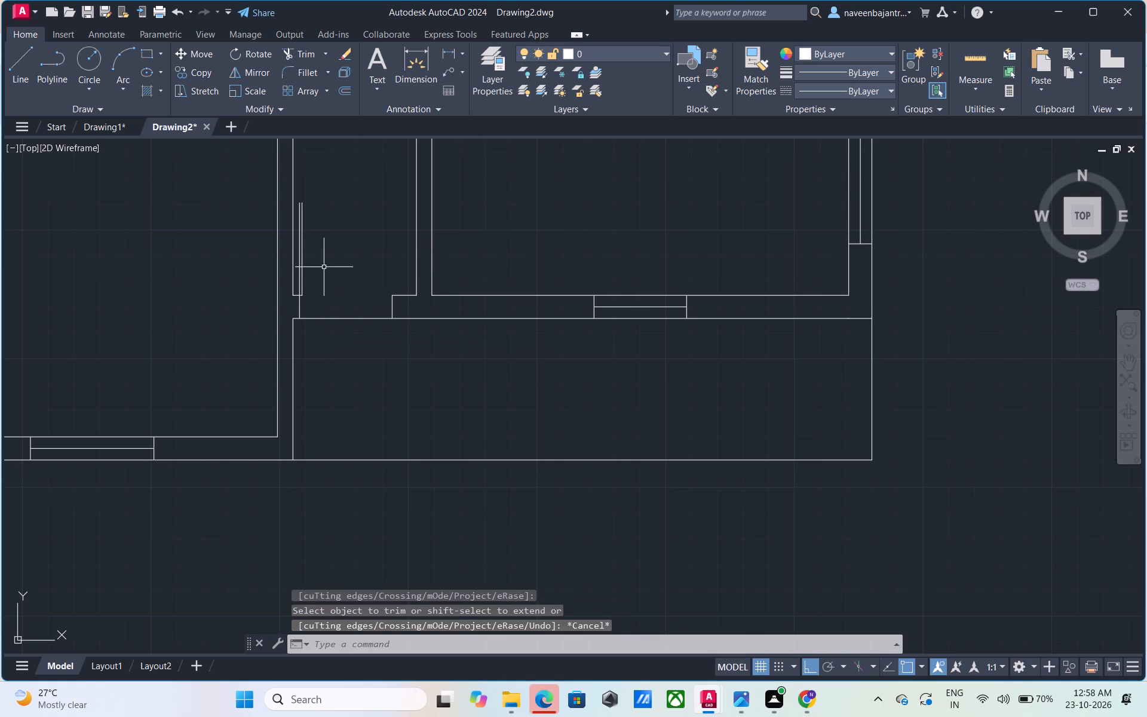
Draw the narrow room's door swing arc from the west leaf line's upper end through the east jamb's upper end to its lower end.
left_click(137, 72)
scroll(271, 192, "up", 1)
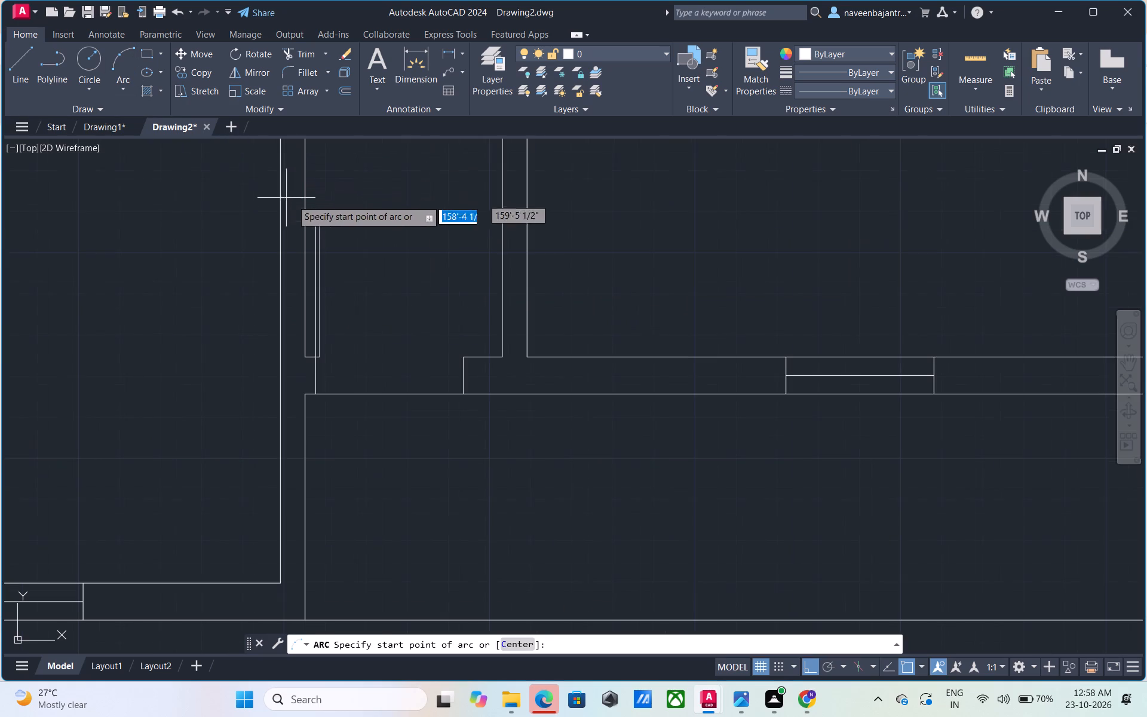
scroll(330, 234, "up", 1)
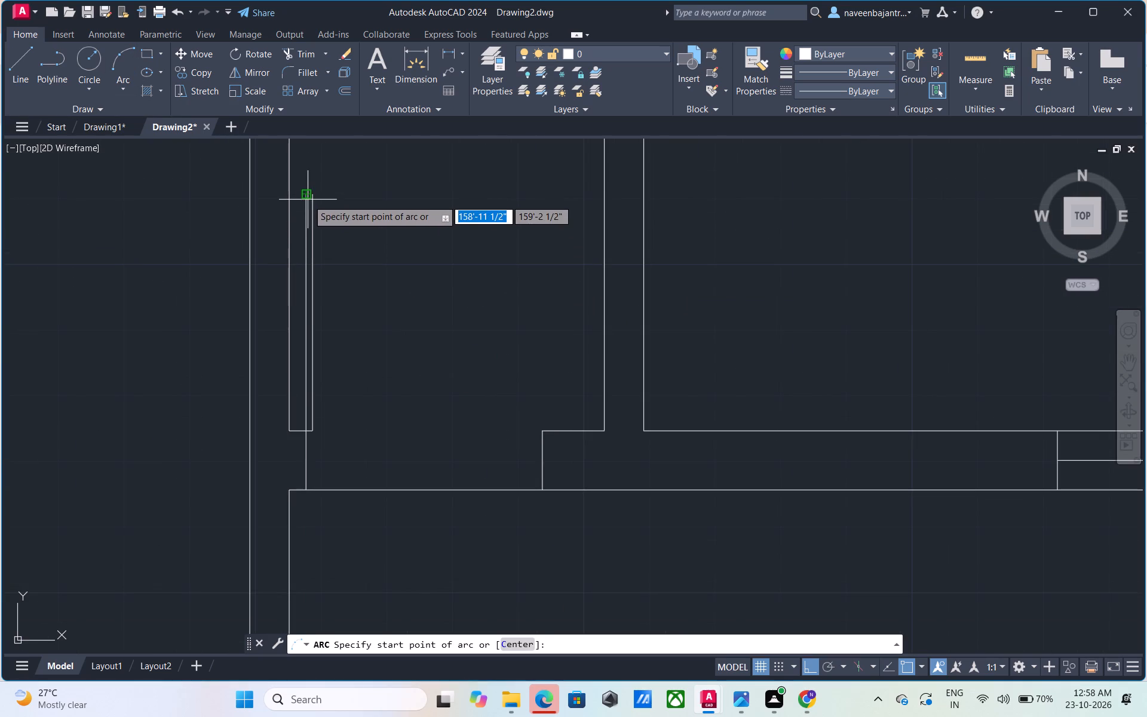
left_click(306, 196)
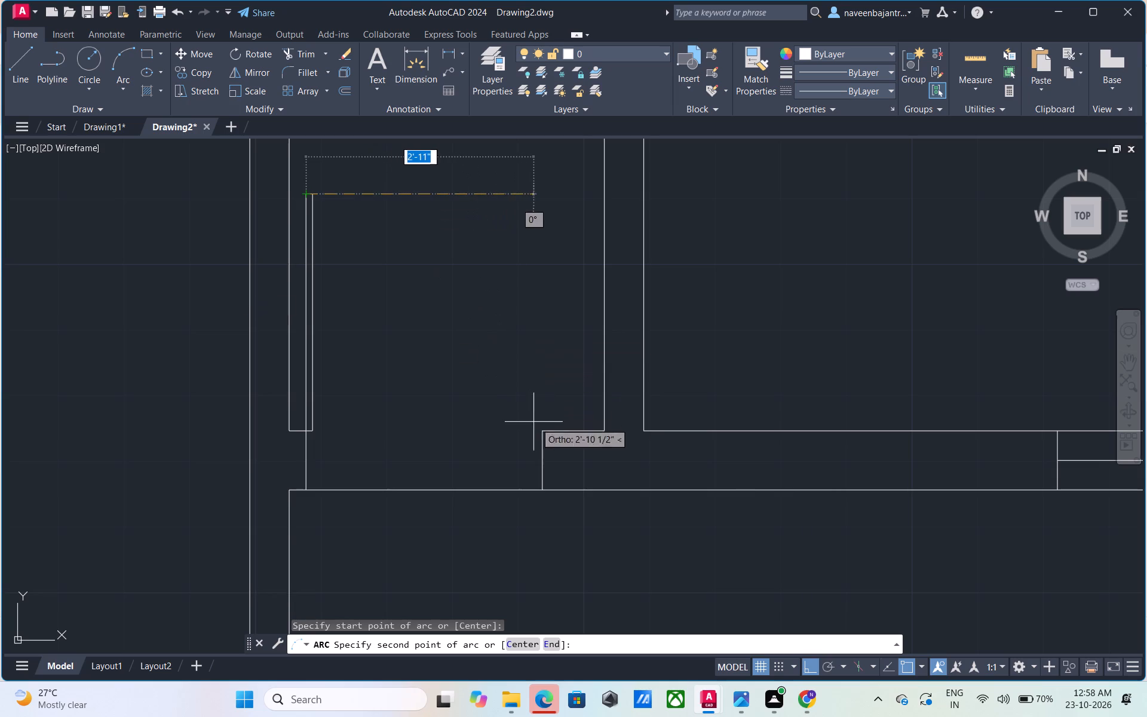
left_click(543, 433)
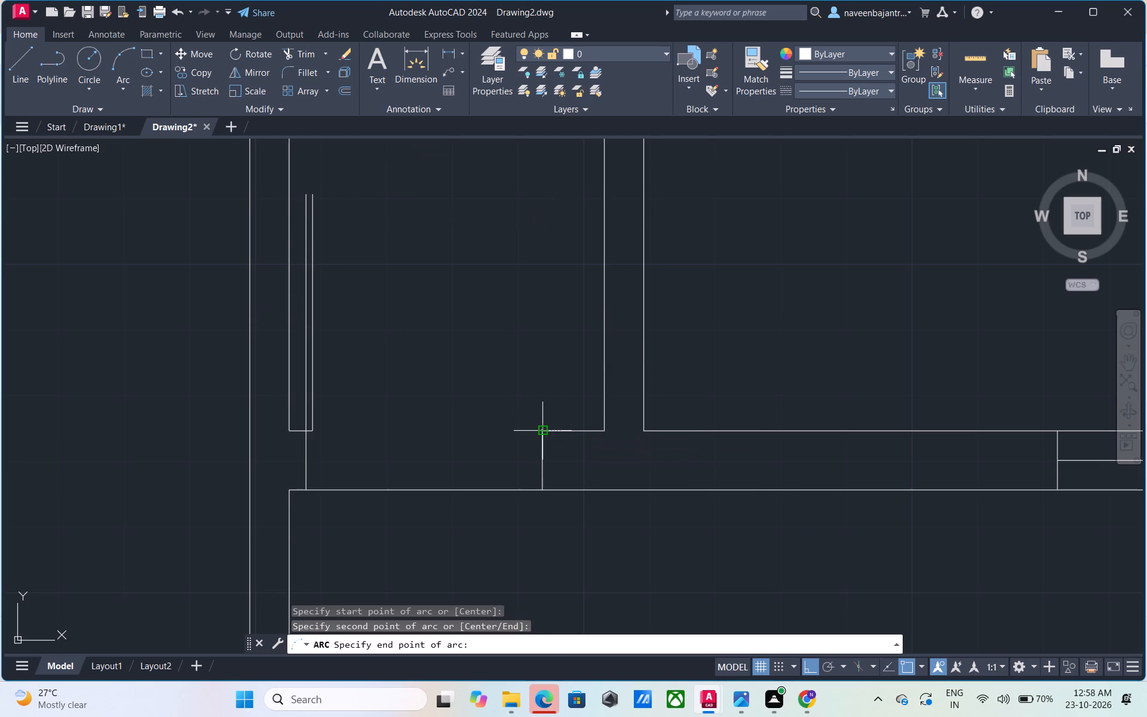
left_click(544, 488)
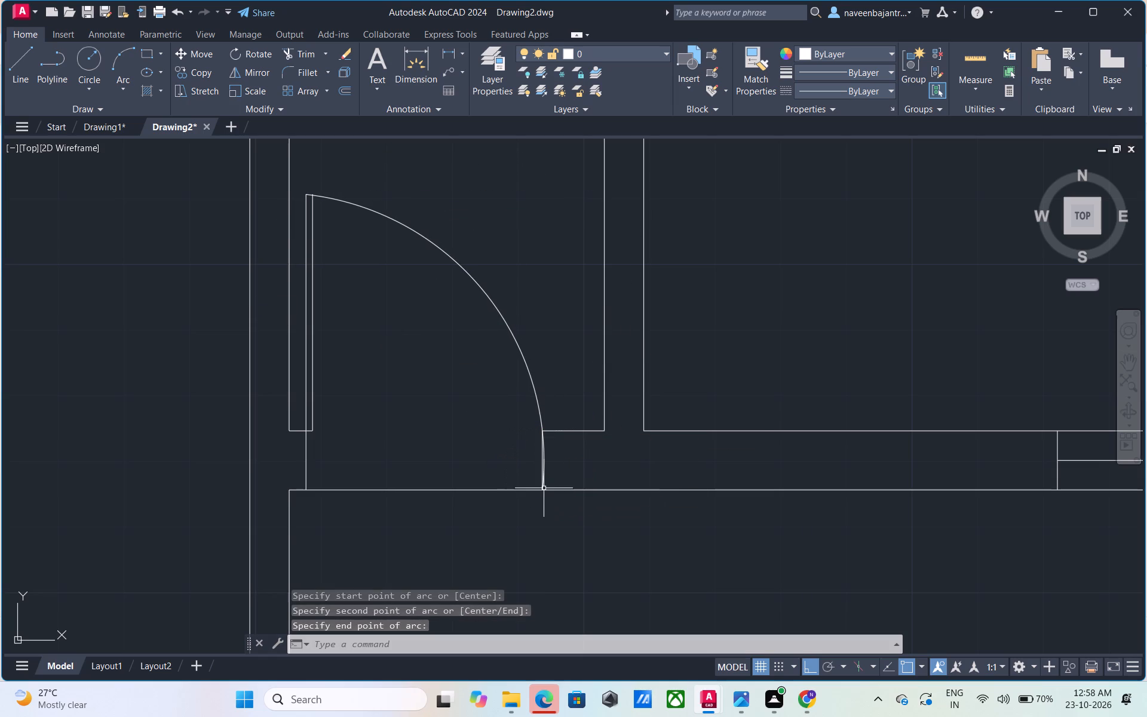
key("Escape")
Trim away the straight east jamb line beside the lower end of the narrow room's door swing arc.
scroll(544, 488, "up", 4)
key("Escape")
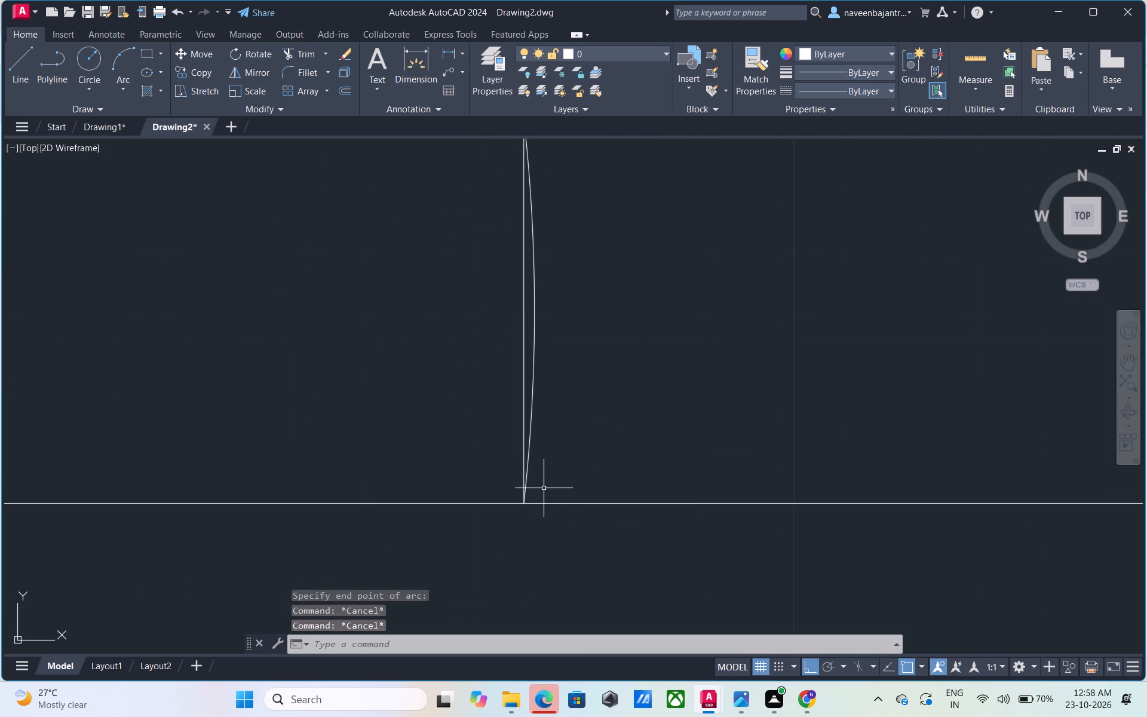
type("TR")
key("space")
left_click(522, 372)
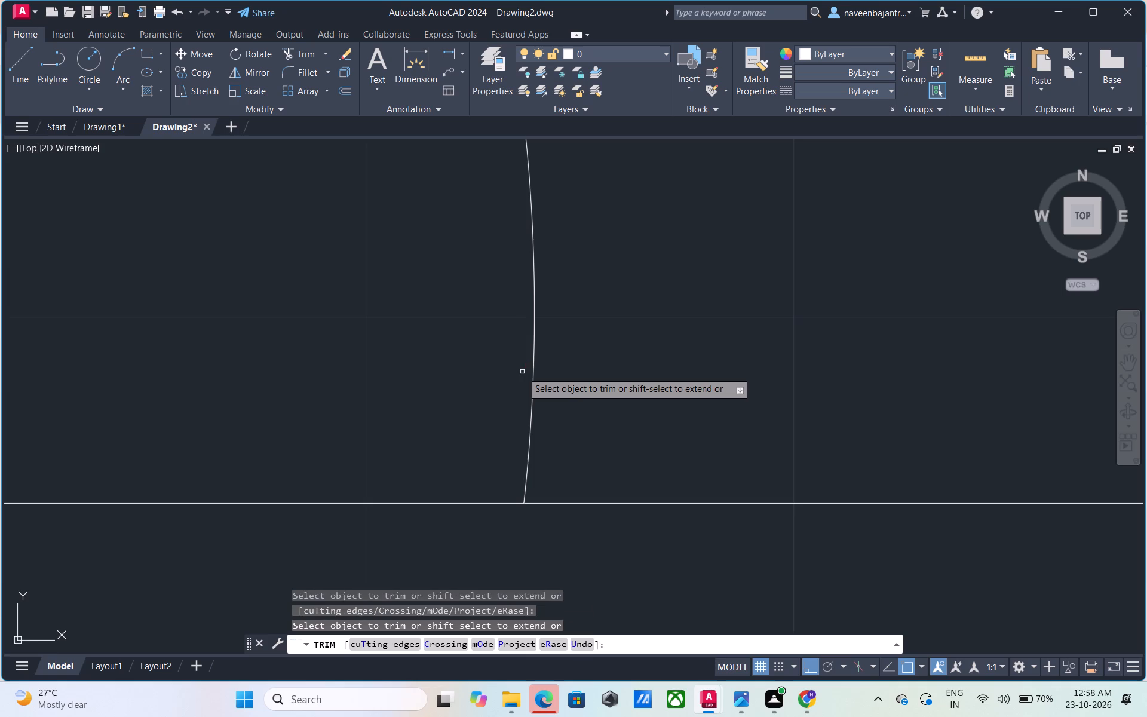
scroll(522, 372, "down", 5)
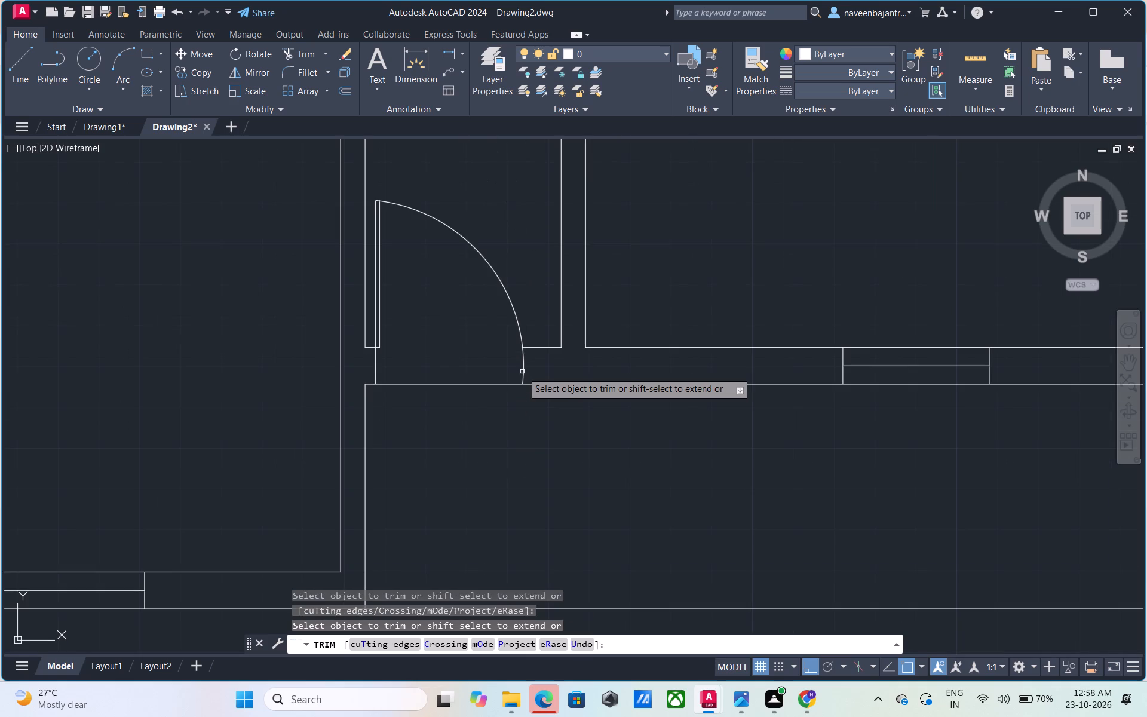
scroll(522, 372, "down", 2)
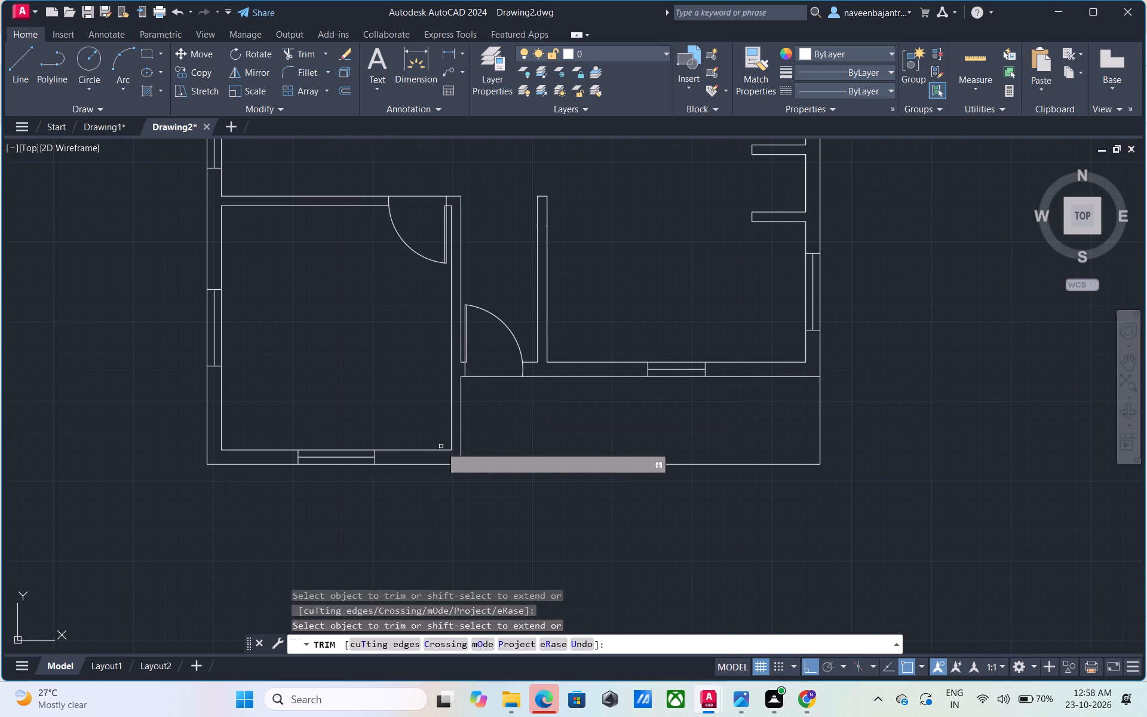
key("Escape")
Draw a horizontal door jamb line across the southwest room's east wall, just above its southeast inner corner.
scroll(443, 448, "up", 2)
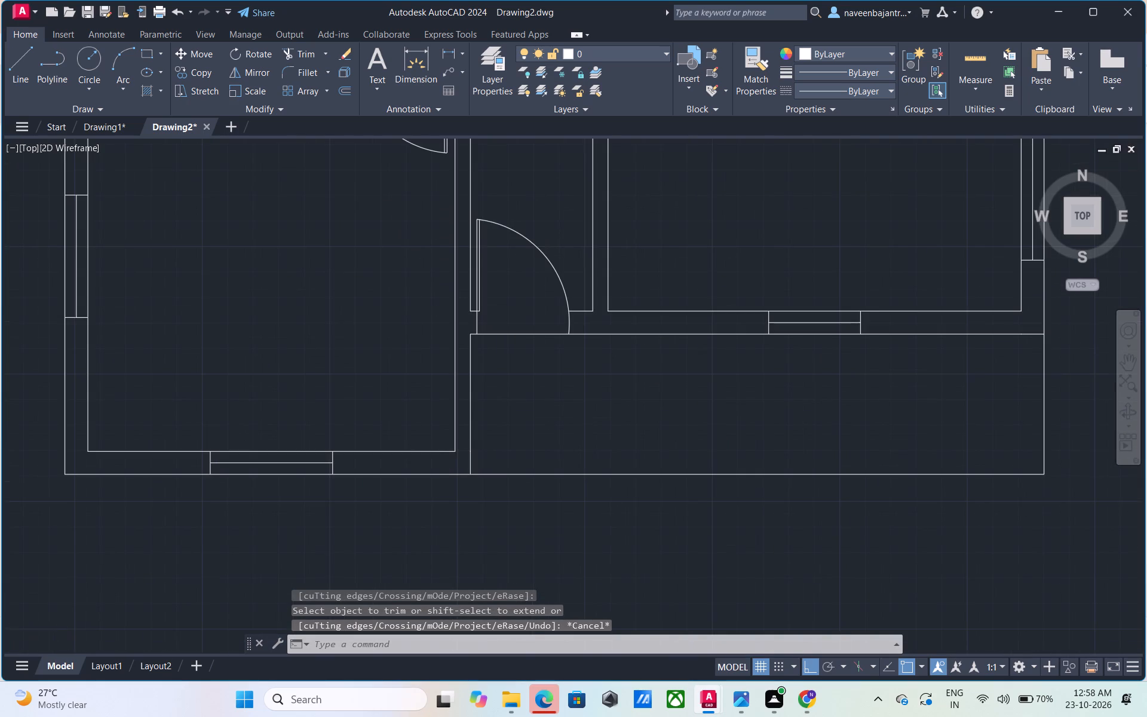
key("Escape")
scroll(455, 453, "up", 1)
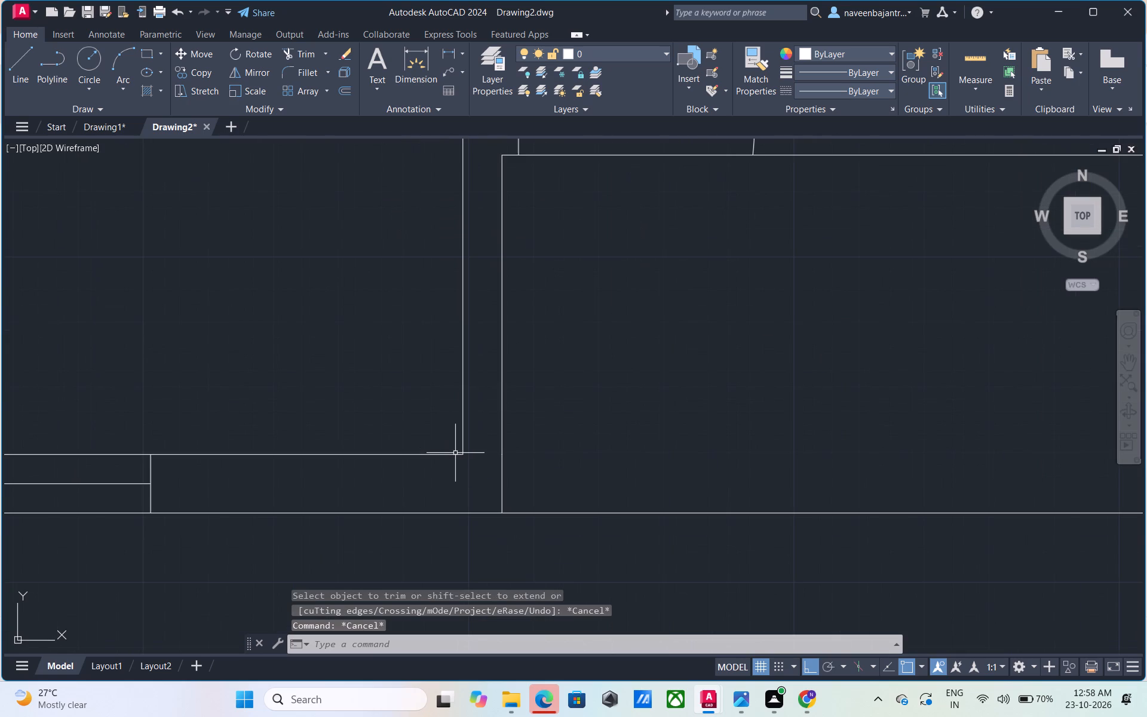
type("L")
key("space")
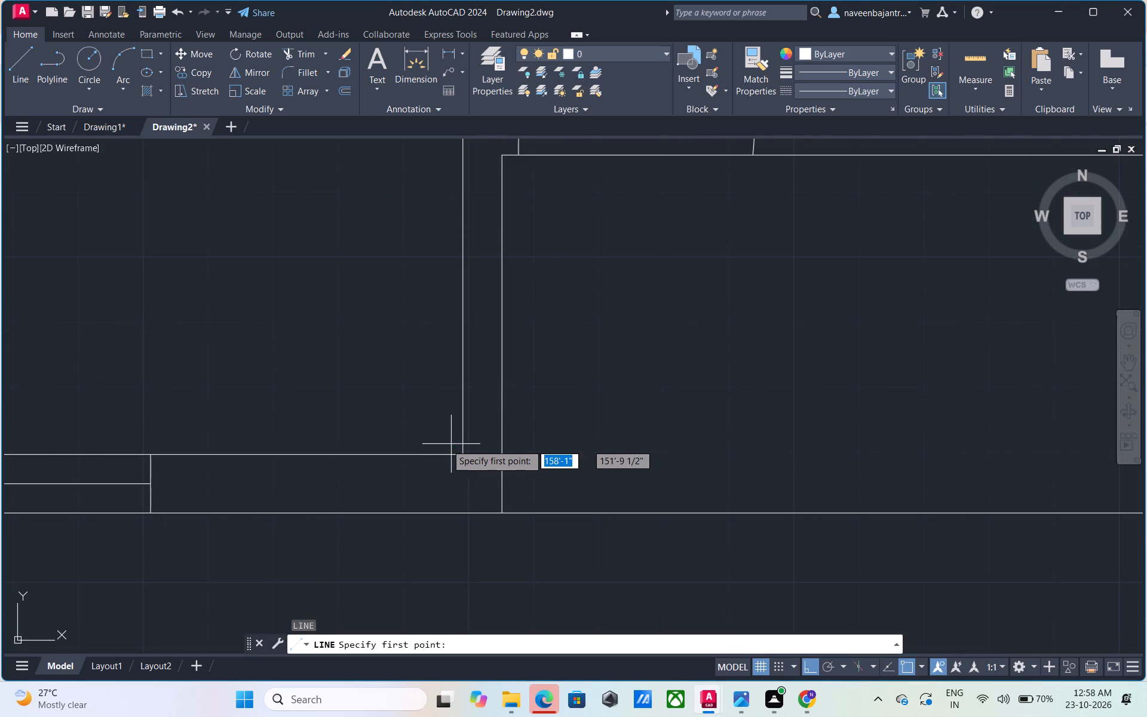
left_click(438, 445)
left_click(535, 437)
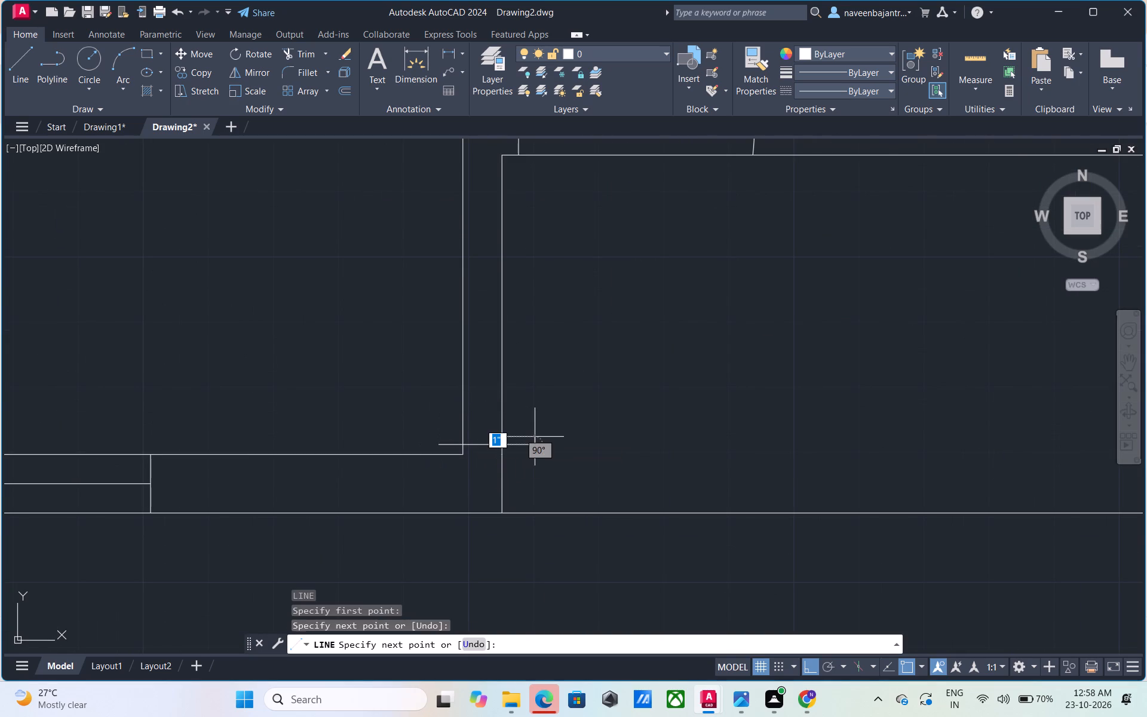
key("Escape")
Trim the southwest room's new jamb line ends that overhang both faces of the east wall.
type("TR")
key("space")
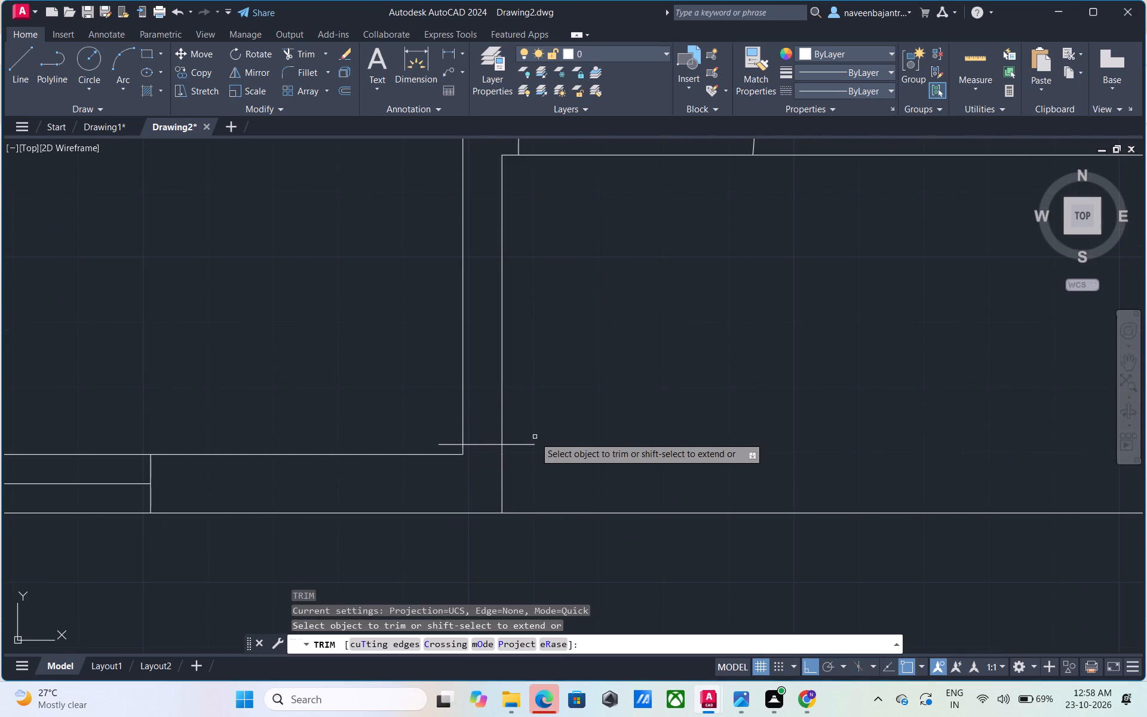
left_click(522, 445)
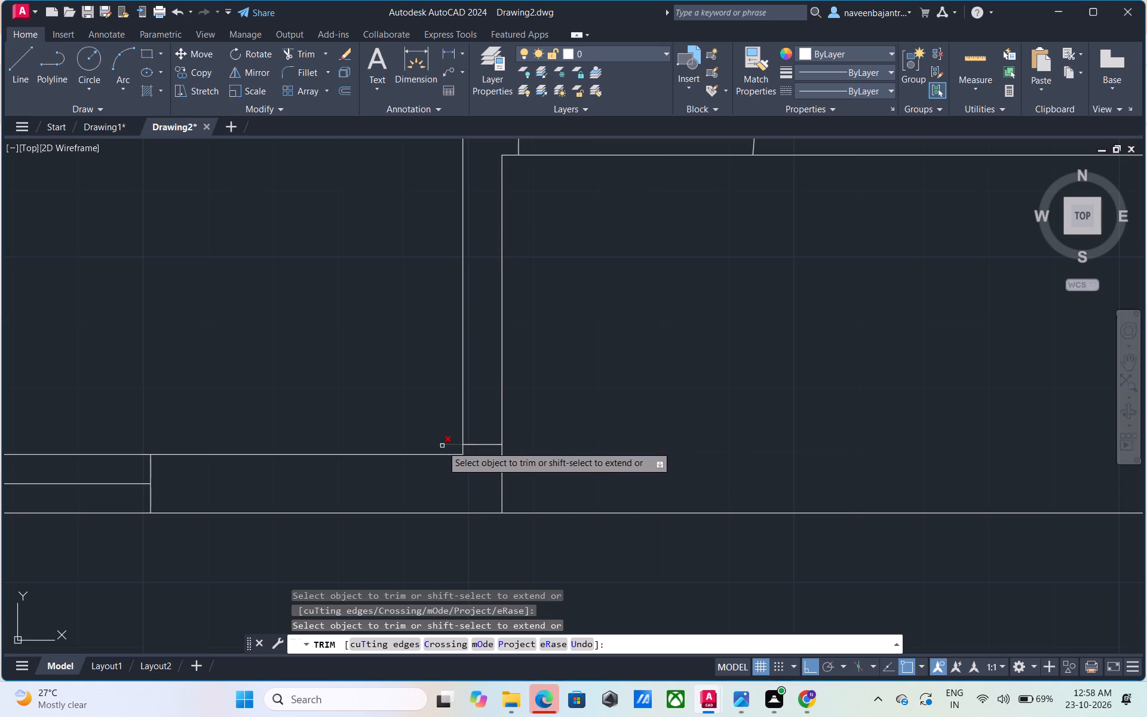
left_click(442, 446)
key("Escape")
Draw a 3' door leaf line westward into the southwest room from the jamb's west end.
type("L")
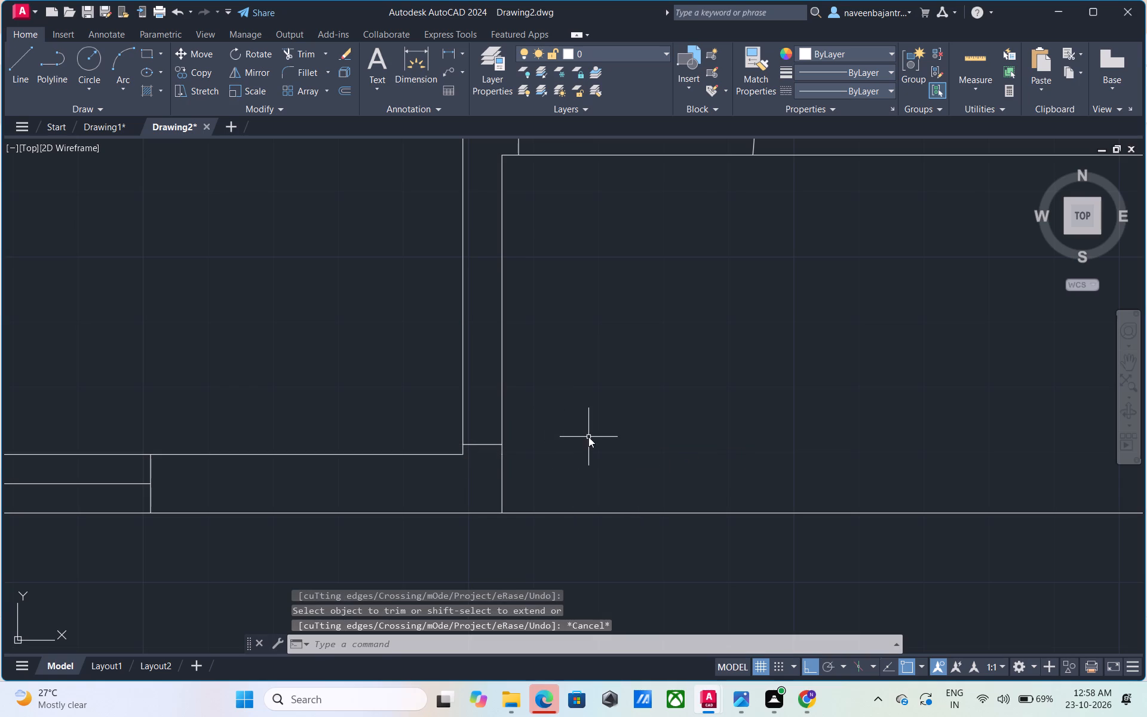
key("space")
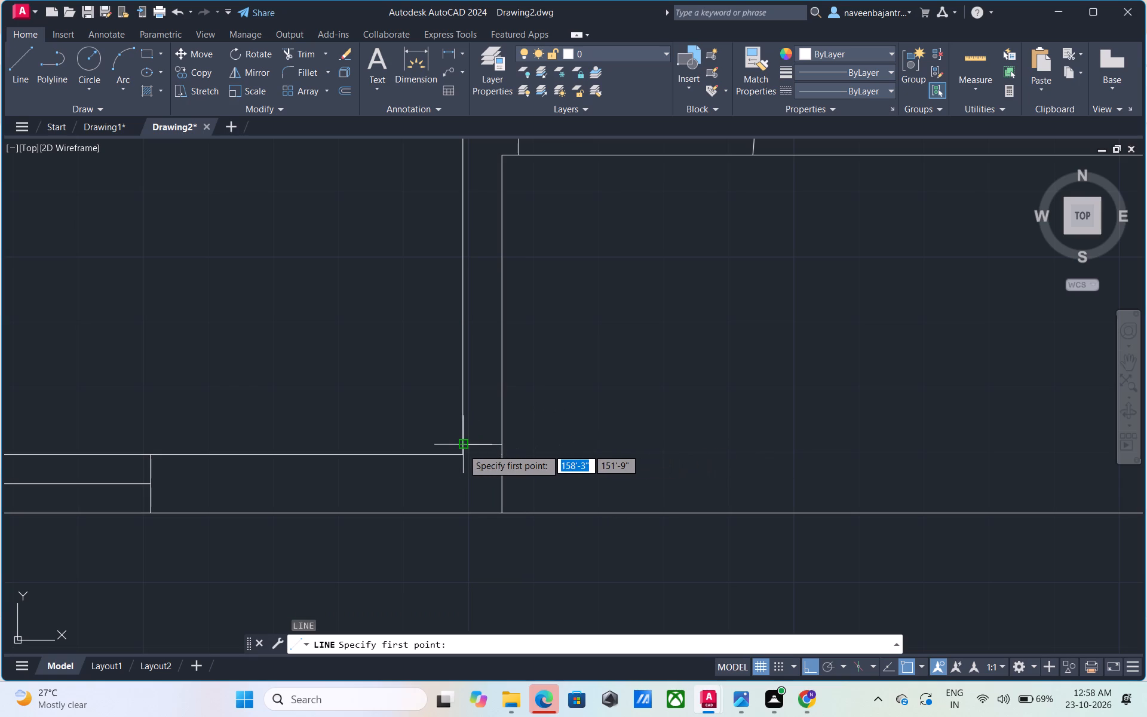
left_click(463, 449)
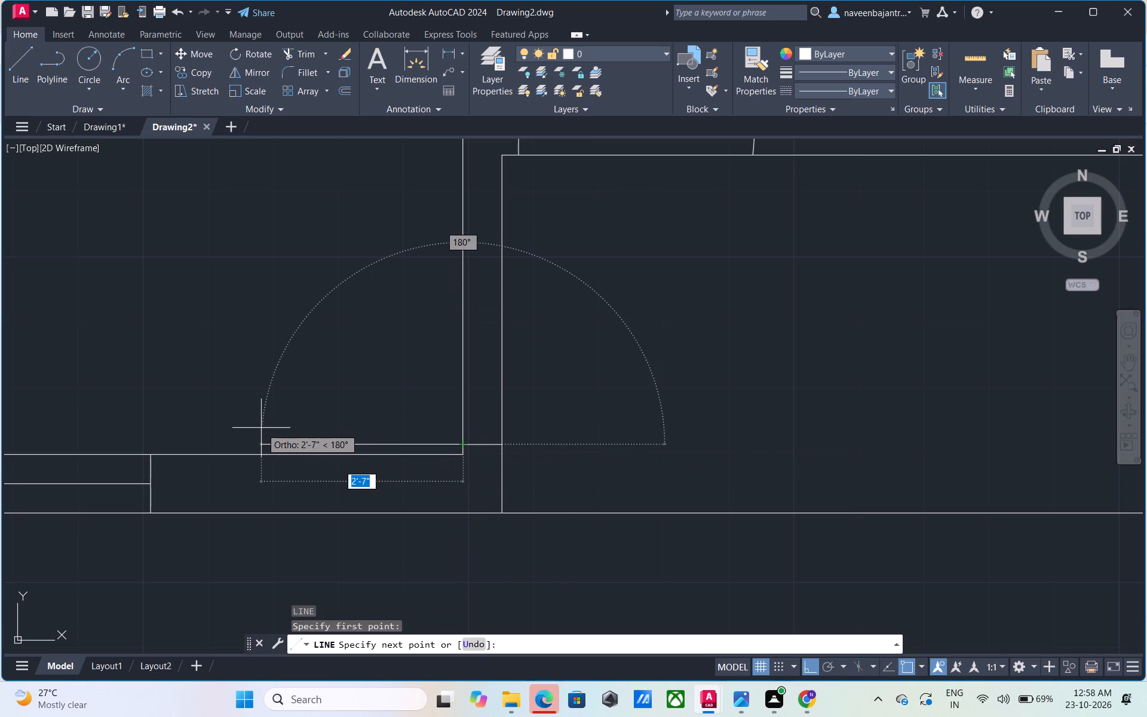
type("3'")
key("Return")
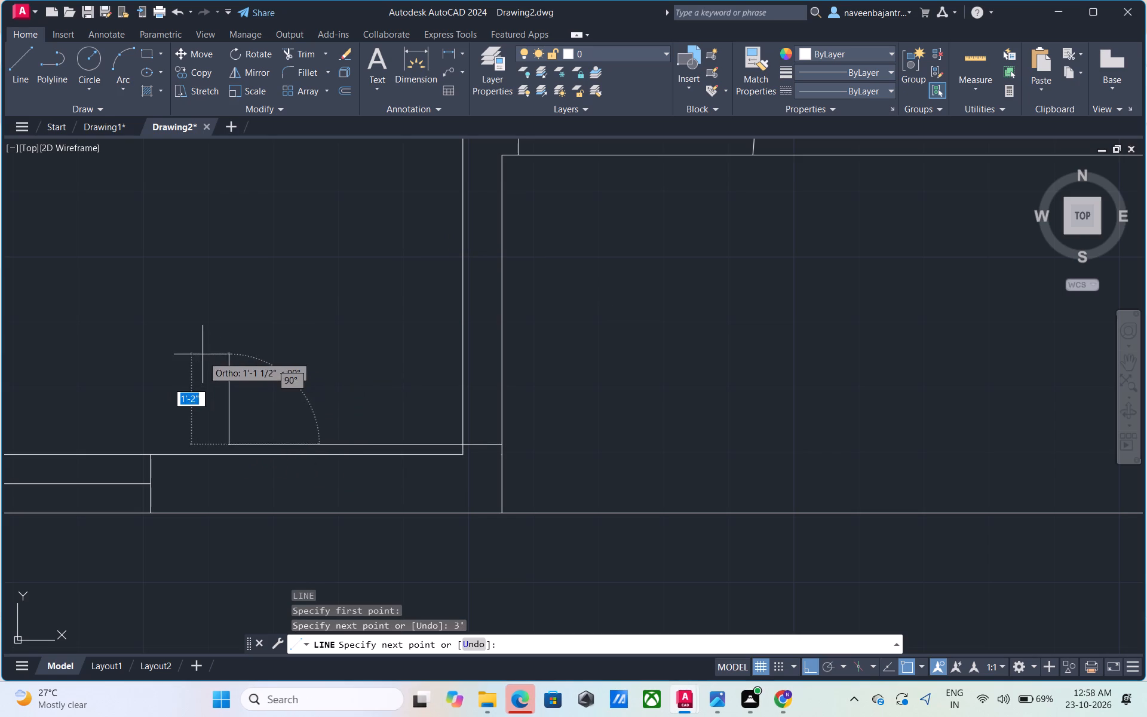
key("Escape")
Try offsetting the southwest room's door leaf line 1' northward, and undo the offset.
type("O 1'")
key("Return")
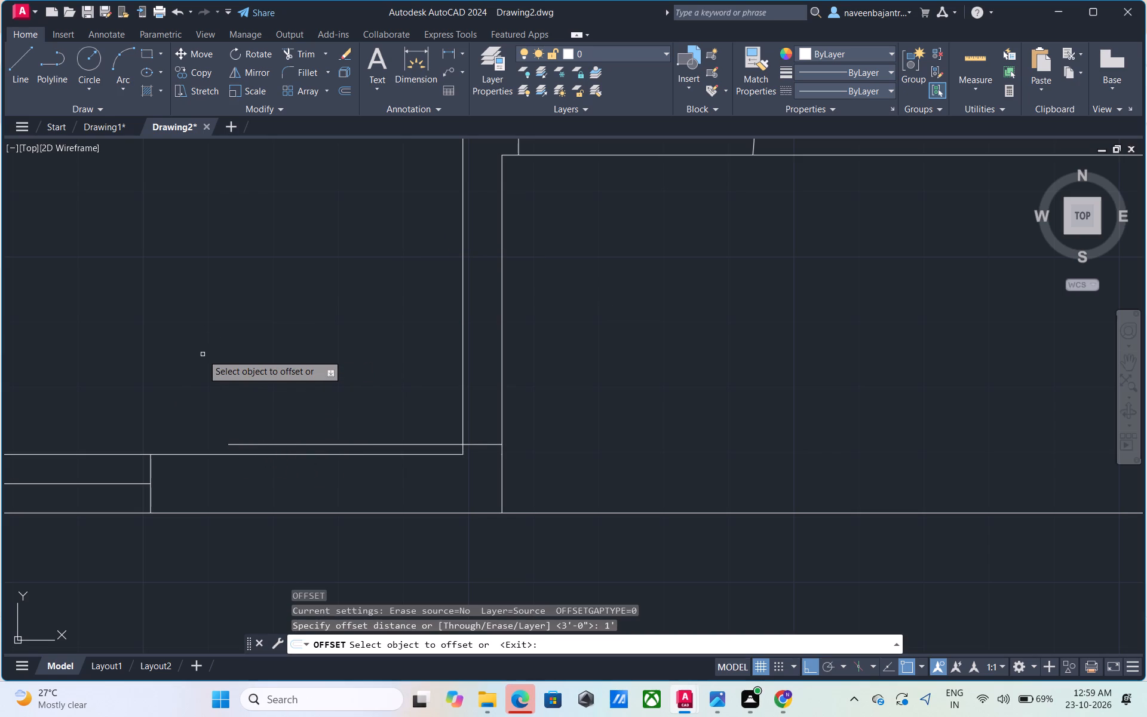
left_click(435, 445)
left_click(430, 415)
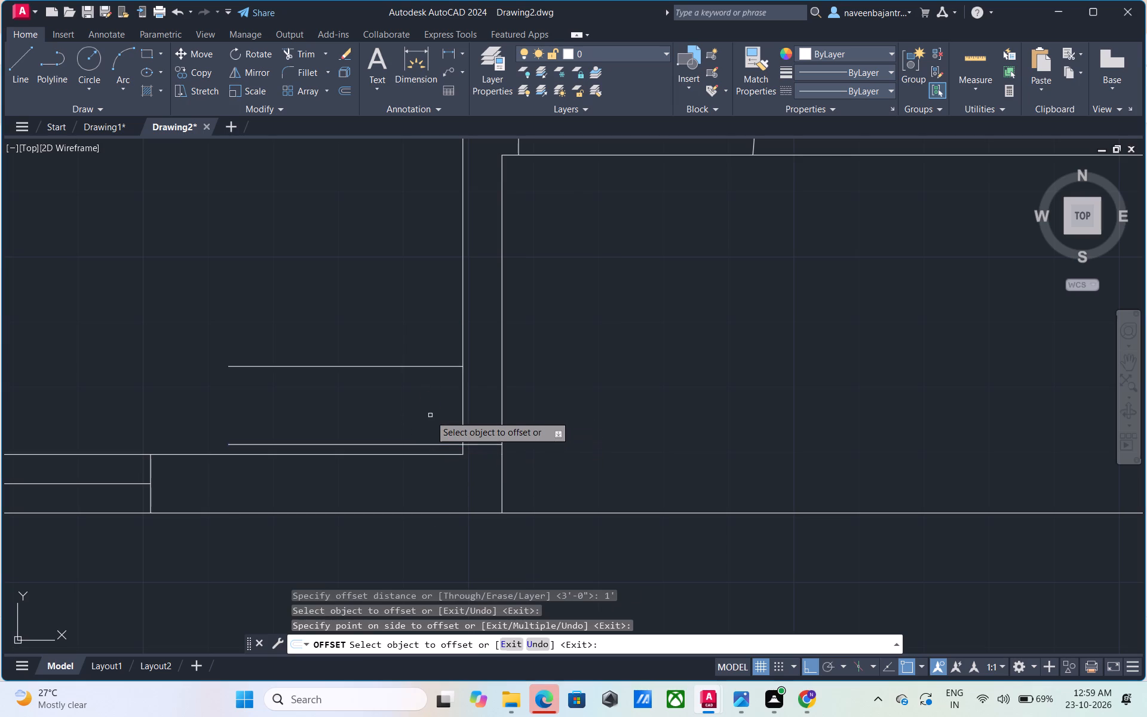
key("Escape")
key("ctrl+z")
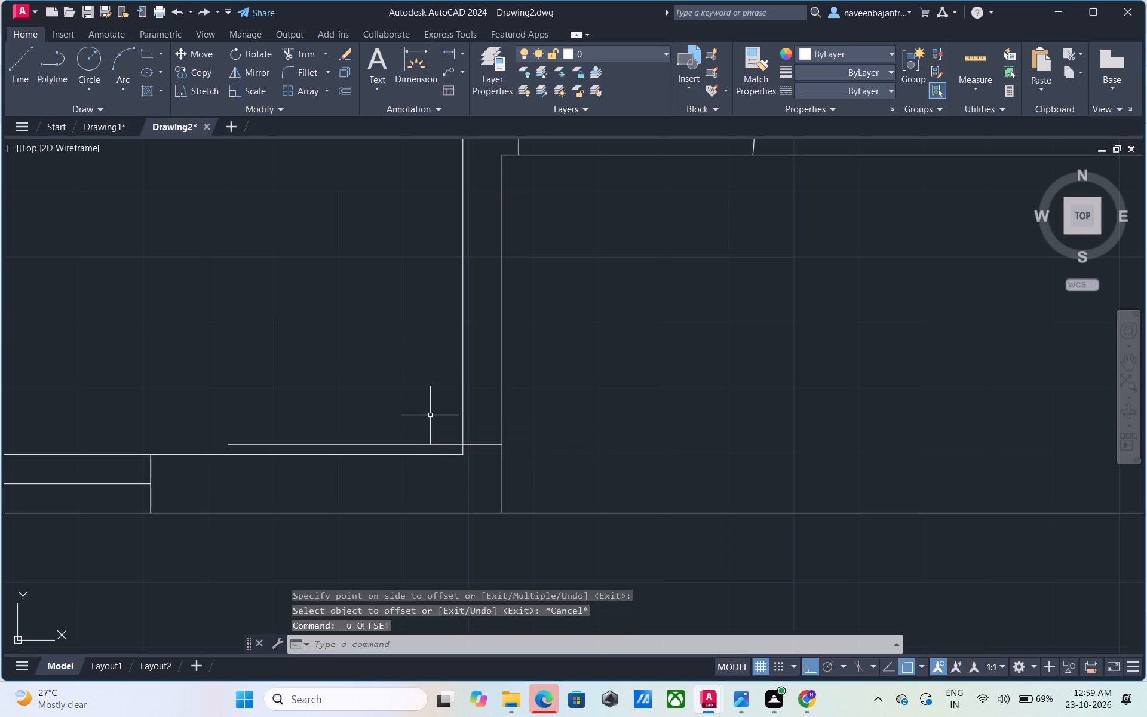
Offset the southwest room's door leaf line 1" northward to give the leaf its thickness.
key("Escape")
type("O")
key("space")
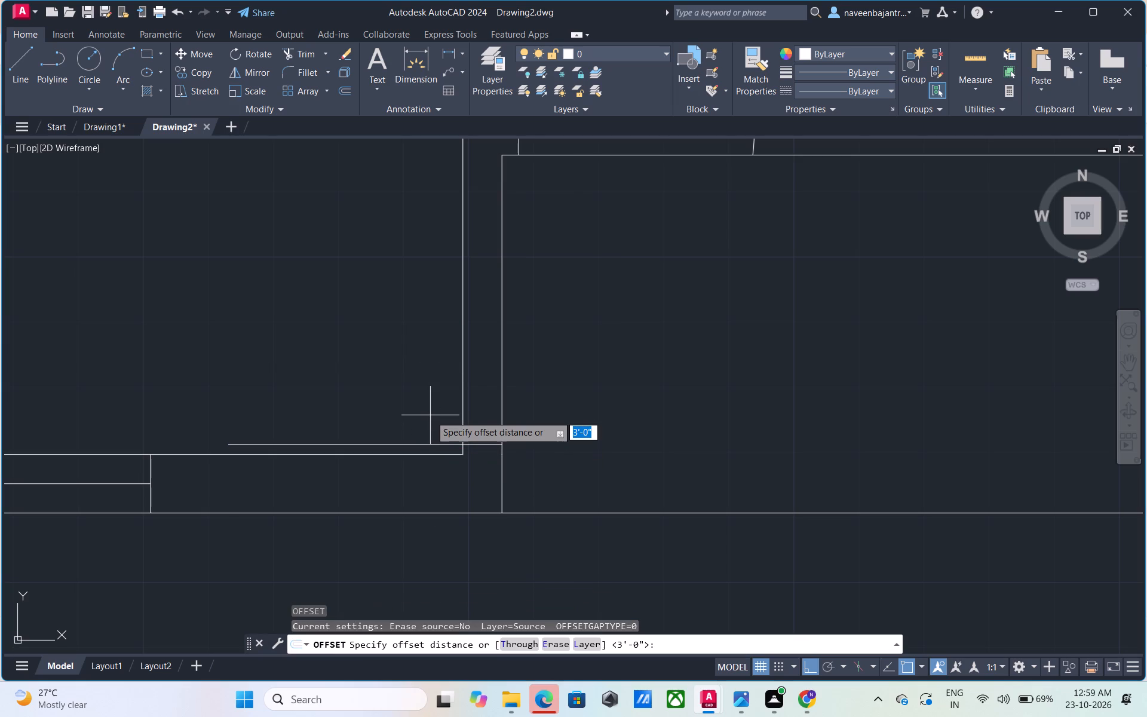
type("1\"")
key("Return")
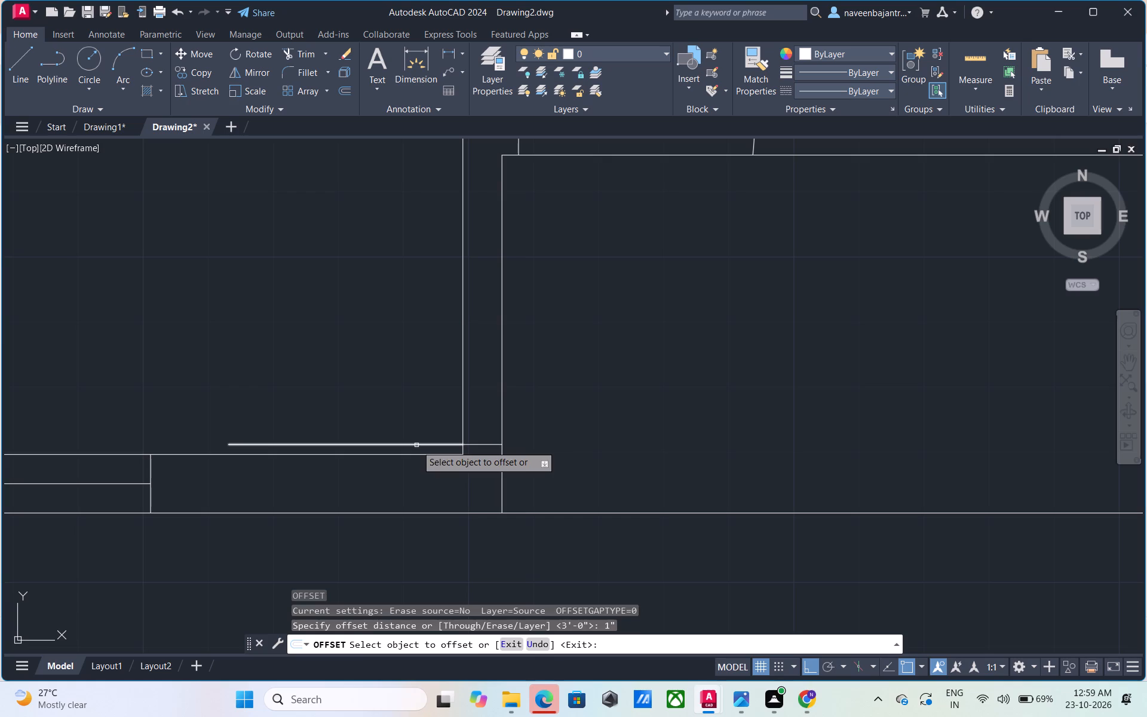
left_click(416, 445)
left_click(416, 426)
key("Escape")
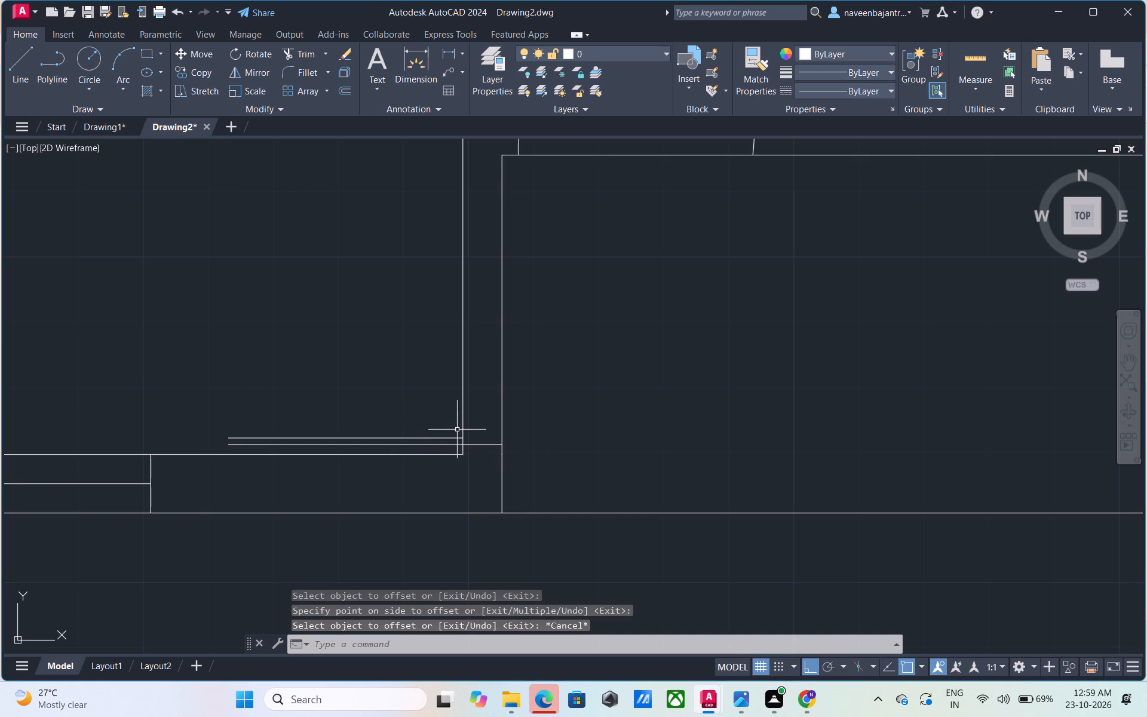
Offset the east wall's jamb line 3' northward to form the opening's north jamb.
type("O 3'")
key("Return")
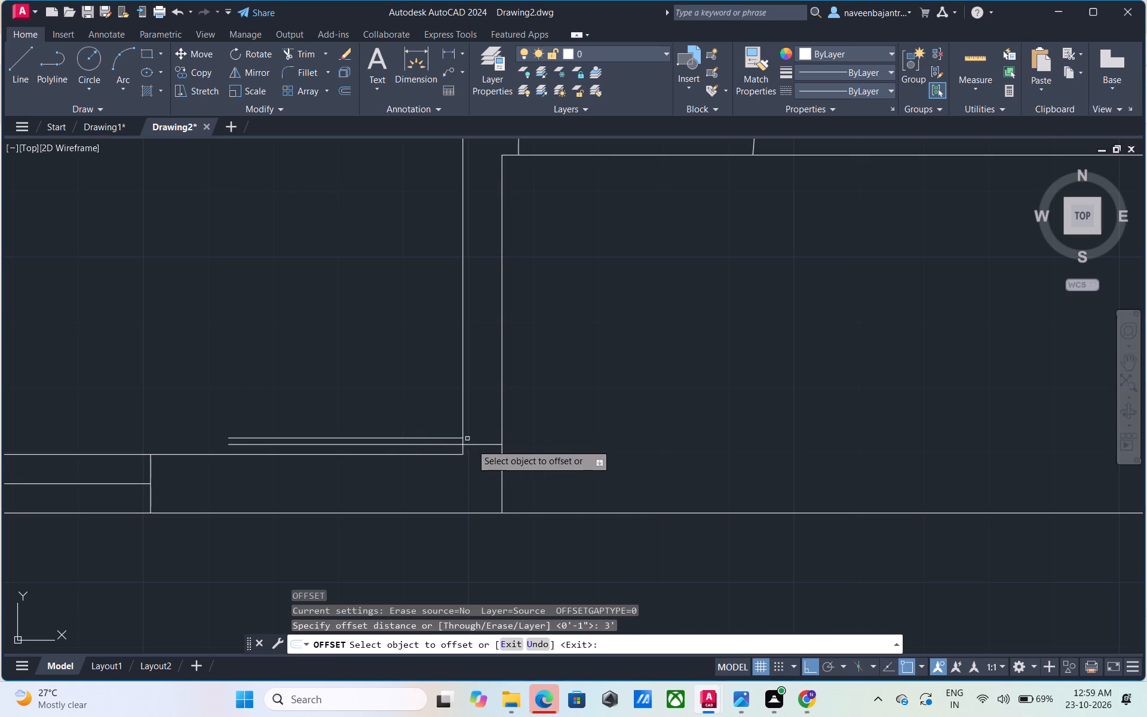
left_click(482, 446)
left_click(479, 431)
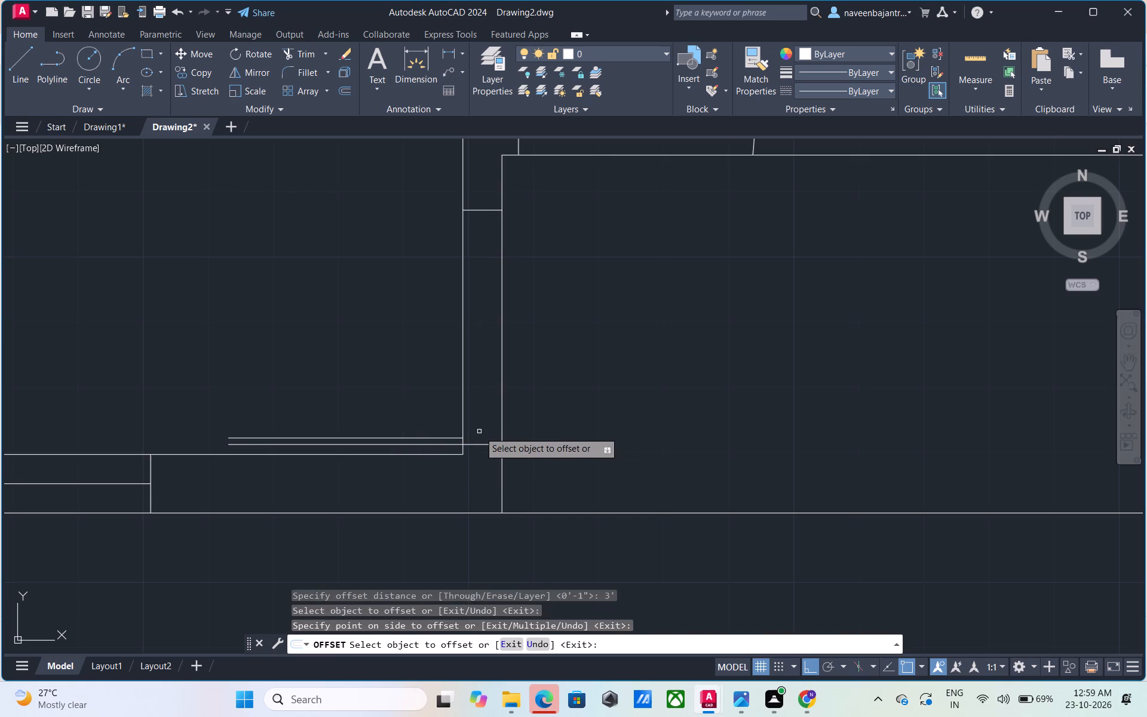
scroll(479, 431, "down", 1)
key("Escape")
Trim the east wall's inner face line between the door leaf and the north jamb.
type("TR")
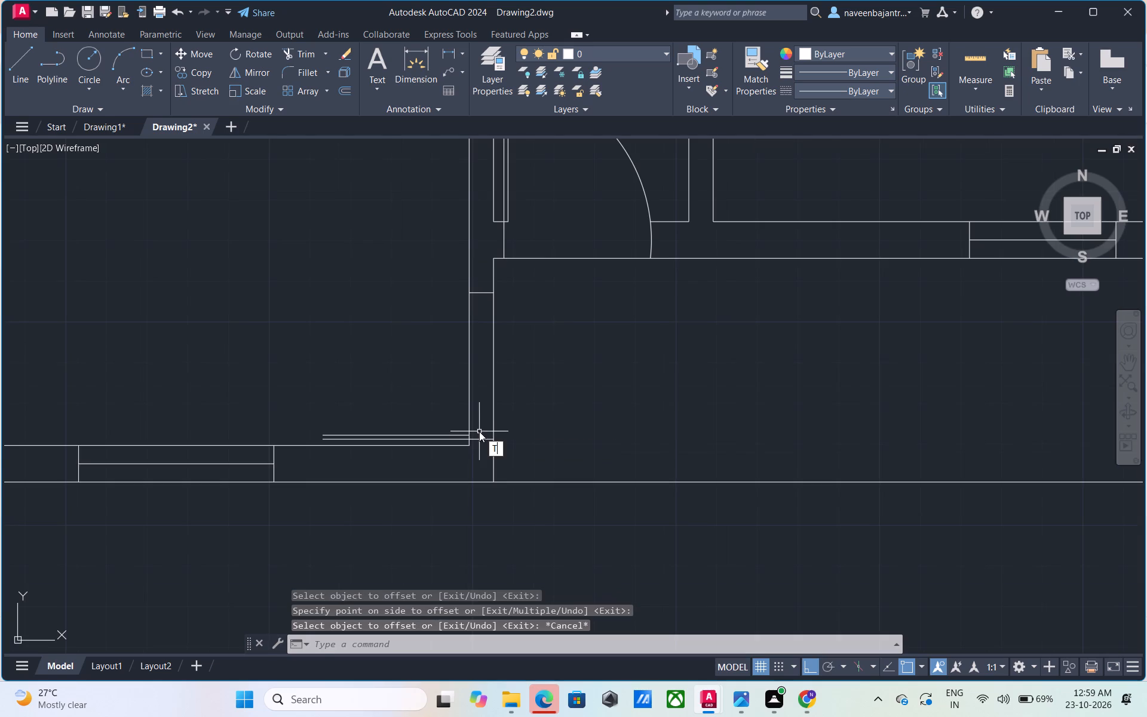
key("space")
left_click(467, 406)
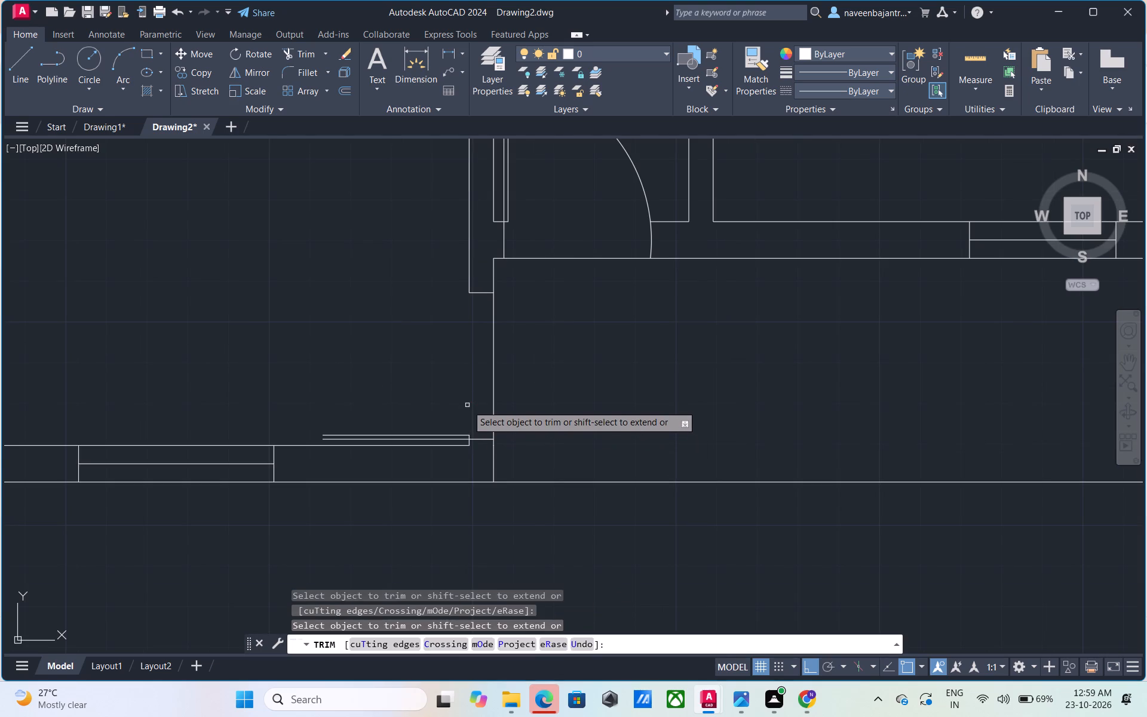
key("Escape")
Draw the door swing arc from the lower leaf line's west end through the north jamb's west end to its east end.
left_click(118, 69)
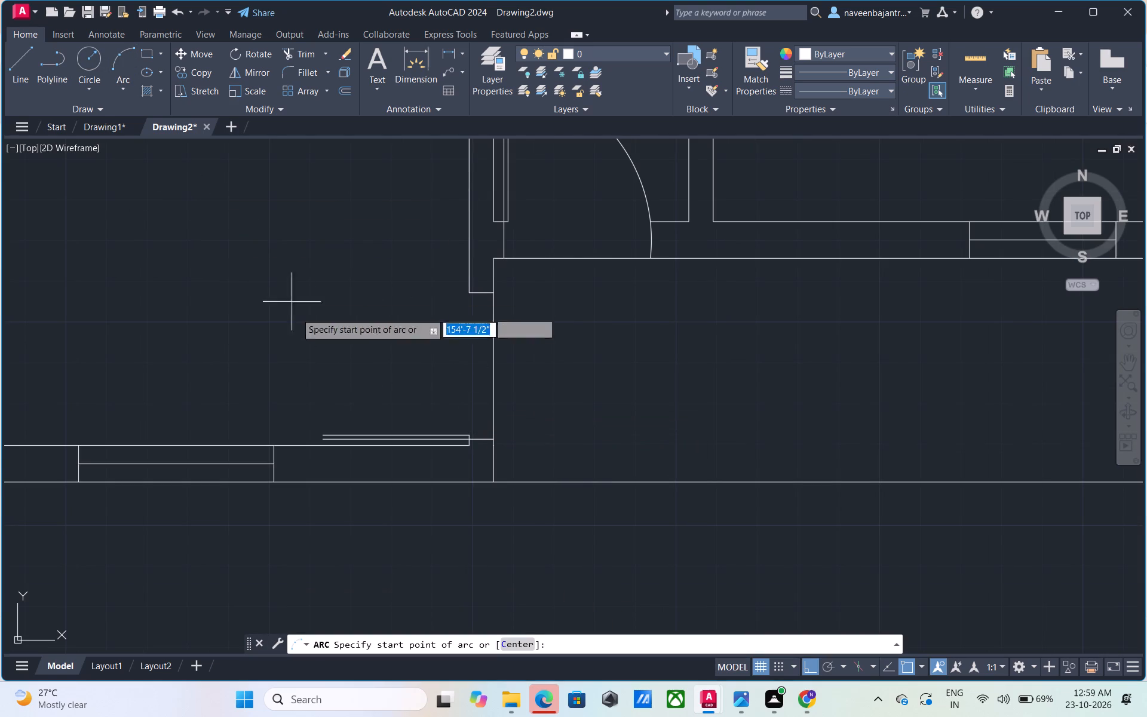
scroll(318, 441, "up", 1)
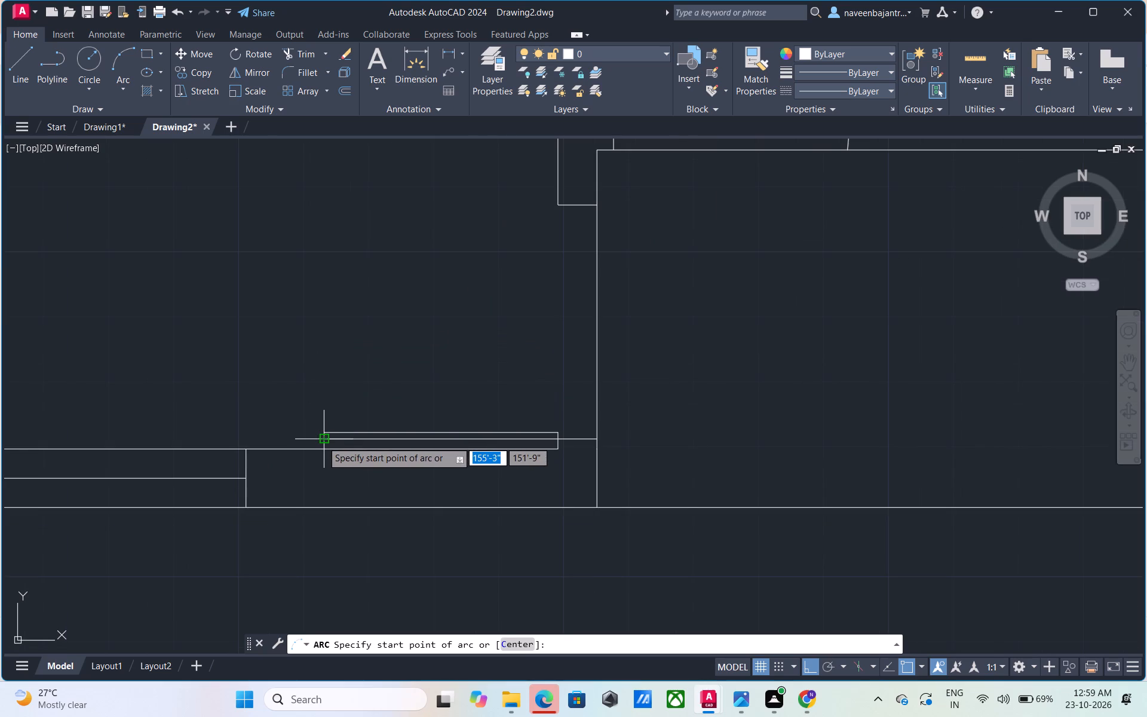
left_click(322, 441)
scroll(322, 441, "down", 2)
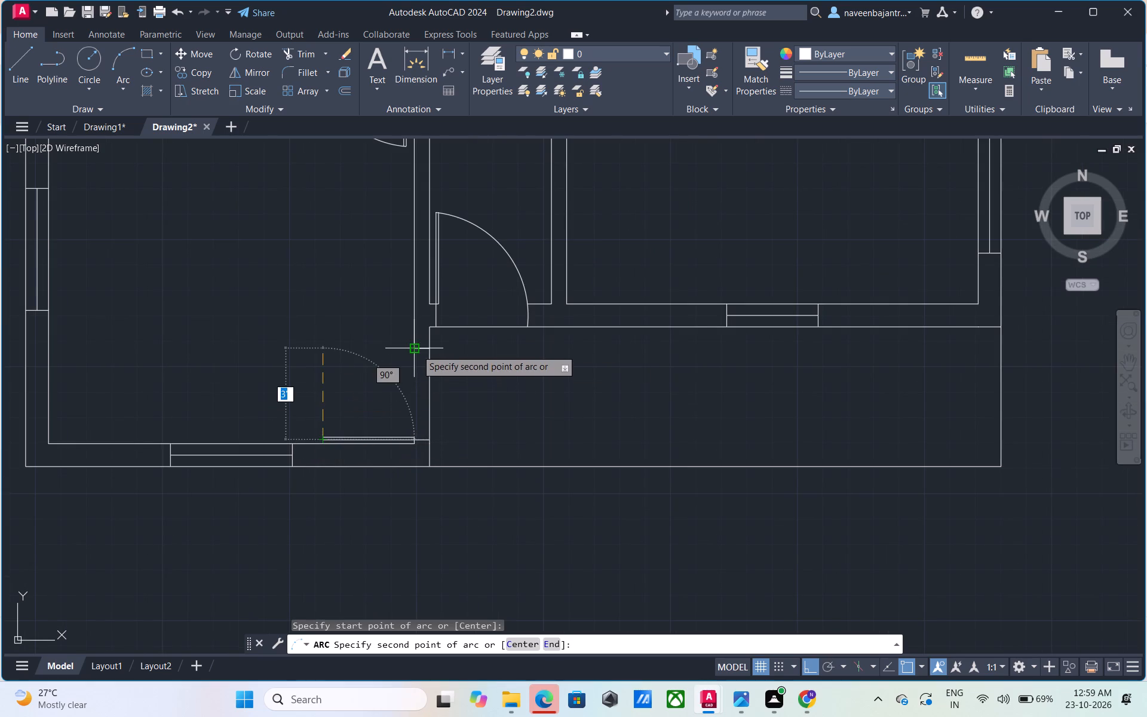
left_click(416, 350)
left_click(428, 350)
key("Escape")
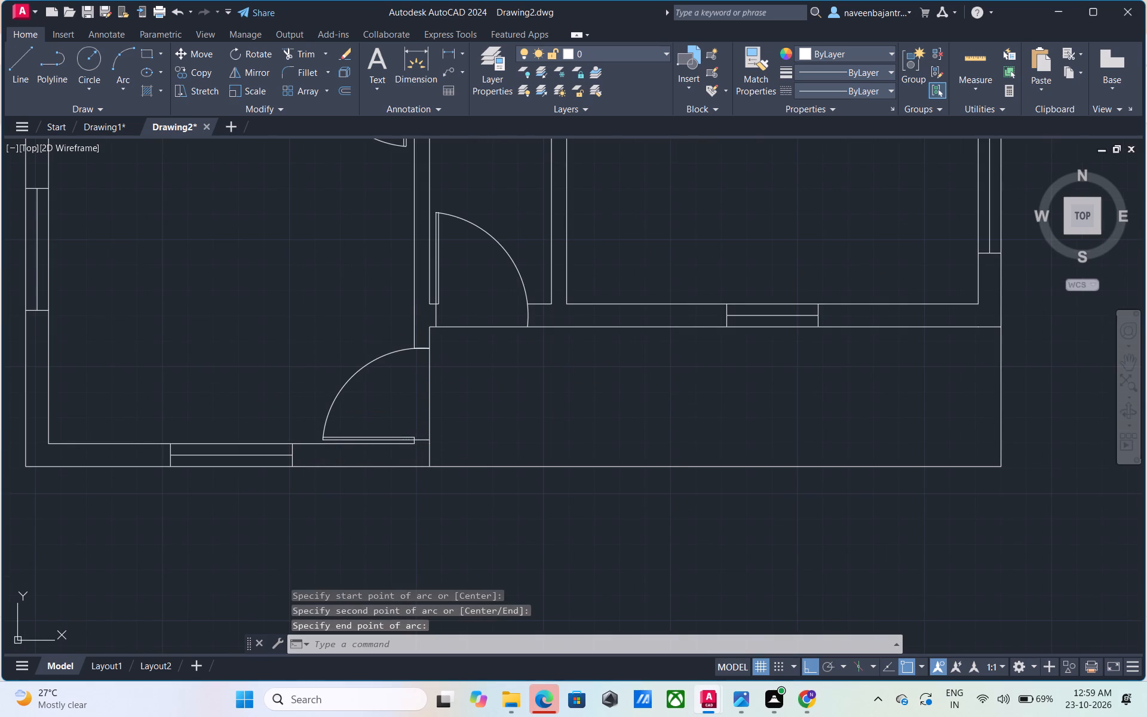
Review the whole floor plan, checking its doors, windows and walls.
scroll(470, 371, "down", 2)
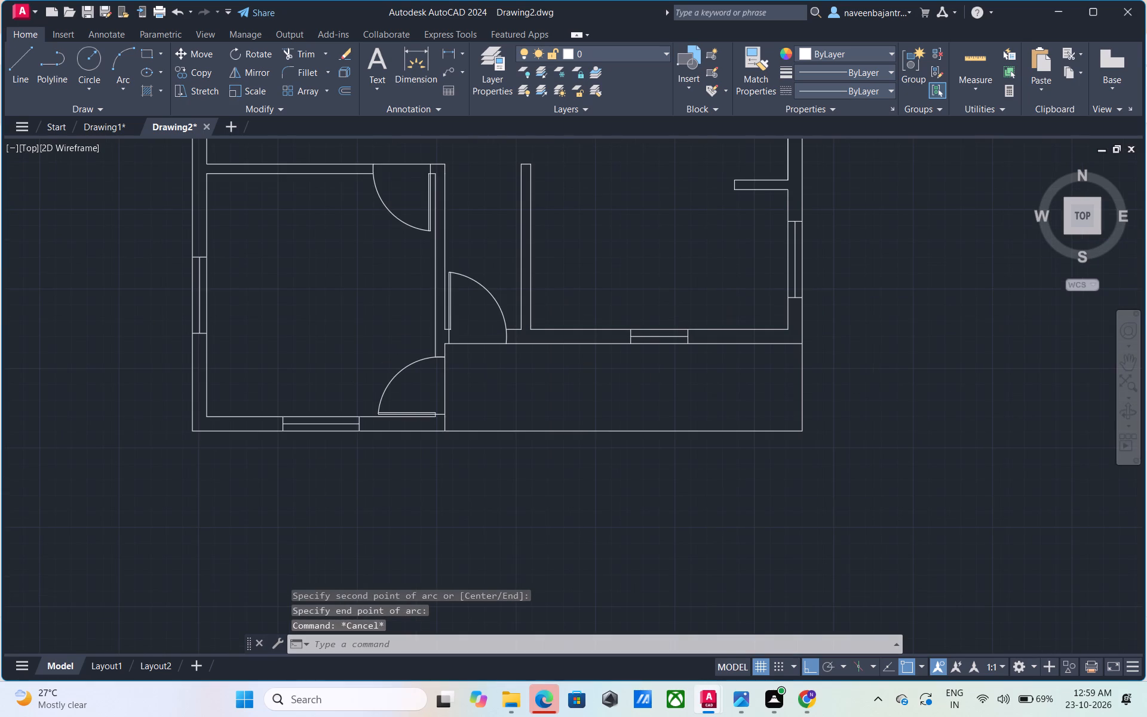
scroll(470, 371, "down", 1)
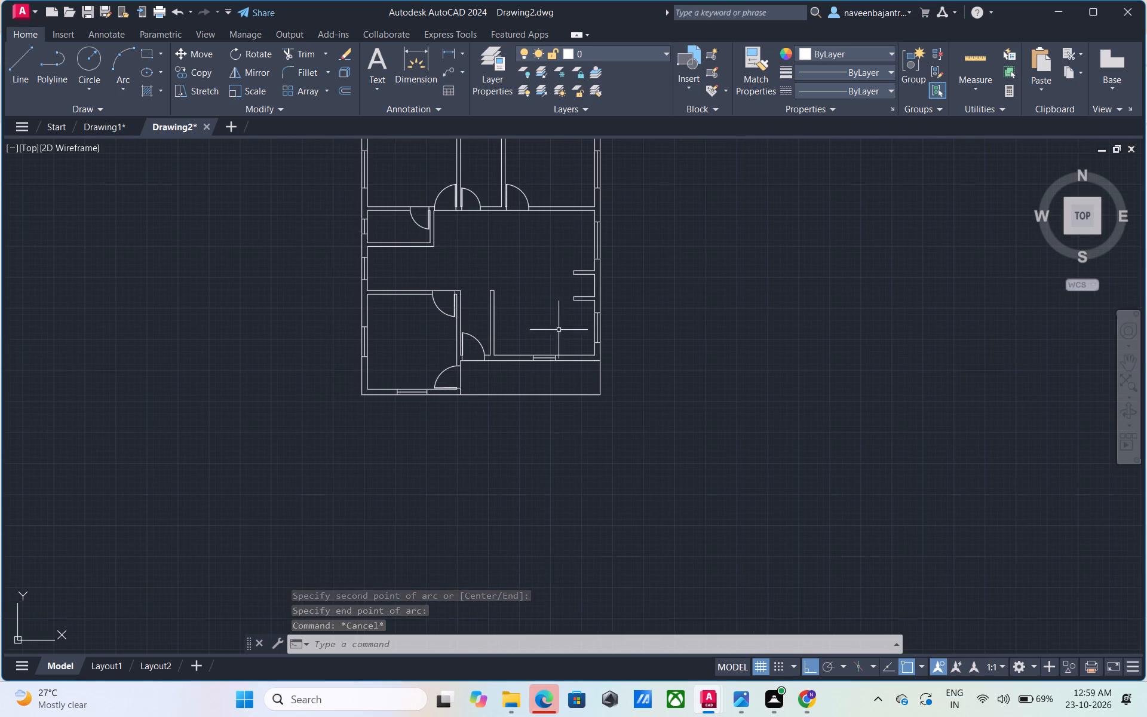
middle_click_drag(556, 278, 560, 365)
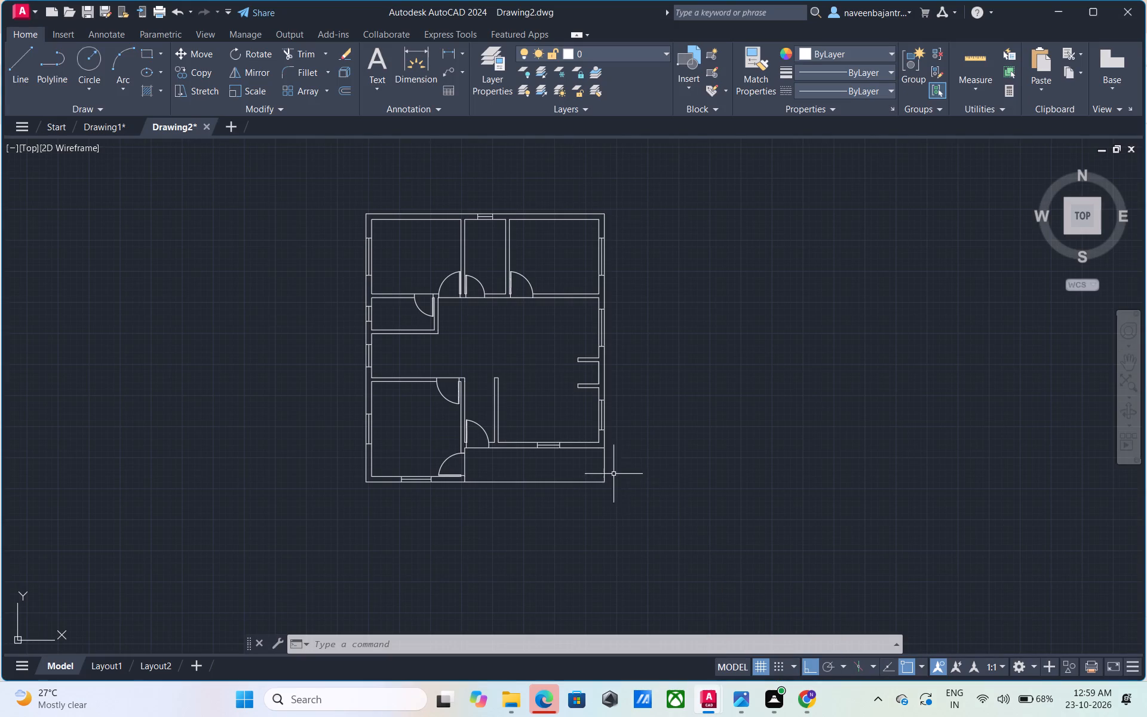
scroll(498, 213, "up", 1)
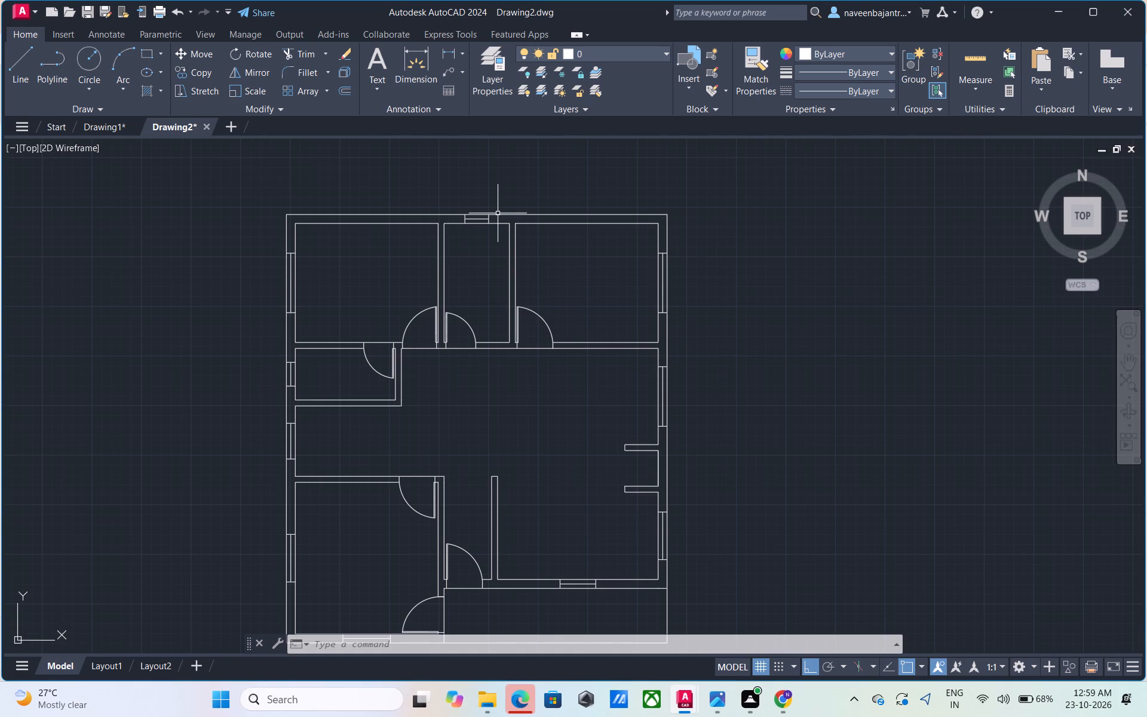
scroll(498, 213, "down", 1)
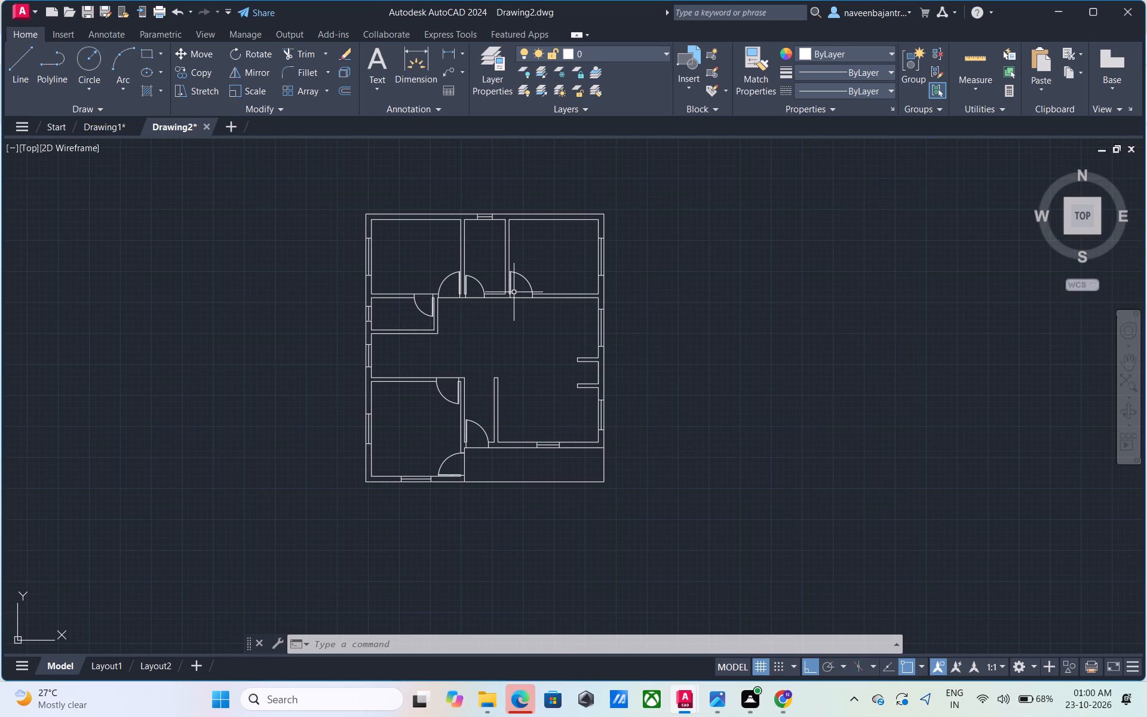
key("Escape")
key("Escape")
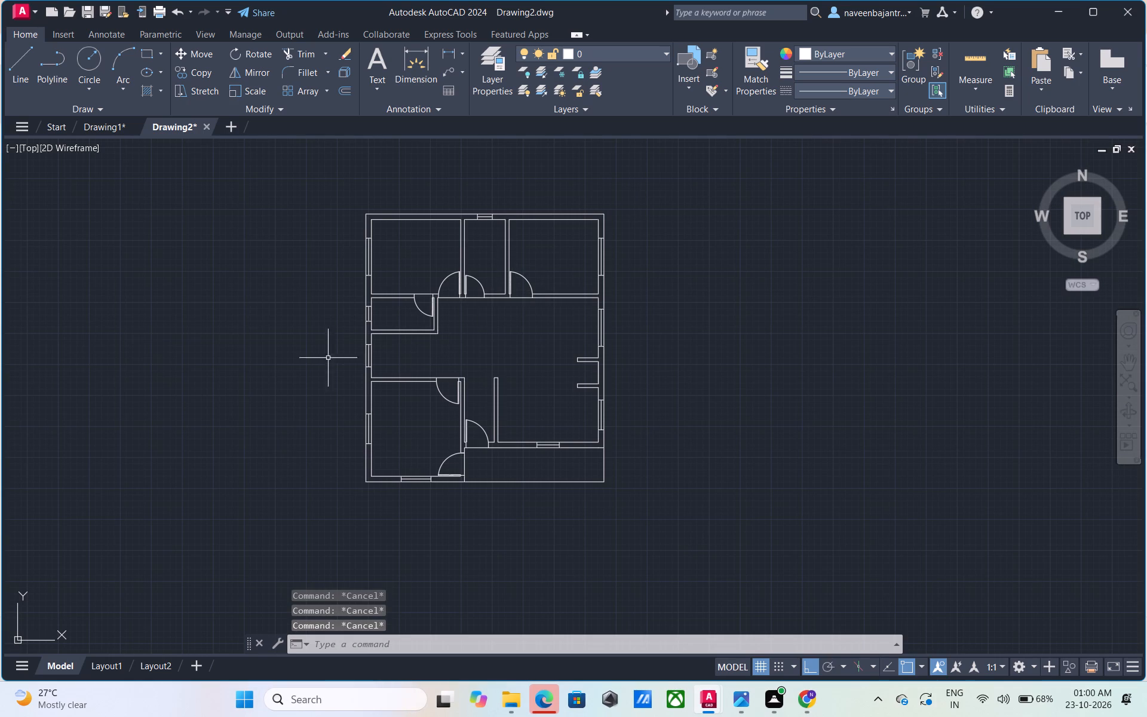
Insert the Bed - Queen and Lamp - Table blocks from DesignCenter's Home - Space Planner drawing, outside the plan to the west.
type("DC")
key("space")
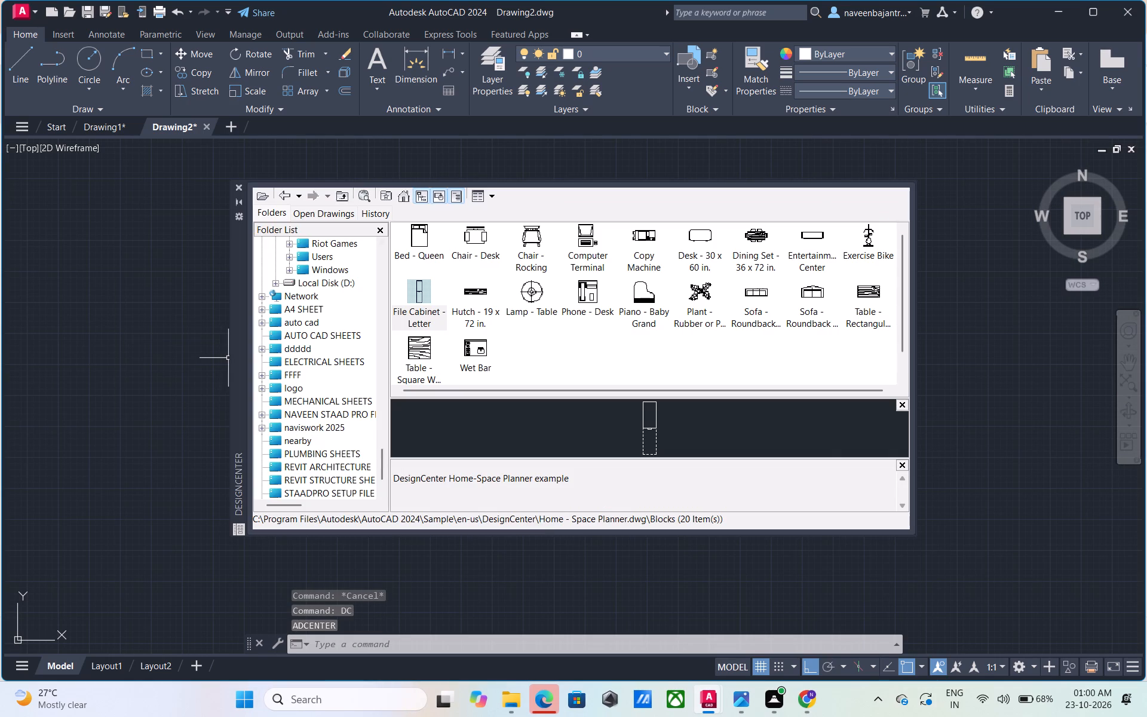
left_click_drag(421, 241, 157, 293)
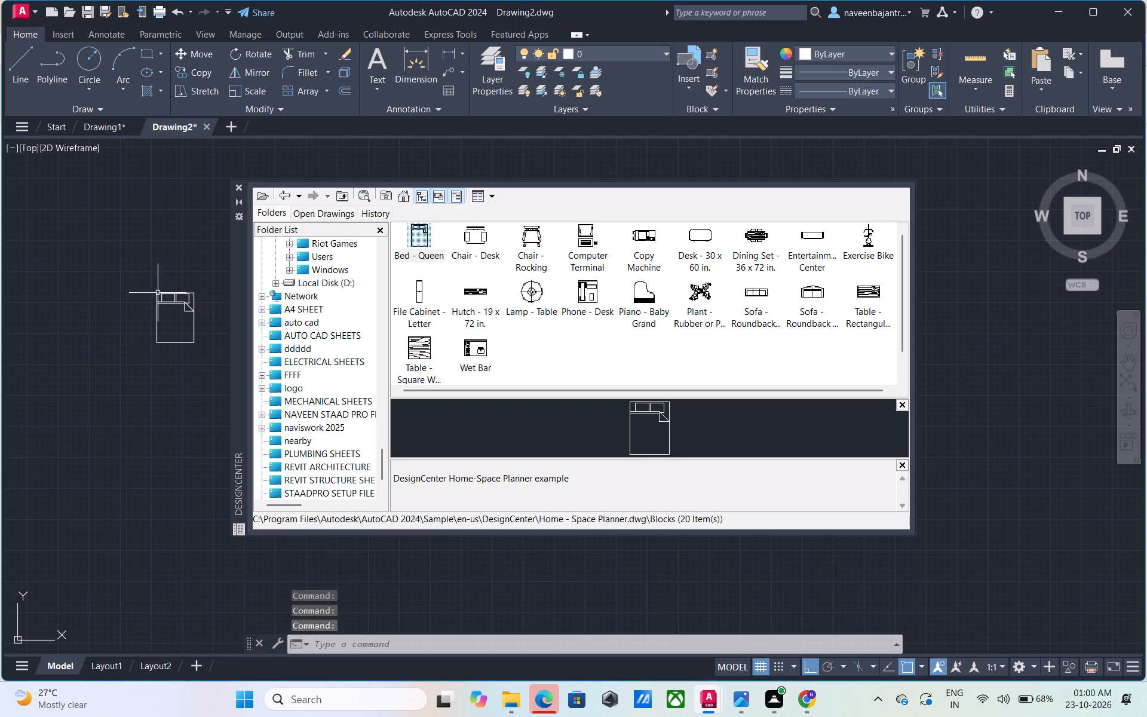
left_click_drag(526, 288, 68, 391)
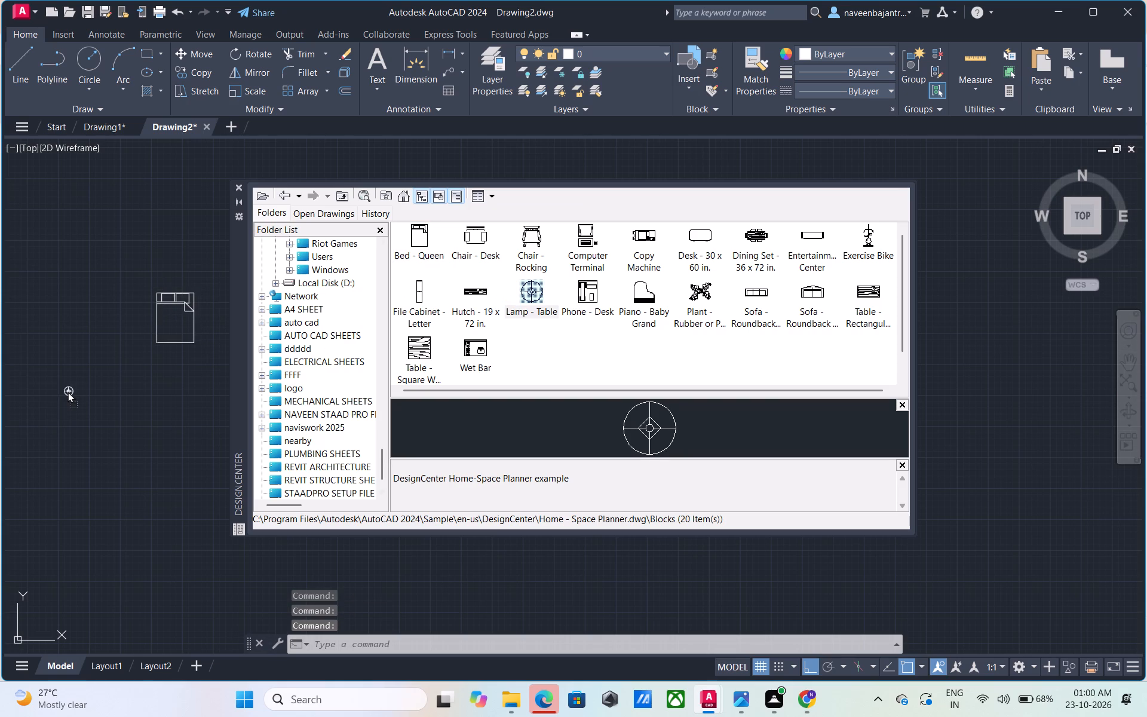
left_click_drag(68, 391, 102, 390)
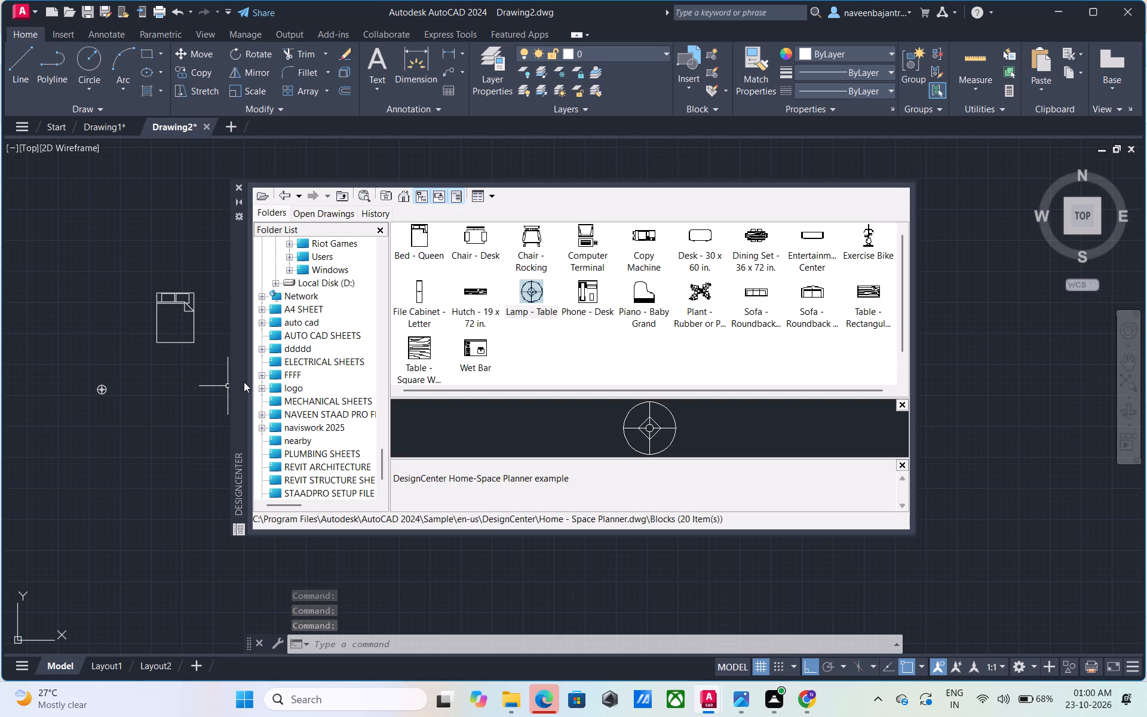
Insert the Range-Oven - 30 in top and Sink-single - 30 in top blocks from DesignCenter's Kitchens drawing, west of the plan.
left_click(283, 200)
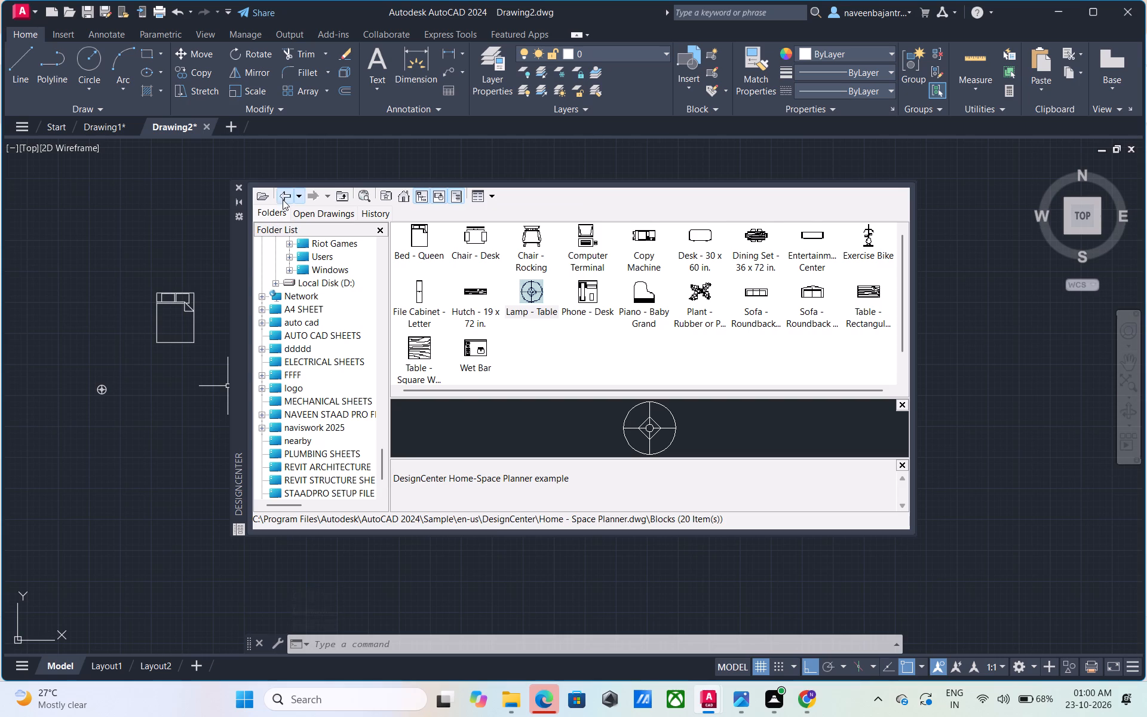
left_click(283, 200)
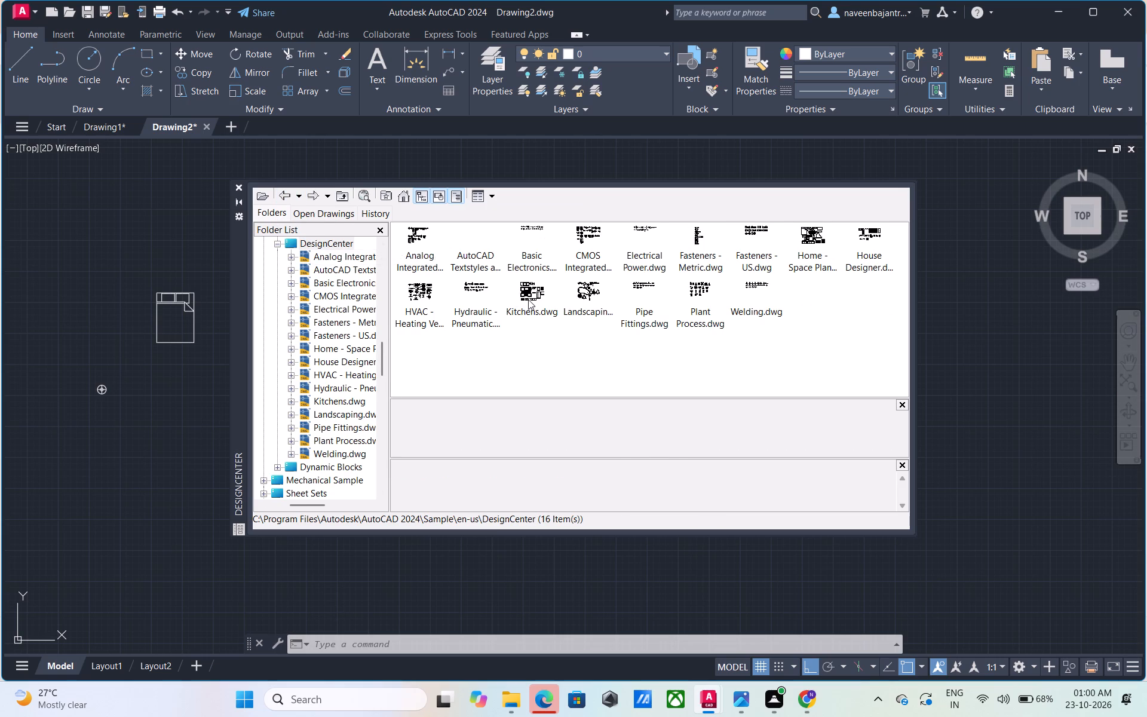
double_click(528, 299)
double_click(420, 249)
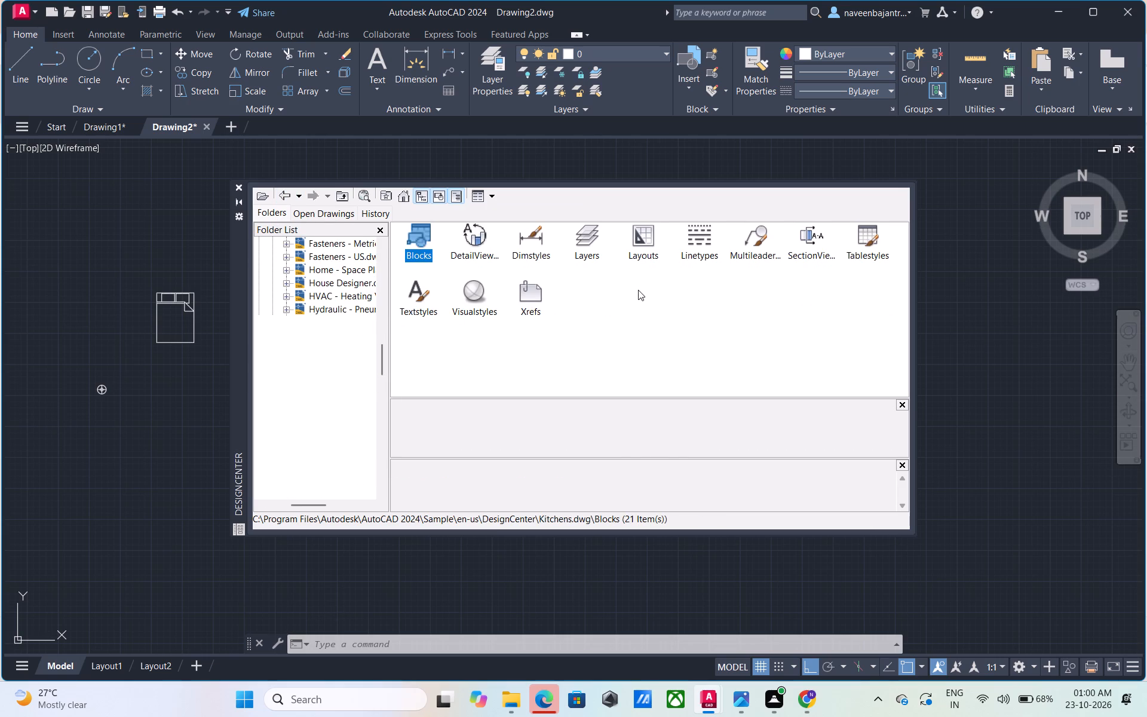
left_click(689, 290)
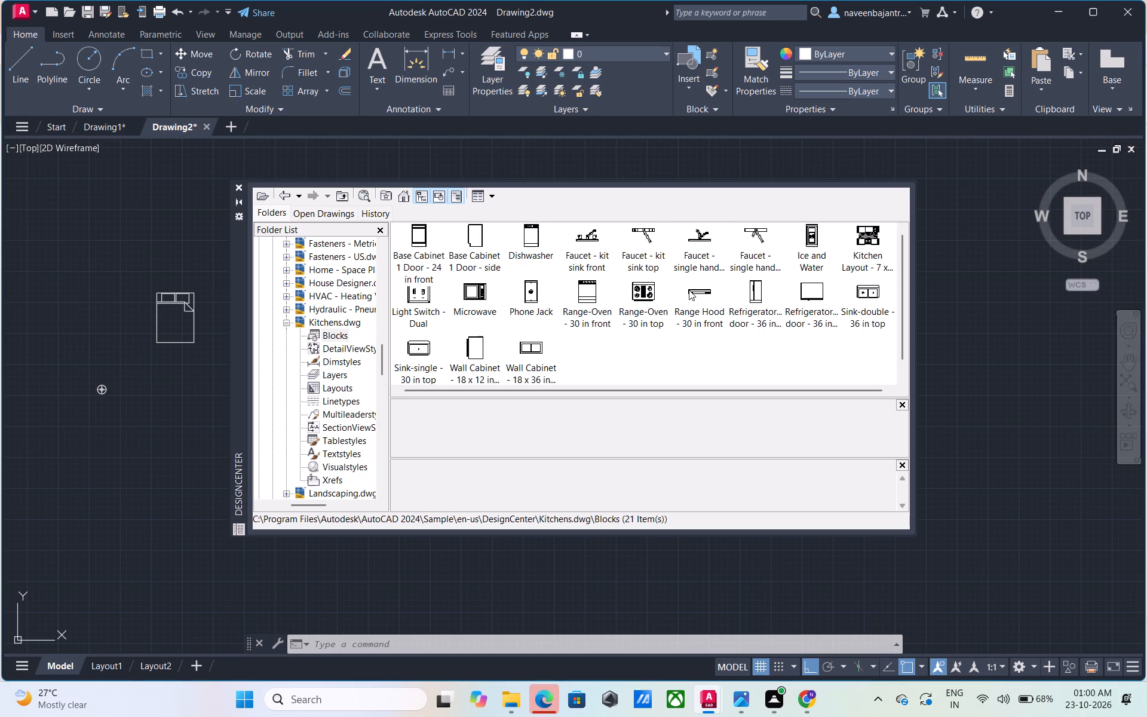
left_click(473, 299)
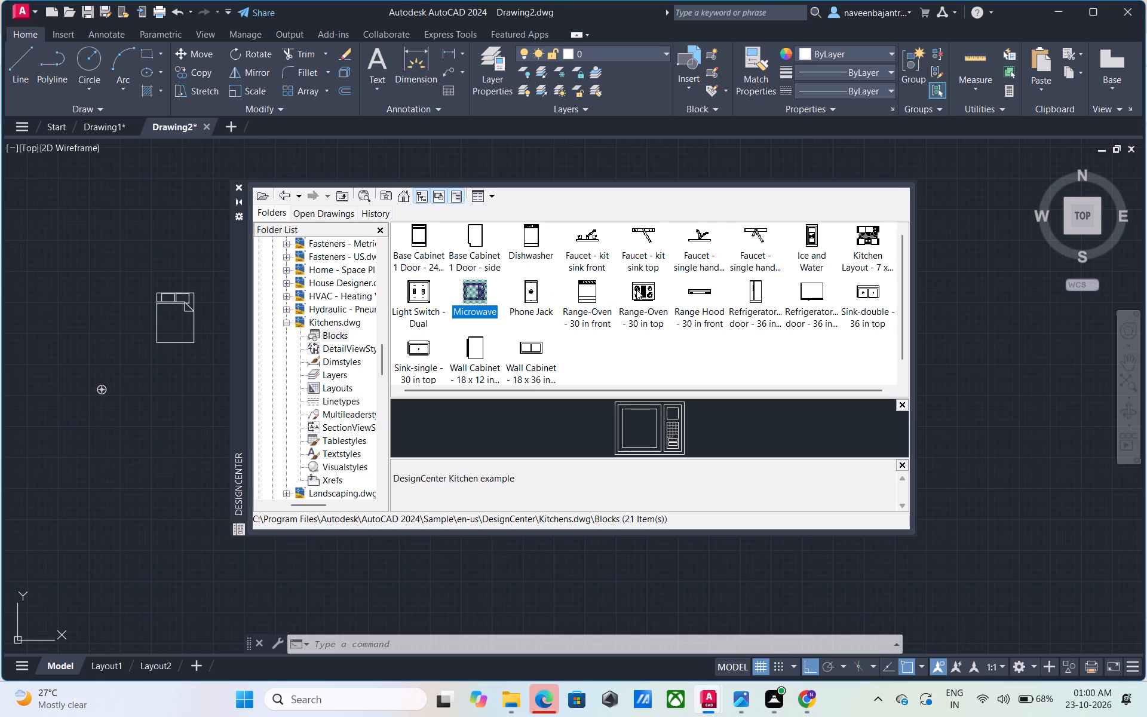
left_click_drag(636, 289, 183, 237)
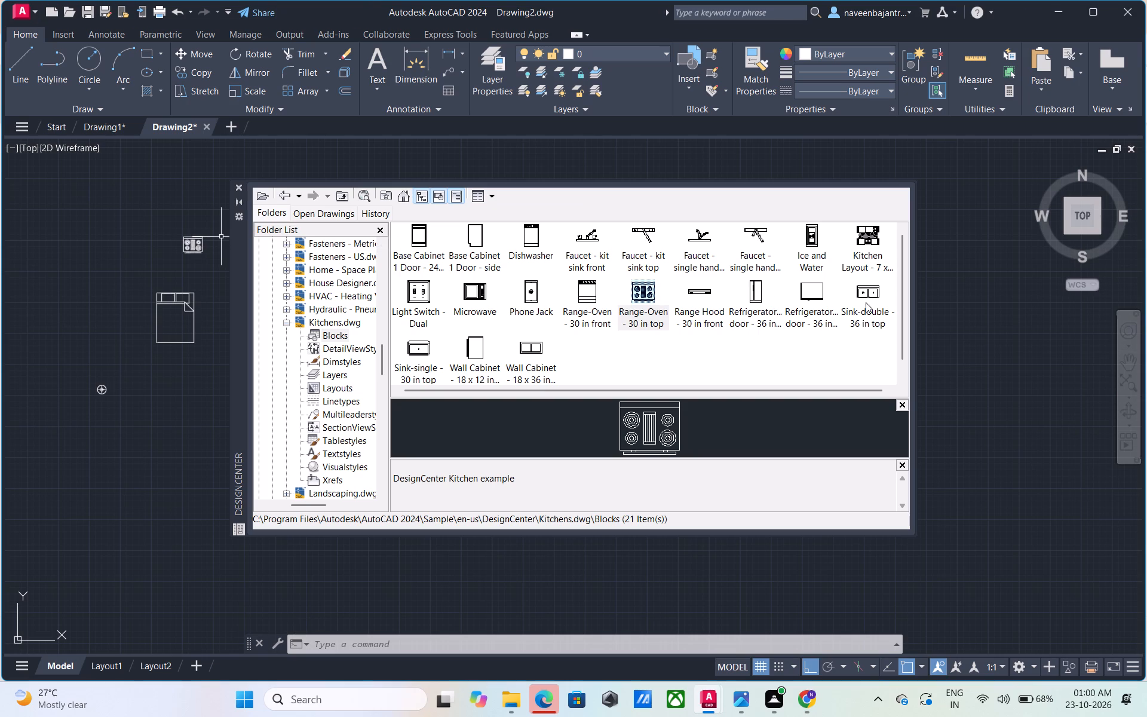
left_click_drag(419, 348, 195, 405)
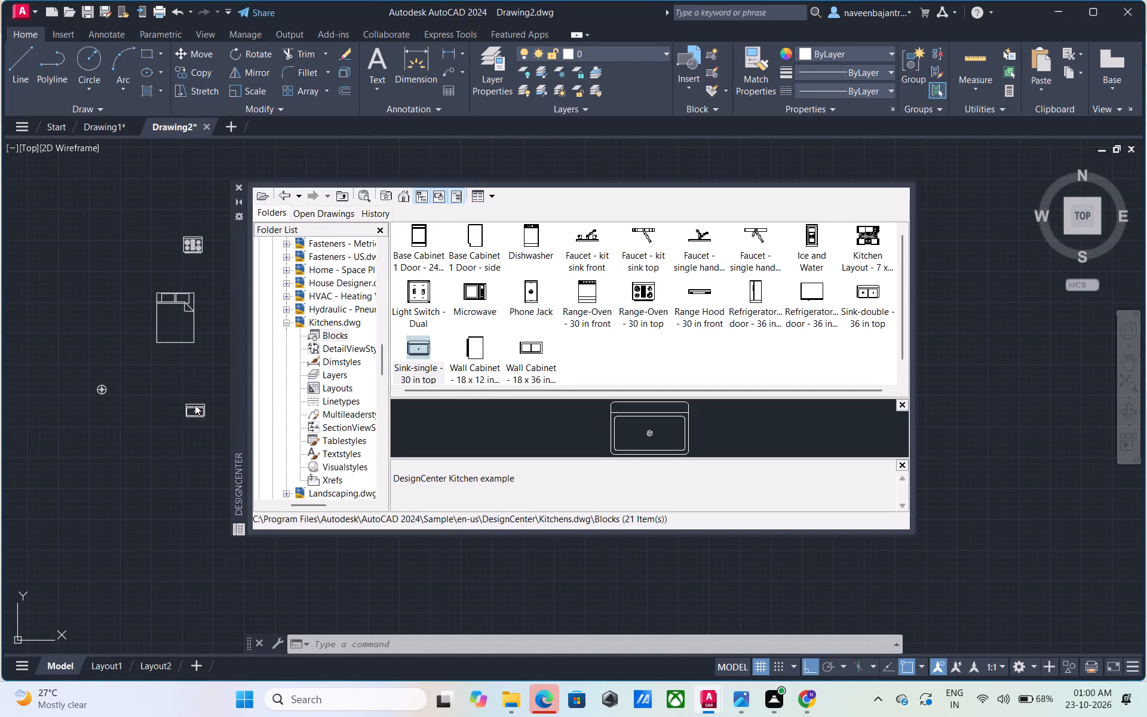
left_click(240, 187)
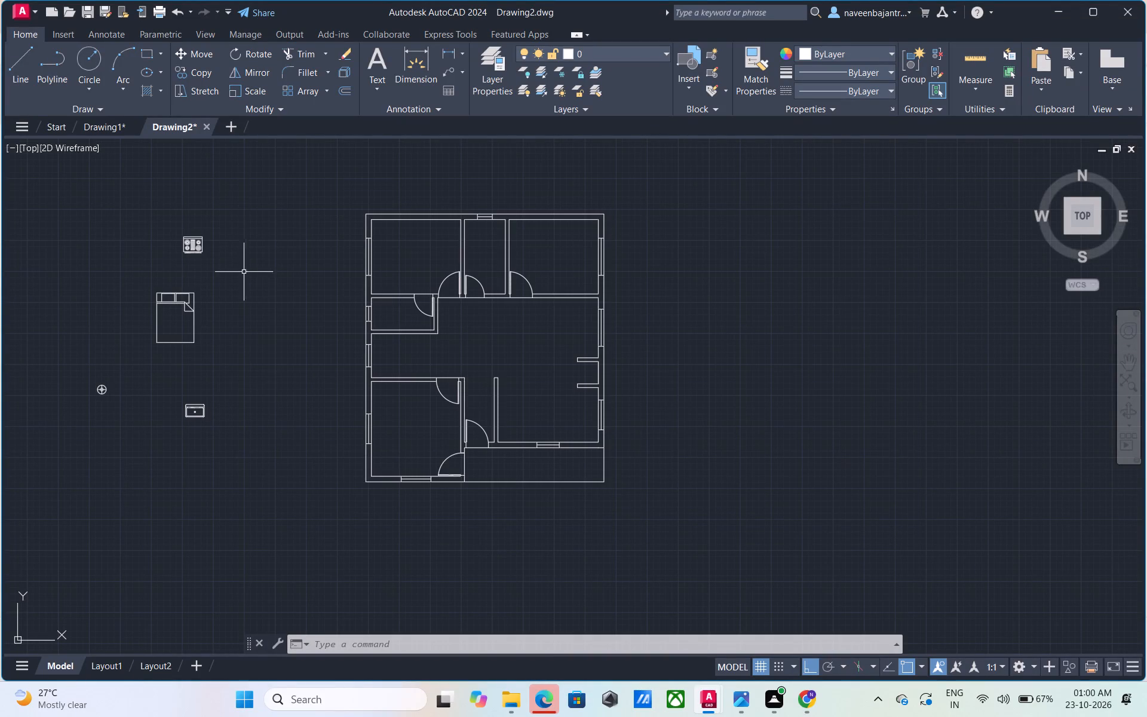
Copy the queen bed into the northwest and northeast bedrooms, with each headboard against the north wall's inner face.
scroll(204, 289, "up", 1)
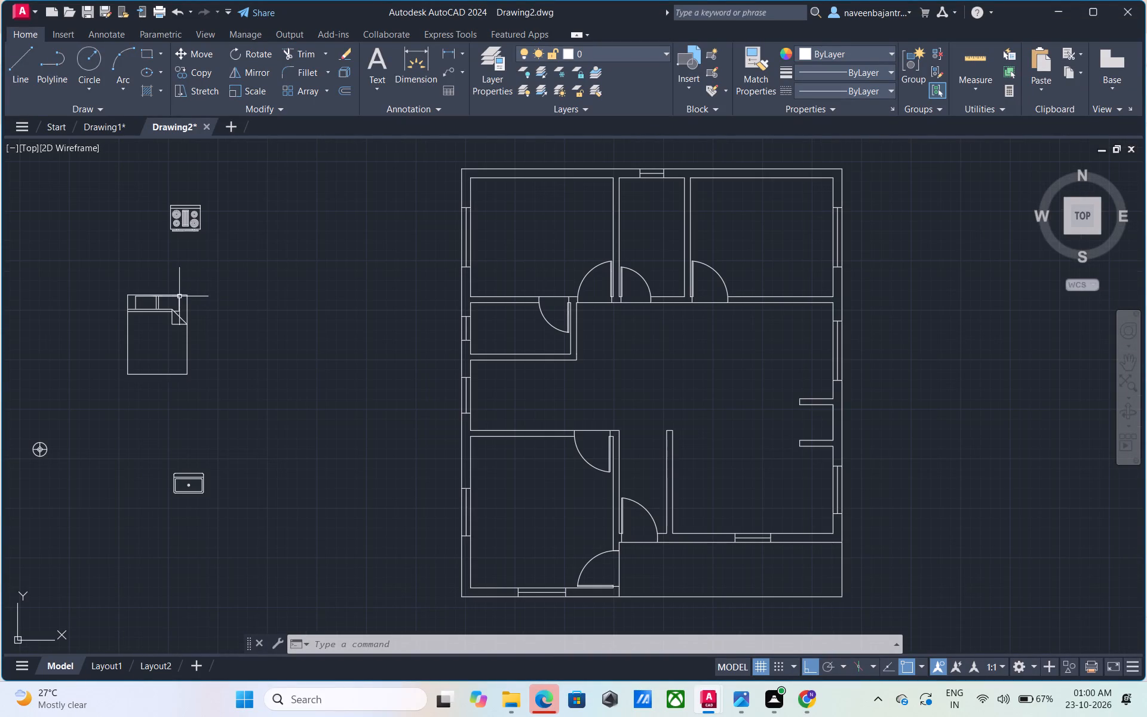
left_click(185, 294)
type("CO")
key("space")
left_click(185, 296)
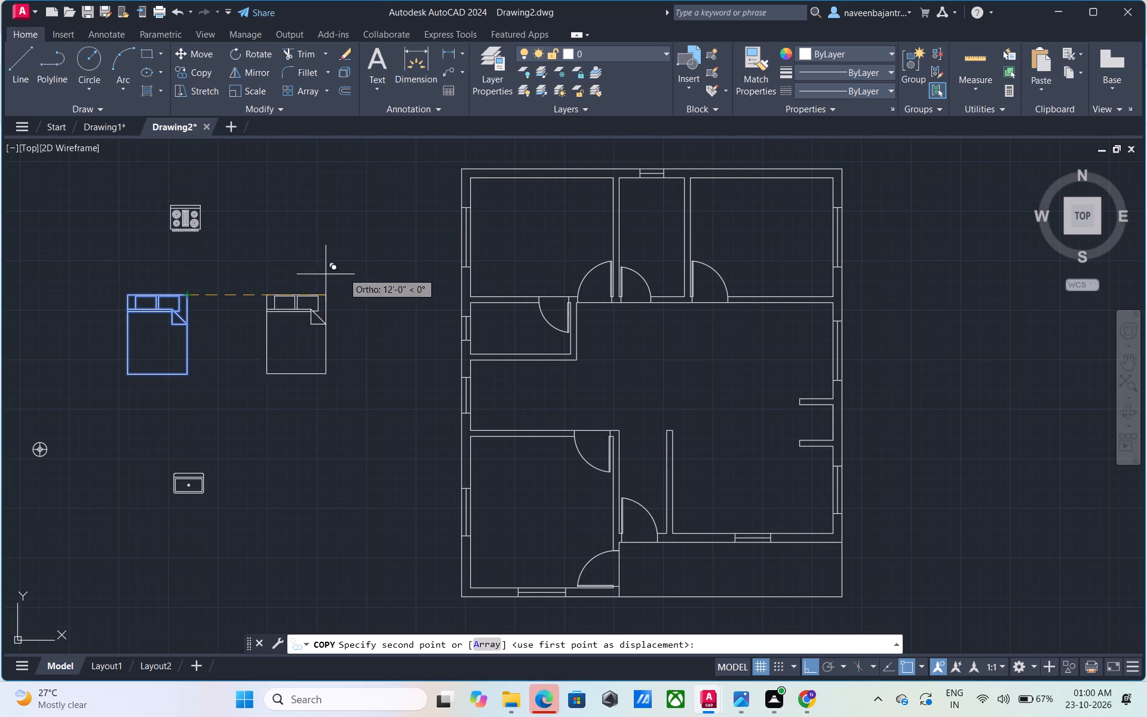
key("F8")
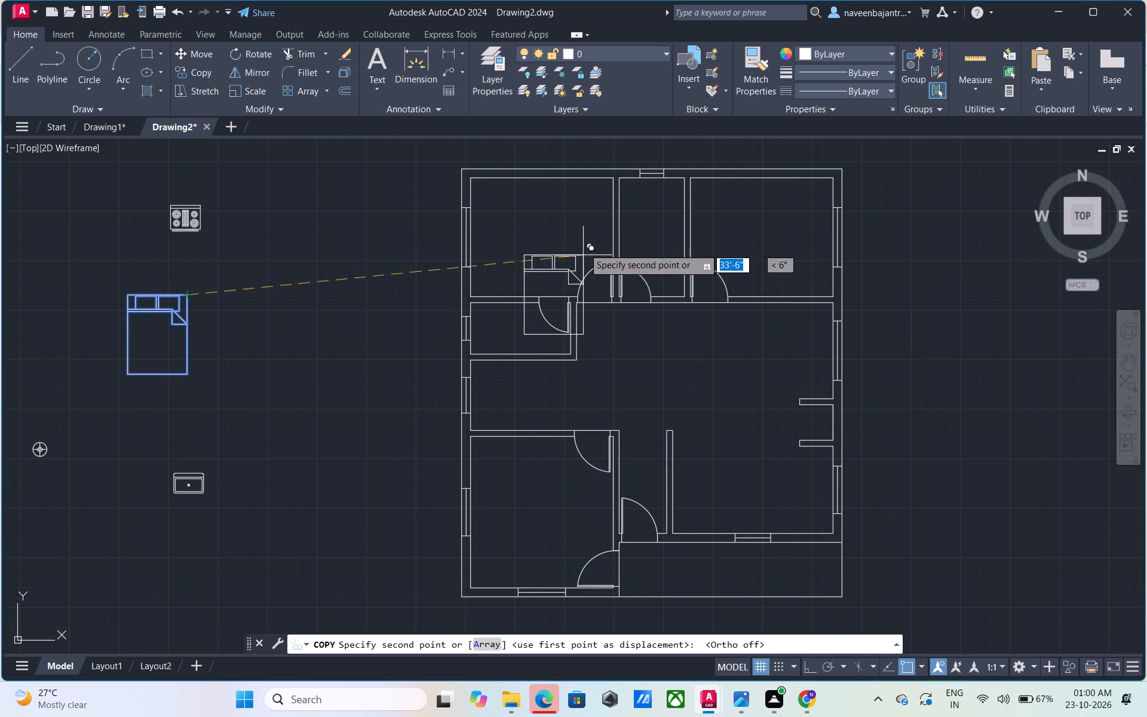
scroll(559, 201, "up", 1)
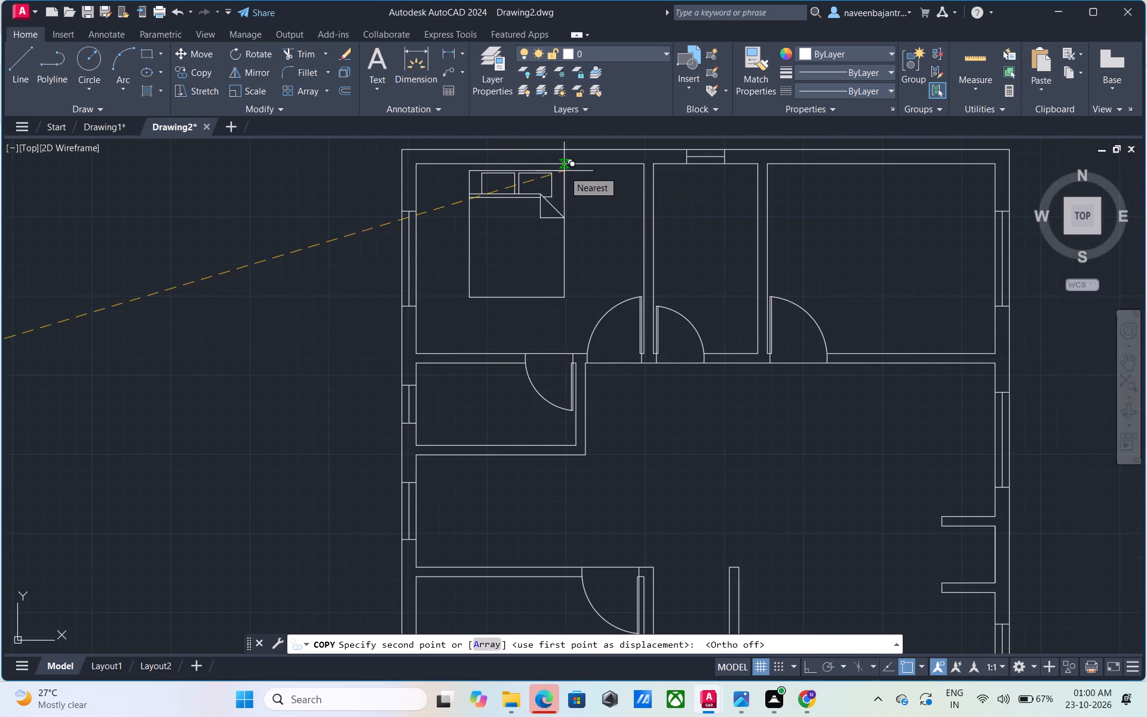
double_click(564, 171)
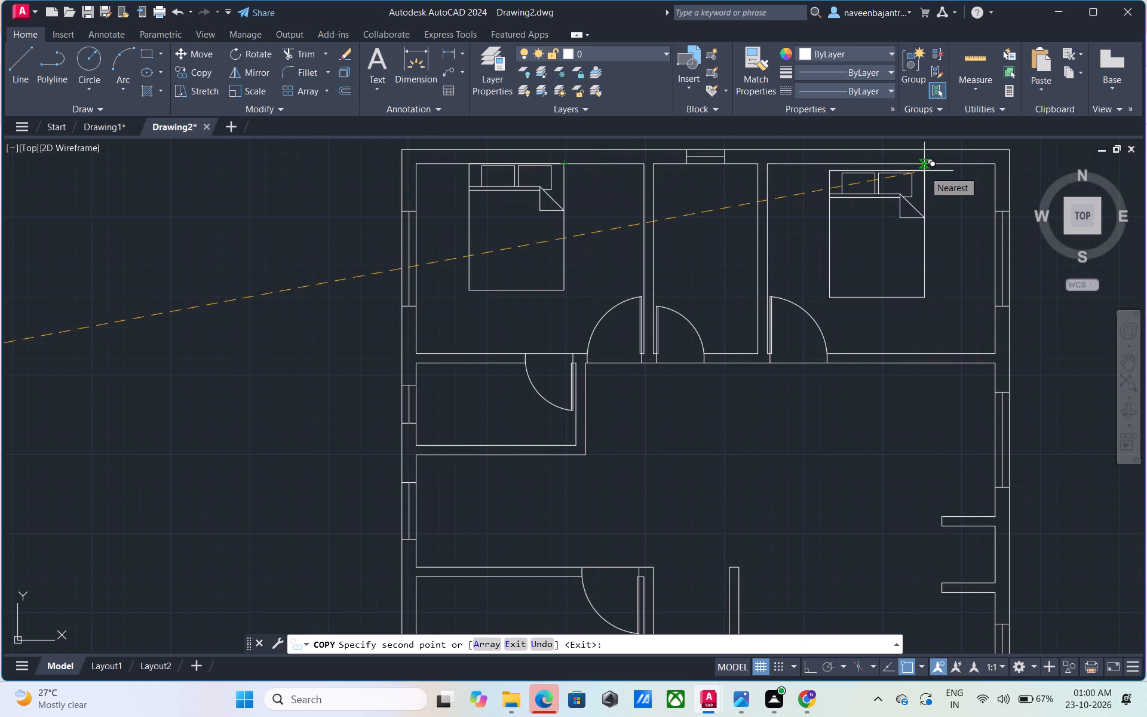
left_click(924, 171)
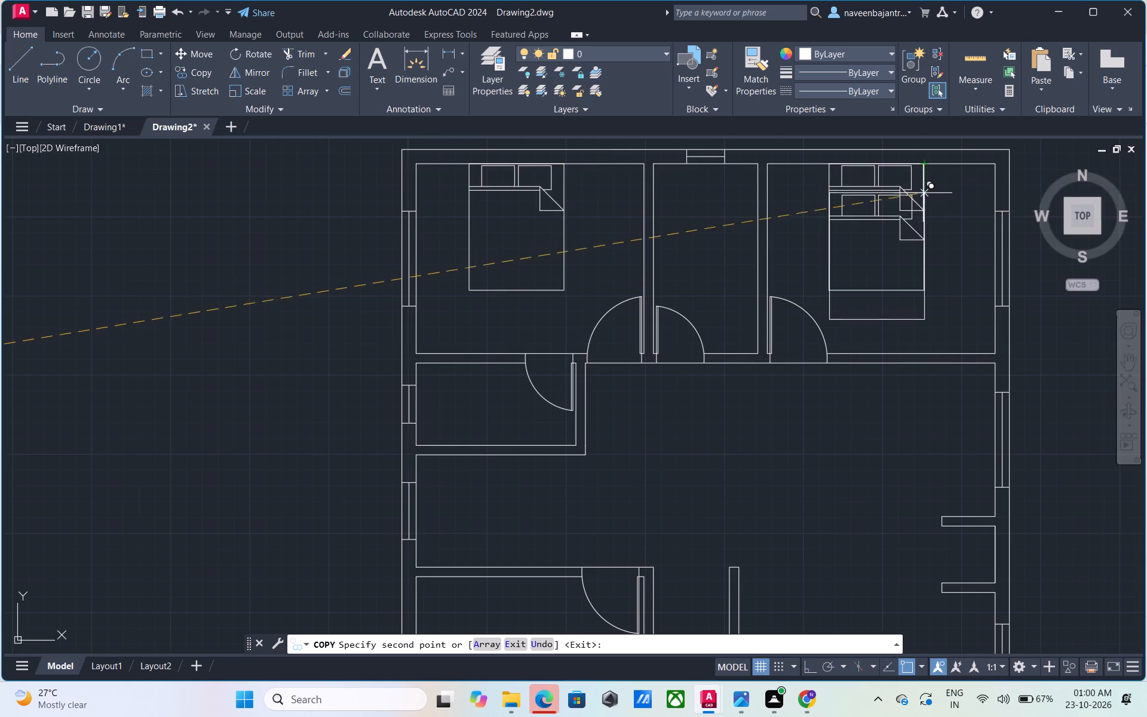
key("Escape")
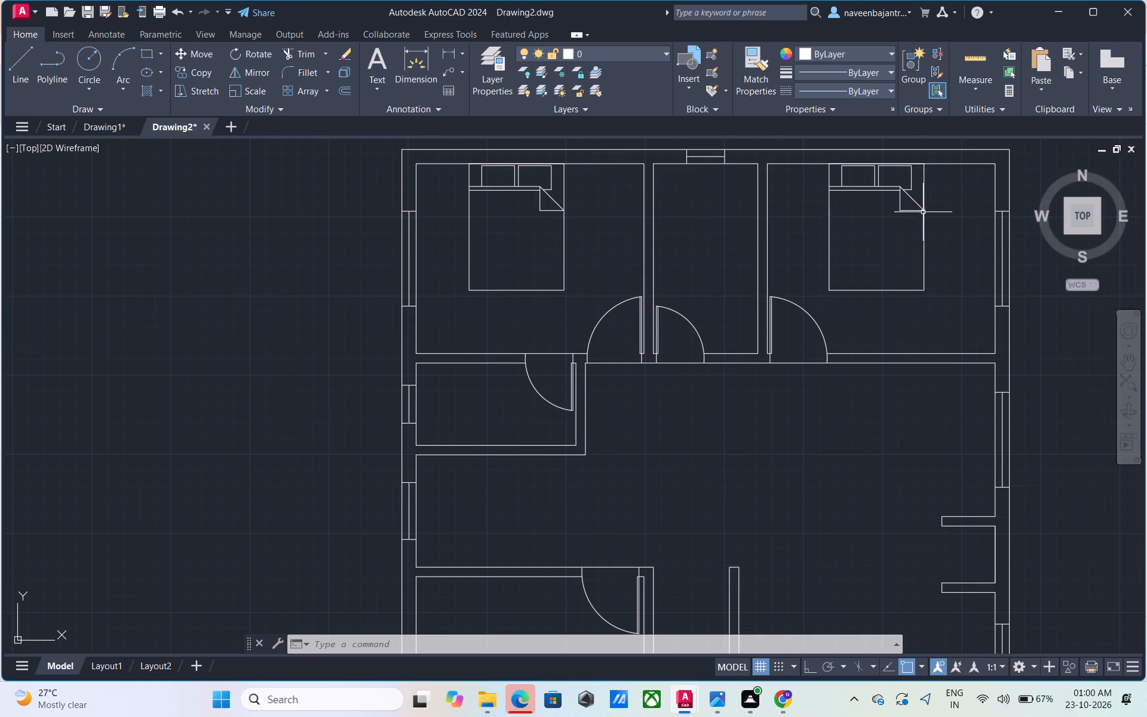
Rotate the range-oven block west of the plan by about 181 degrees around its northeast corner.
scroll(916, 256, "down", 1)
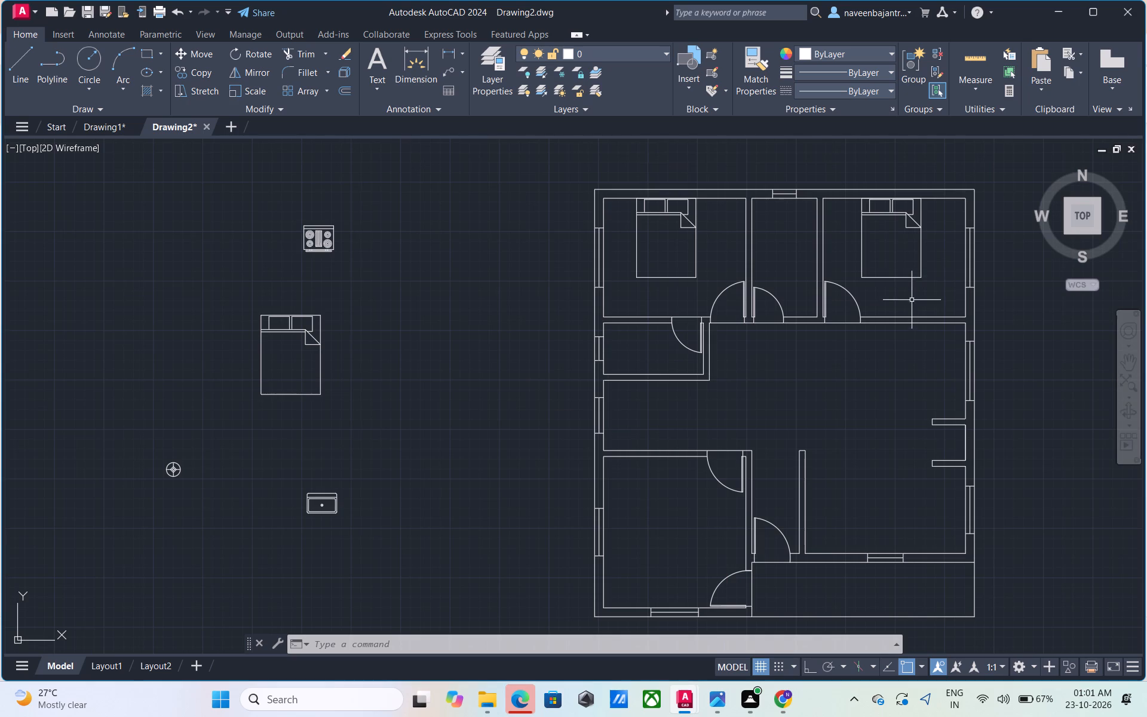
middle_click(896, 462)
middle_click_drag(845, 441, 836, 438)
scroll(836, 445, "down", 1)
middle_click_drag(842, 454, 666, 352)
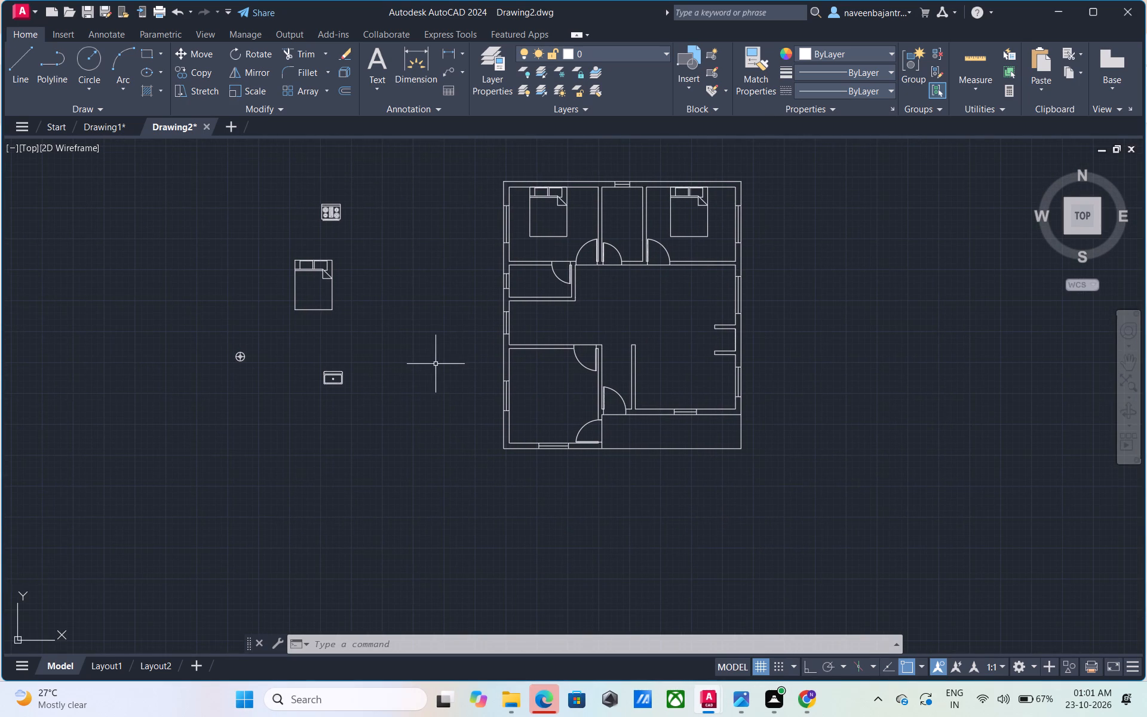
scroll(314, 205, "up", 1)
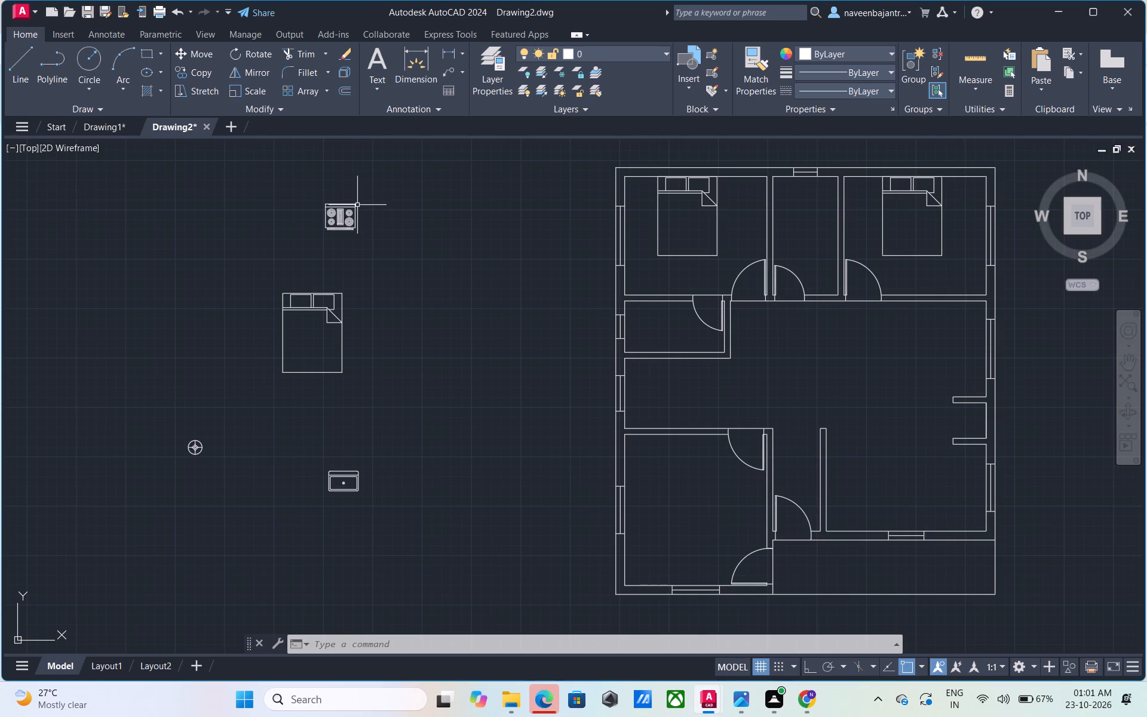
key("F8")
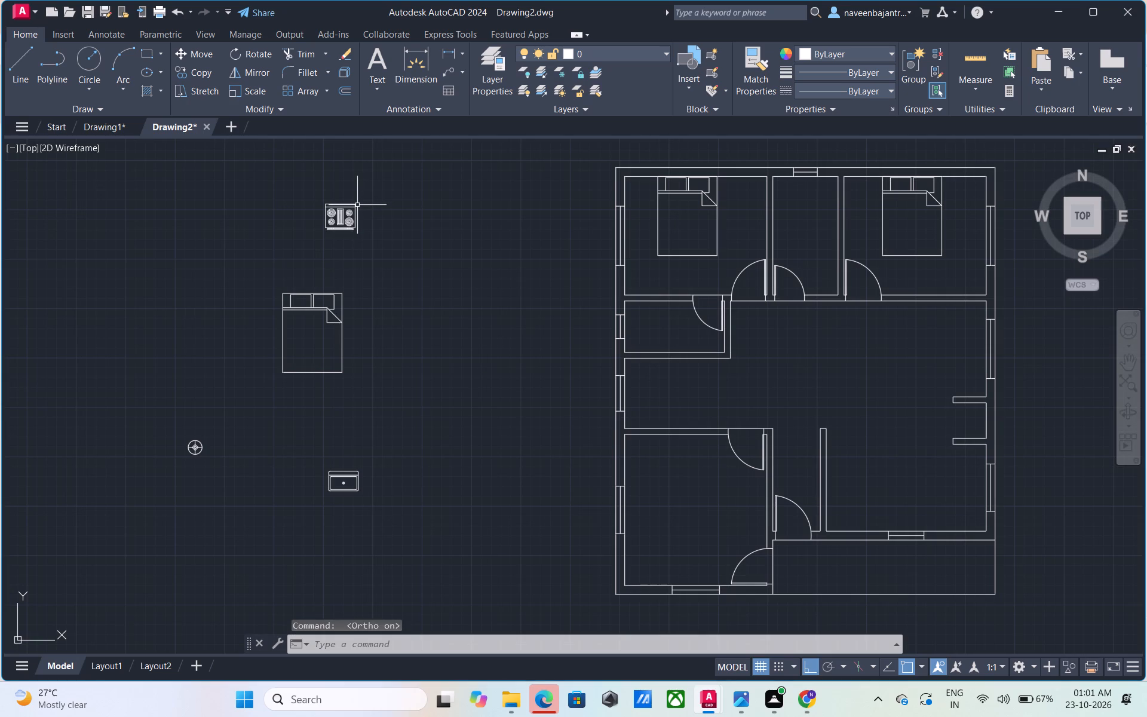
left_click(357, 205)
key("F8")
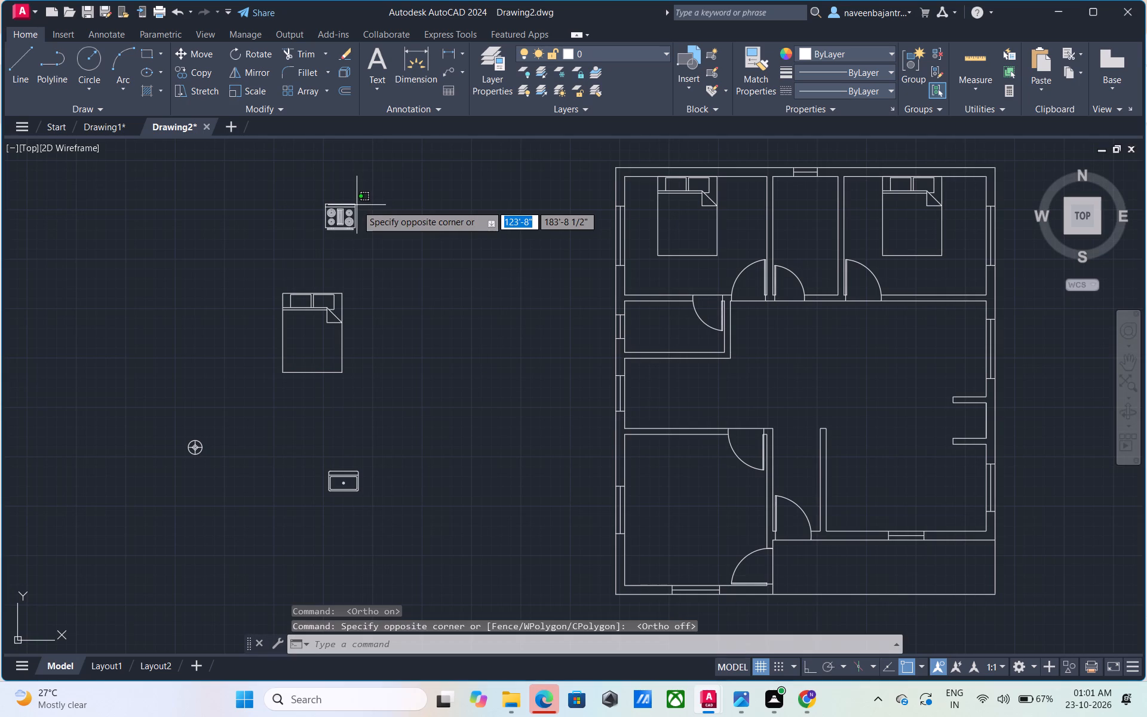
key("Escape")
left_click(355, 205)
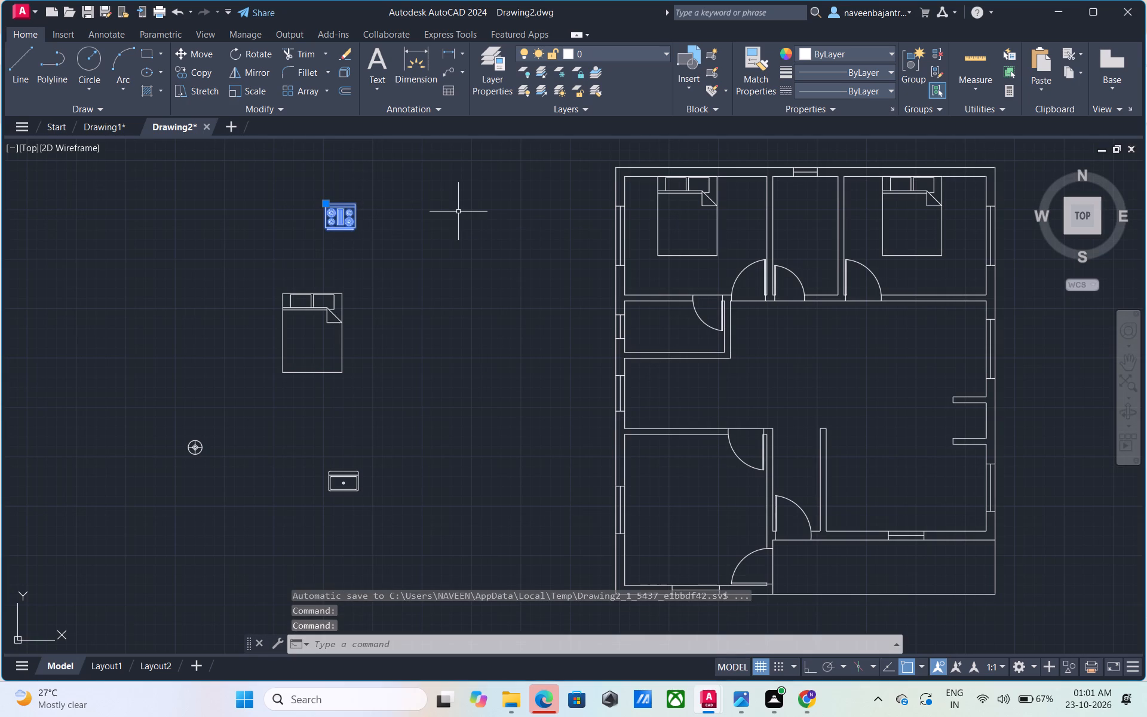
type("RO")
key("space")
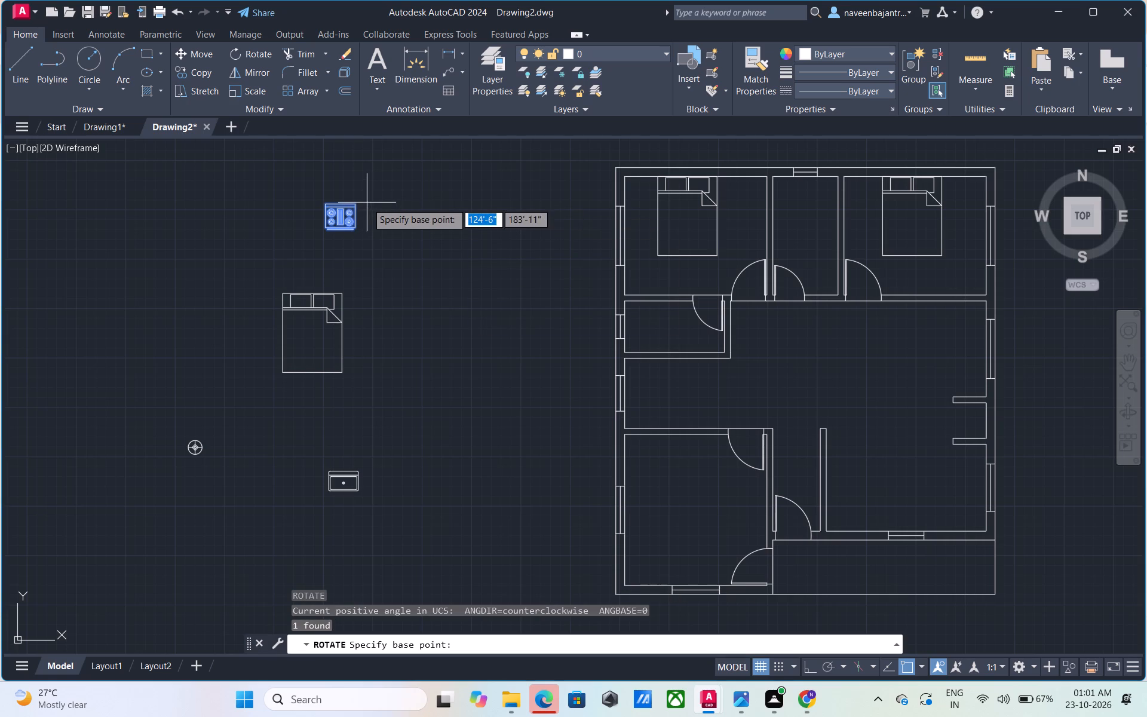
left_click(359, 203)
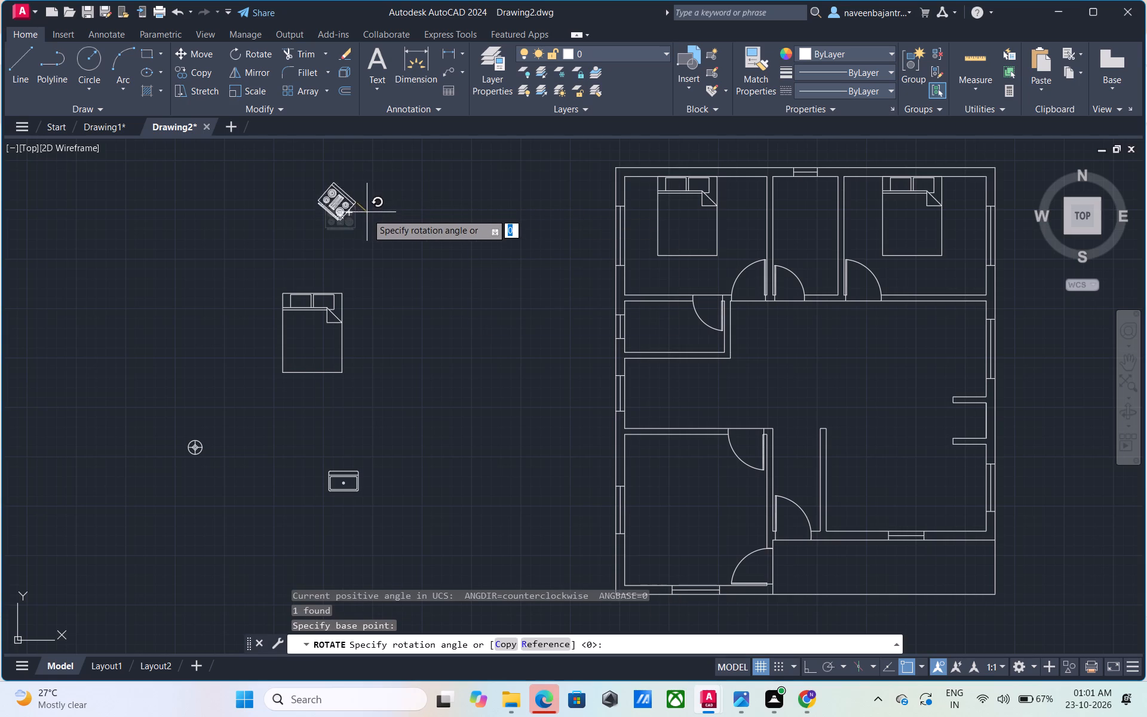
left_click(314, 204)
key("Escape")
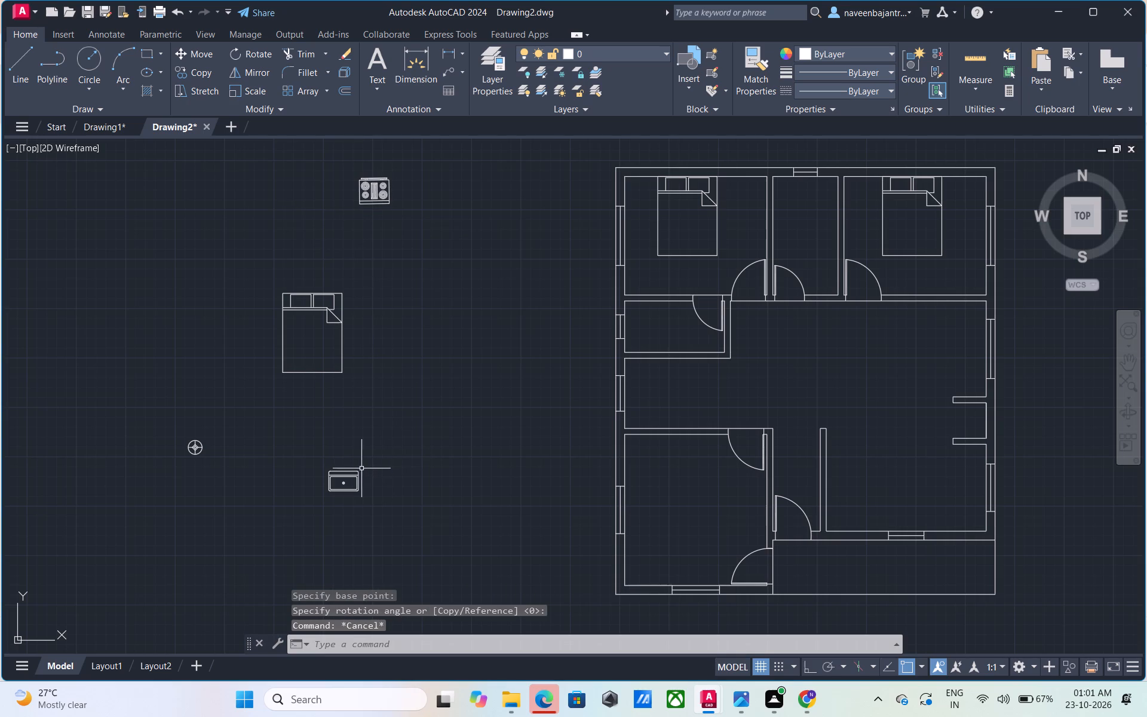
Rotate the single-sink block 90 degrees clockwise about its east edge, with Ortho on.
left_click(812, 663)
left_click(358, 472)
type("RO")
key("space")
double_click(361, 474)
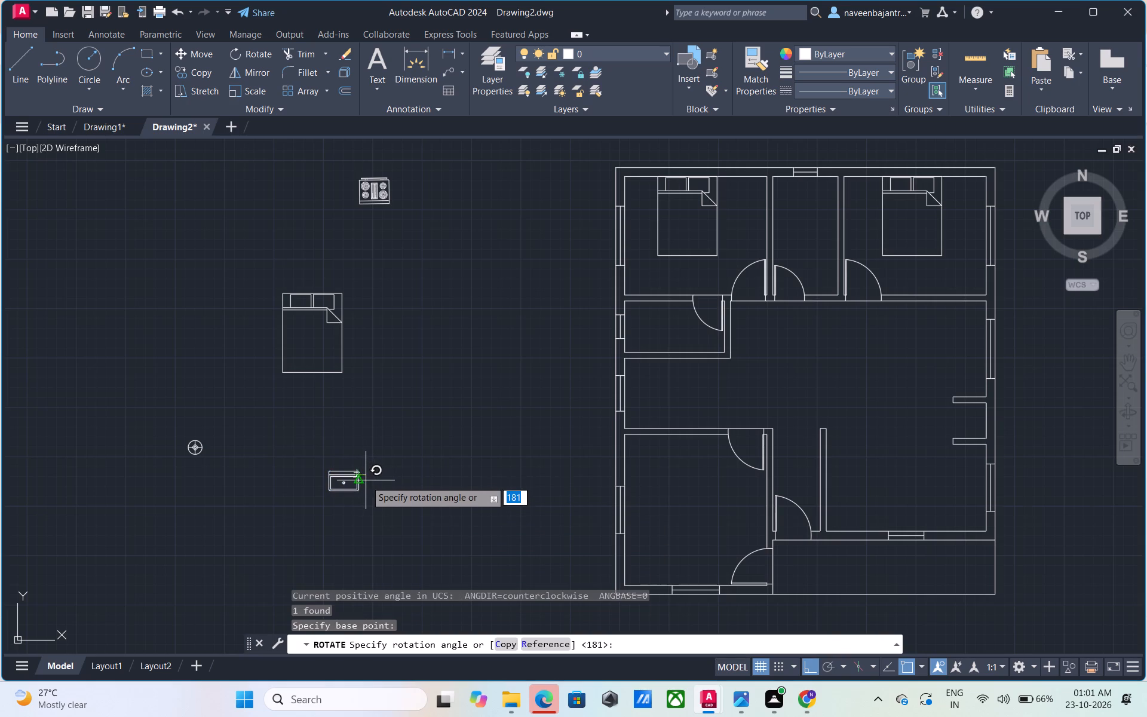
left_click(369, 489)
key("Escape")
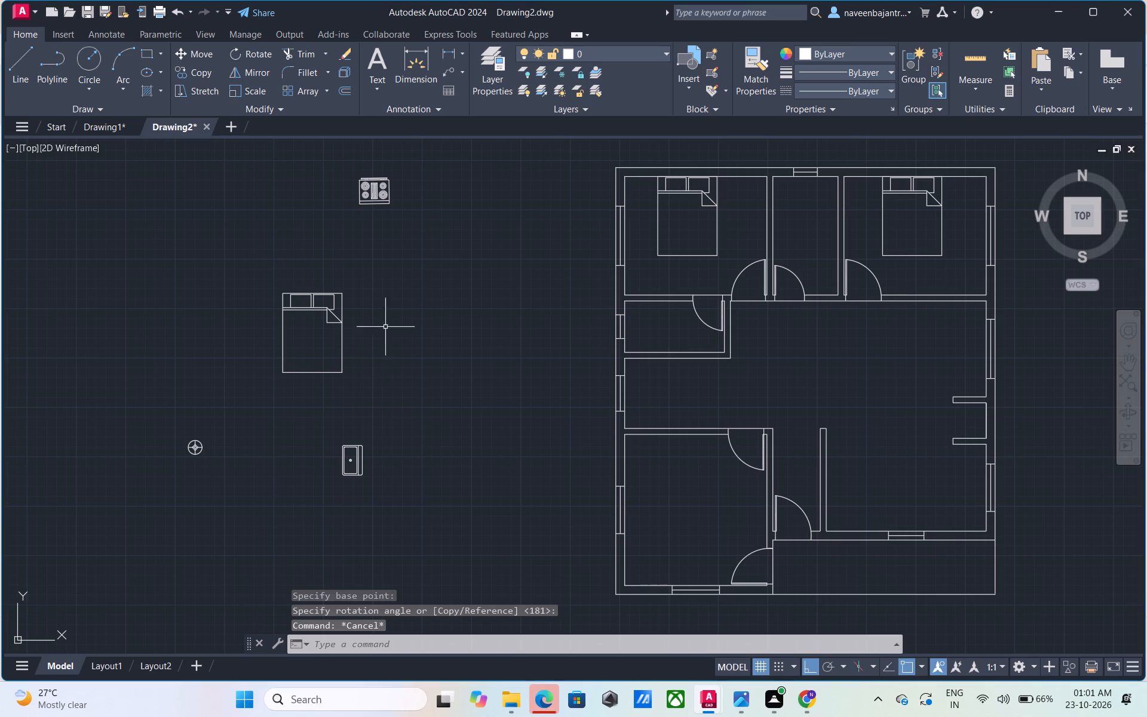
Move the range-oven block into the southeast room, against the south wall in front of its window, with Ortho off.
left_click(372, 195)
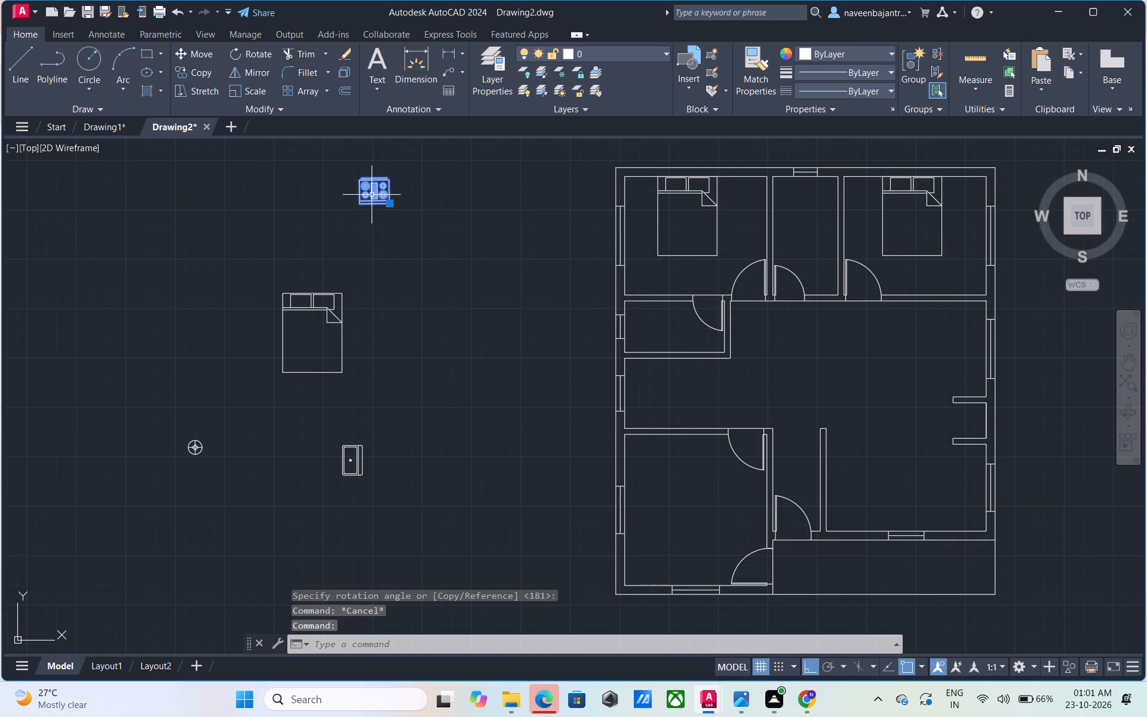
type("M")
key("space")
left_click(372, 194)
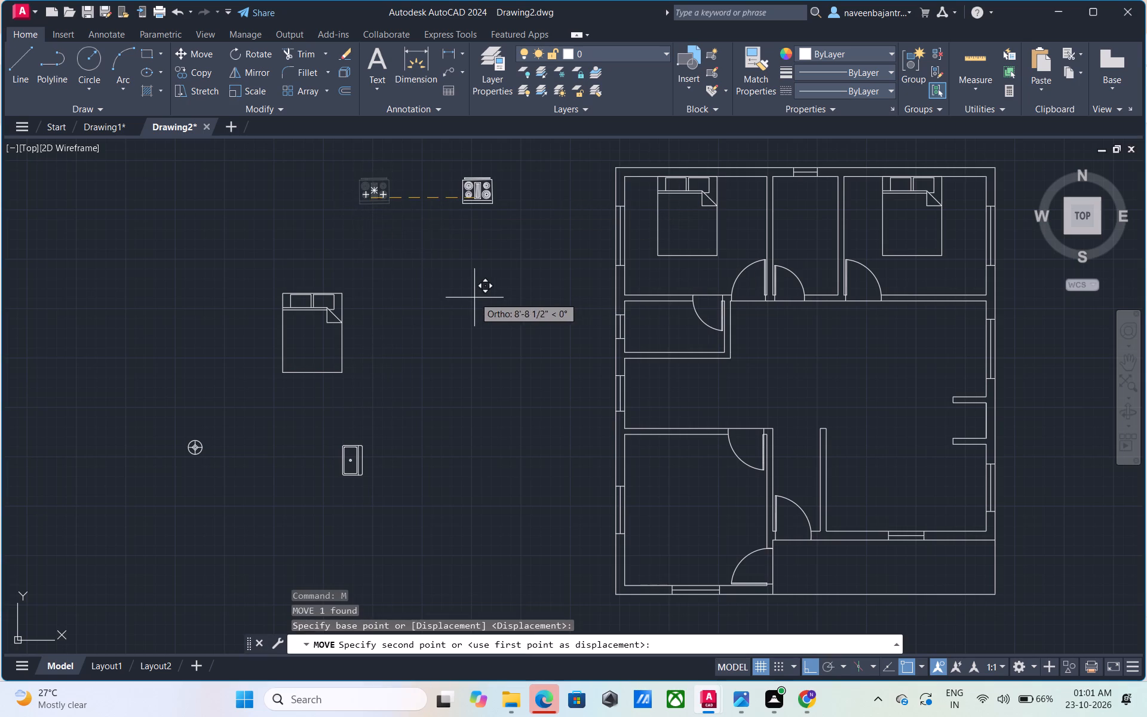
key("F8")
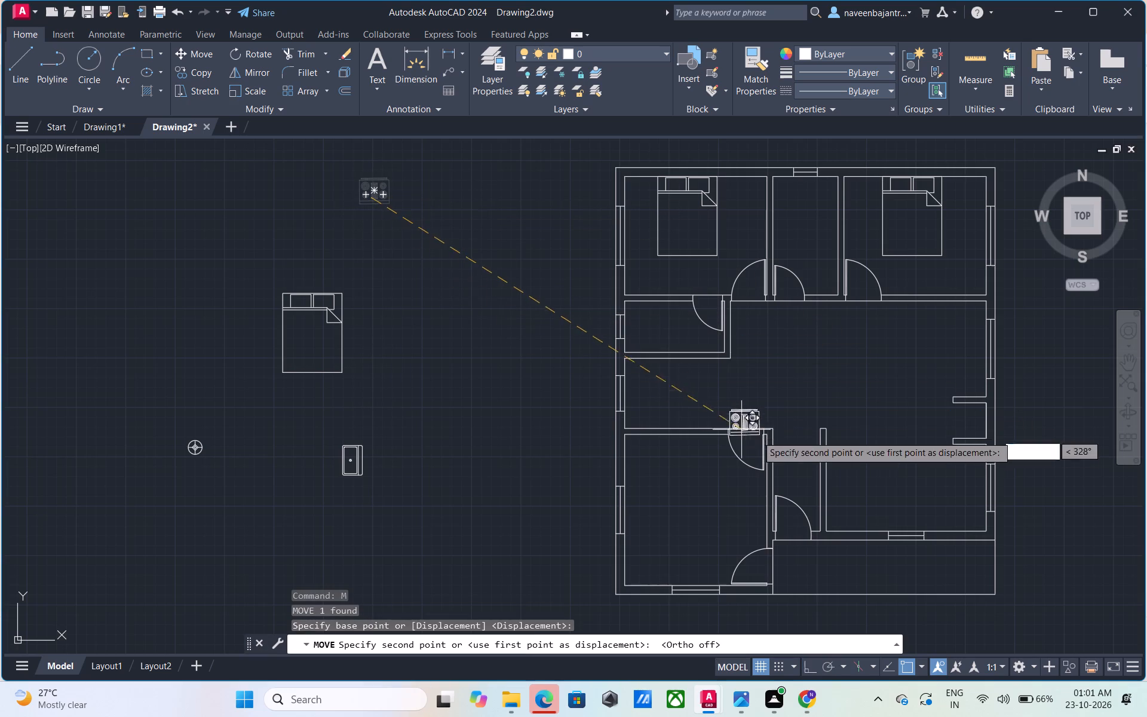
scroll(918, 519, "up", 2)
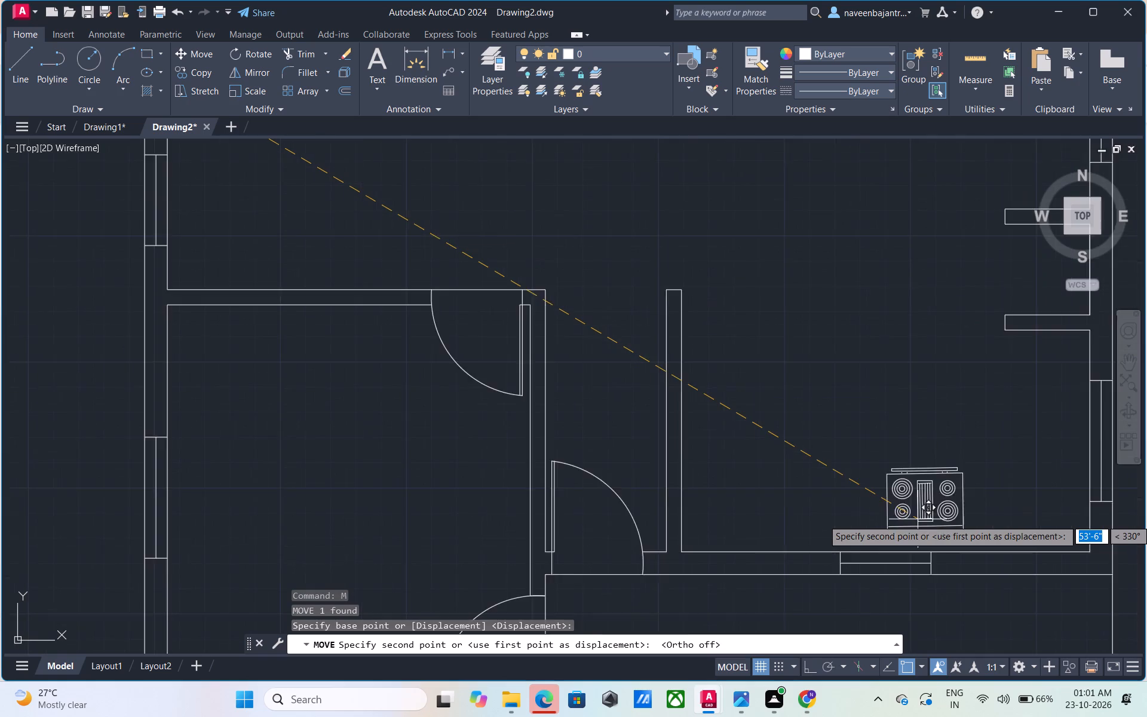
scroll(918, 519, "up", 1)
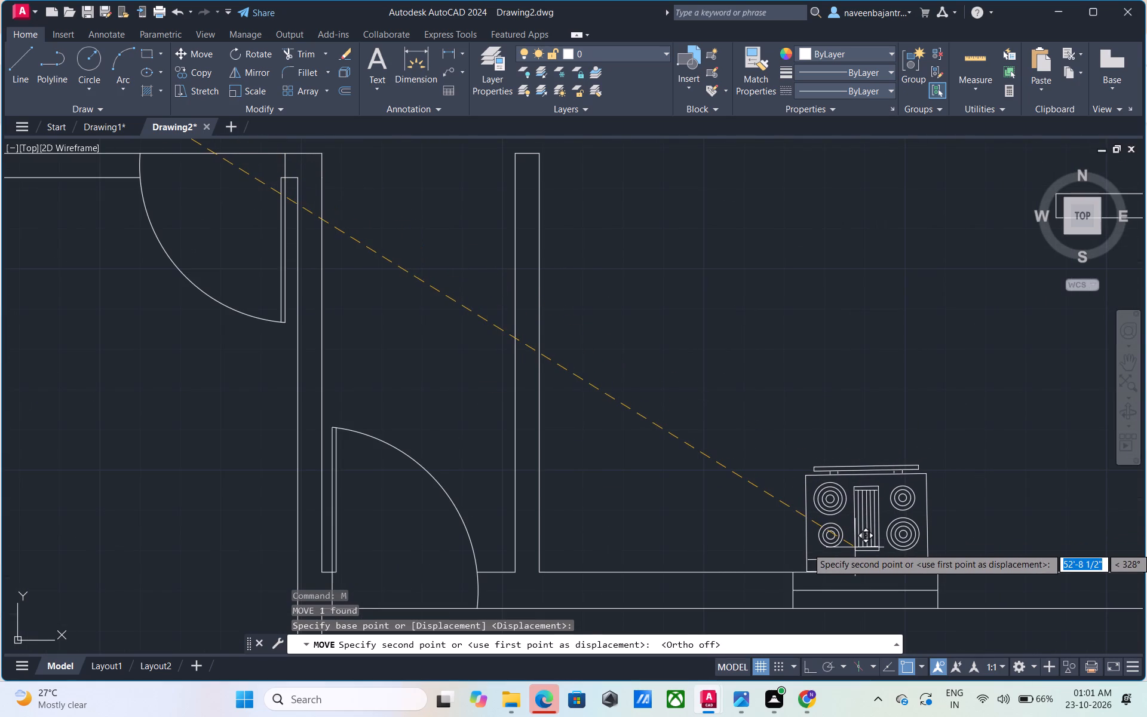
left_click(844, 544)
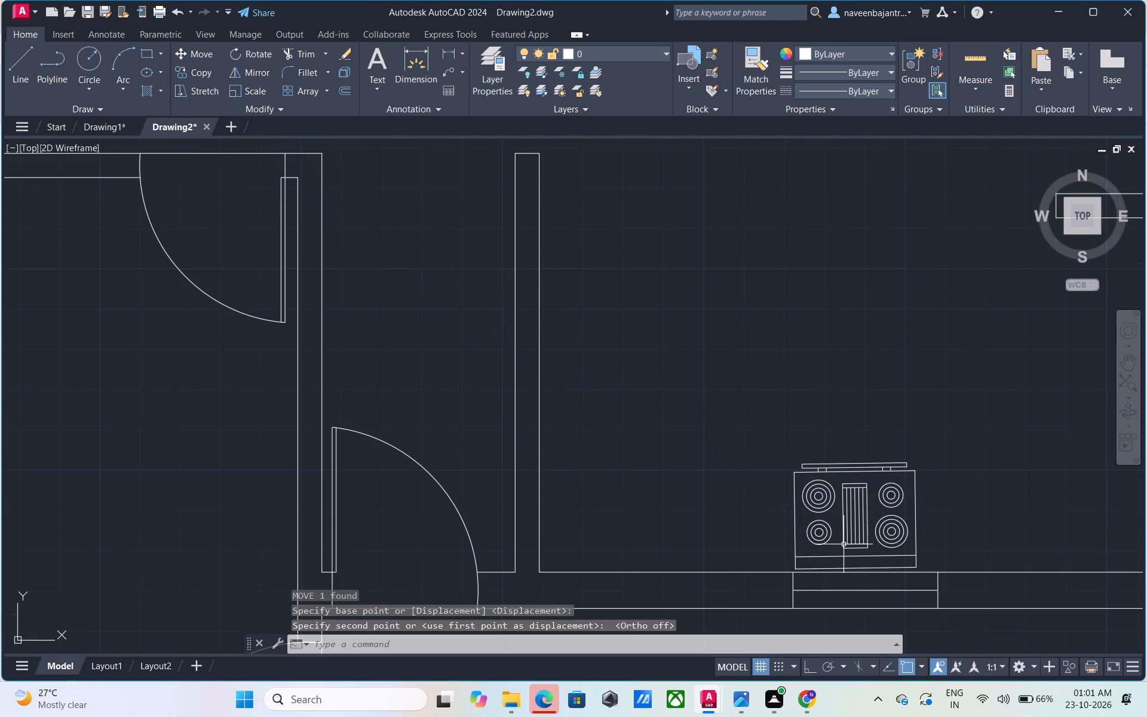
scroll(844, 544, "down", 2)
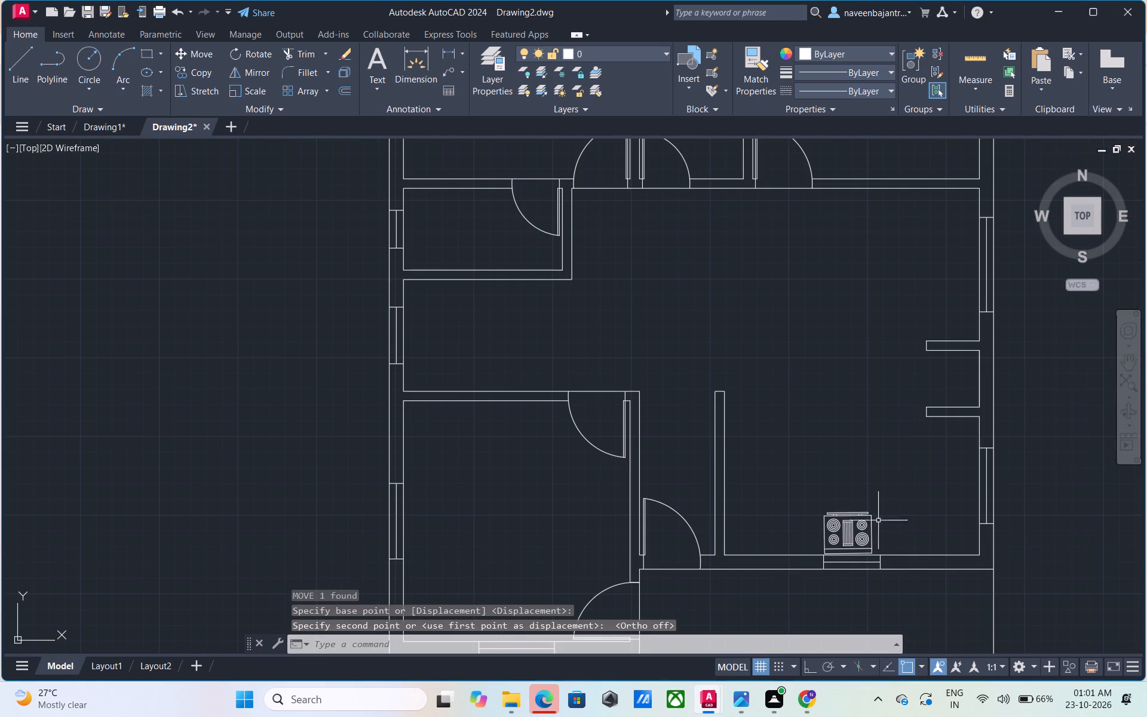
scroll(931, 497, "down", 1)
middle_click(922, 568)
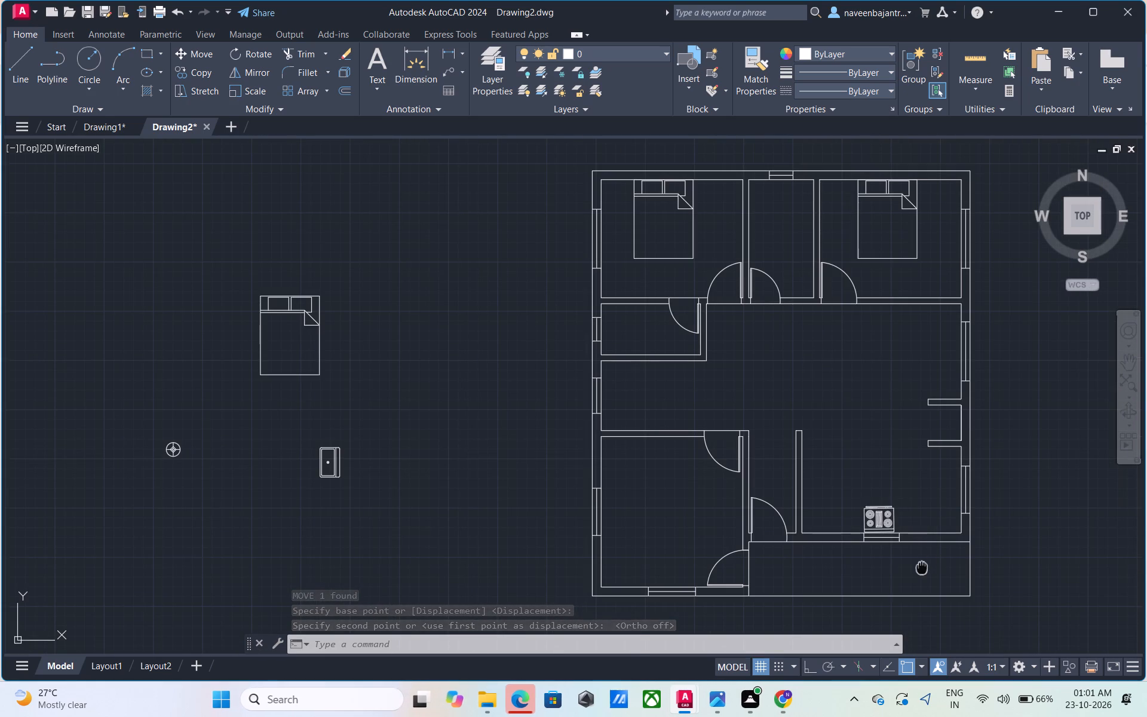
Move the sink block into the southeast room, against the east wall's inner face in front of its window.
middle_click_drag(830, 556, 793, 544)
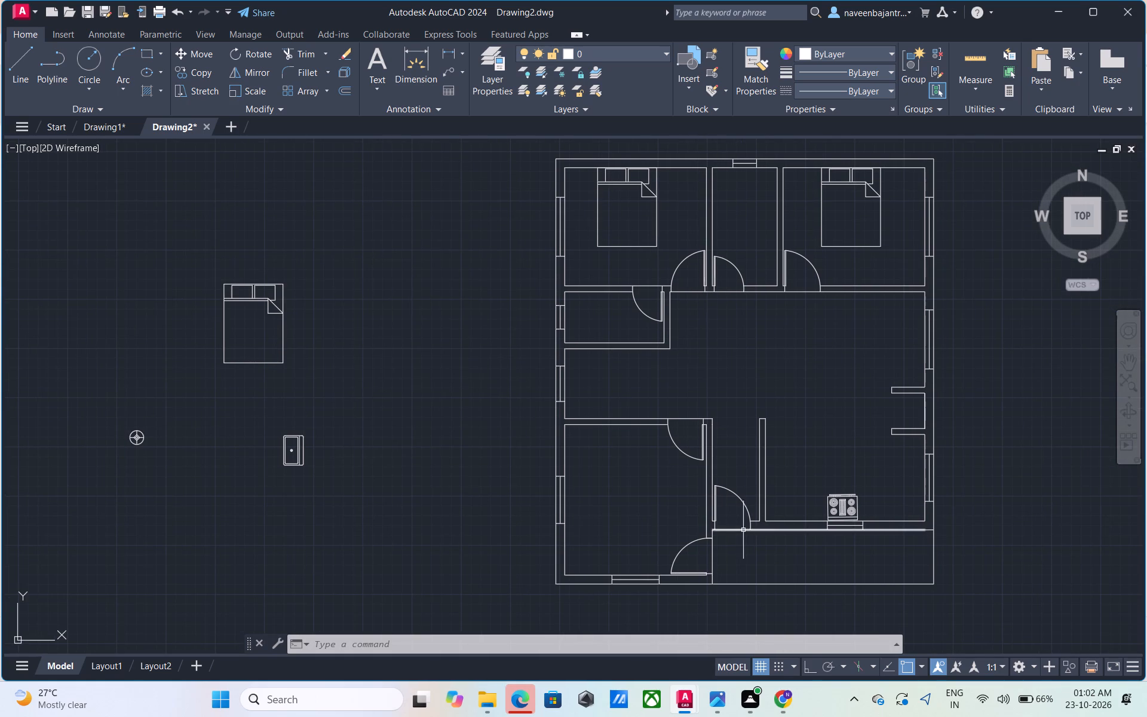
key("Escape")
left_click(299, 451)
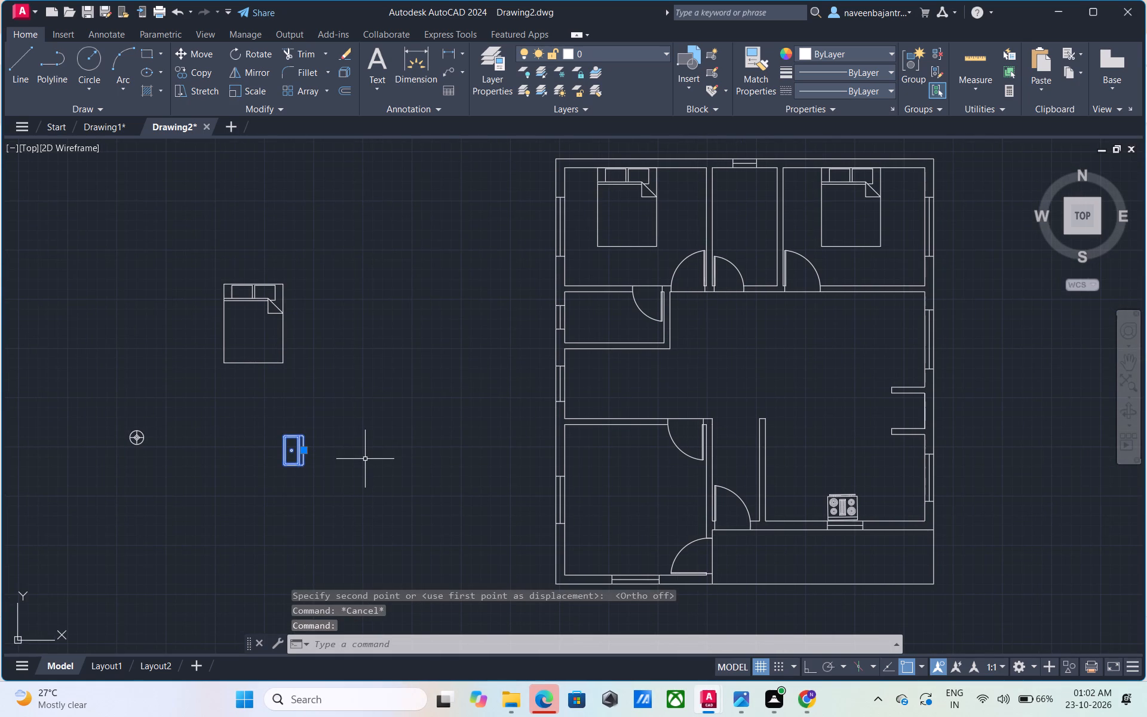
type("M")
key("space")
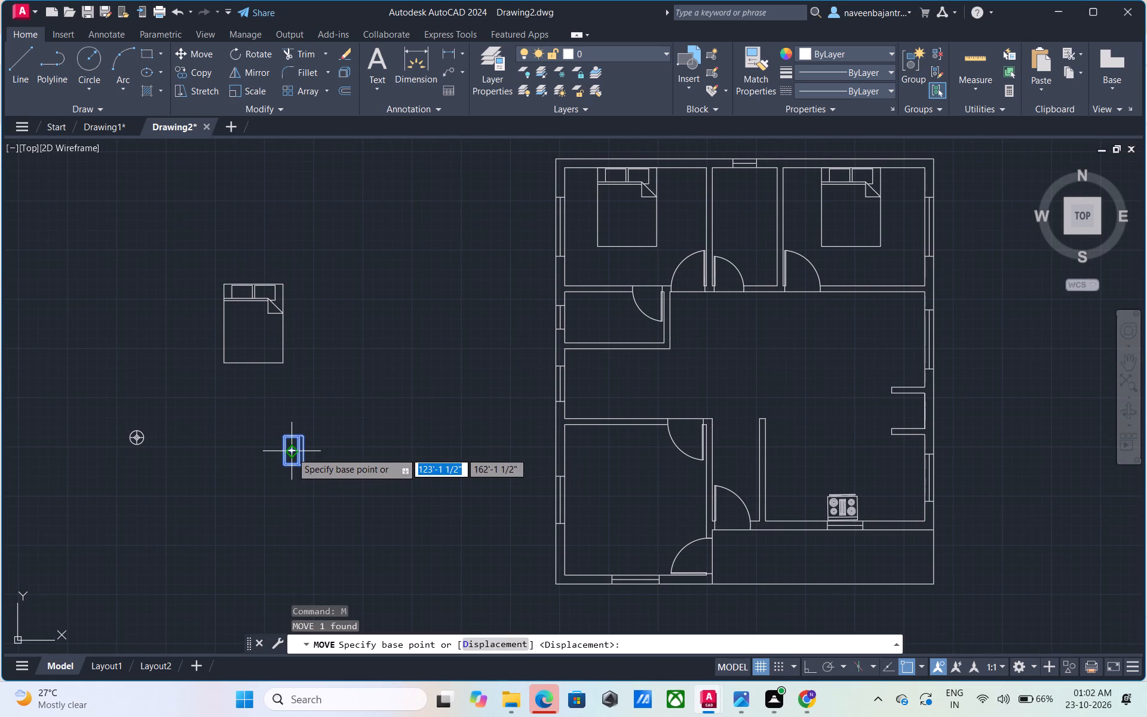
left_click(292, 452)
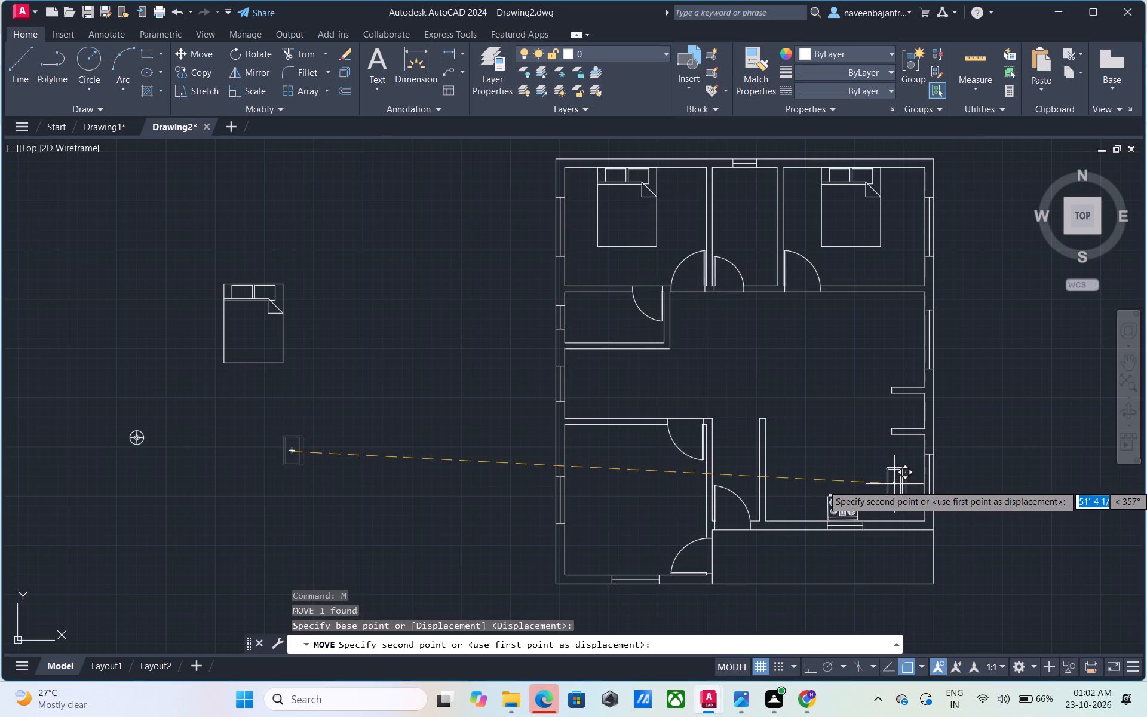
scroll(904, 485, "up", 3)
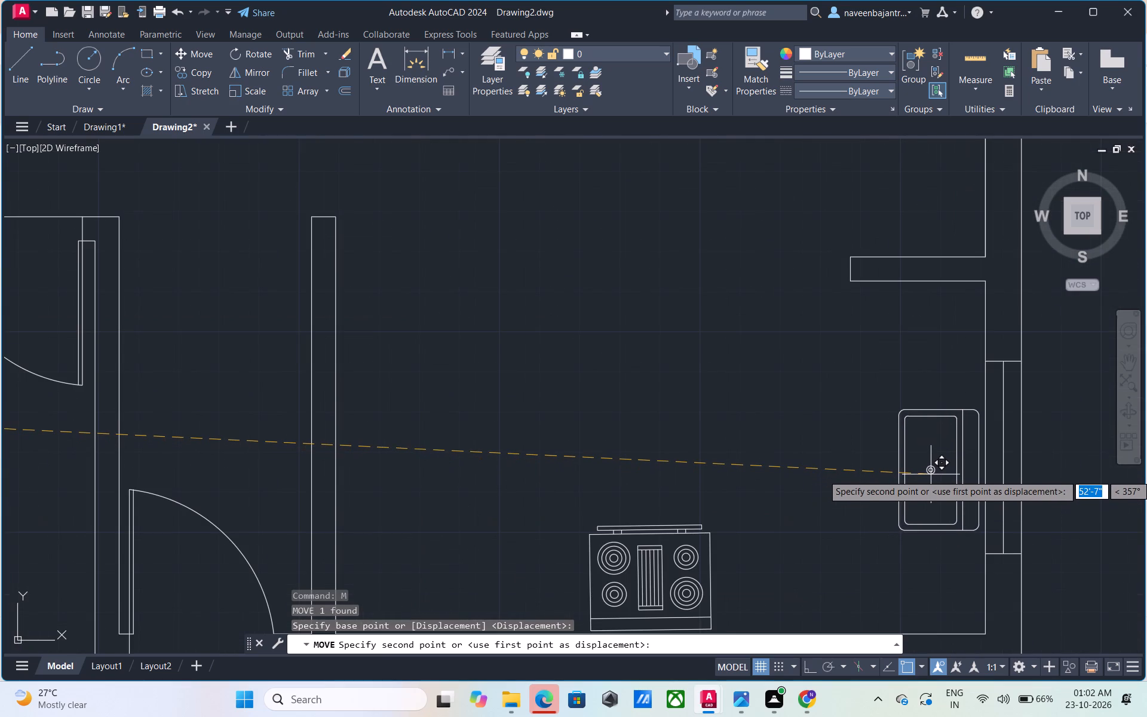
left_click(937, 470)
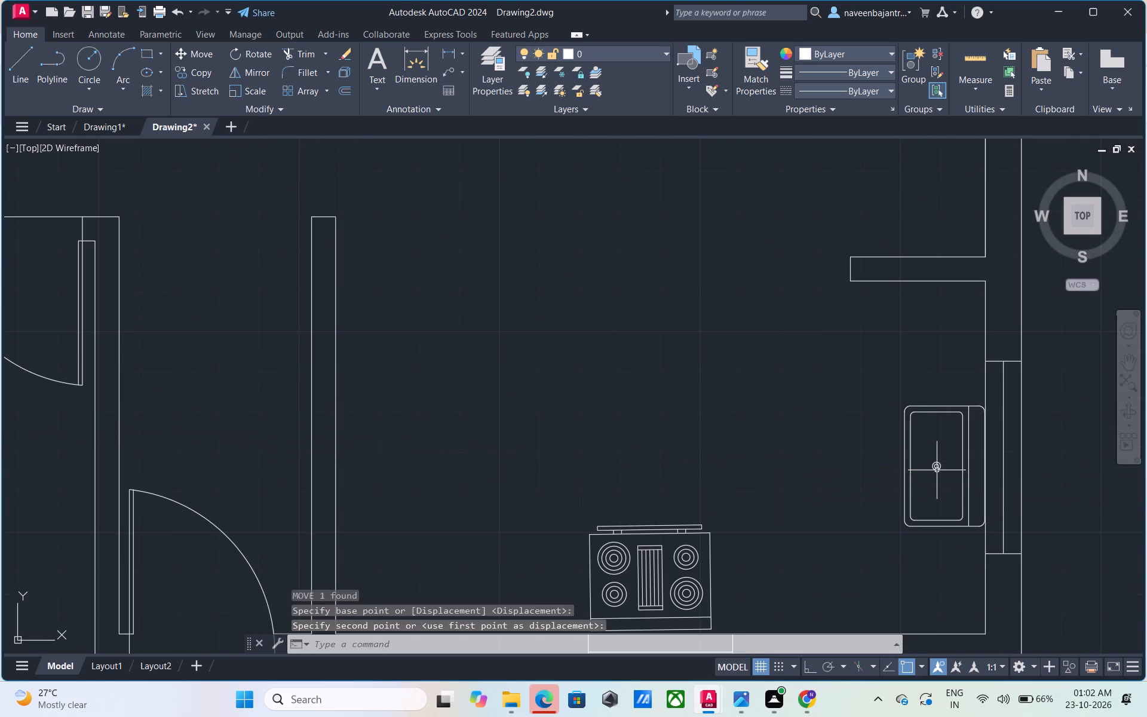
key("Escape")
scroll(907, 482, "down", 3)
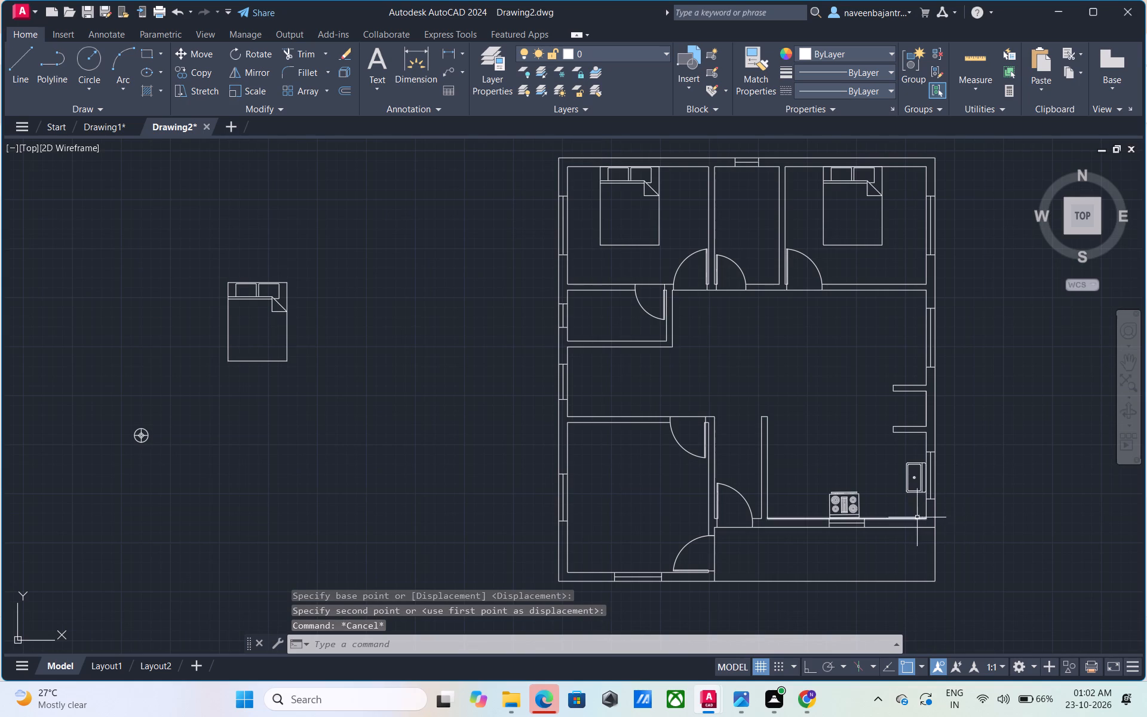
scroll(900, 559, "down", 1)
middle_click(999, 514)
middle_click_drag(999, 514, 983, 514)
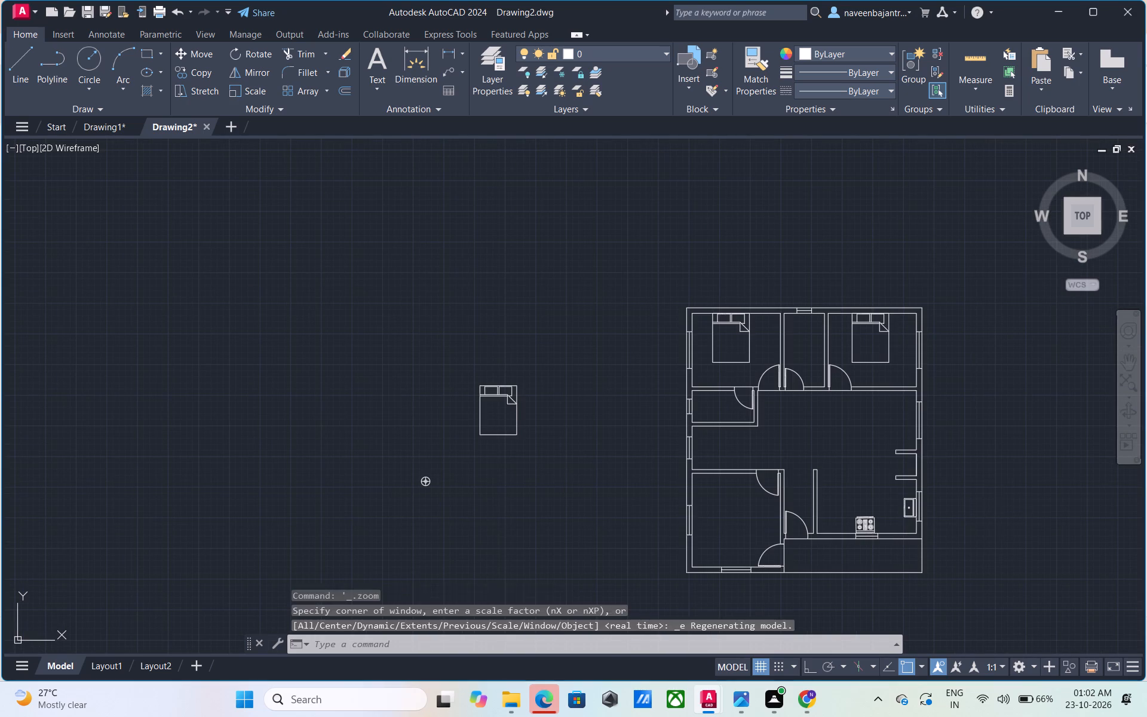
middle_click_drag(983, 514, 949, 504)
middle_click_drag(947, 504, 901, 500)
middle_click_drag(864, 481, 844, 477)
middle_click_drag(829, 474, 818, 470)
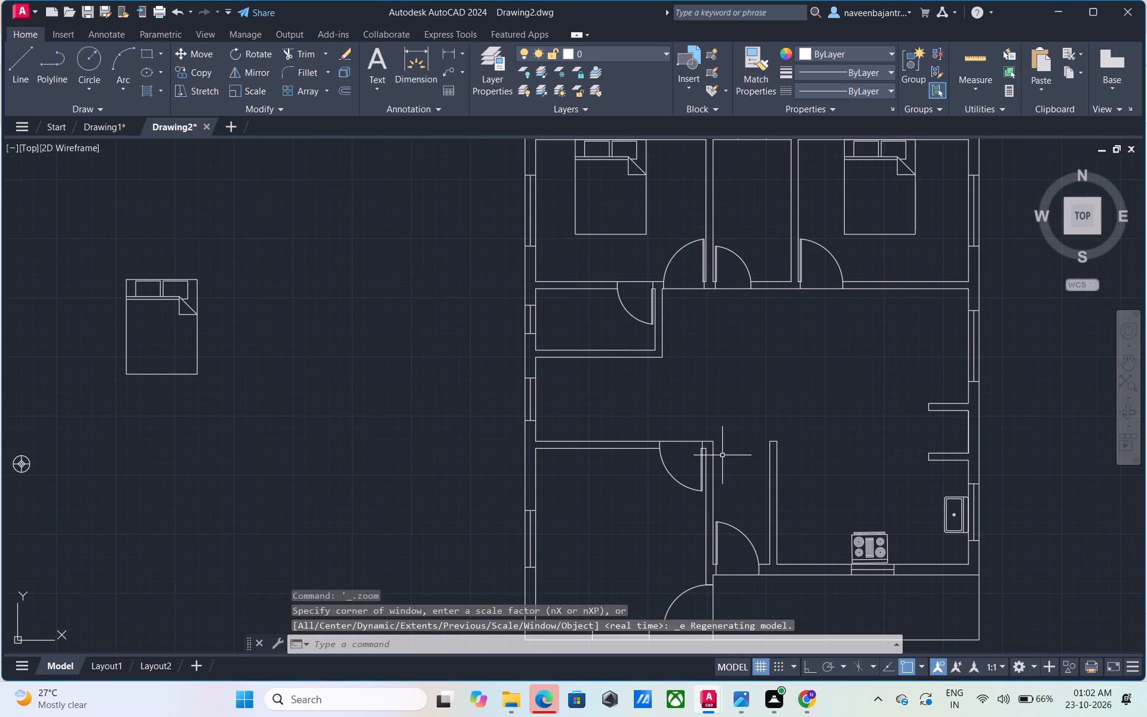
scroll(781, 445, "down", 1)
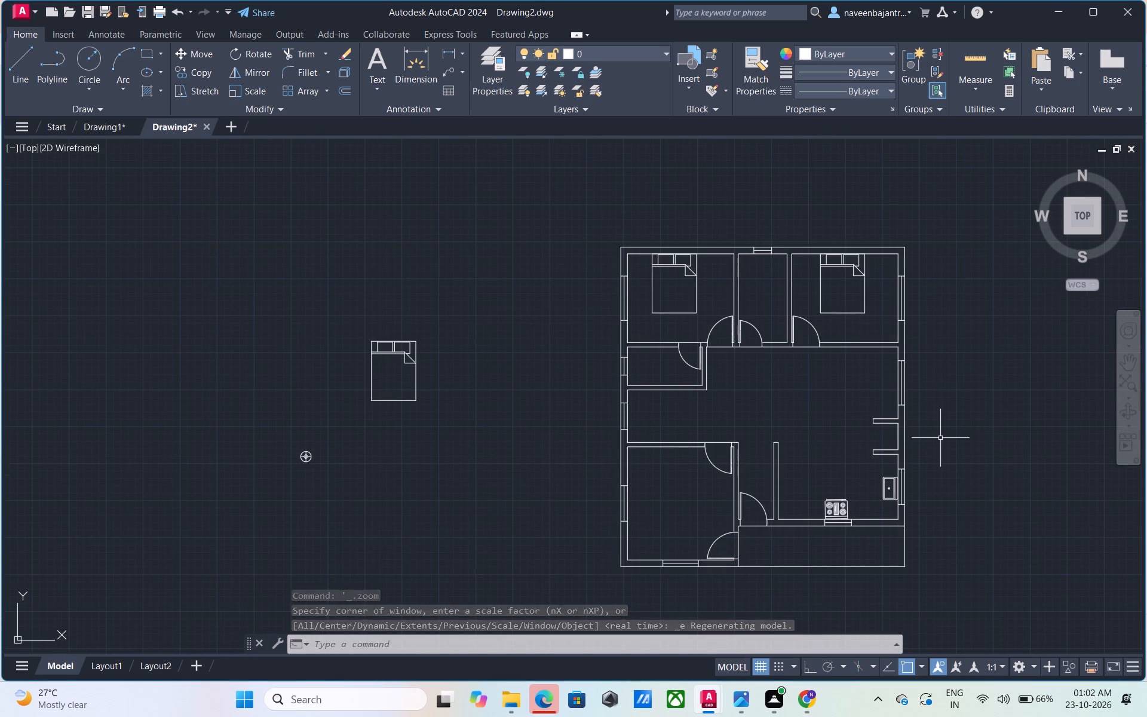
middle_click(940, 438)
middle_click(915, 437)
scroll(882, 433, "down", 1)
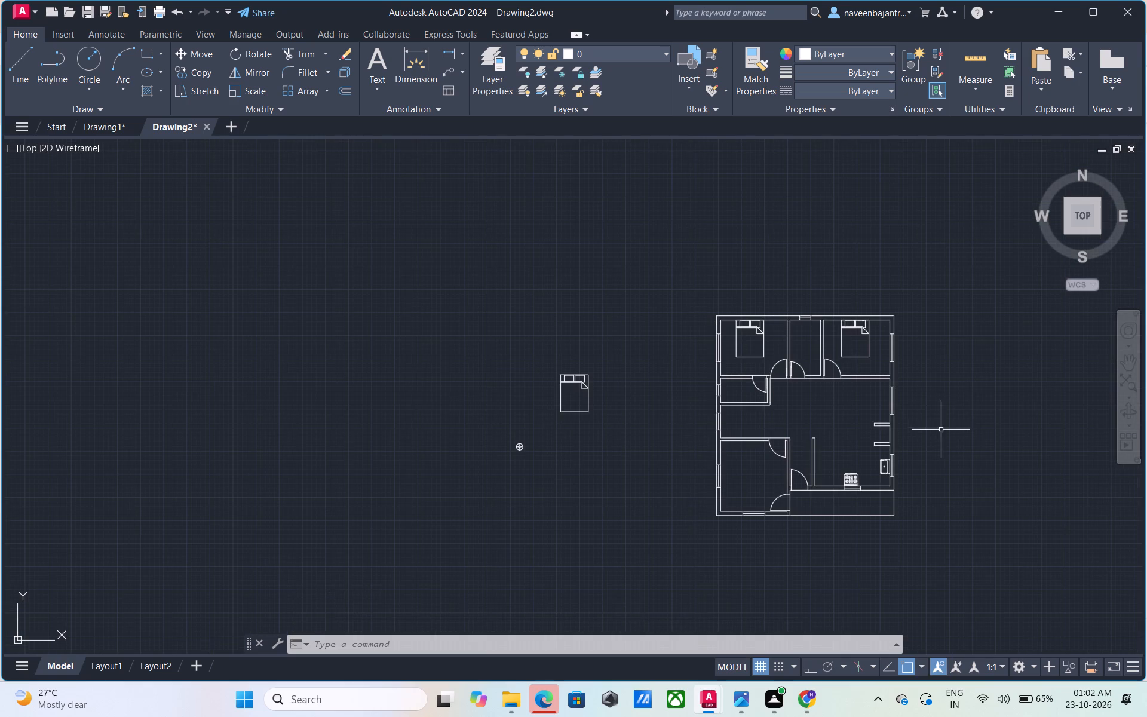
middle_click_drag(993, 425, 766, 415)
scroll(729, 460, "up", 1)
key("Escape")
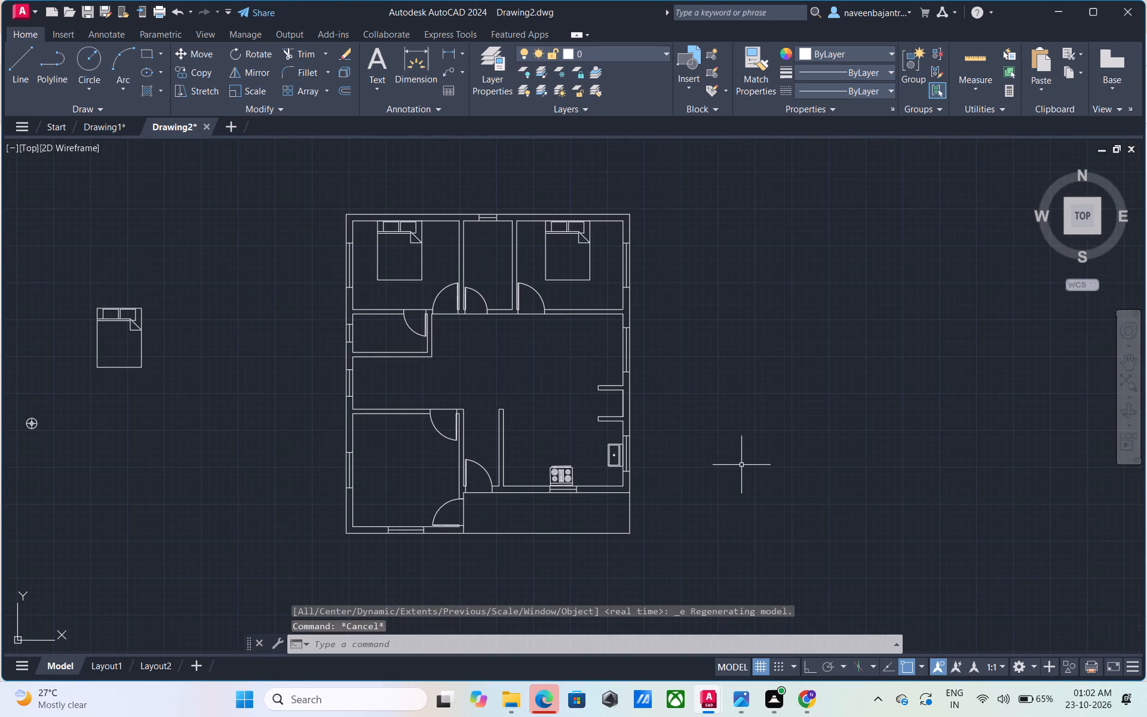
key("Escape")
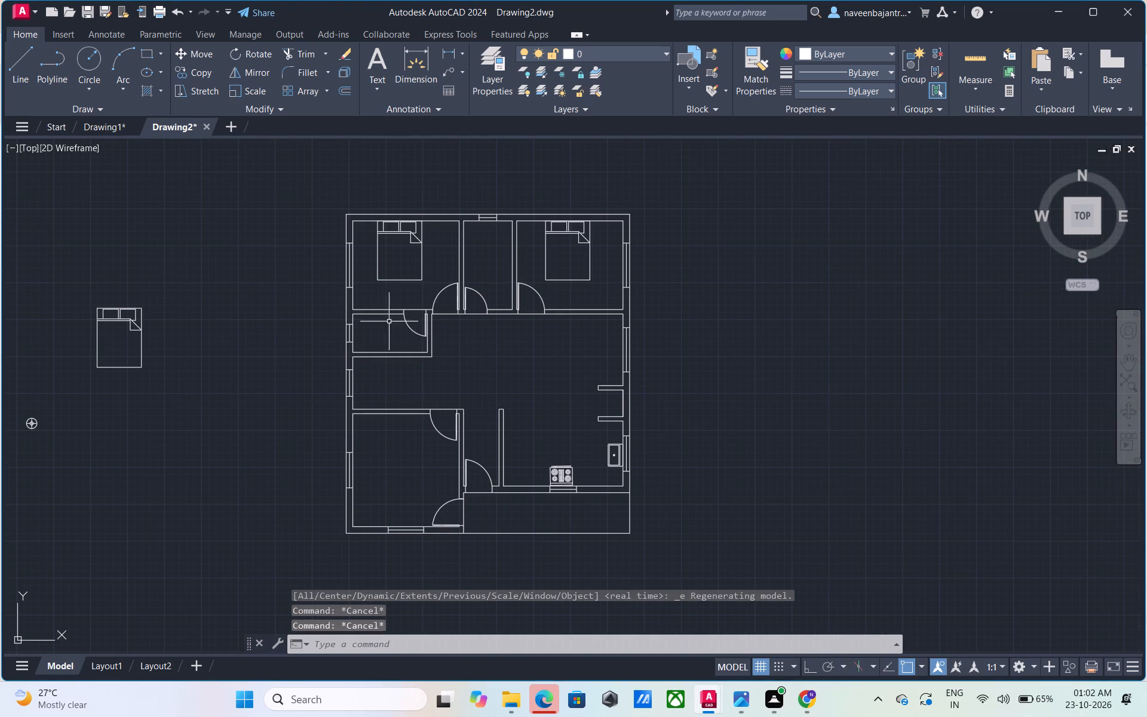
Hatch the walls around the two north bedrooms, the room between them and the small west room with the SOLID pattern in black (0,0,0).
left_click(152, 93)
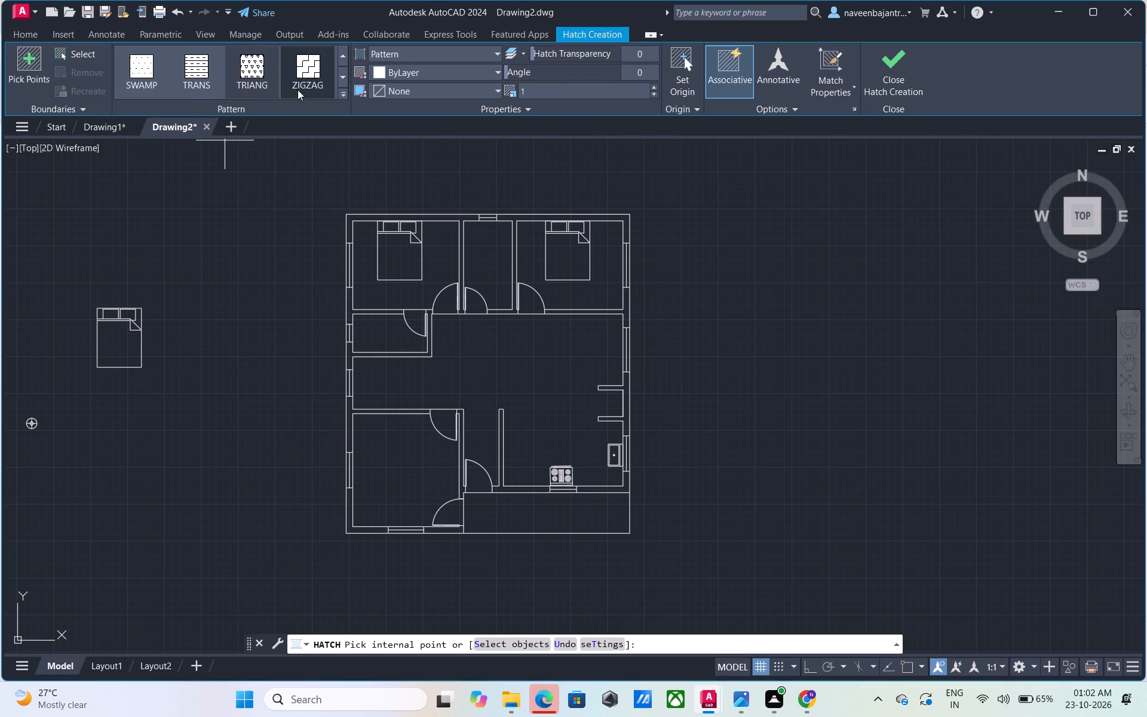
left_click(375, 72)
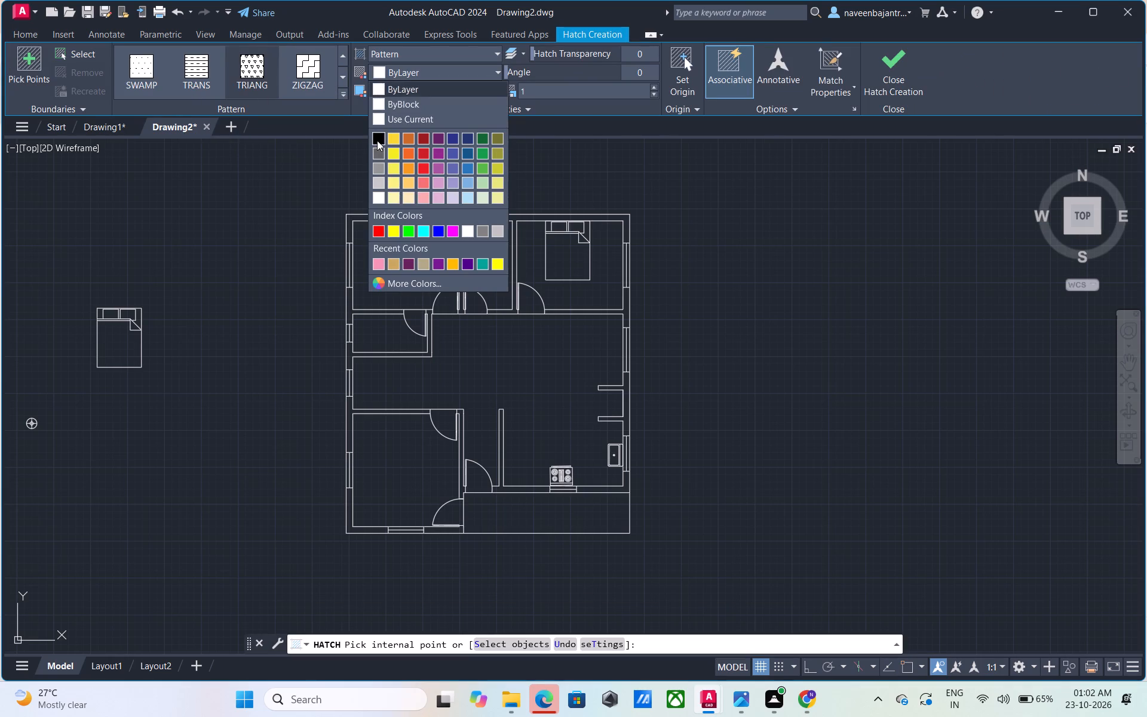
left_click(377, 140)
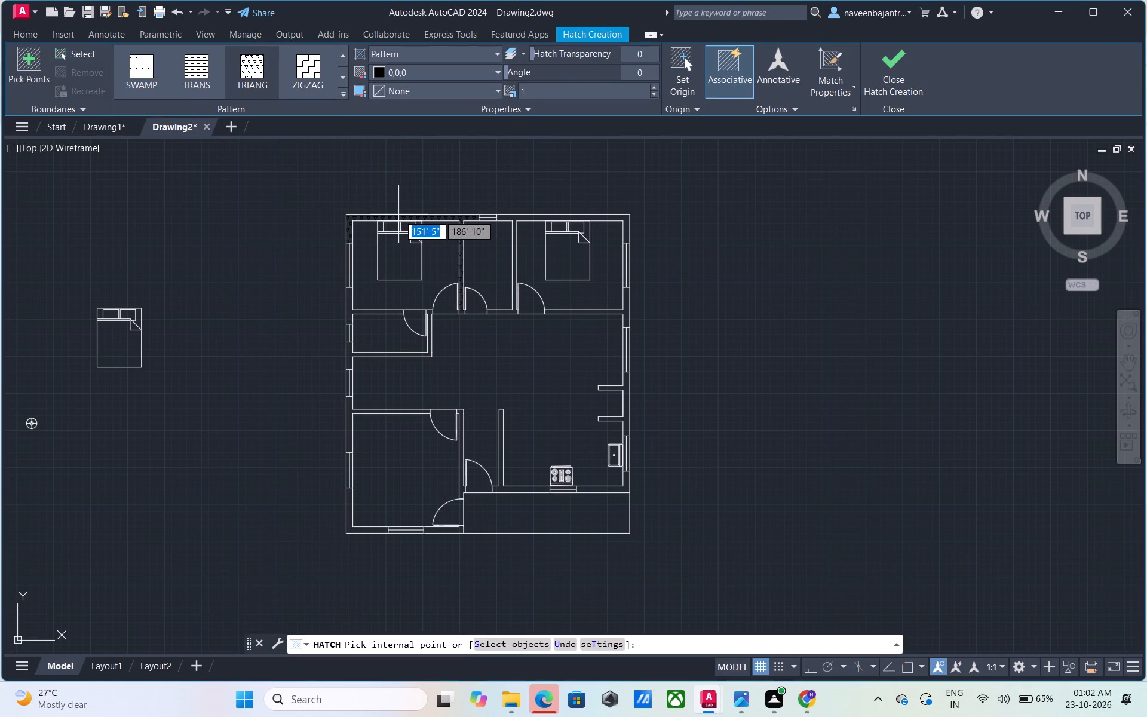
scroll(398, 215, "up", 3)
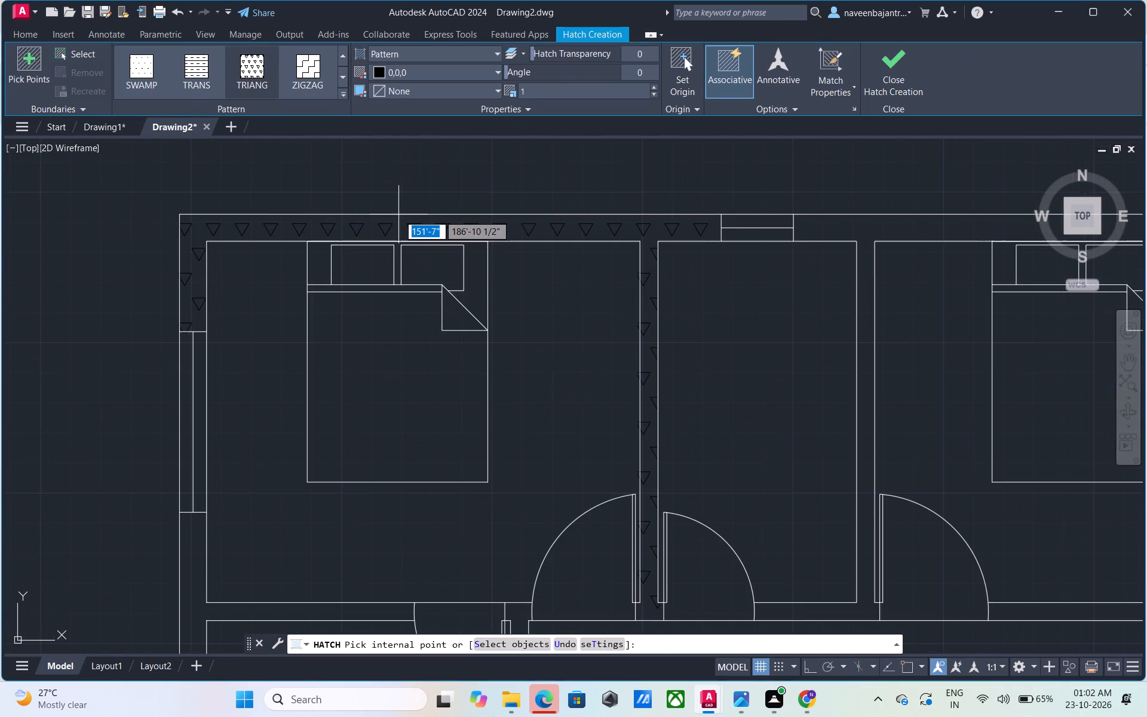
scroll(398, 215, "down", 2)
left_click(345, 94)
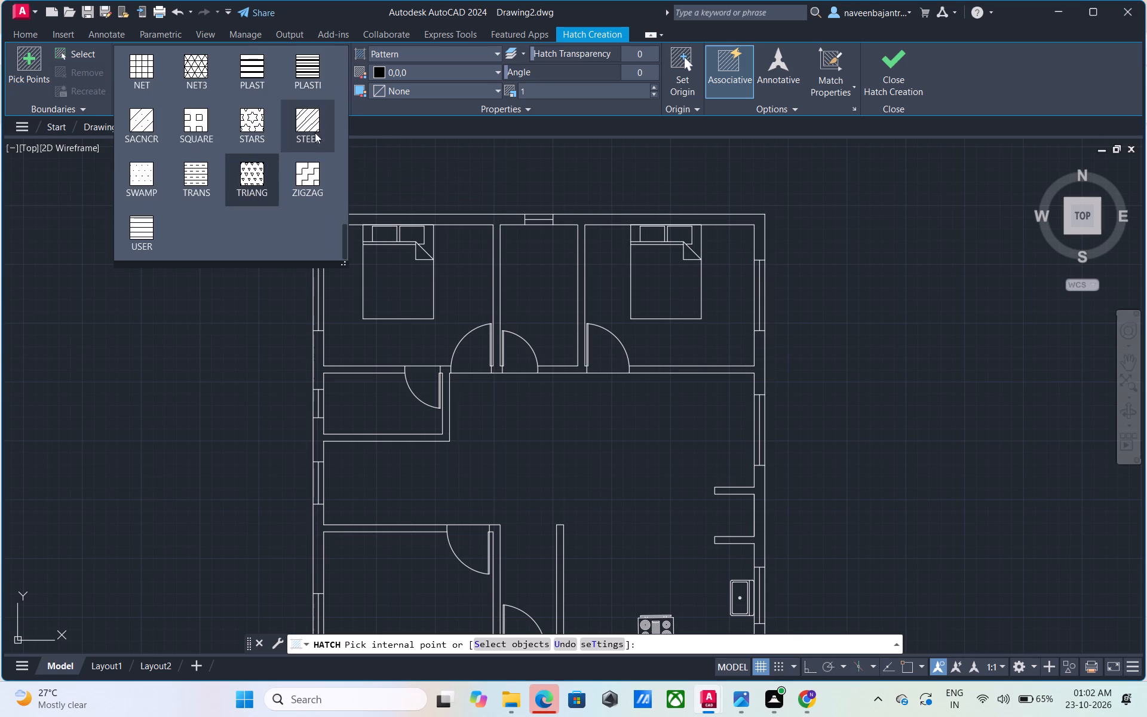
scroll(286, 163, "up", 6)
scroll(286, 163, "up", 20)
scroll(286, 163, "up", 3)
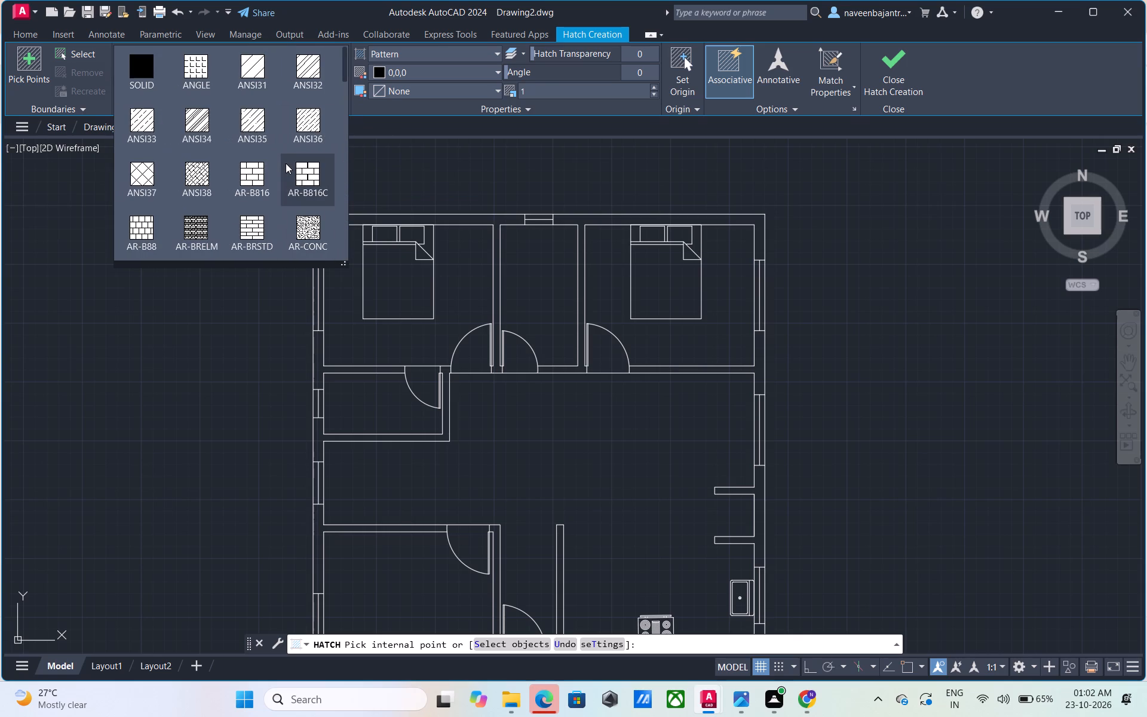
scroll(286, 163, "up", 3)
left_click(160, 80)
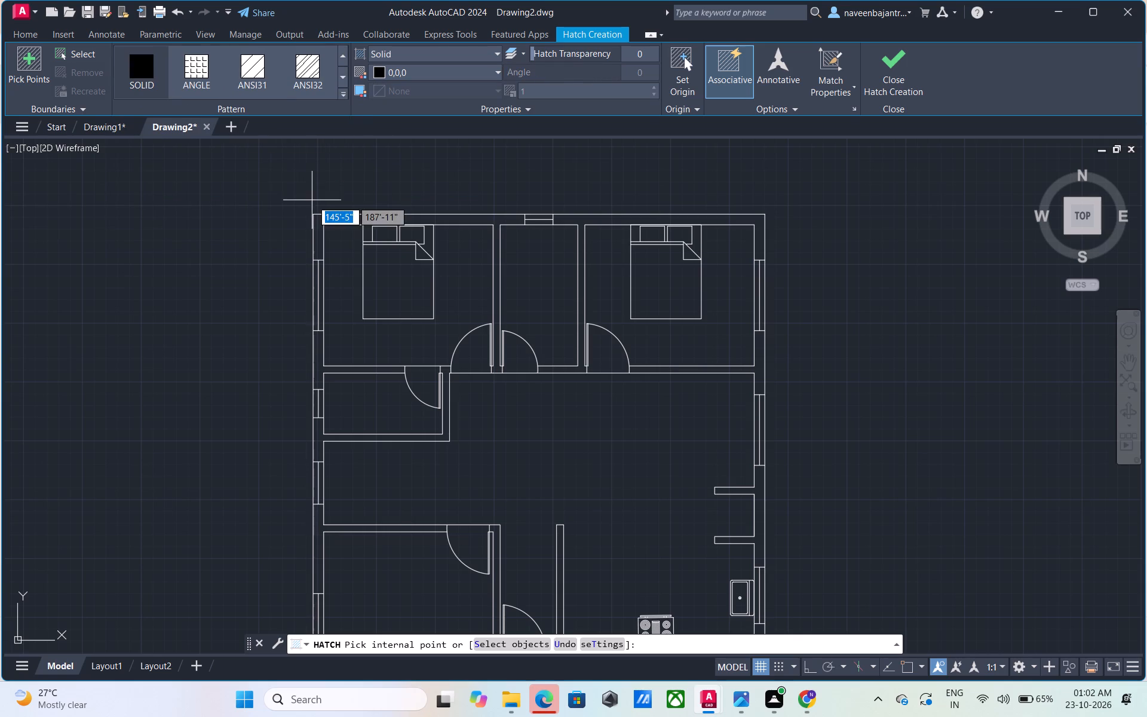
left_click(326, 217)
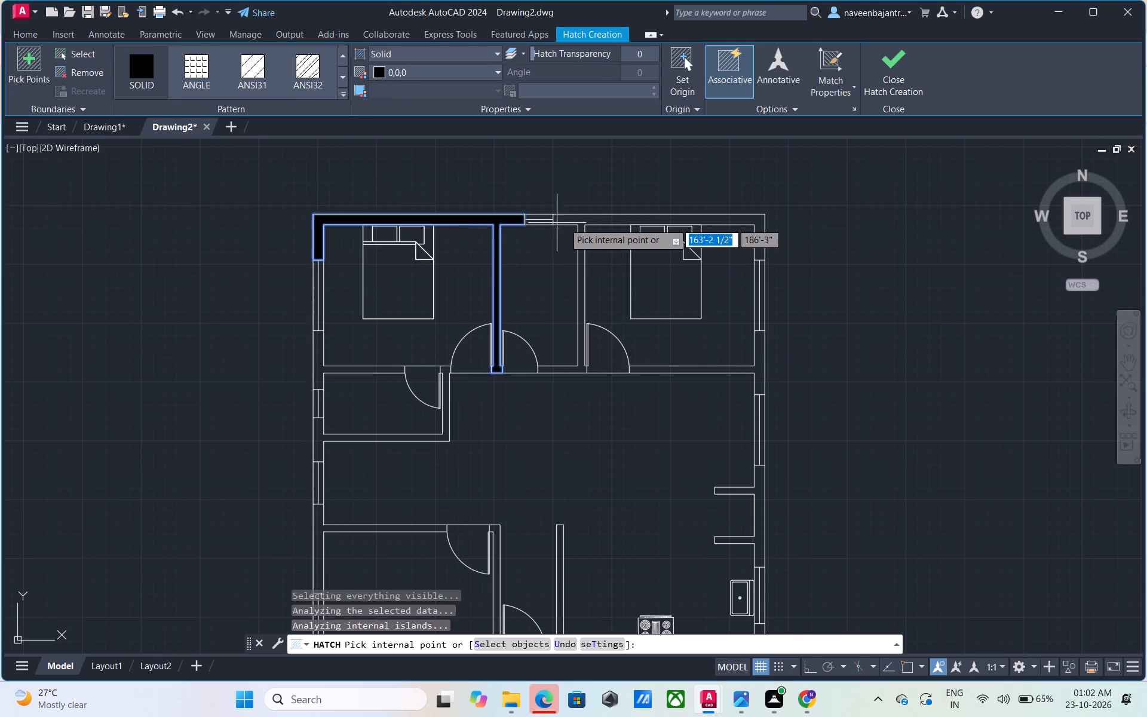
left_click(571, 223)
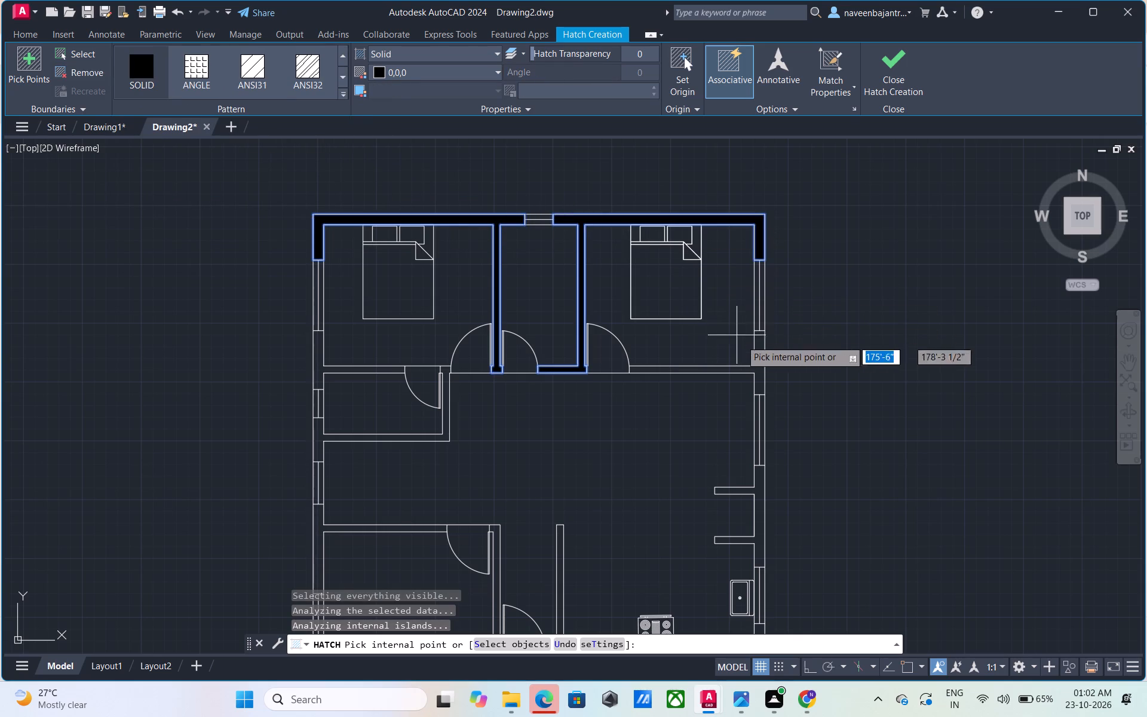
left_click(762, 365)
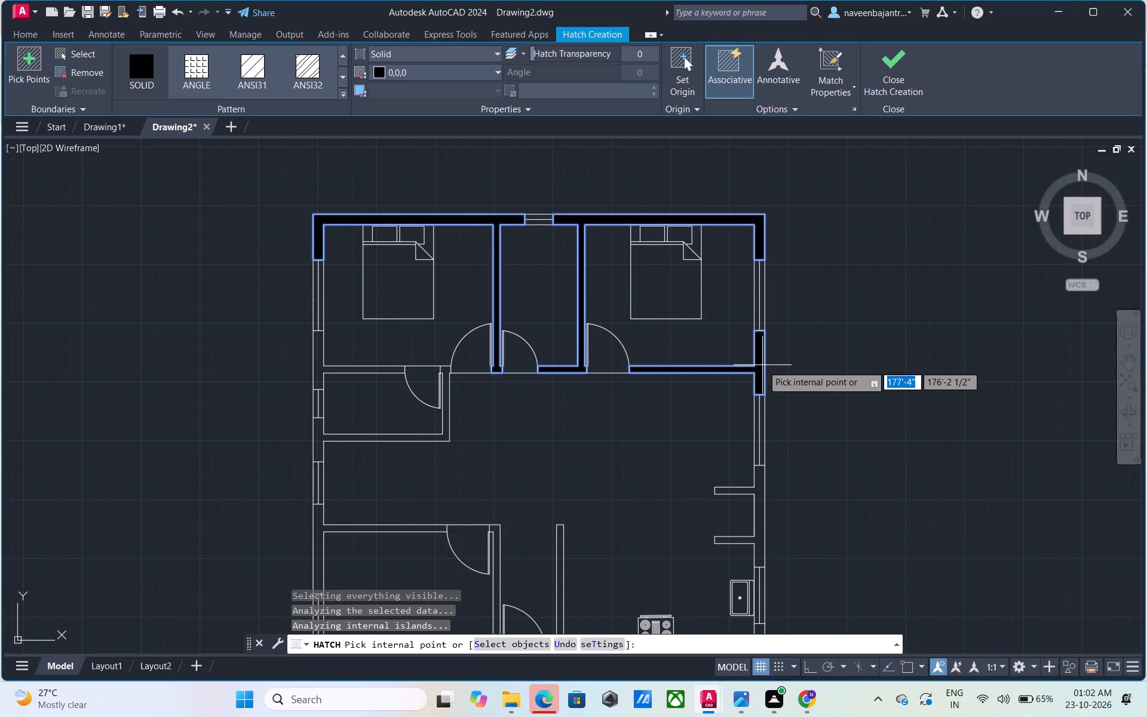
left_click(317, 370)
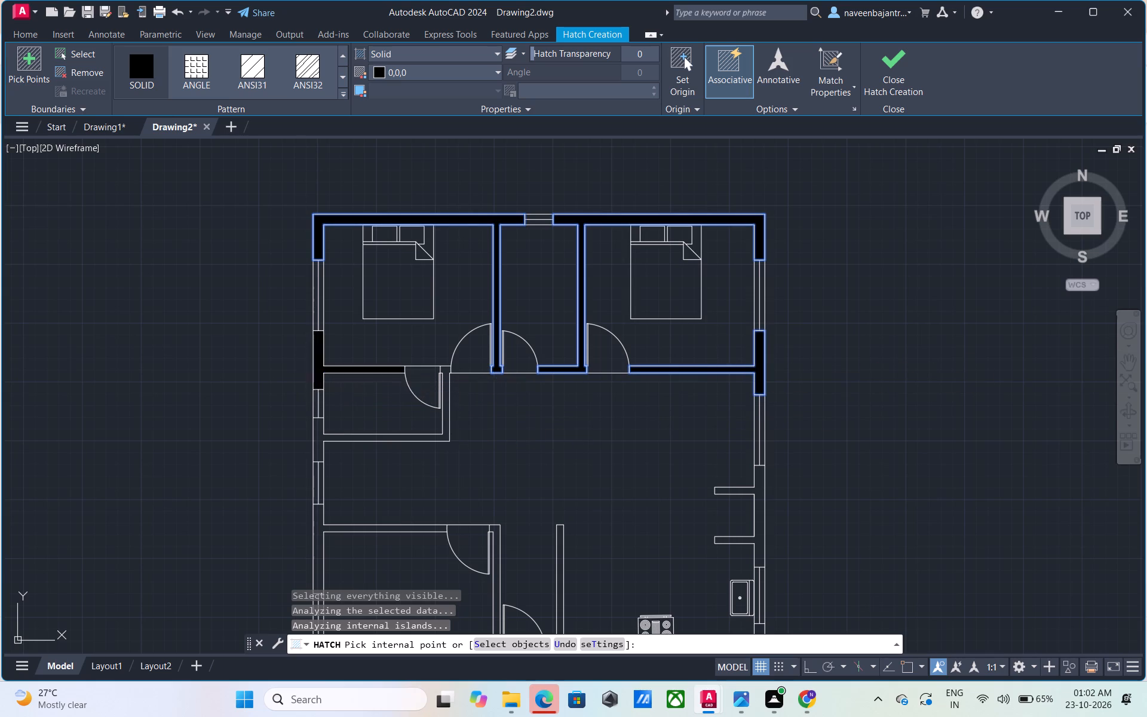
left_click(440, 436)
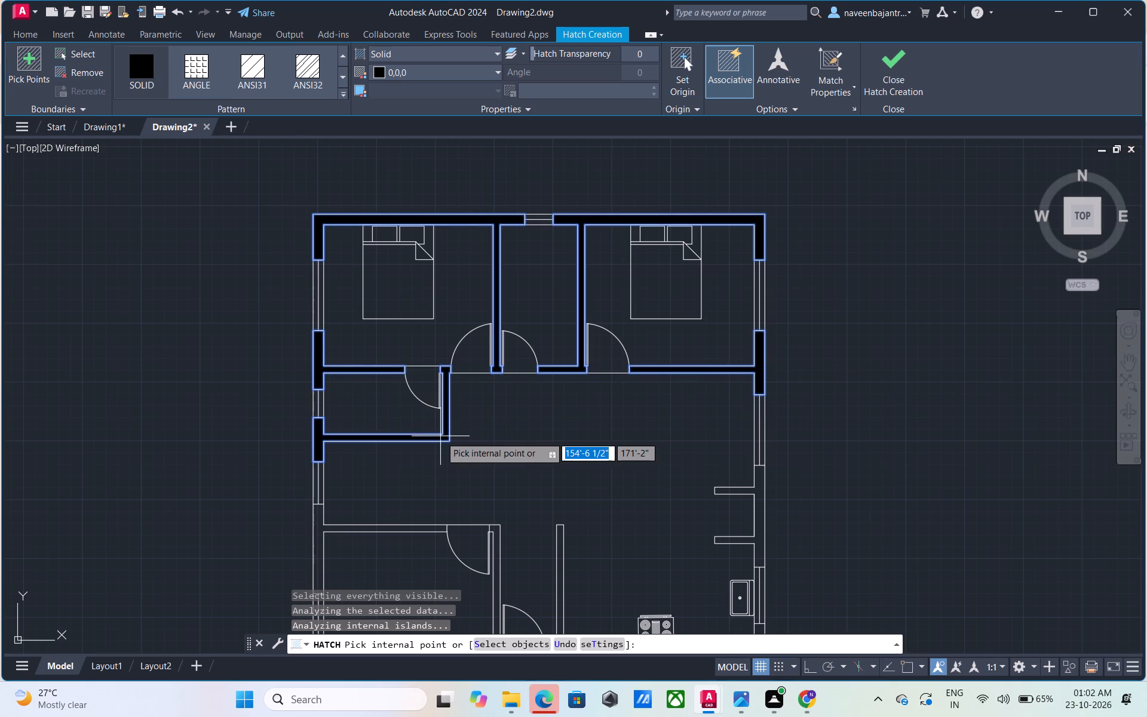
Extend the black solid hatch to the east wall with its two stubs, the southeast room's walls and the southwest room's walls.
left_click(751, 492)
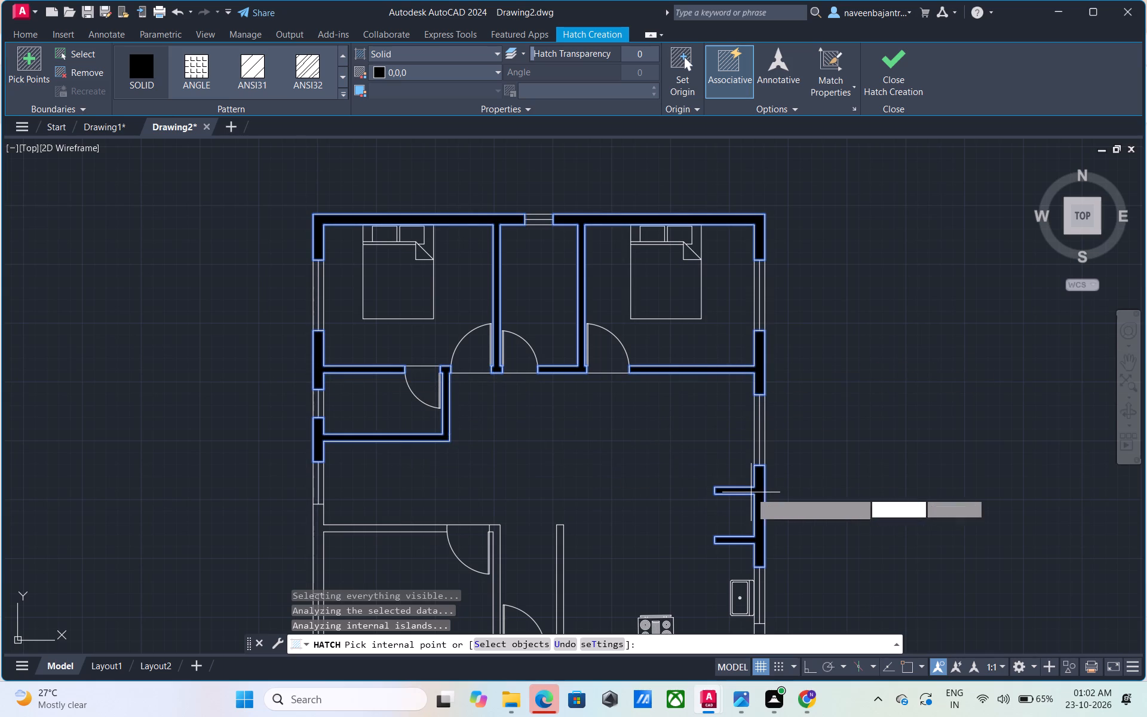
scroll(751, 492, "down", 1)
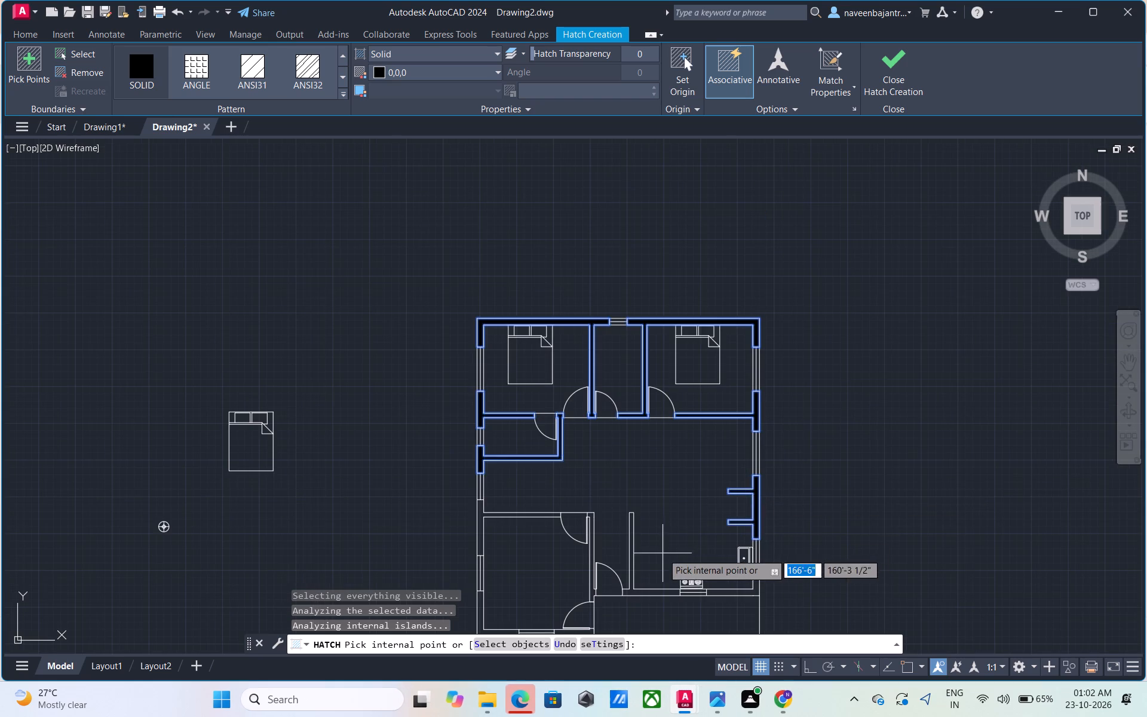
left_click(635, 593)
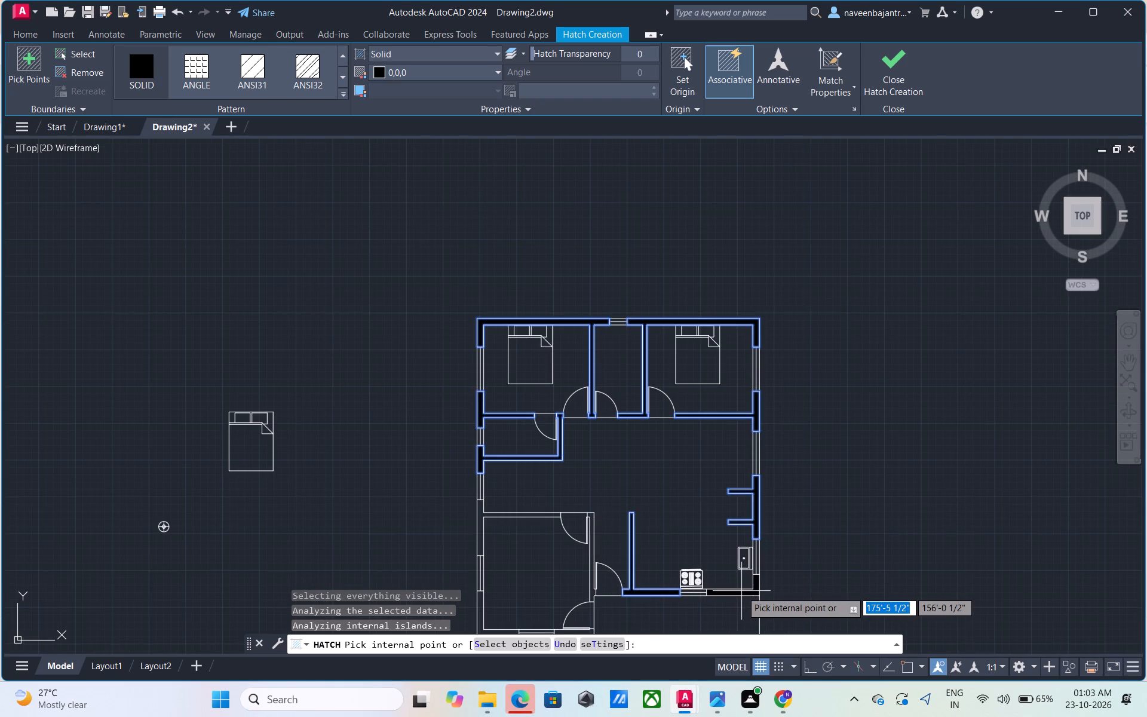
left_click(741, 591)
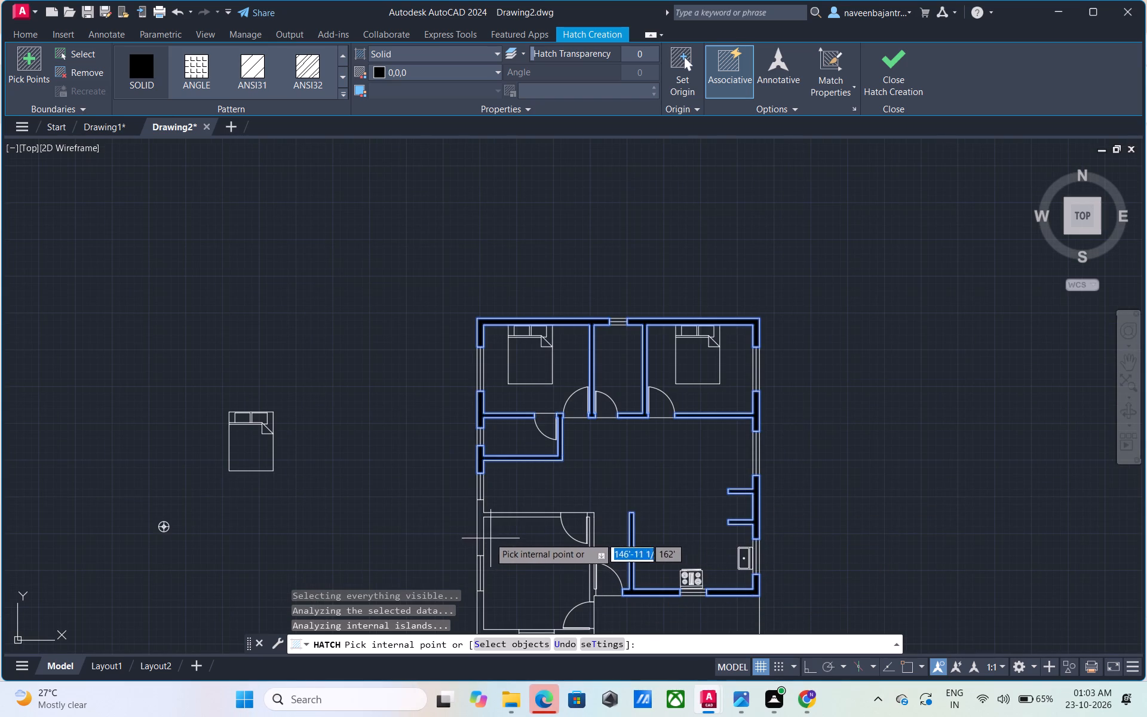
left_click(482, 535)
scroll(482, 535, "down", 2)
scroll(494, 596, "up", 3)
left_click(494, 598)
left_click(684, 599)
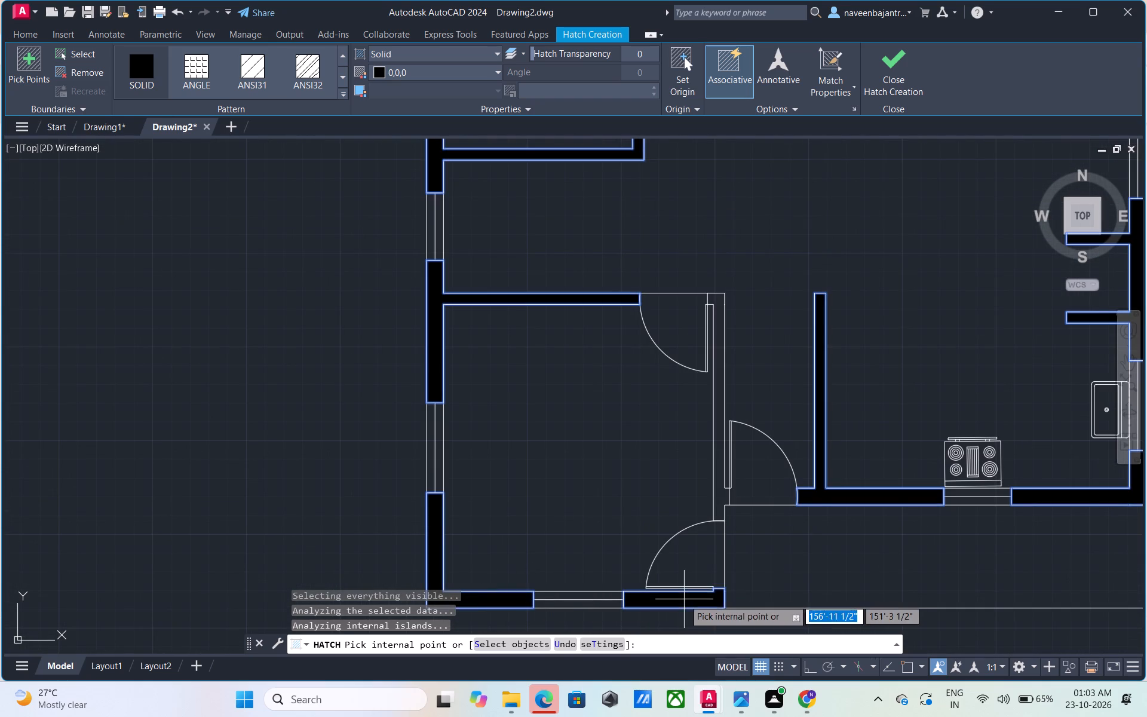
left_click(716, 497)
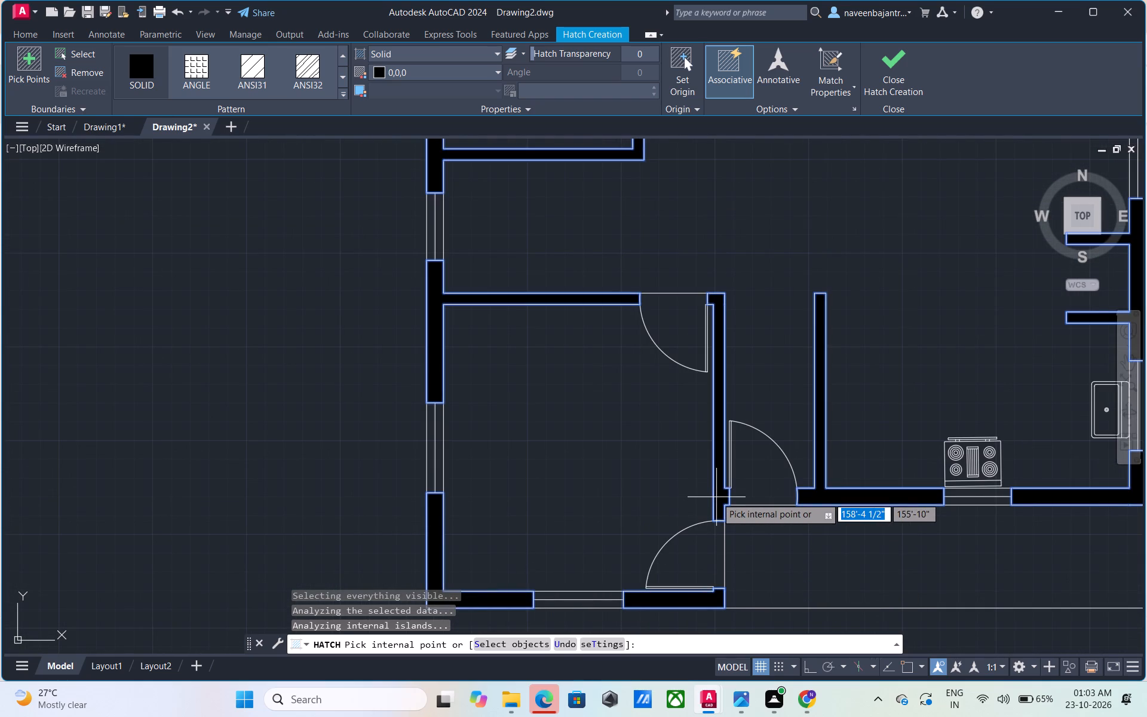
scroll(716, 497, "down", 3)
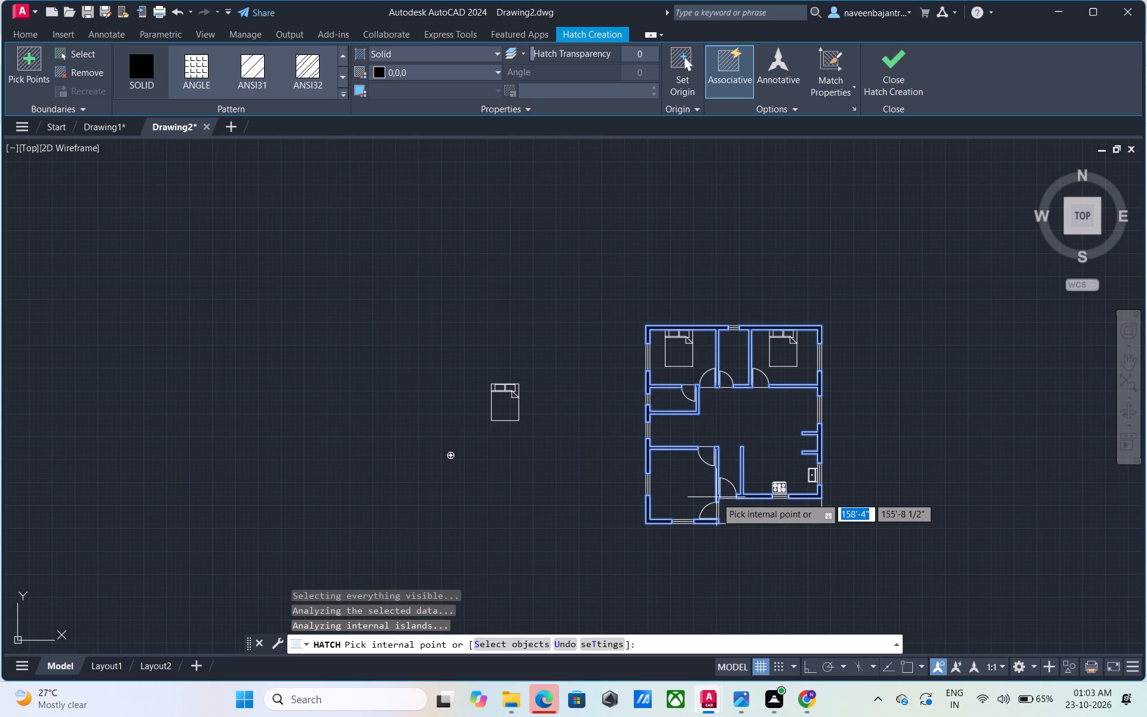
key("Escape")
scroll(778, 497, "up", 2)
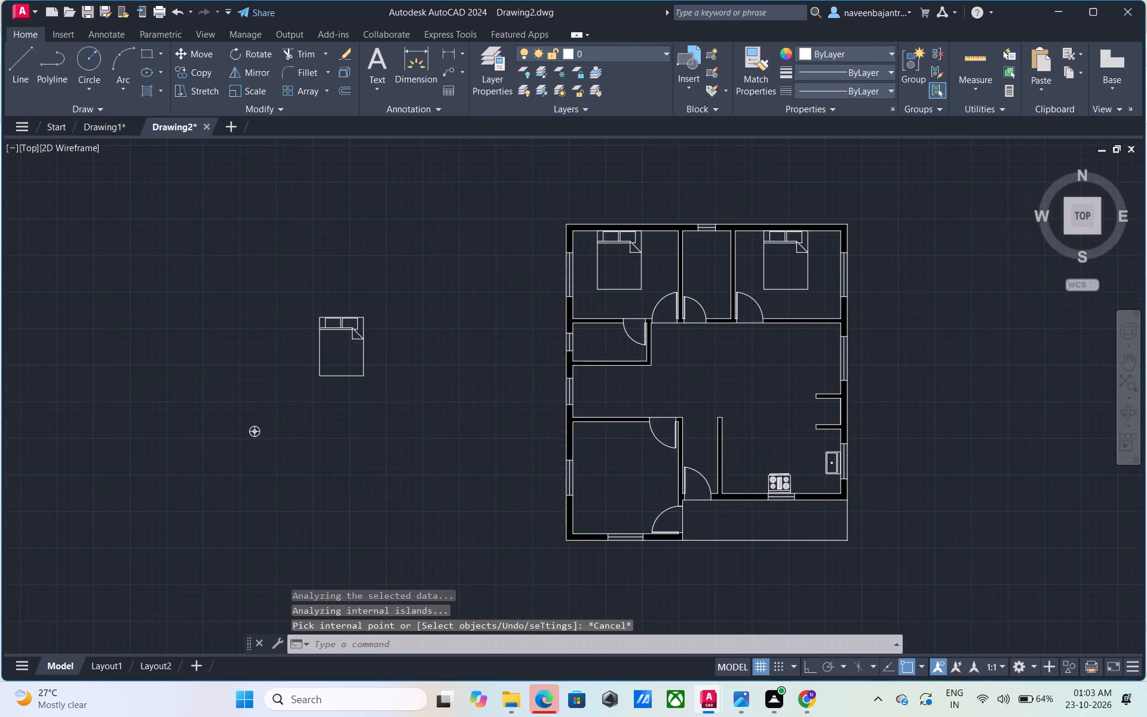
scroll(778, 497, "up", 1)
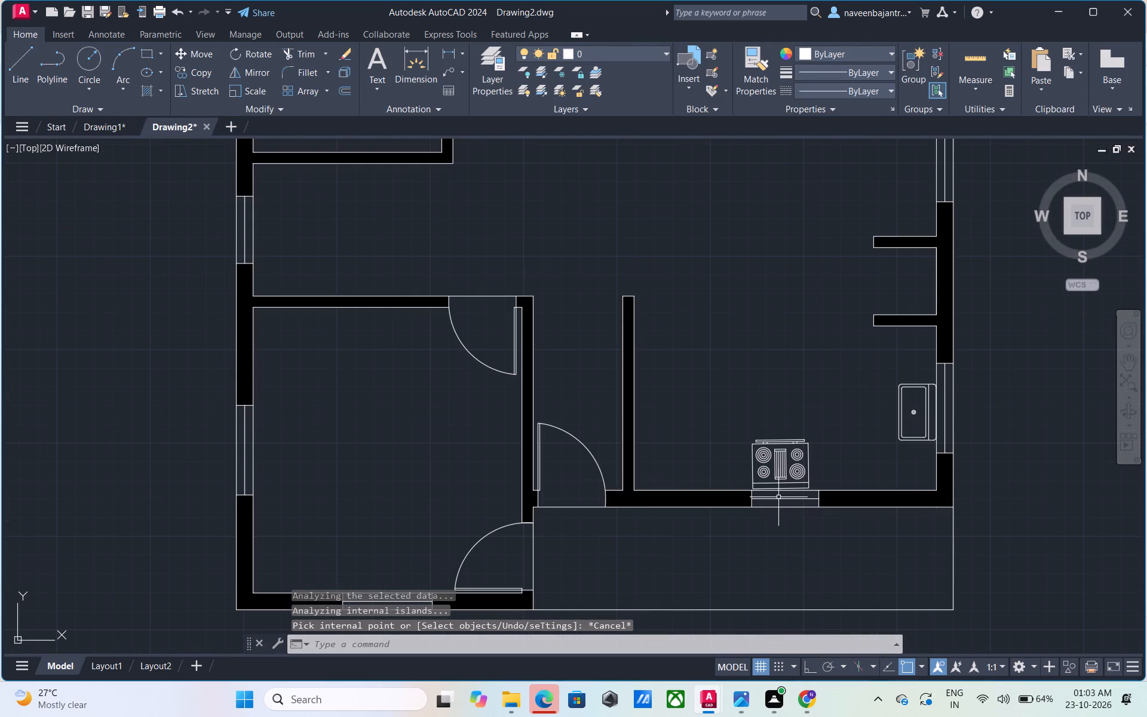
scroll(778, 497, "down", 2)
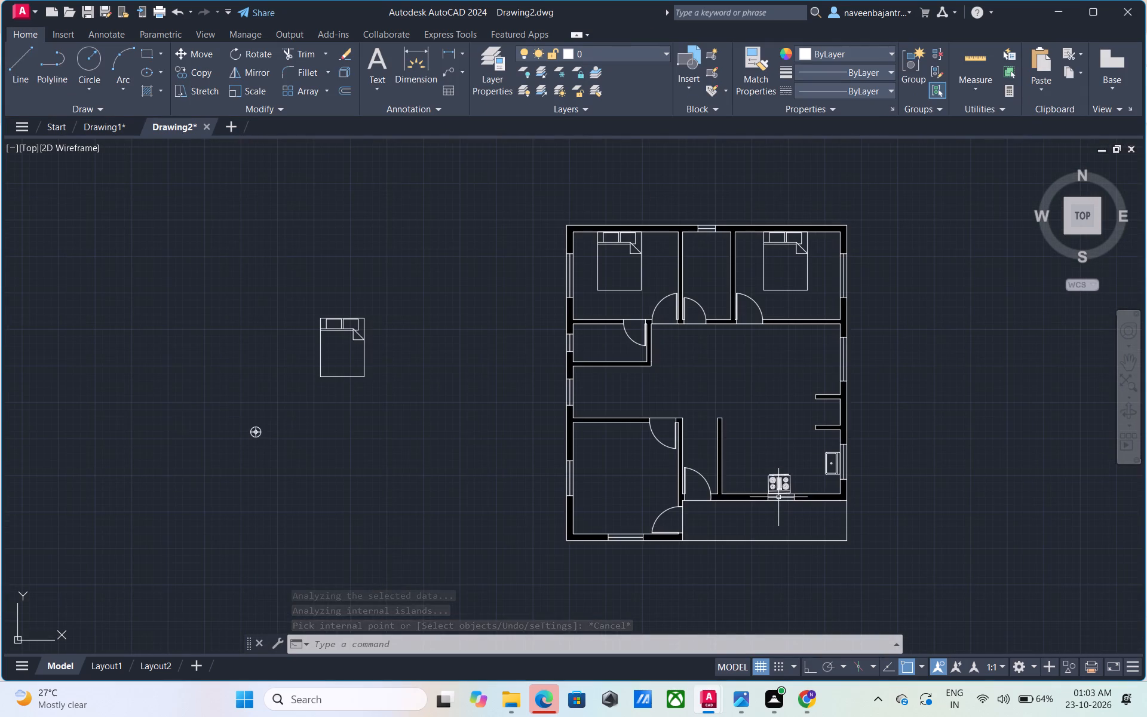
Set the current colour to Cyan and draw a horizontal line about 7'-10" long east of the plan, with Ortho on.
left_click(803, 50)
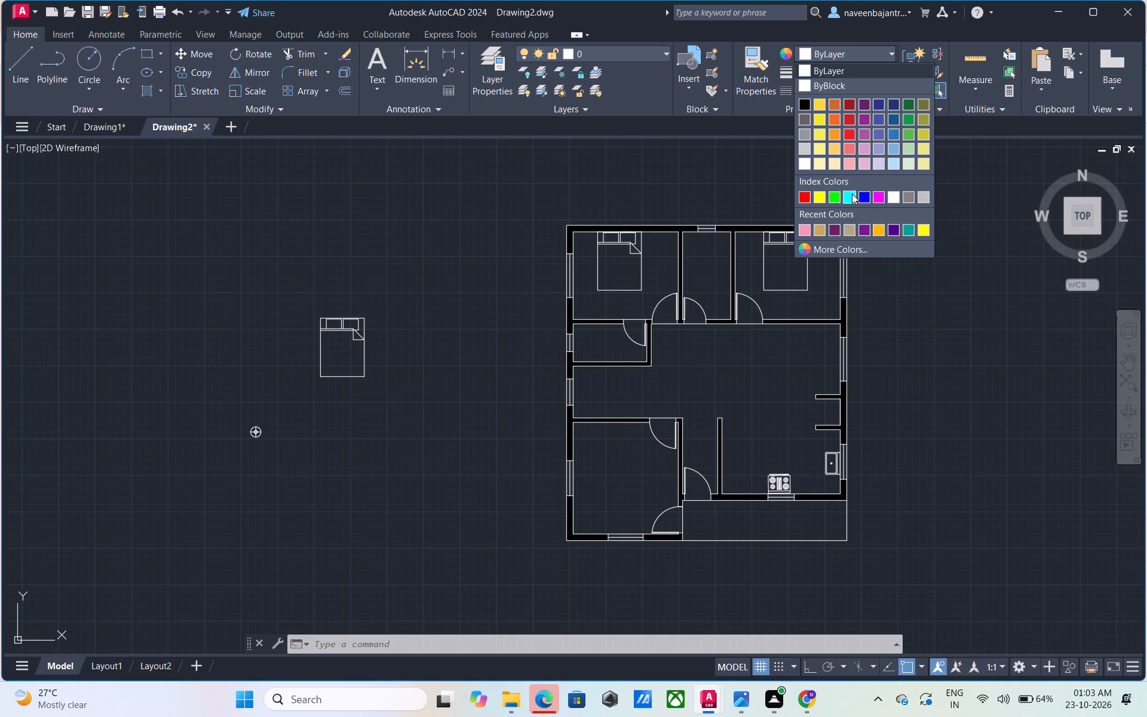
left_click(852, 194)
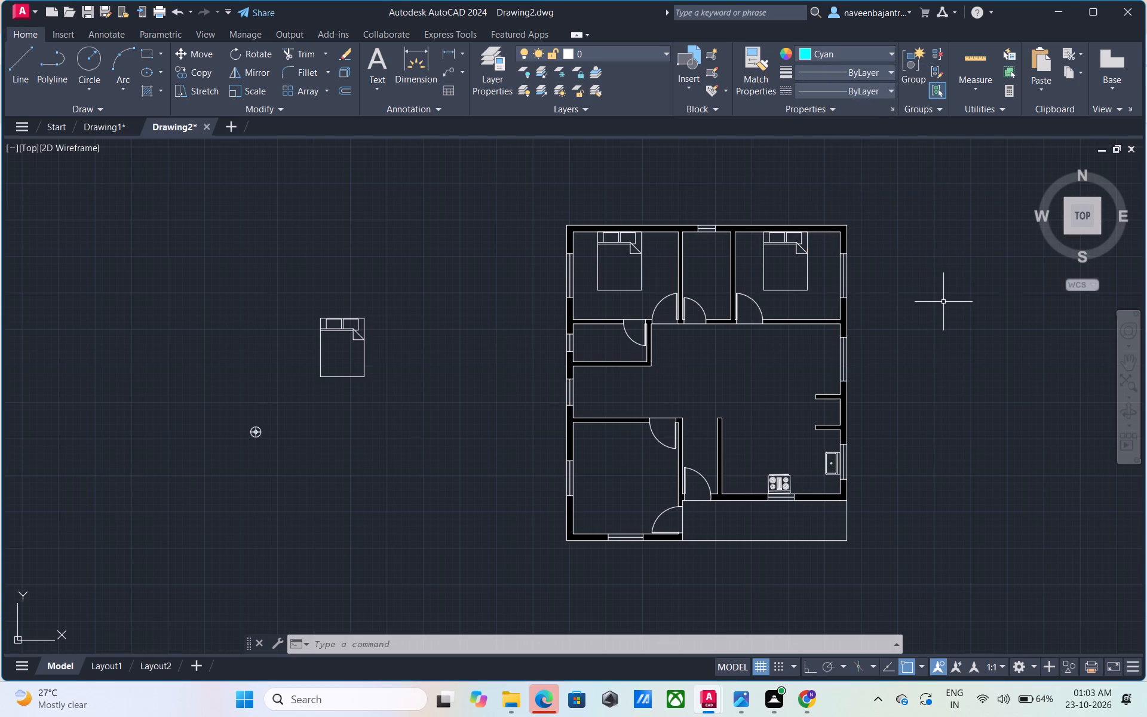
key("Escape")
type("L")
key("space")
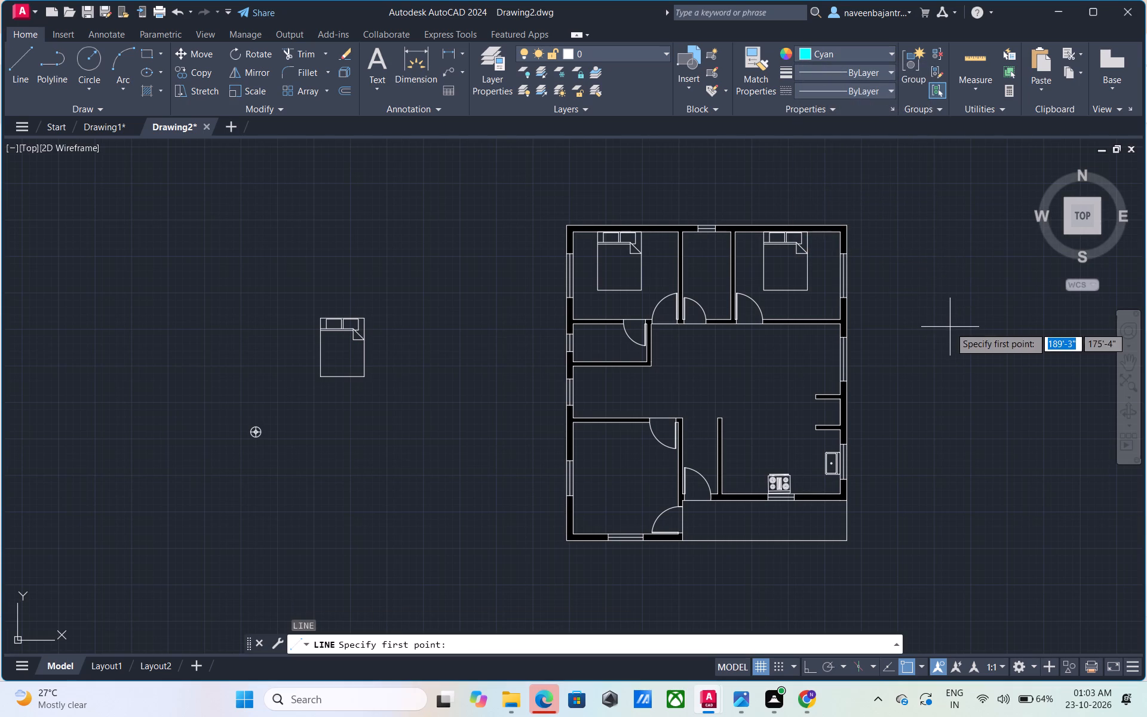
left_click(925, 331)
key("F8")
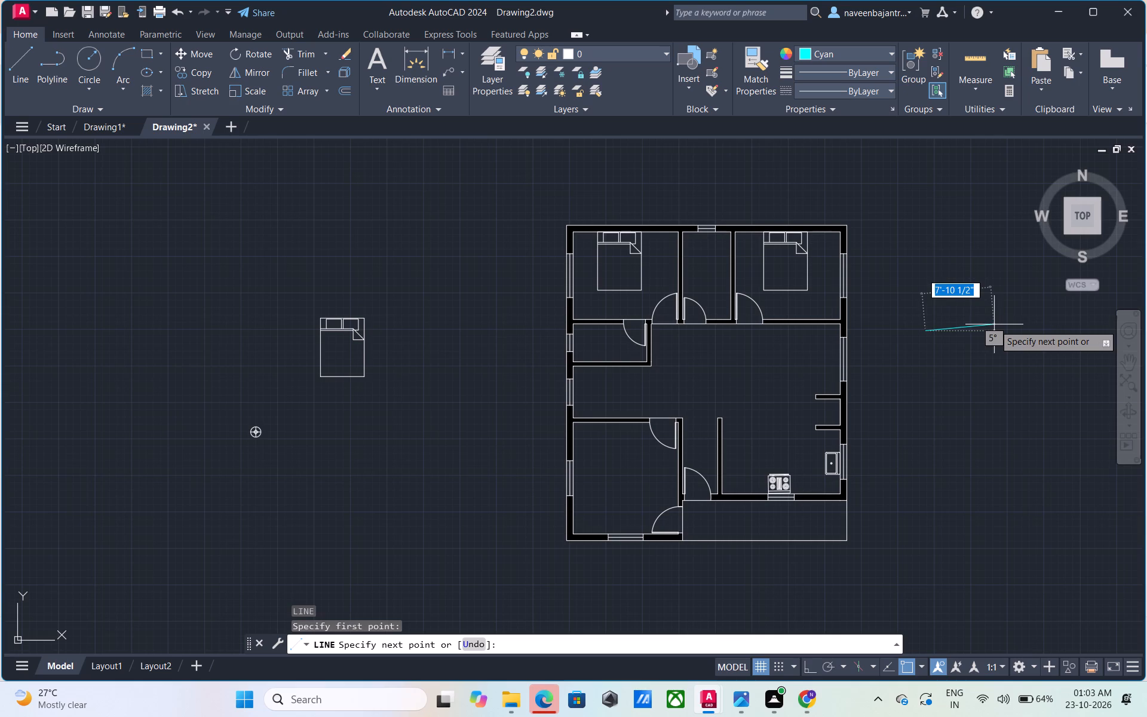
left_click(994, 326)
key("Escape")
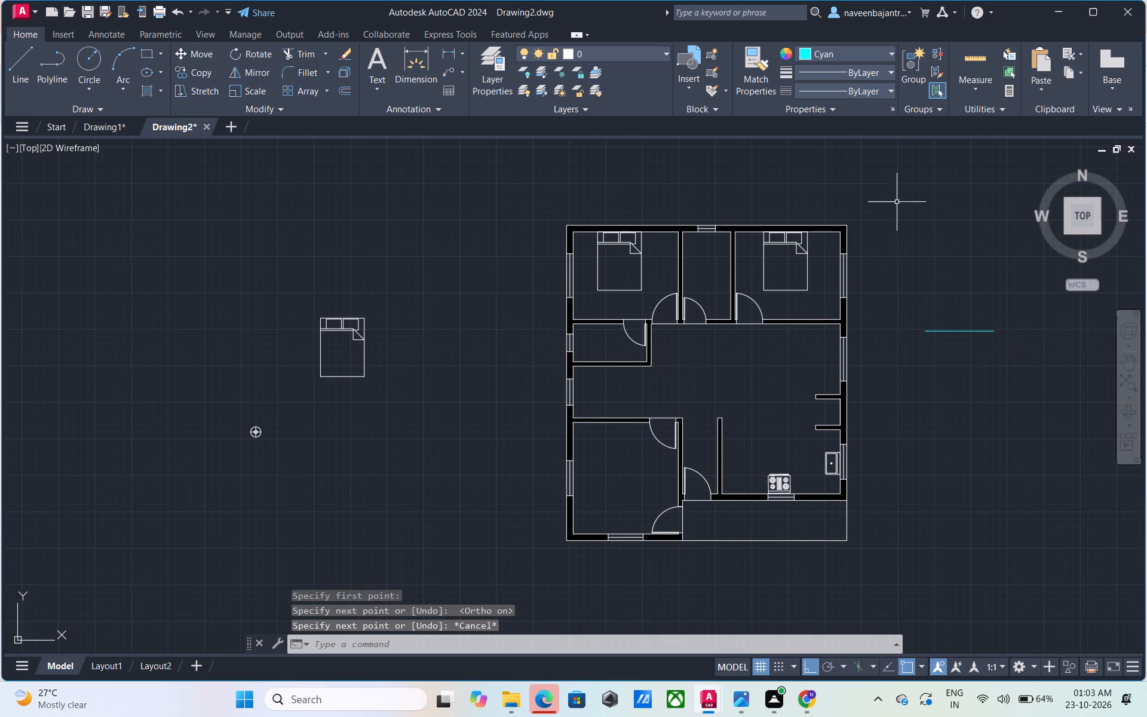
key("Escape")
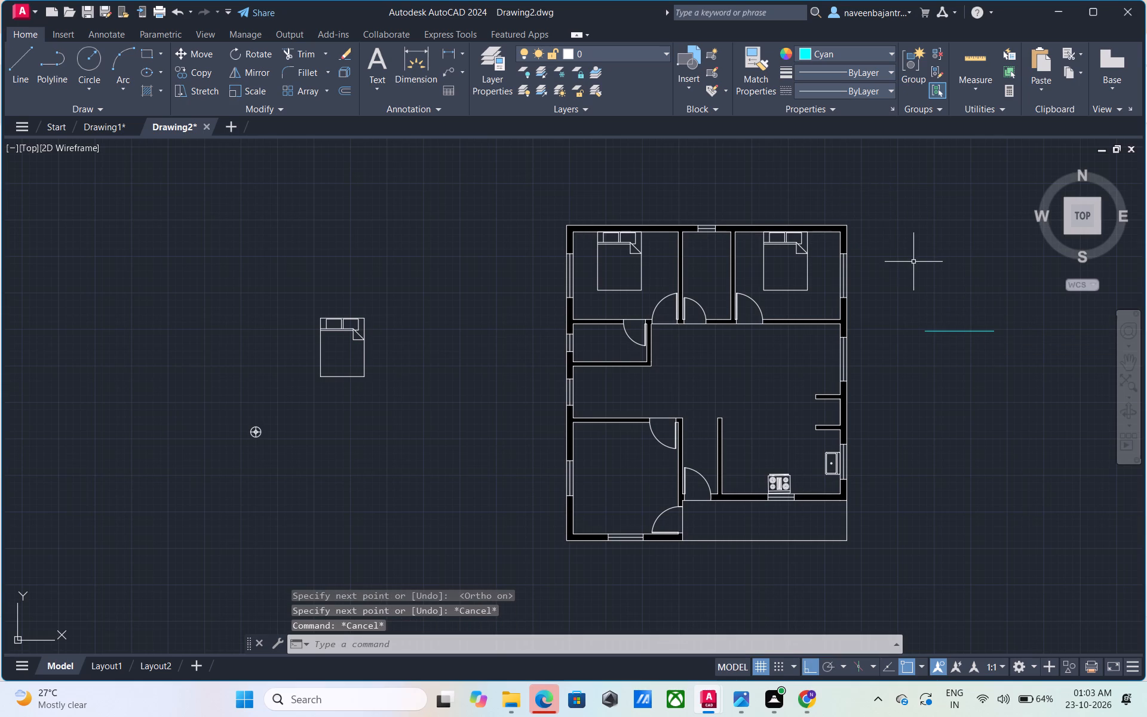
Match the cyan line's properties onto the centre line and both end lines of the northeast bedroom's east window.
left_click(768, 93)
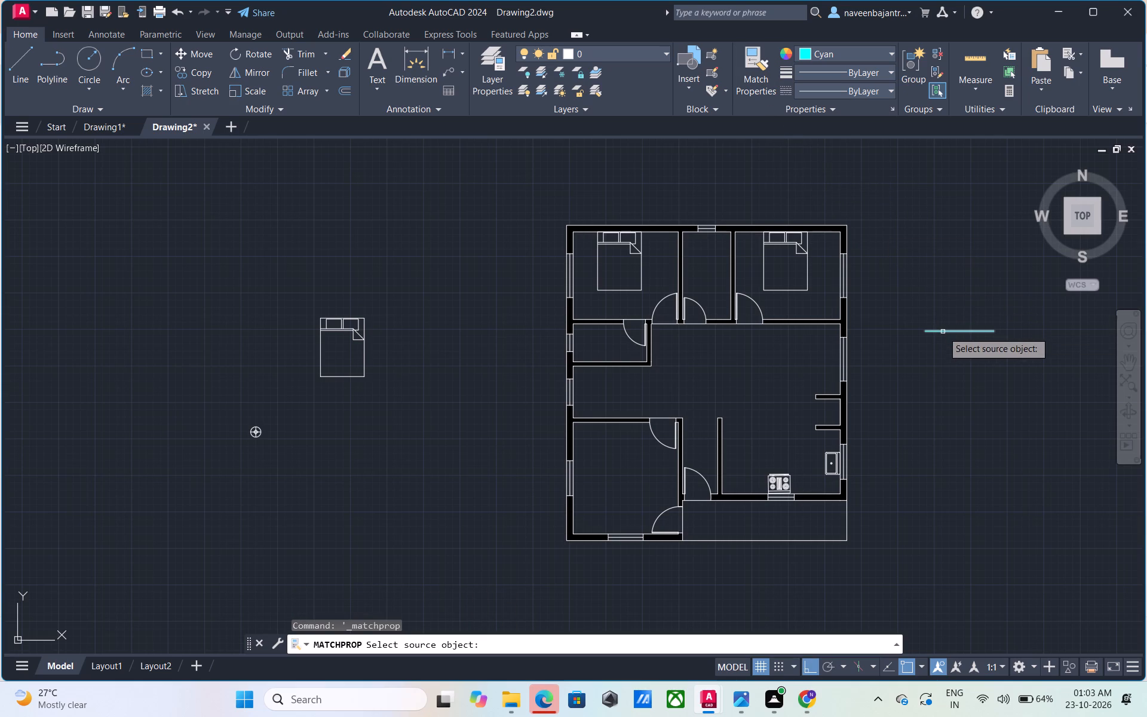
left_click(943, 332)
scroll(943, 332, "up", 2)
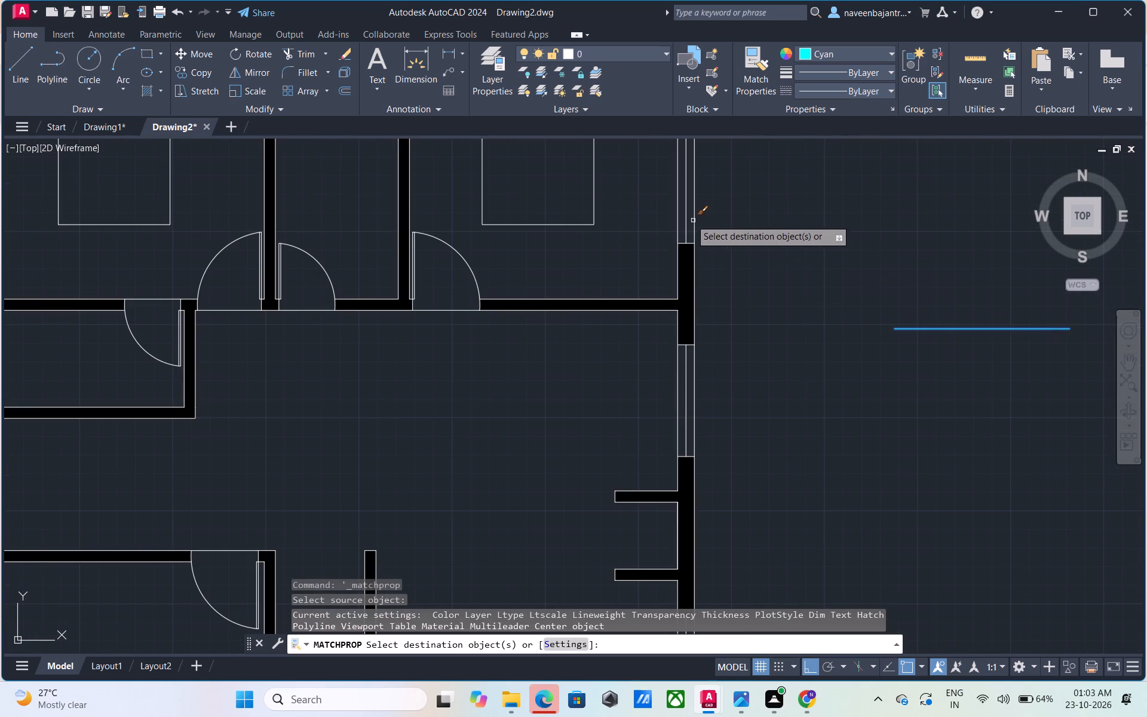
left_click(687, 213)
scroll(687, 213, "down", 2)
scroll(684, 176, "up", 2)
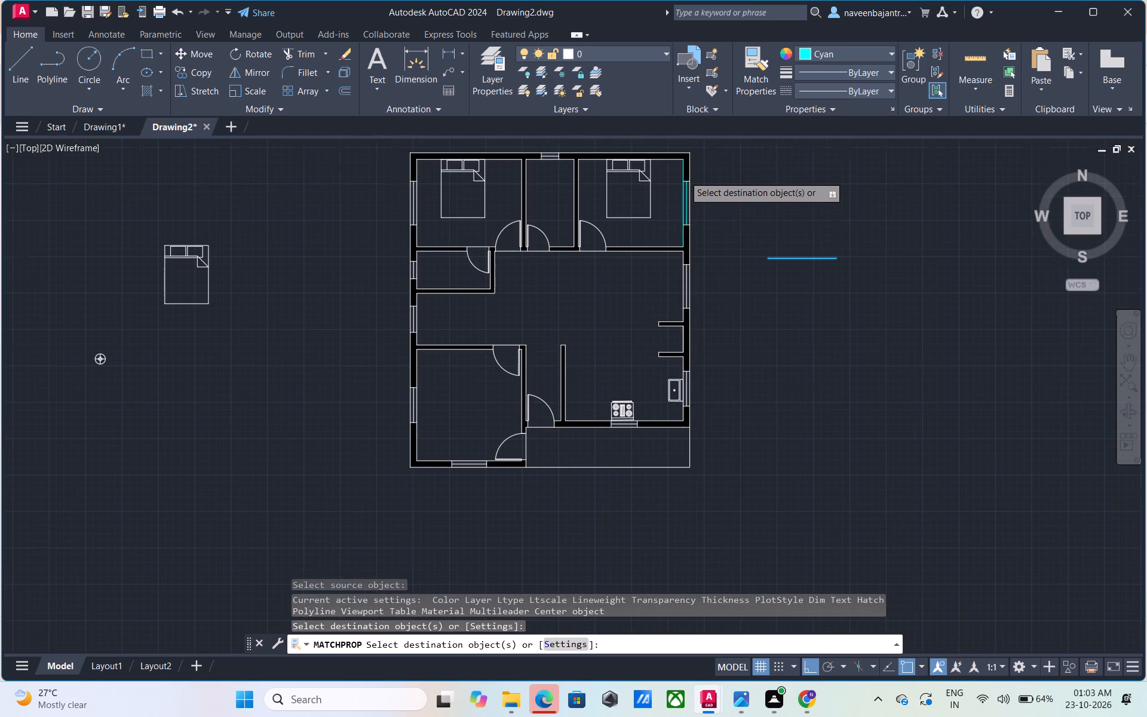
scroll(684, 176, "up", 1)
left_click(687, 198)
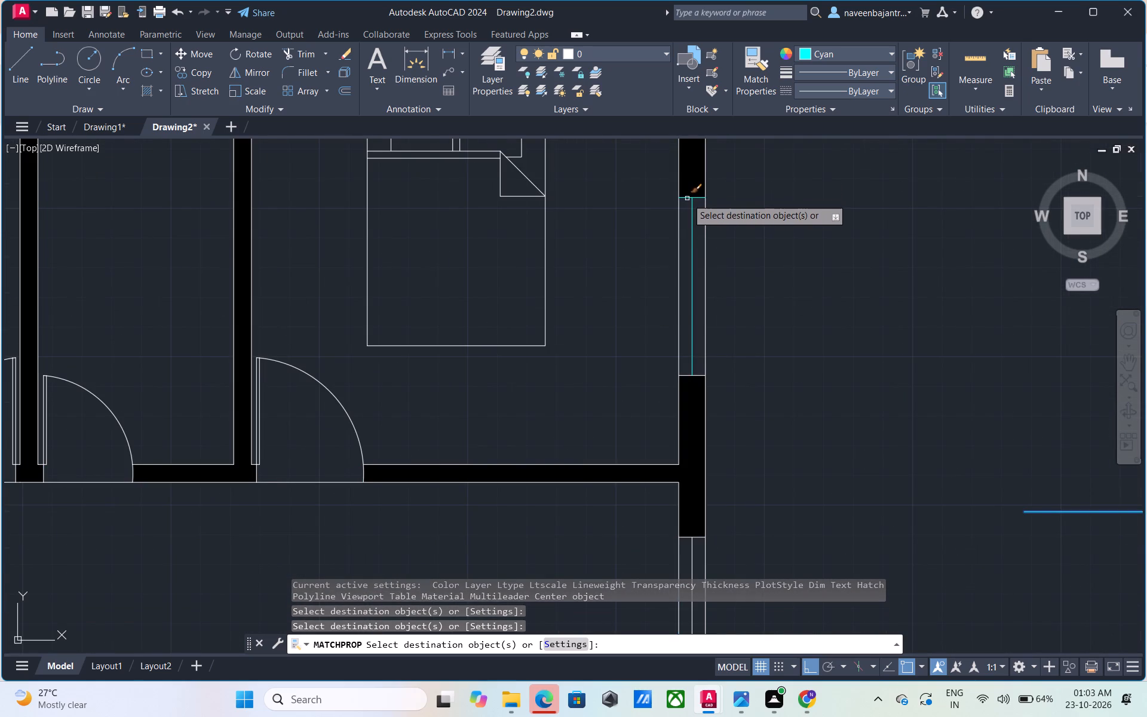
left_click(685, 376)
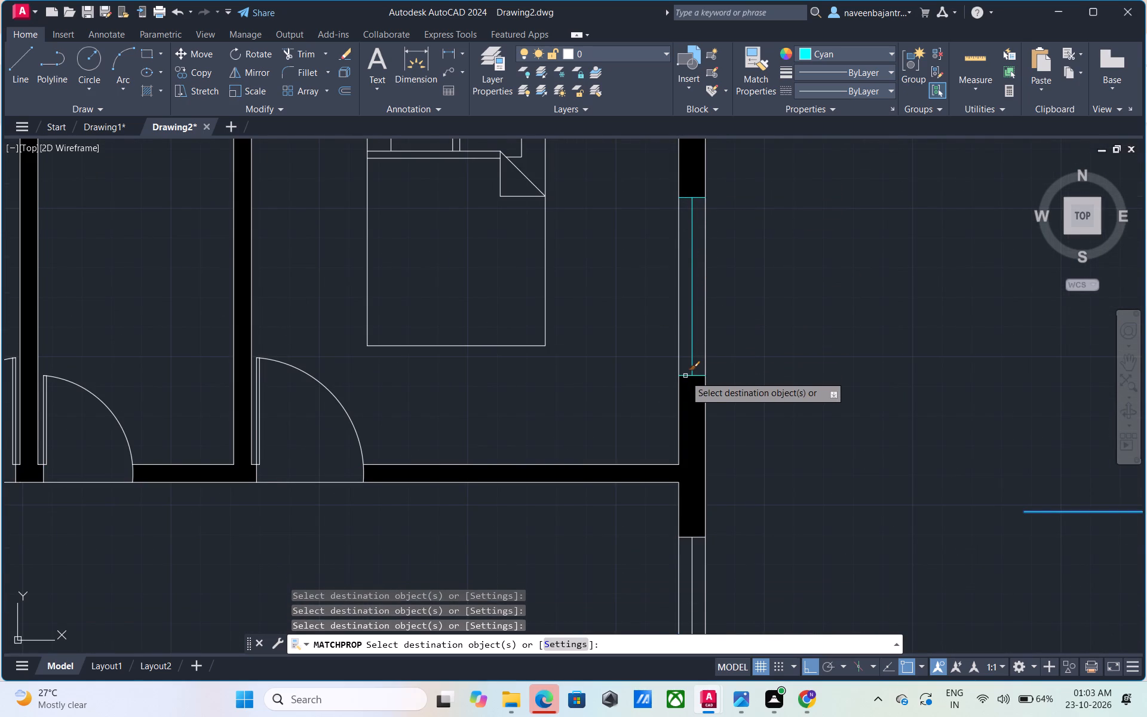
Match the cyan properties onto the centre and end lines of the other two east-wall windows, including the one beside the sink.
scroll(685, 376, "down", 2)
scroll(689, 516, "up", 2)
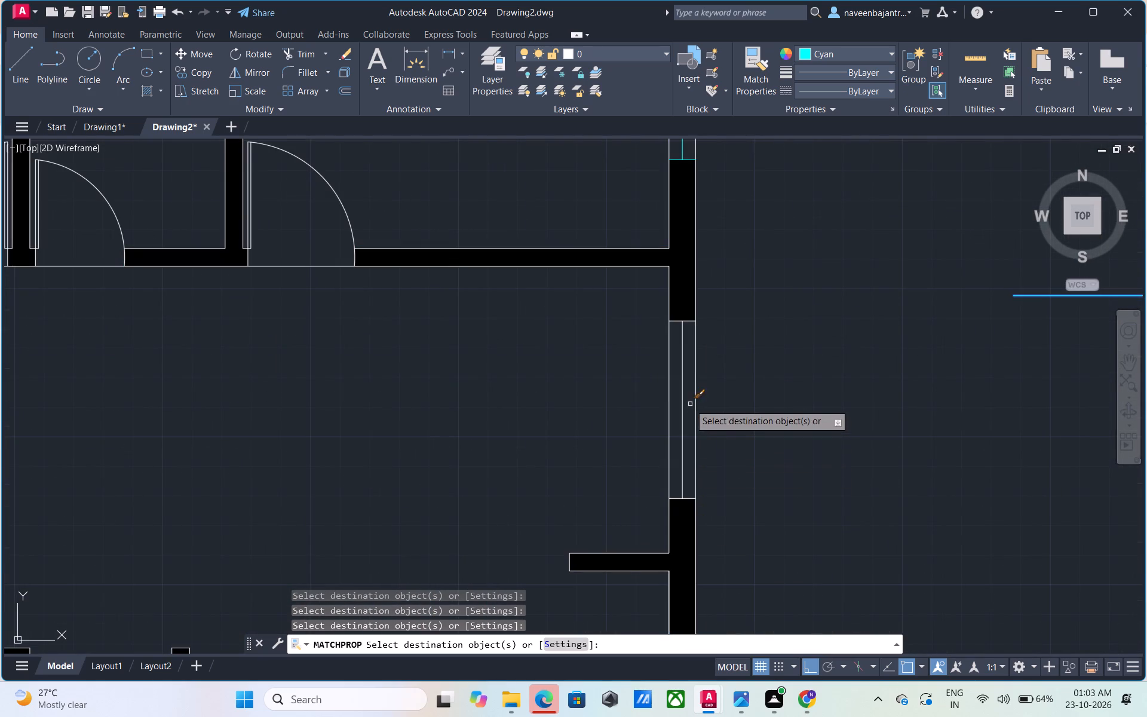
left_click(683, 393)
left_click(691, 320)
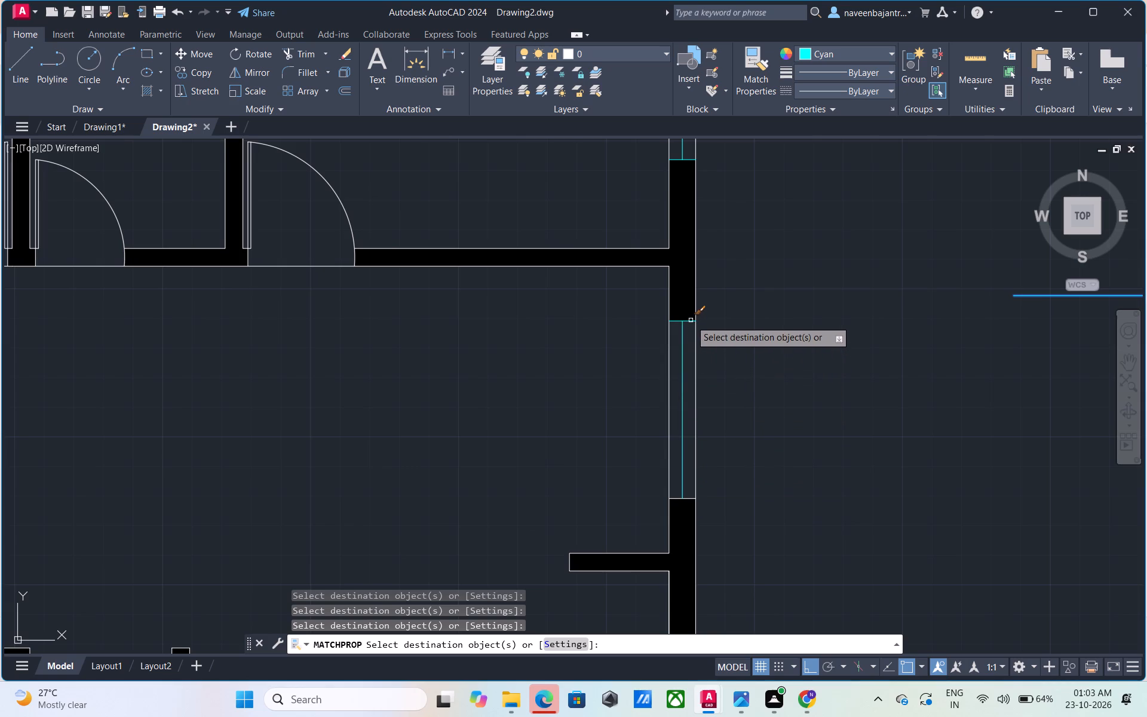
left_click(679, 498)
scroll(679, 498, "down", 3)
scroll(686, 617, "up", 2)
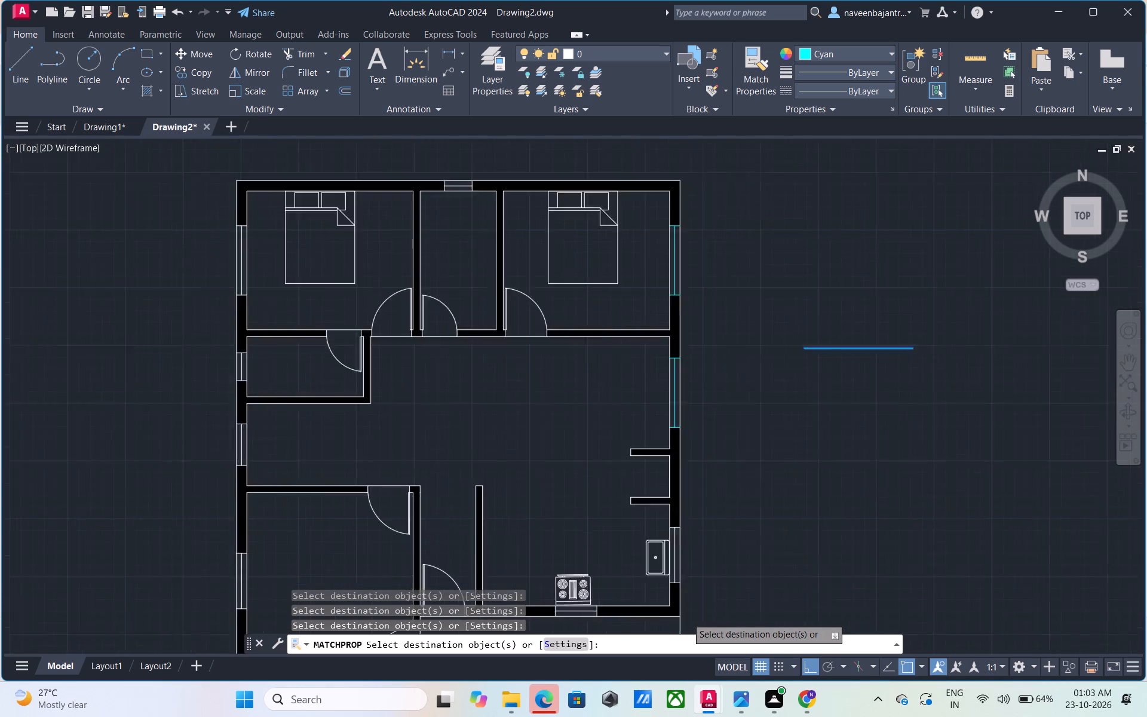
scroll(686, 617, "up", 1)
left_click(656, 451)
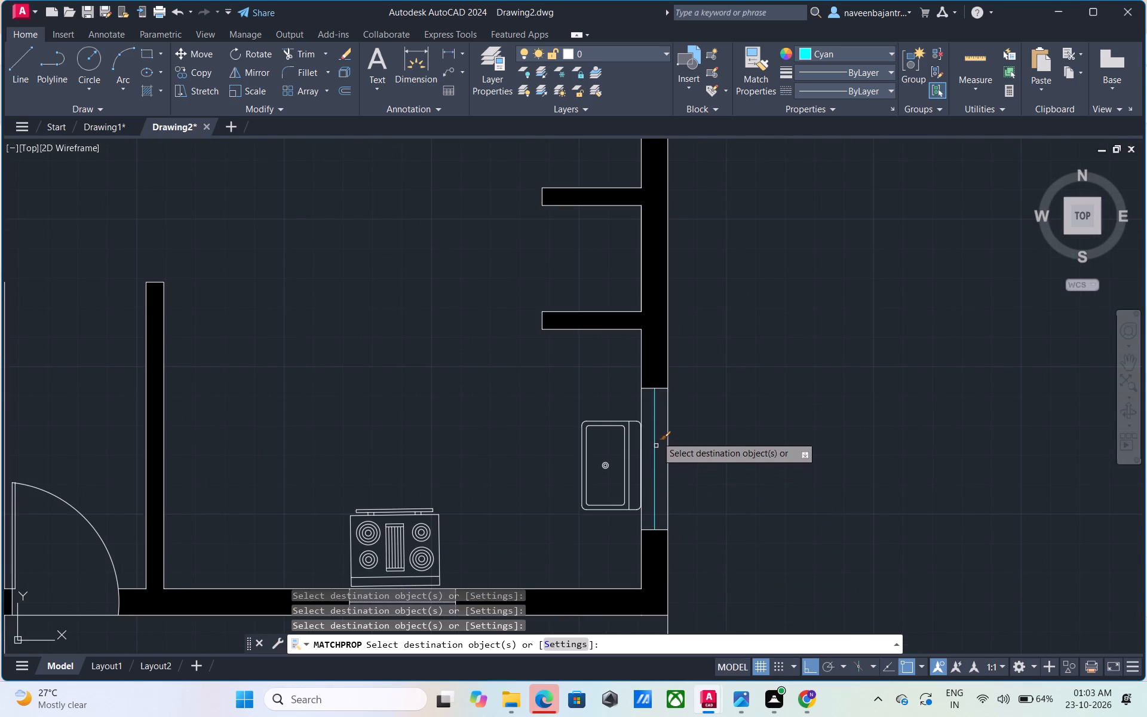
left_click(661, 387)
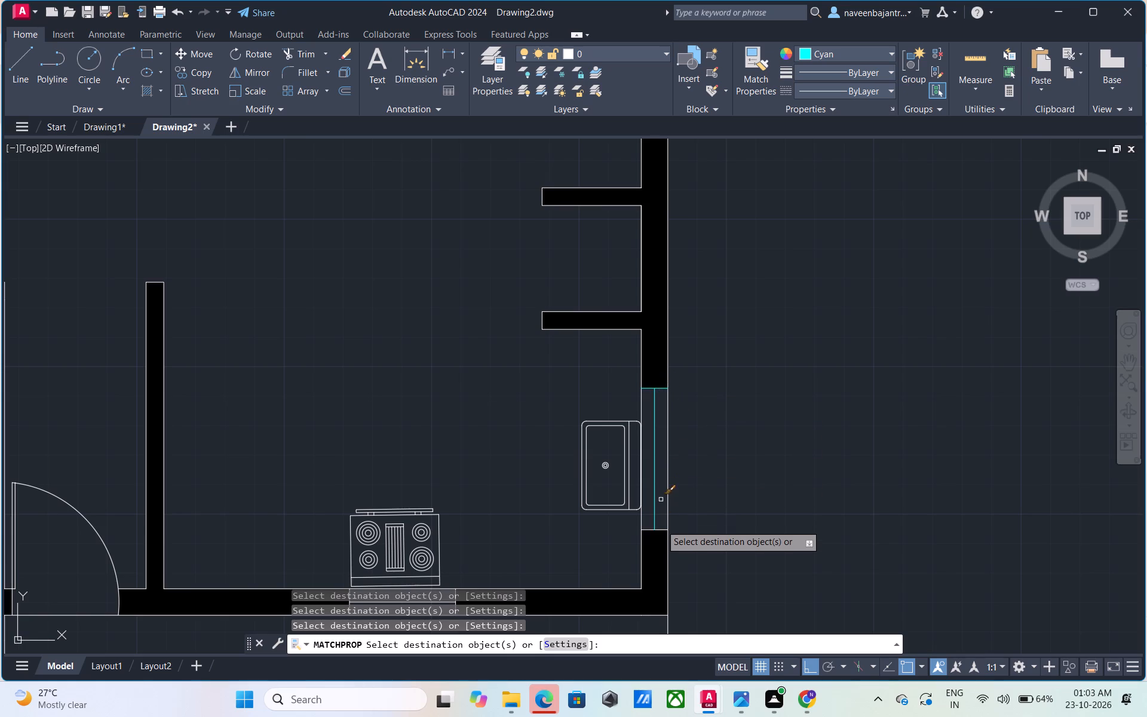
left_click(663, 528)
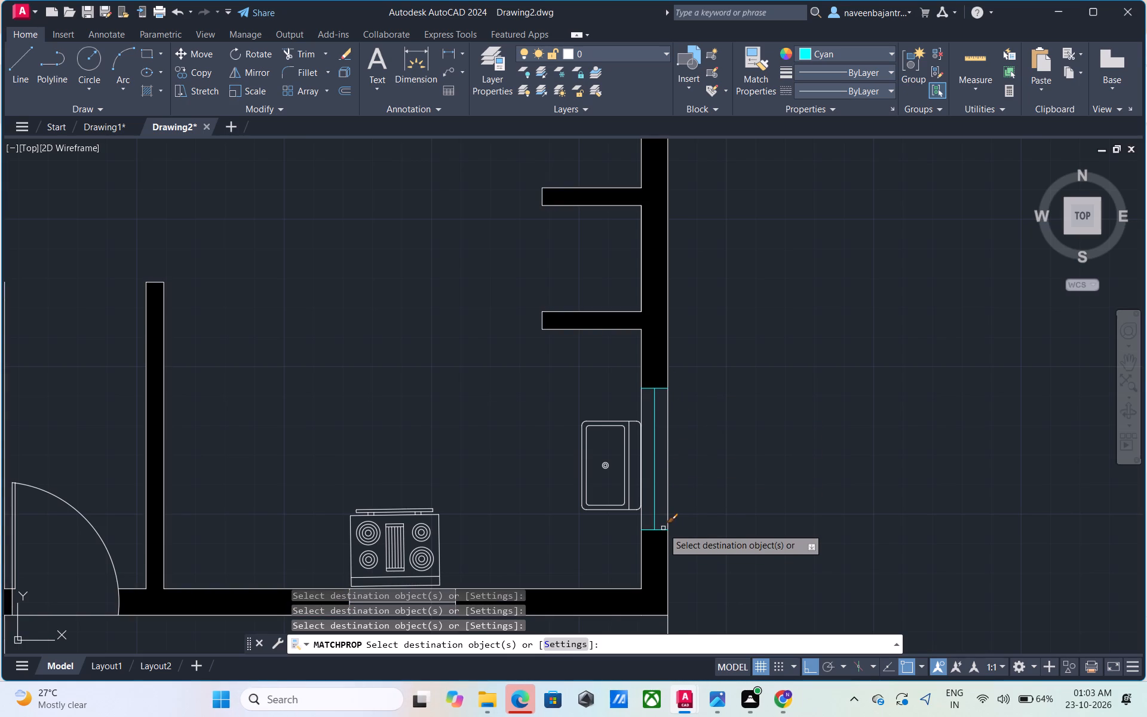
Match the cyan properties onto the centre line and both end lines of the southwest room's south window.
scroll(663, 528, "down", 3)
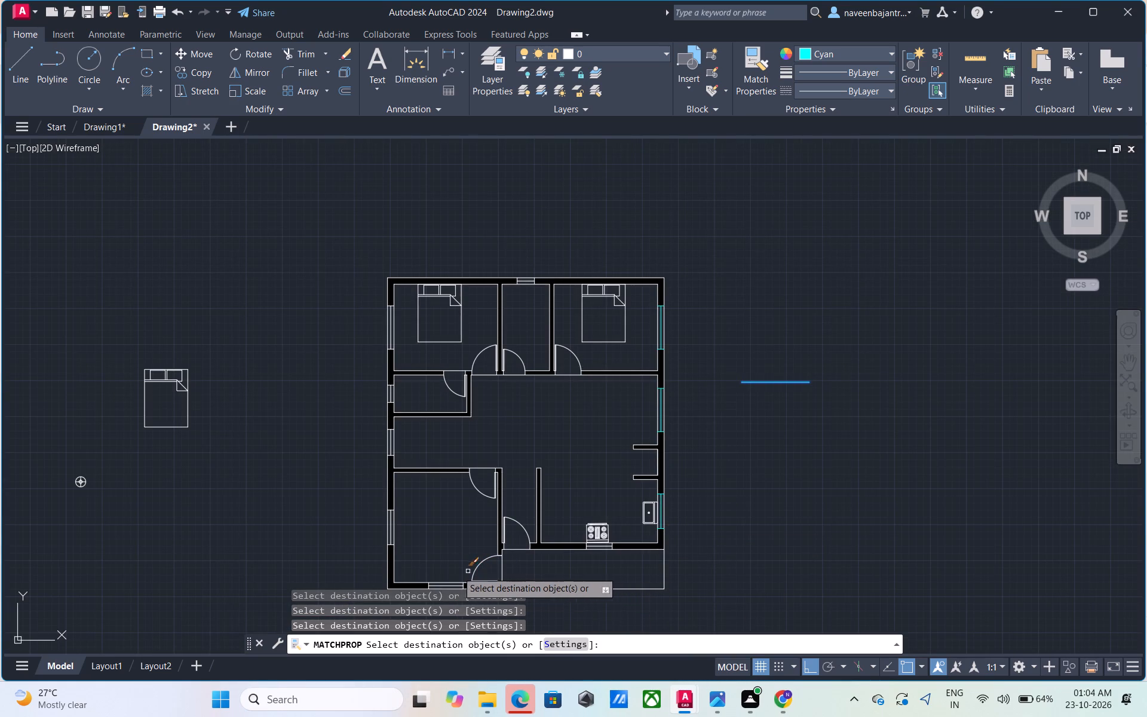
scroll(444, 596, "up", 3)
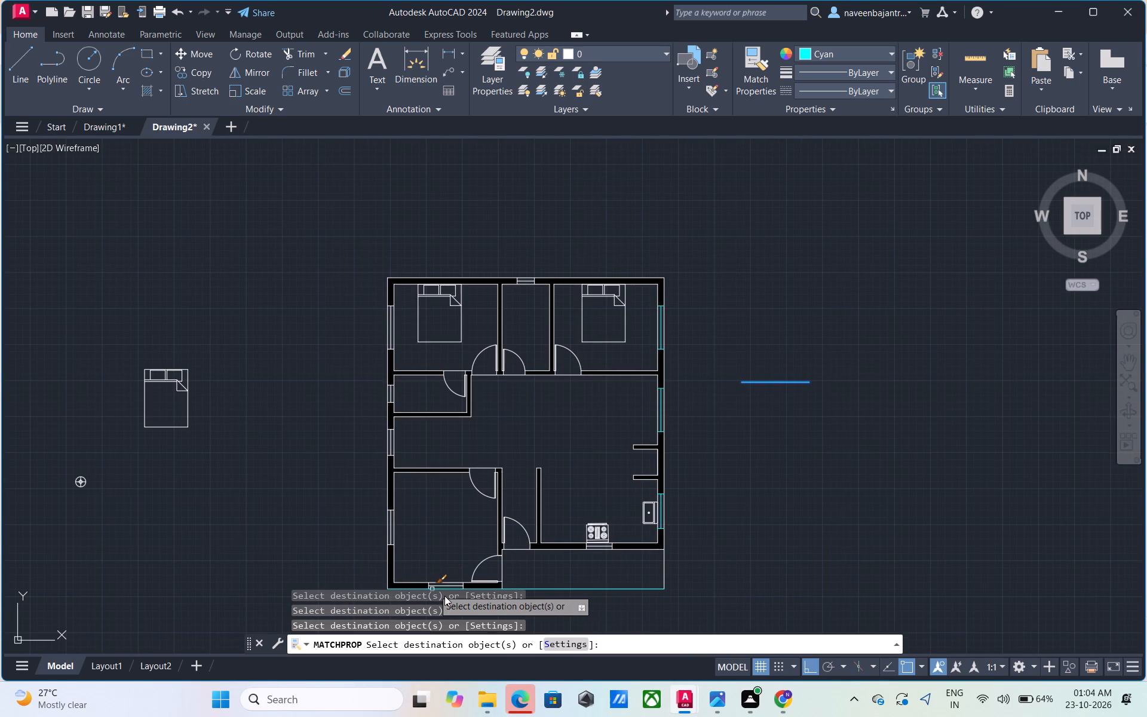
scroll(453, 579, "up", 2)
middle_click_drag(453, 579, 453, 572)
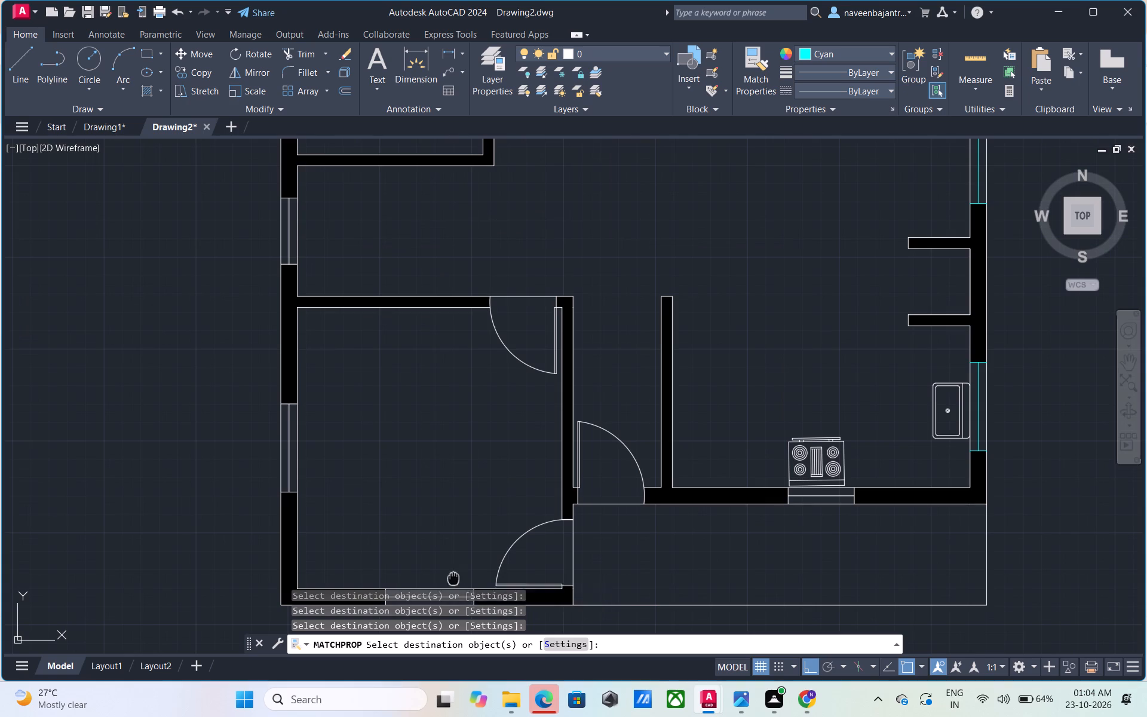
middle_click_drag(453, 572, 464, 492)
scroll(450, 513, "up", 2)
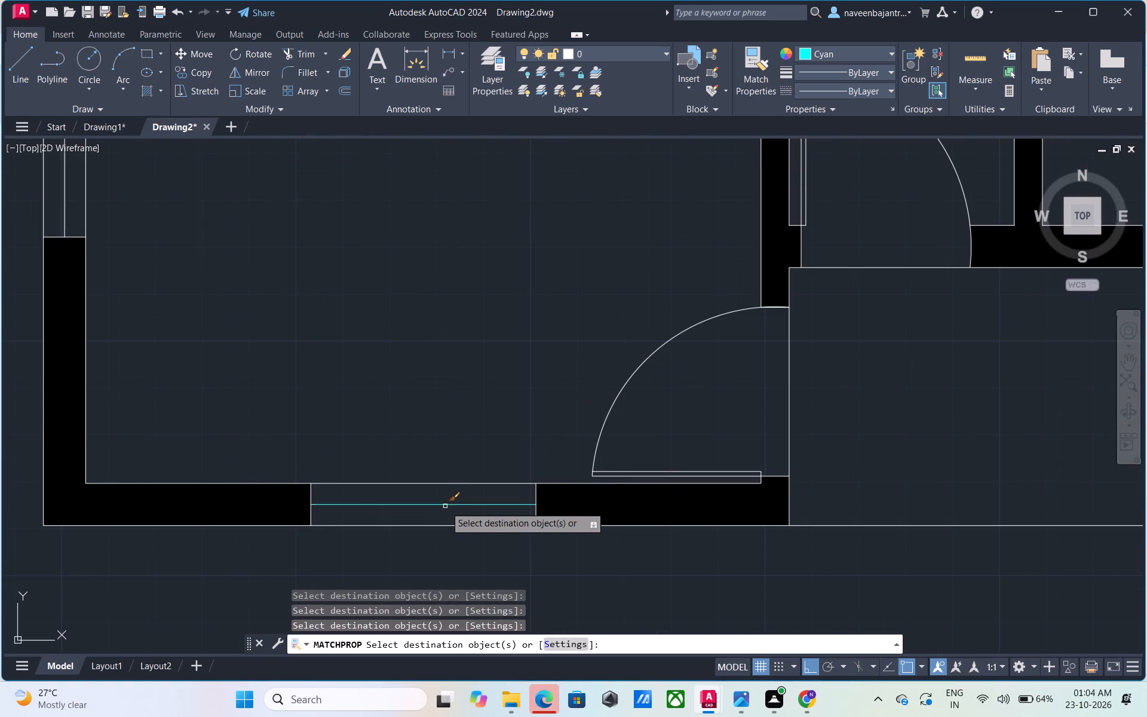
left_click(445, 506)
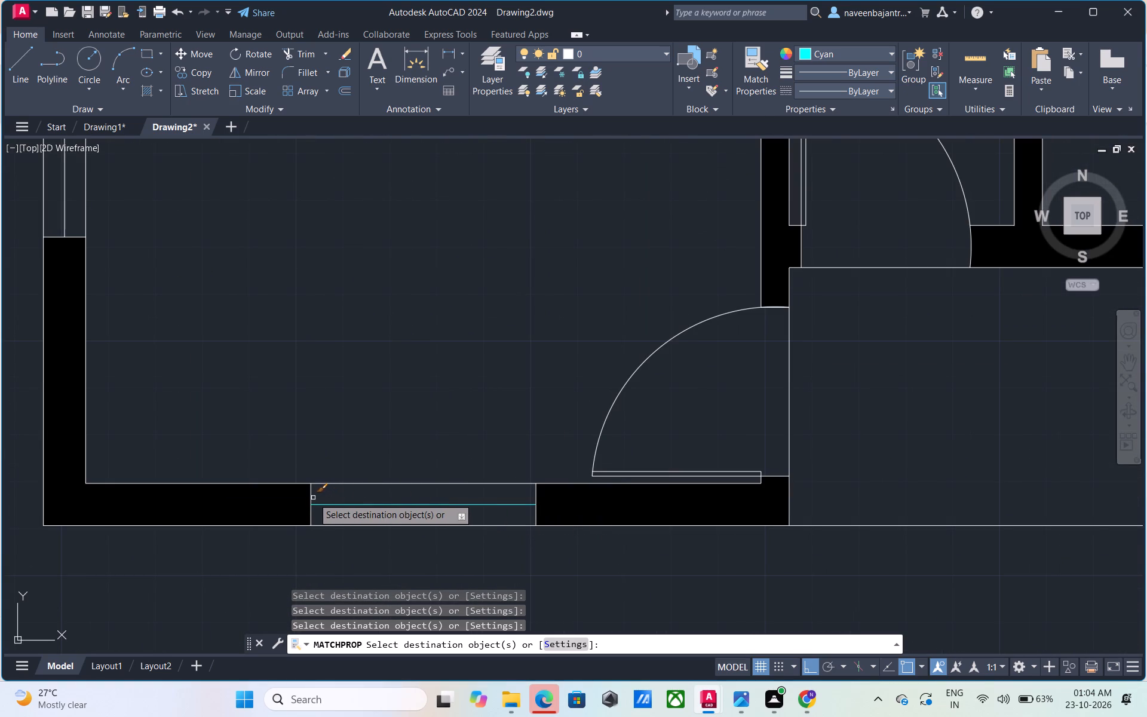
left_click(310, 496)
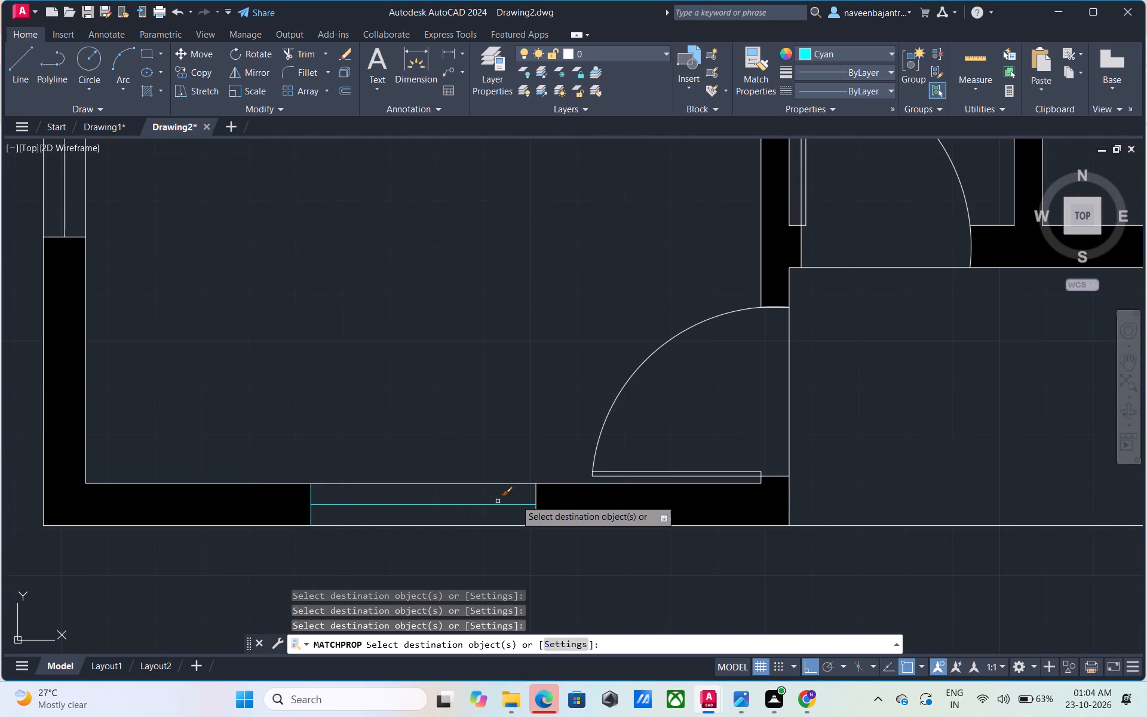
left_click(535, 496)
Match the cyan properties onto the centre and end lines of the southwest room's west window and the west-wall window directly north of it.
scroll(535, 496, "down", 1)
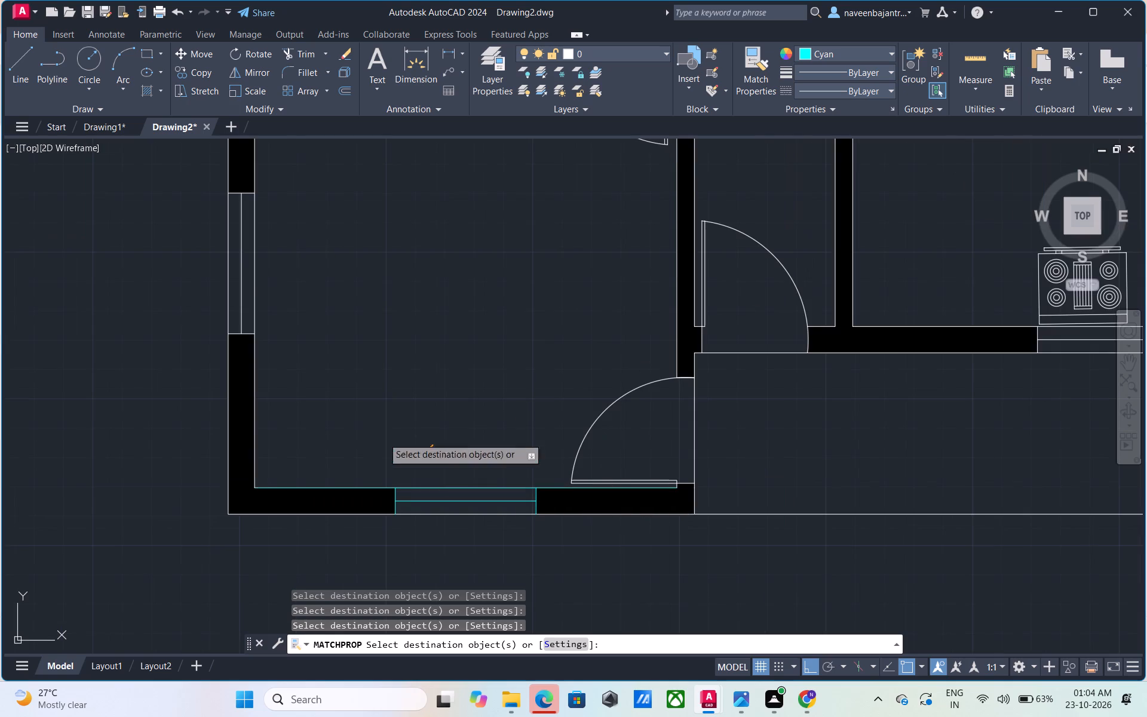
left_click(243, 234)
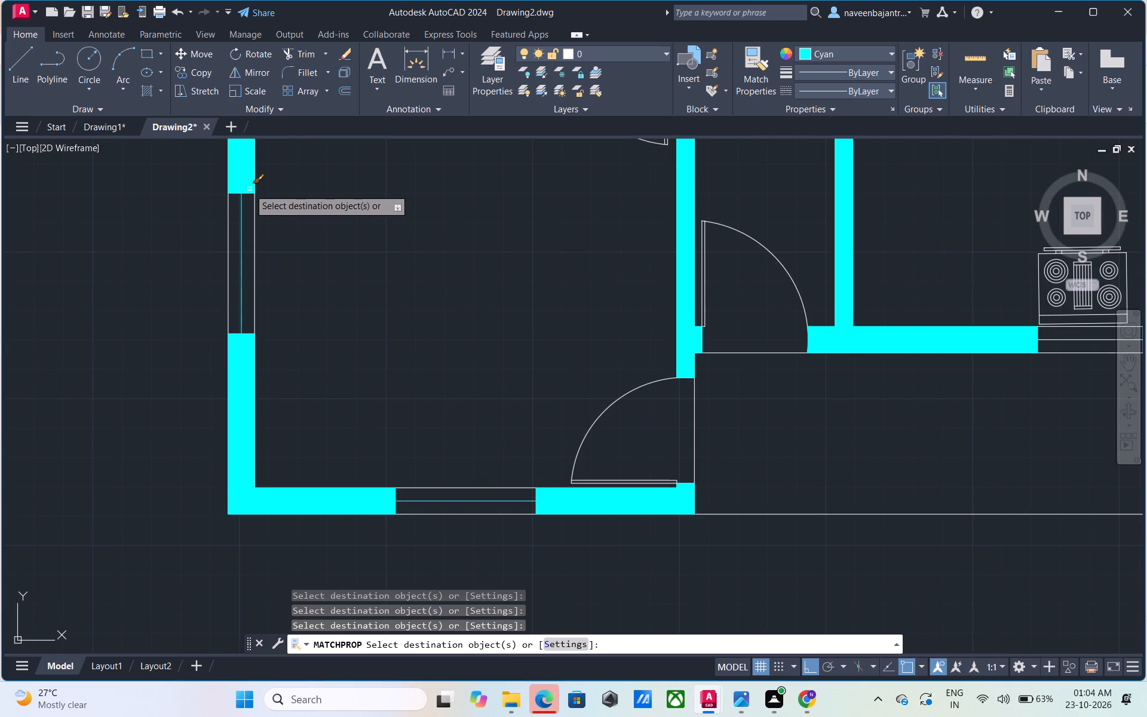
left_click(249, 192)
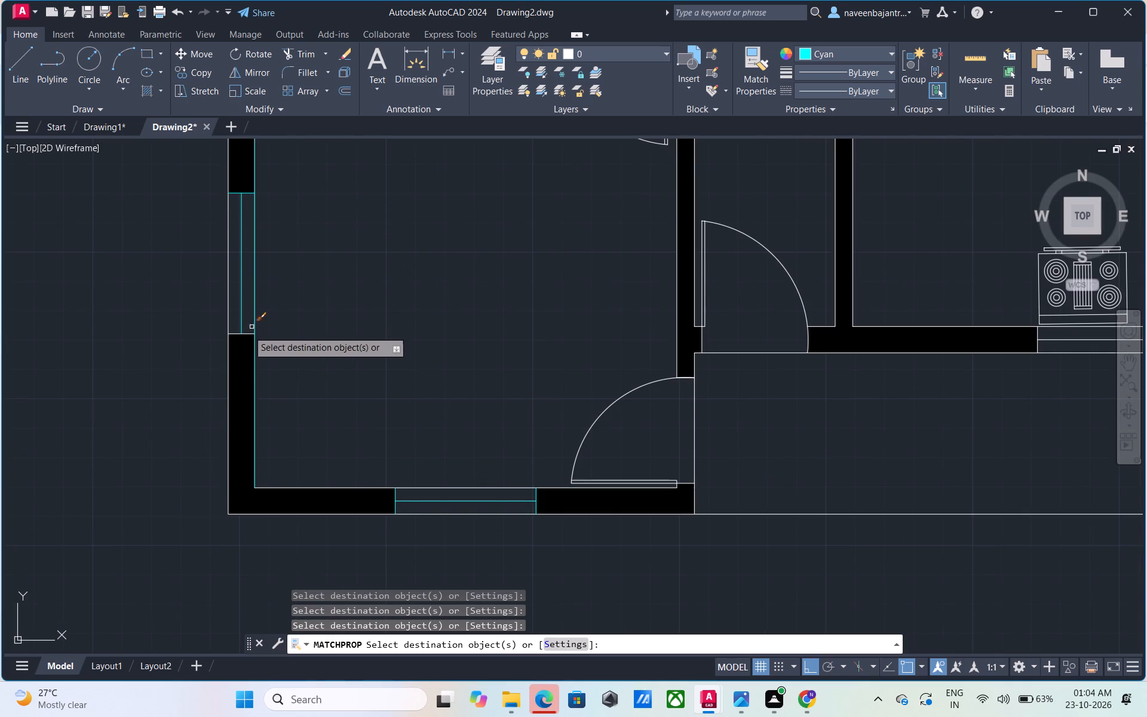
left_click(247, 332)
scroll(247, 332, "down", 3)
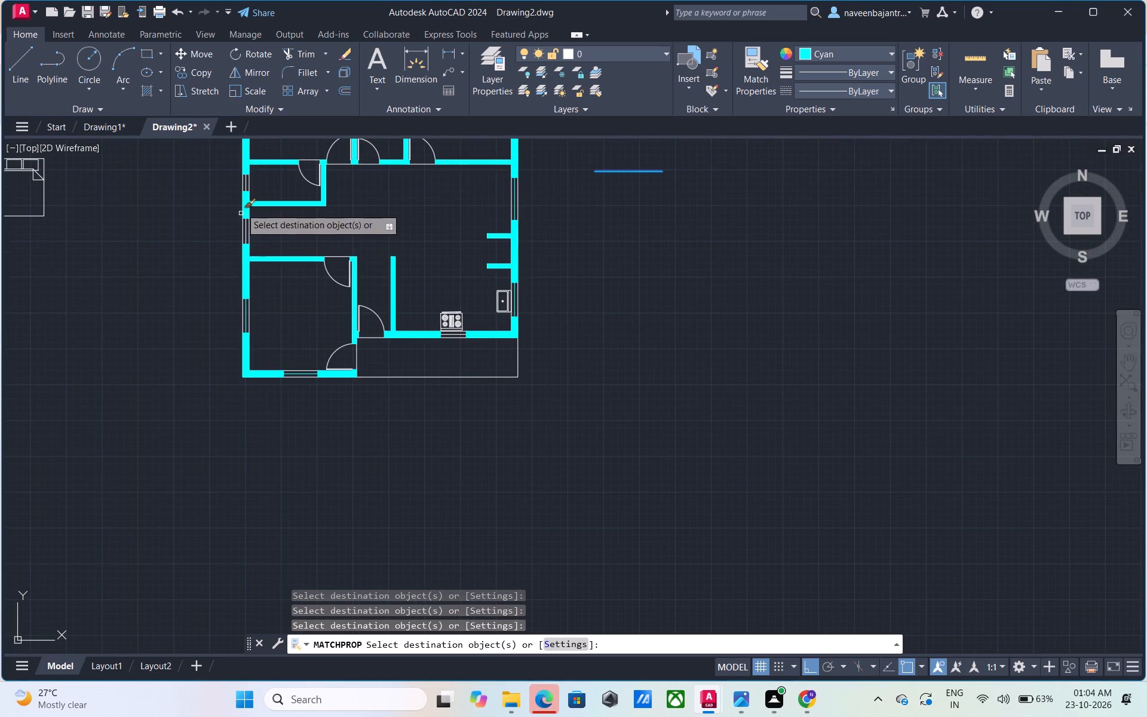
scroll(244, 208, "up", 2)
left_click(247, 262)
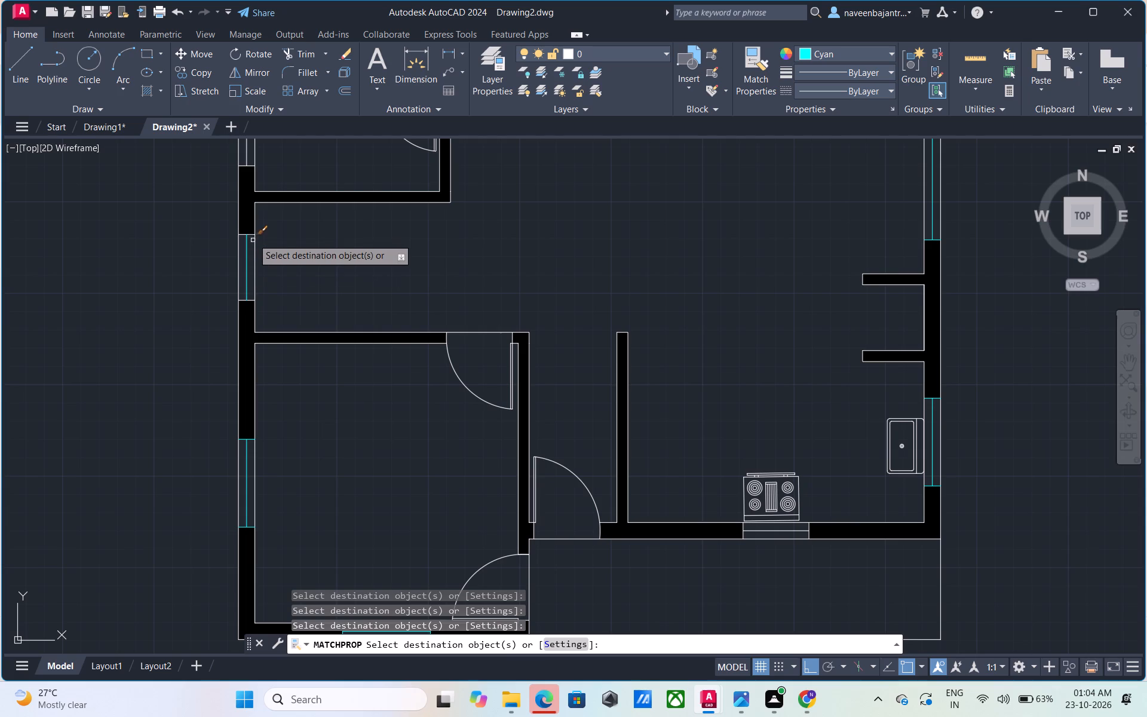
left_click(252, 236)
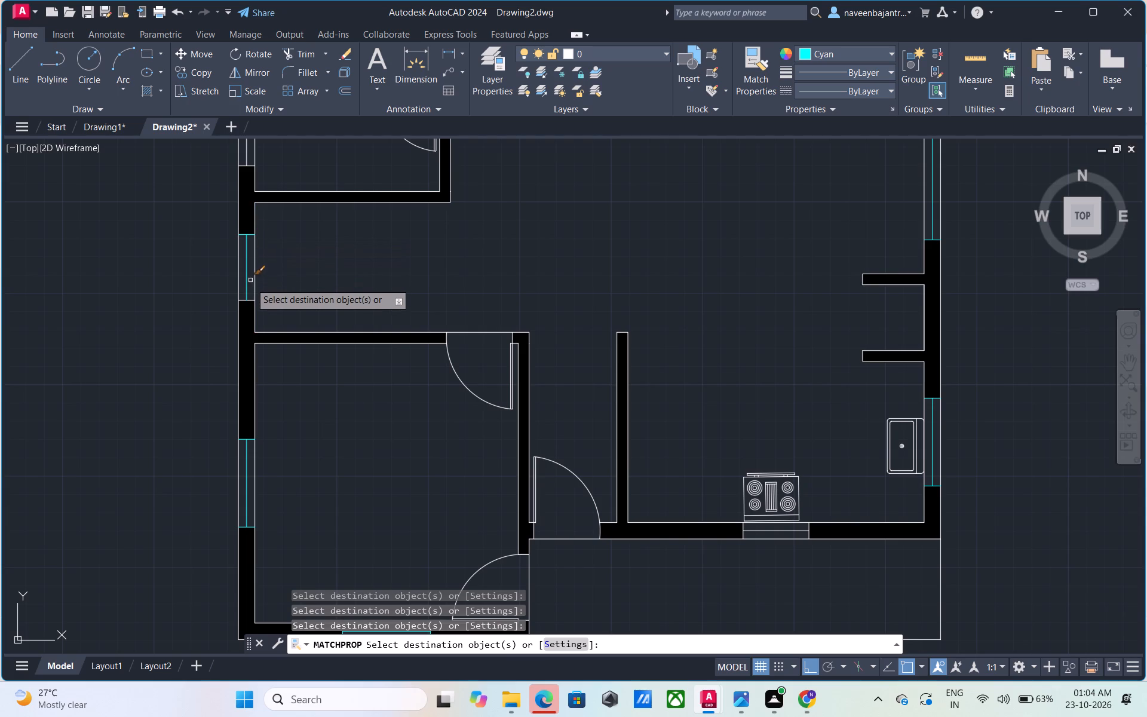
left_click(250, 300)
Match the cyan properties onto the centre and end lines of the west windows in the small west room and the northwest bedroom.
scroll(250, 300, "down", 2)
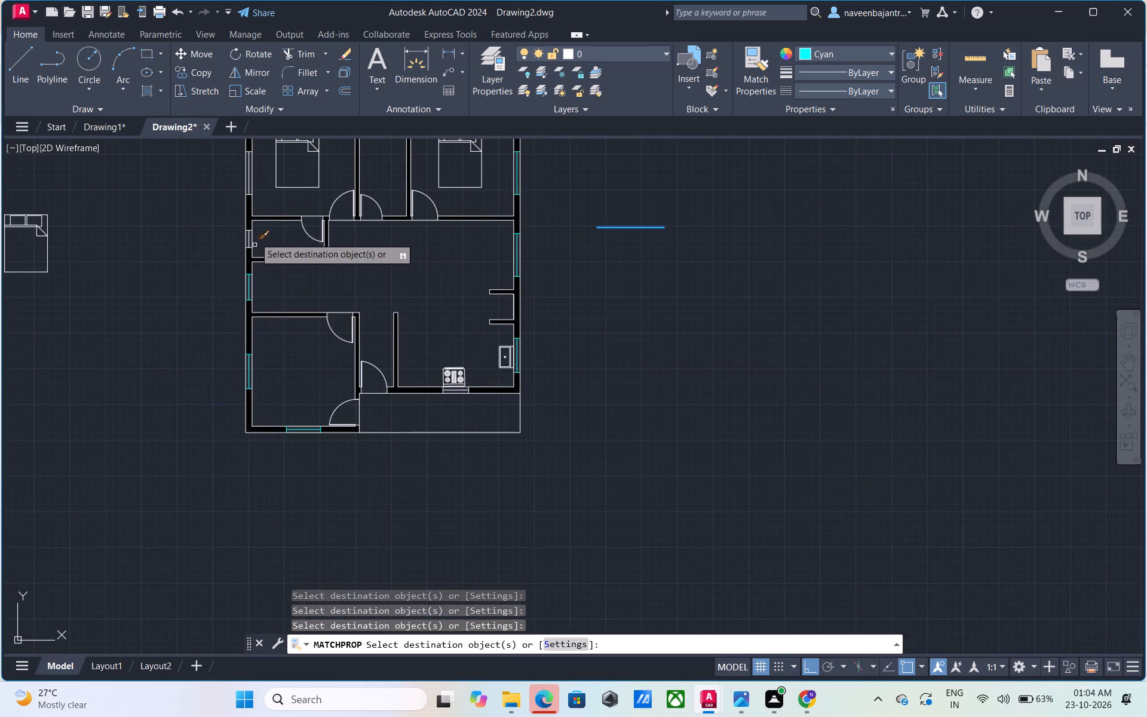
scroll(248, 220, "up", 3)
left_click(246, 283)
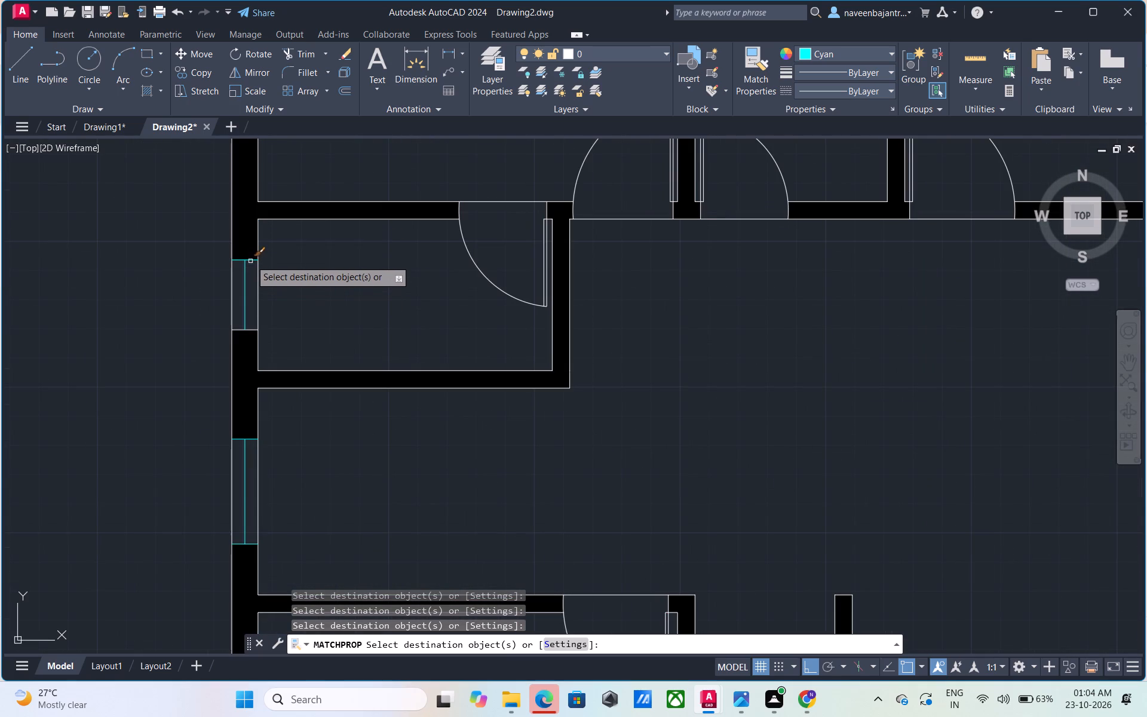
left_click(250, 260)
left_click(252, 330)
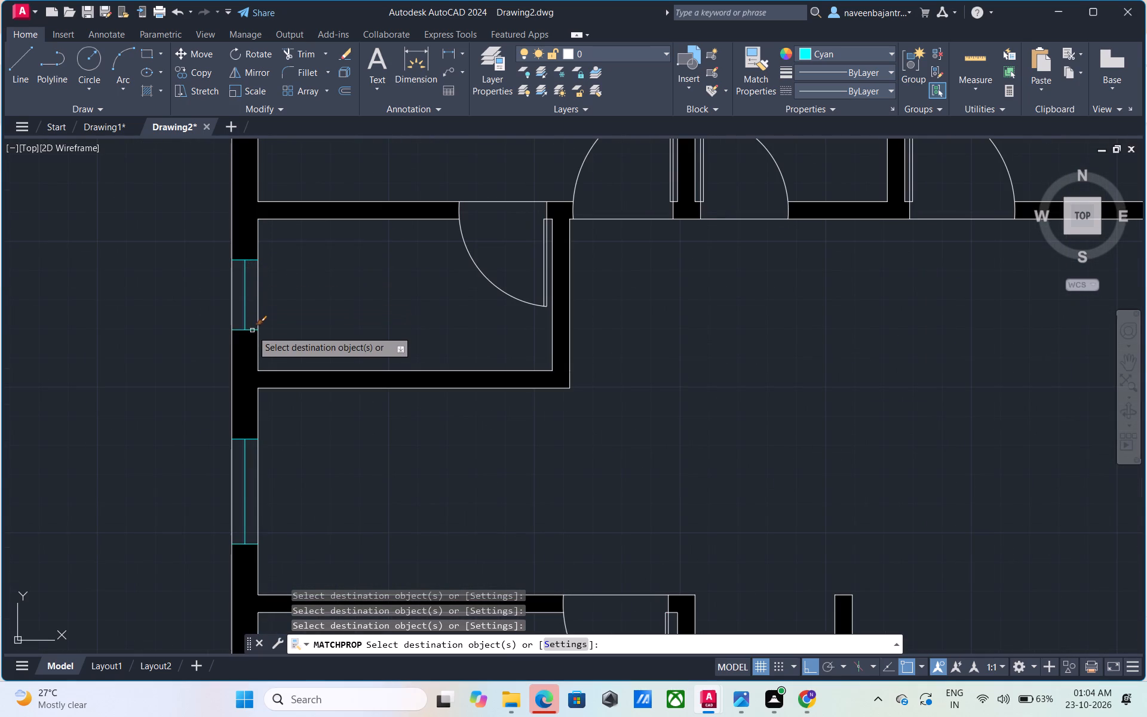
scroll(252, 330, "down", 3)
scroll(248, 241, "up", 3)
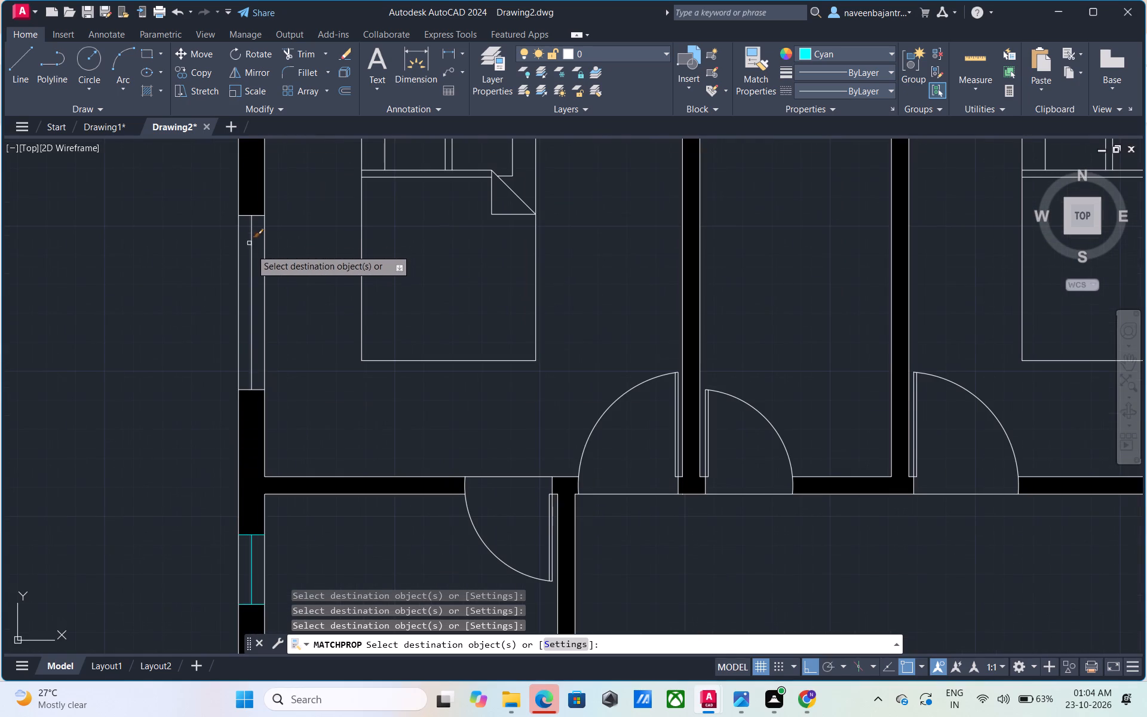
left_click(252, 250)
left_click(256, 217)
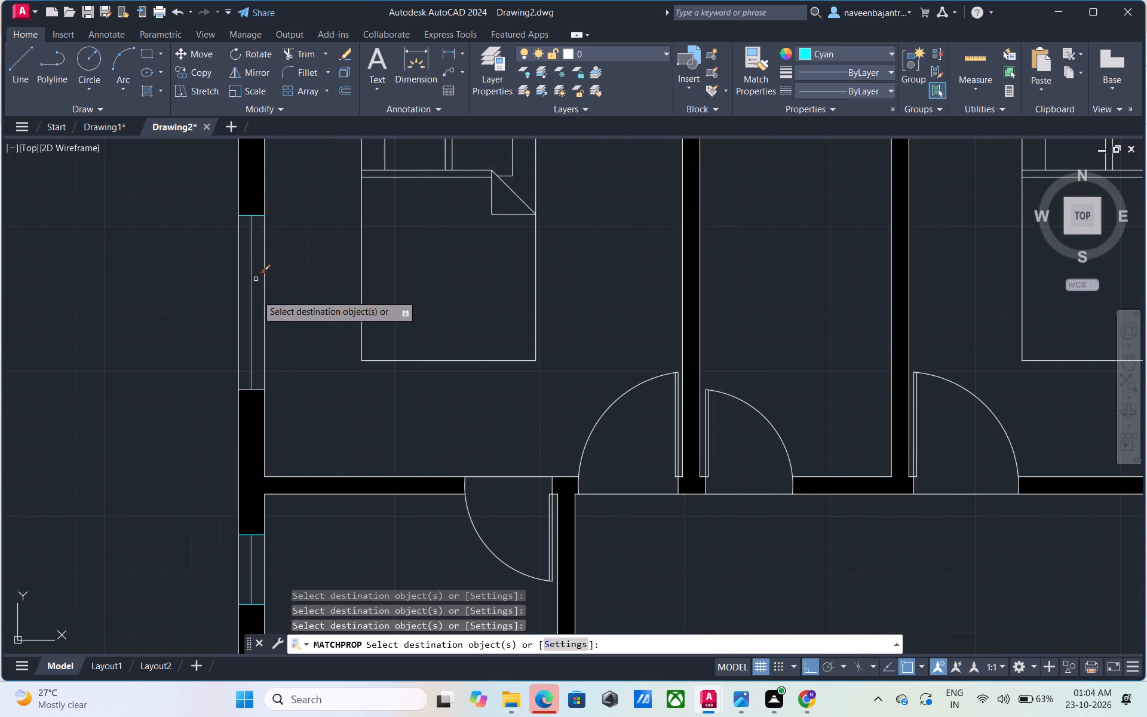
left_click(259, 388)
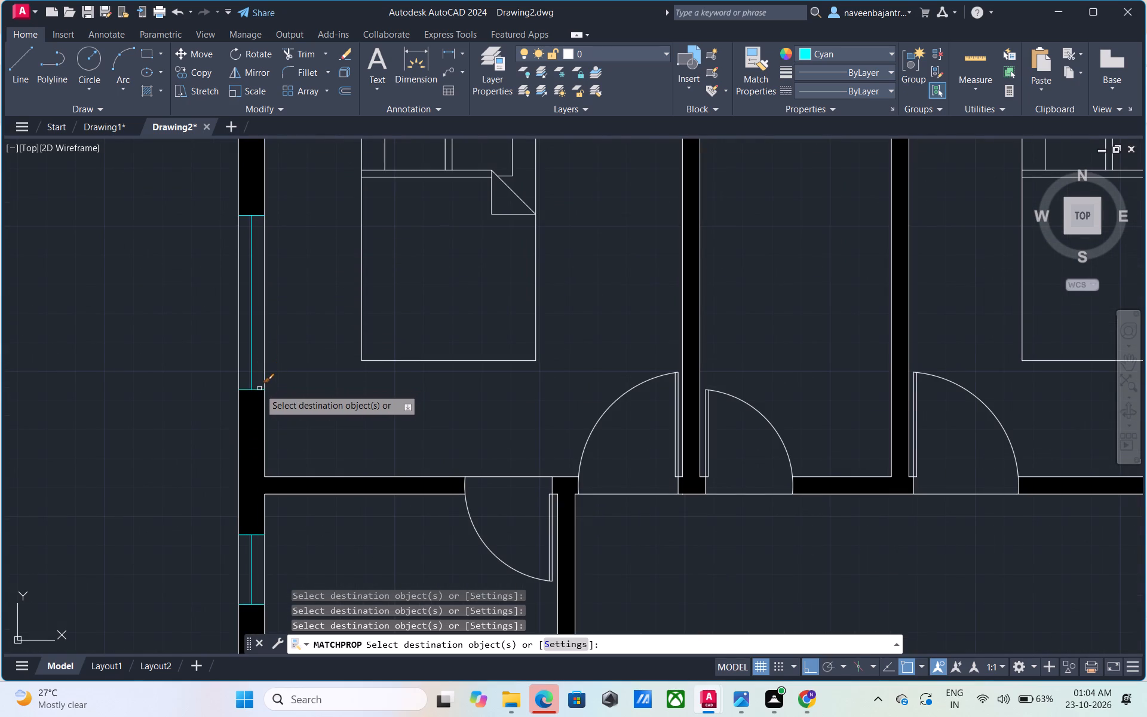
Match the cyan properties onto the centre line and both end lines of the north-wall window in the narrow middle room.
scroll(259, 388, "down", 3)
scroll(330, 303, "up", 4)
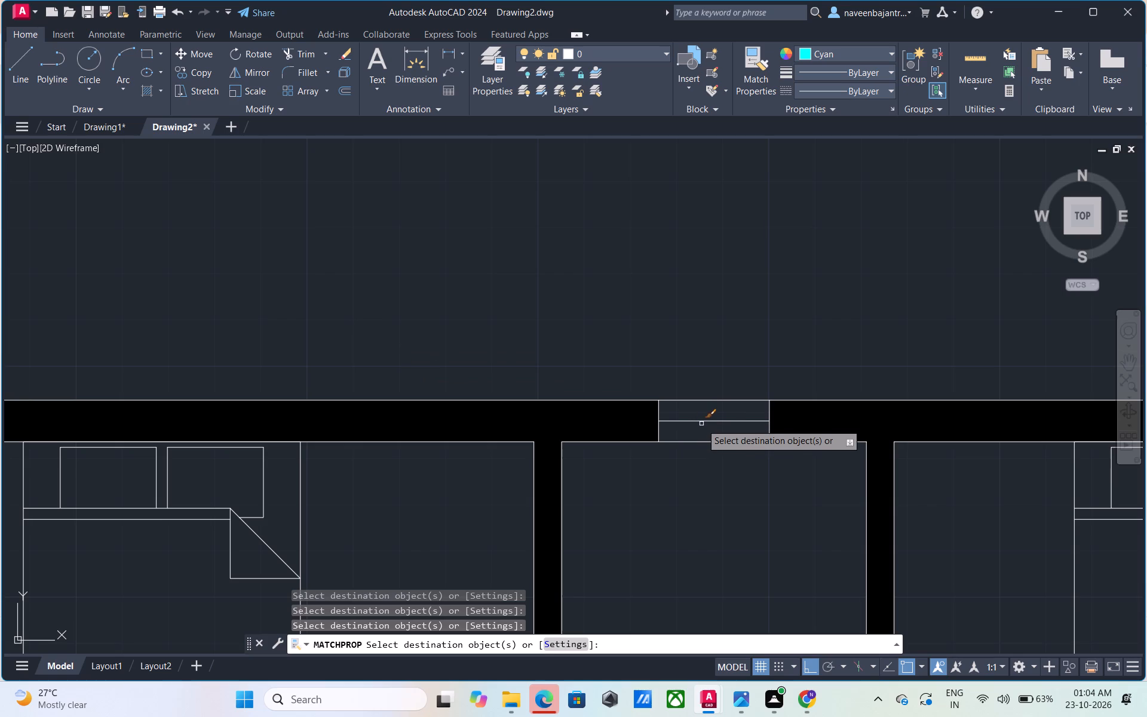
left_click(698, 420)
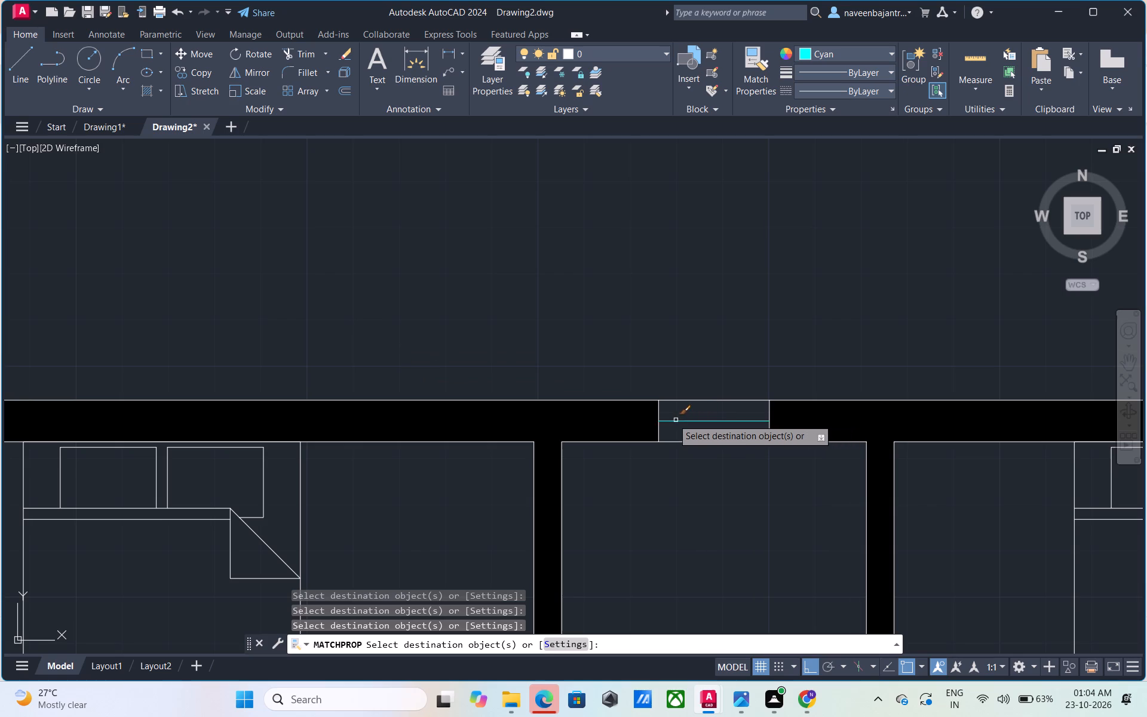
left_click(657, 416)
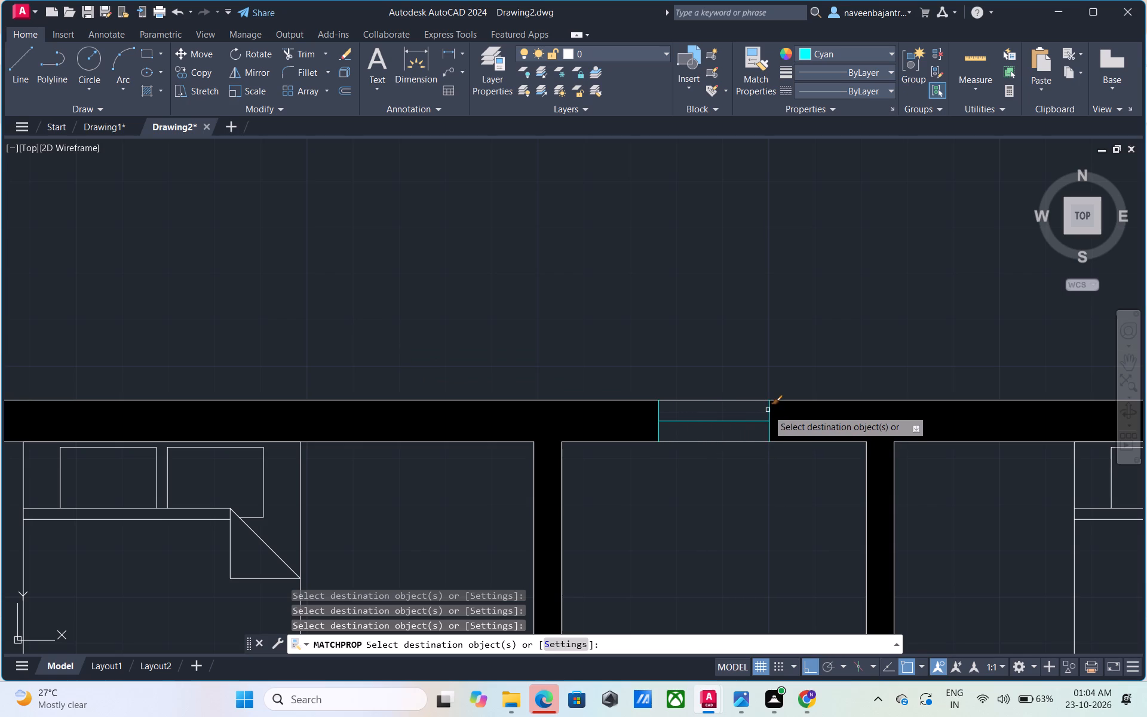
left_click(768, 410)
key("Escape")
Erase the loose cyan source line lying east of the floor plan.
scroll(768, 410, "down", 4)
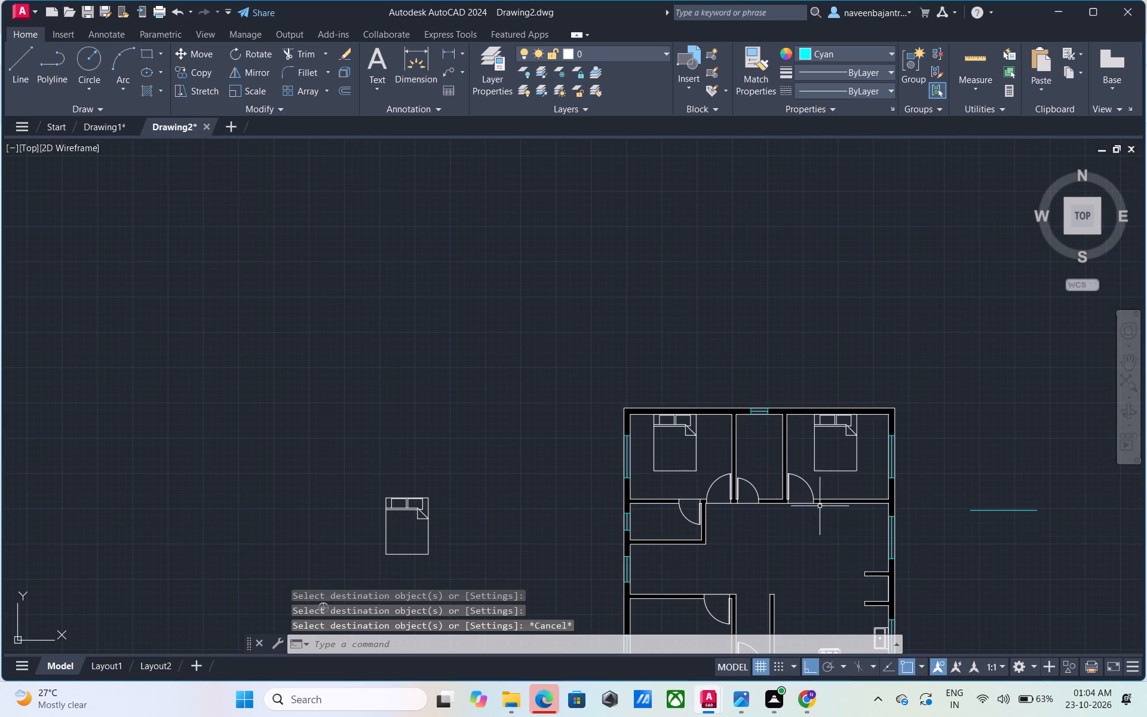
middle_click_drag(821, 525, 781, 474)
middle_click_drag(748, 458, 719, 440)
middle_click_drag(679, 416, 673, 411)
middle_click(625, 378)
middle_click(613, 372)
middle_click(604, 367)
middle_click(604, 367)
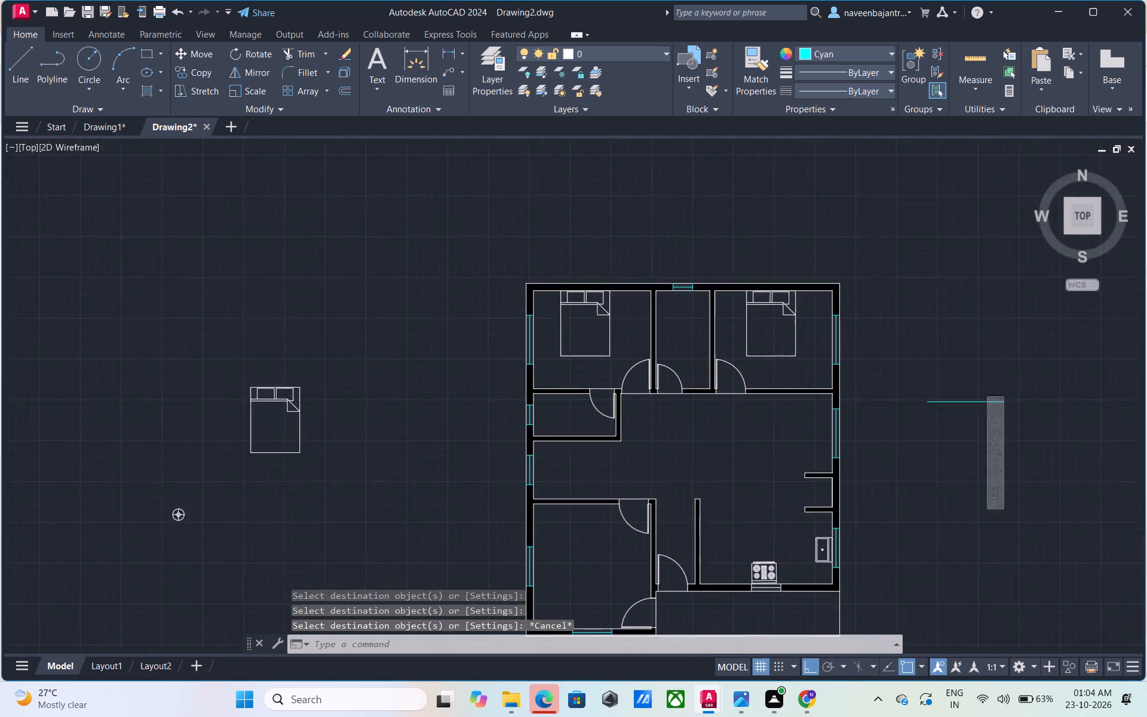
scroll(696, 488, "down", 2)
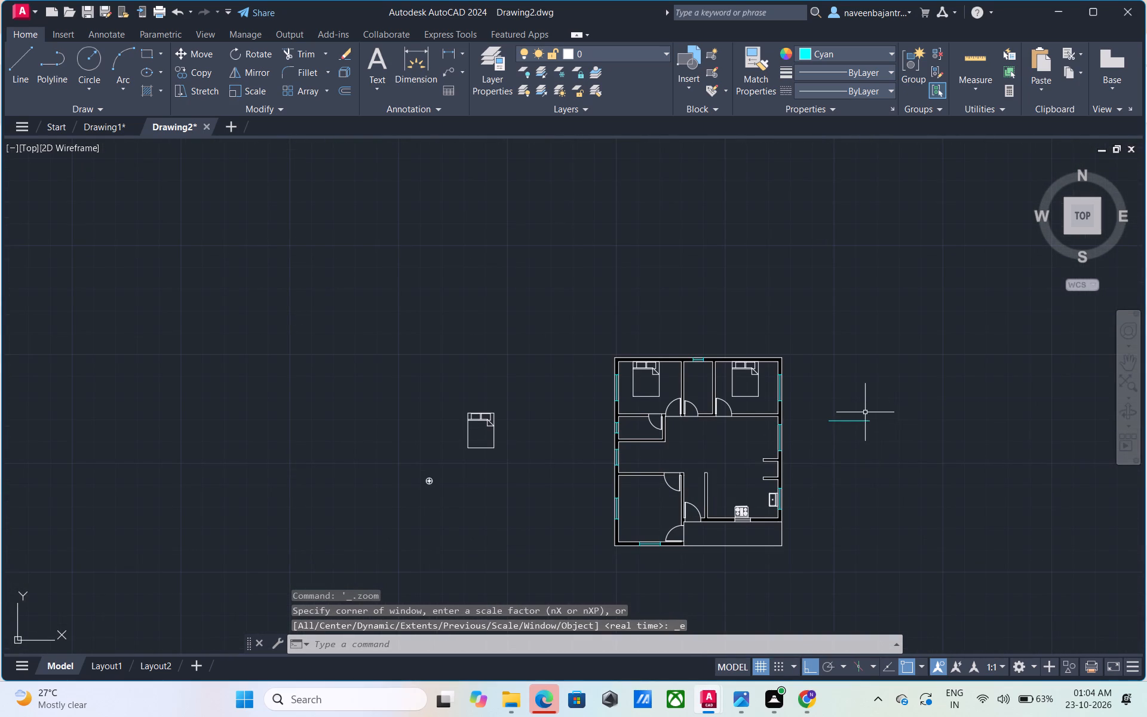
left_click(860, 421)
key("Delete")
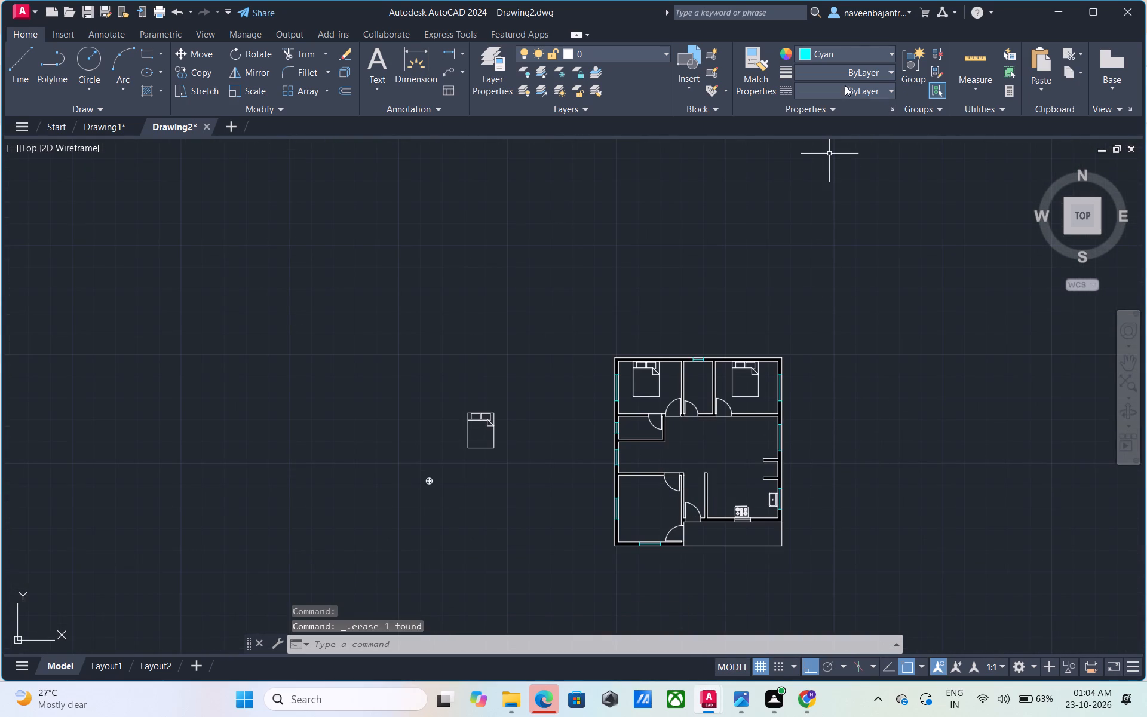
Set the current object colour to ByLayer.
left_click(861, 45)
left_click(829, 77)
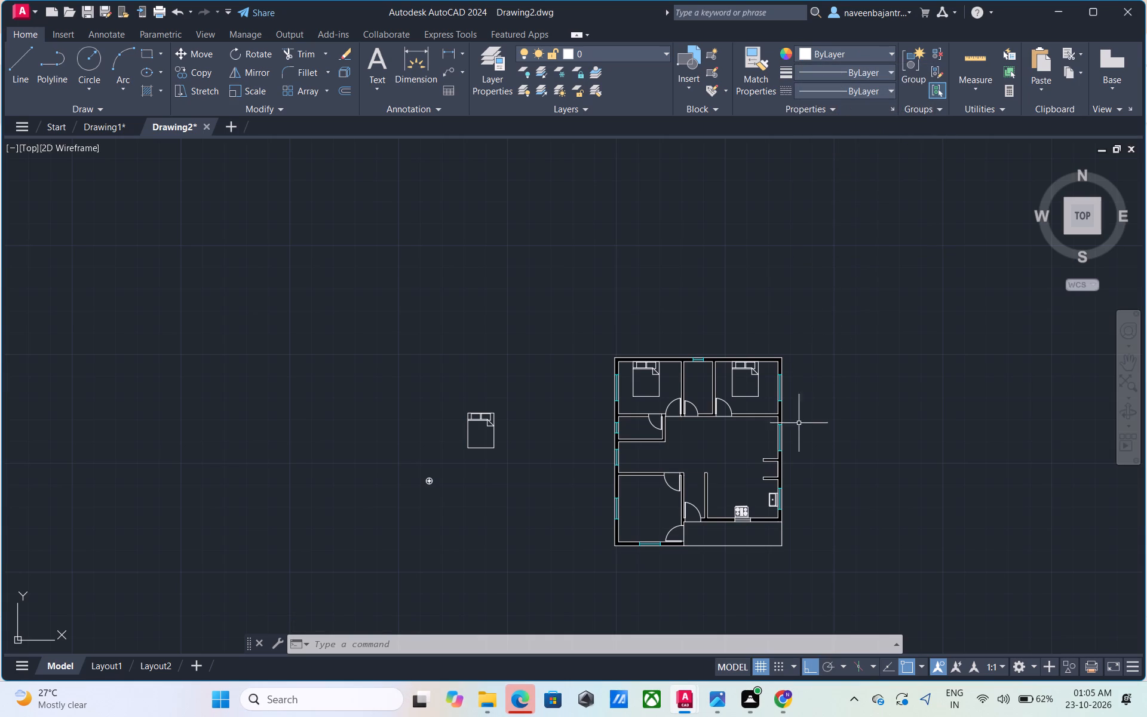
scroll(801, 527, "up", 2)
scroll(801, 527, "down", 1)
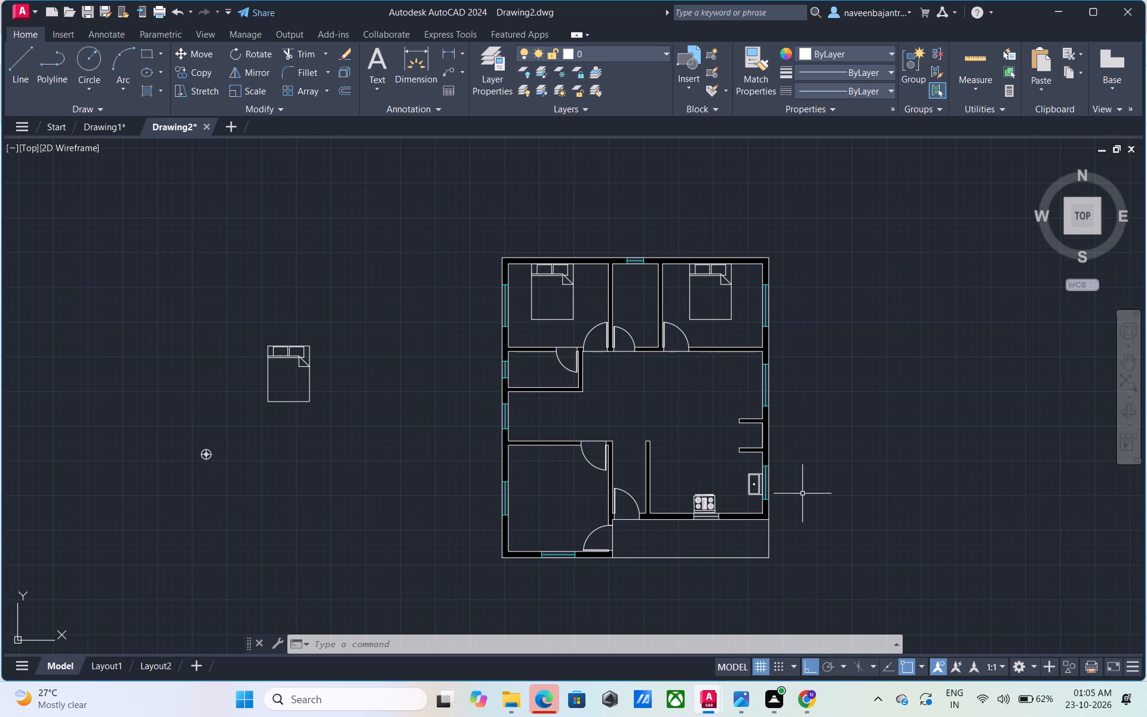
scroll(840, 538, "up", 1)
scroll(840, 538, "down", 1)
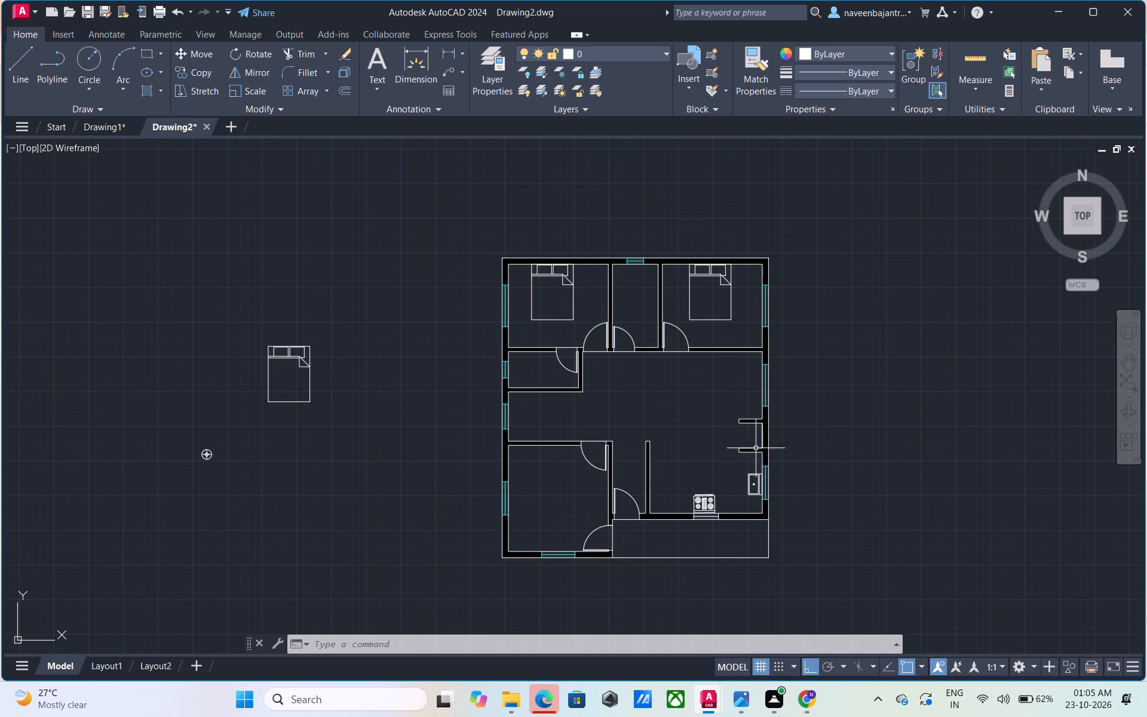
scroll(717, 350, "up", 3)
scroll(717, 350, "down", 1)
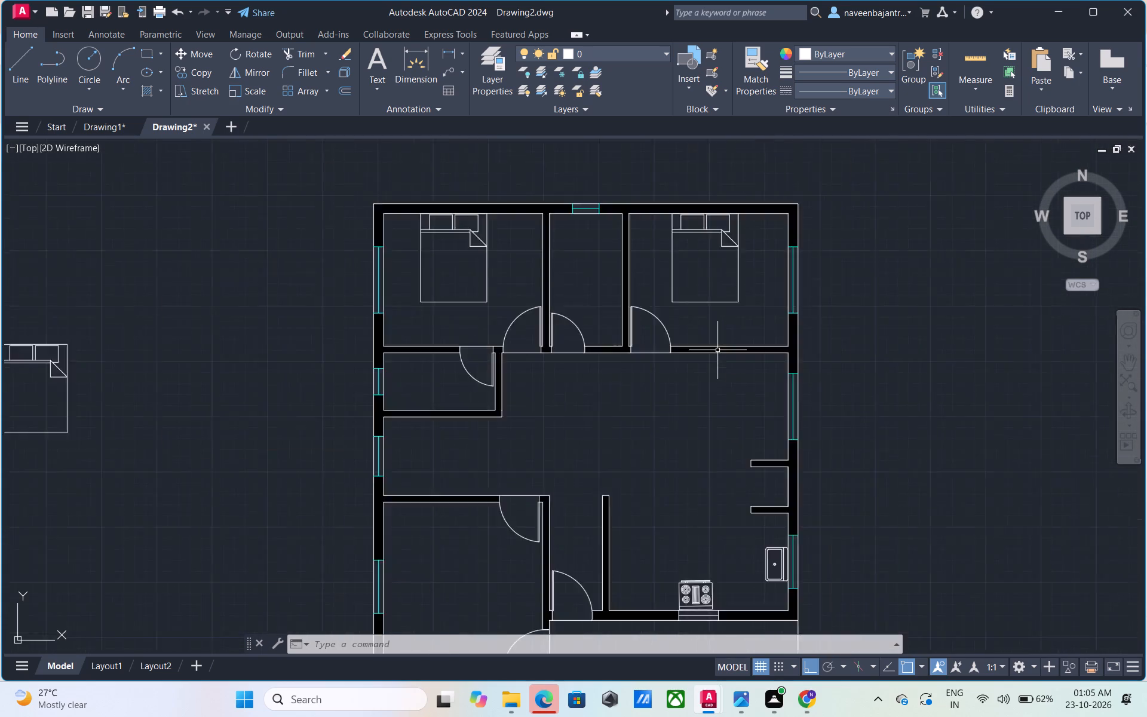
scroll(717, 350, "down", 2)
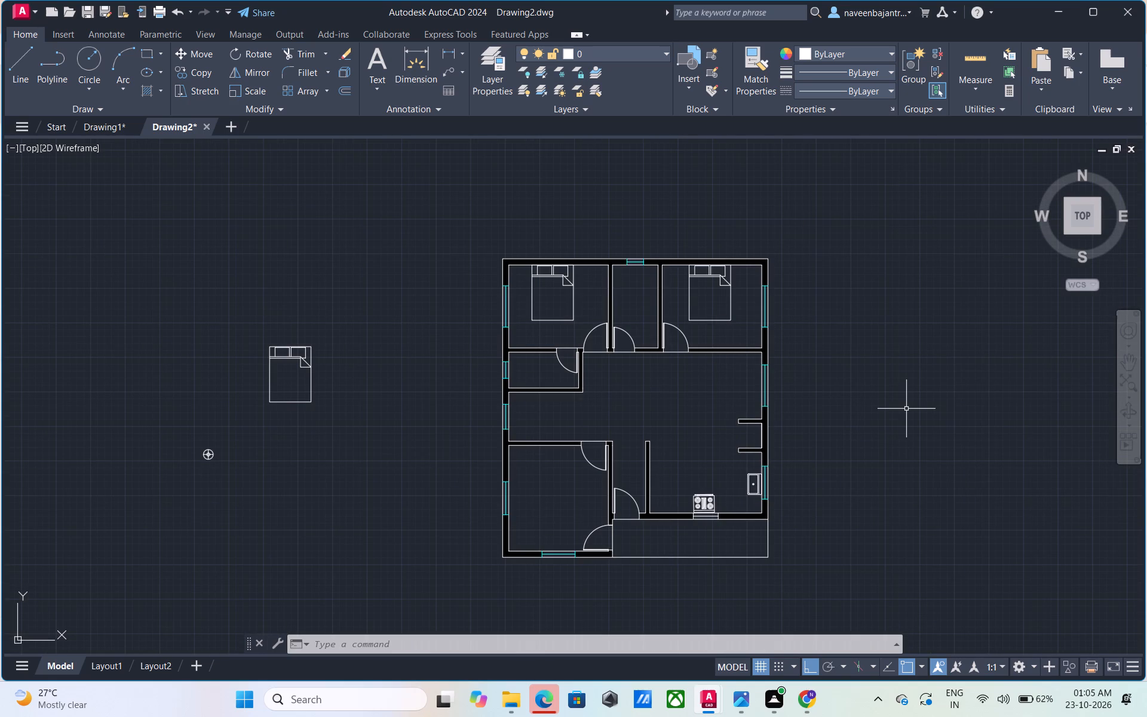
Insert the Toilet - Imperial block from the Architectural tool palette into the empty space east of the plan.
middle_click_drag(818, 441, 774, 424)
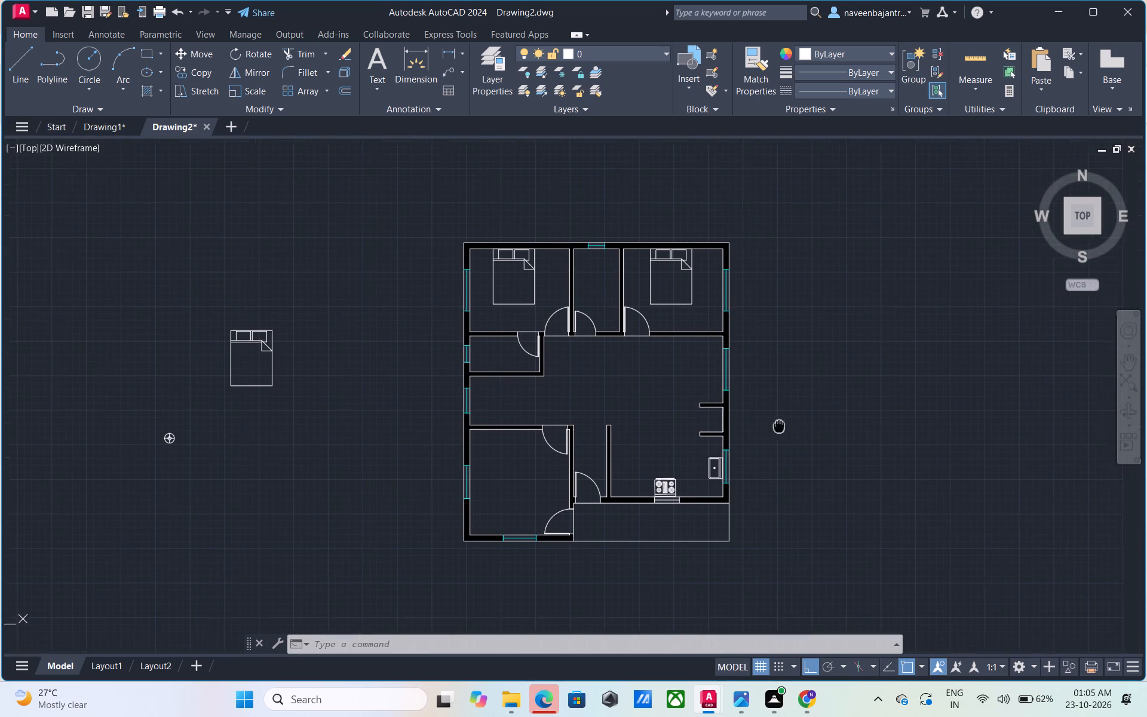
middle_click_drag(774, 424, 690, 415)
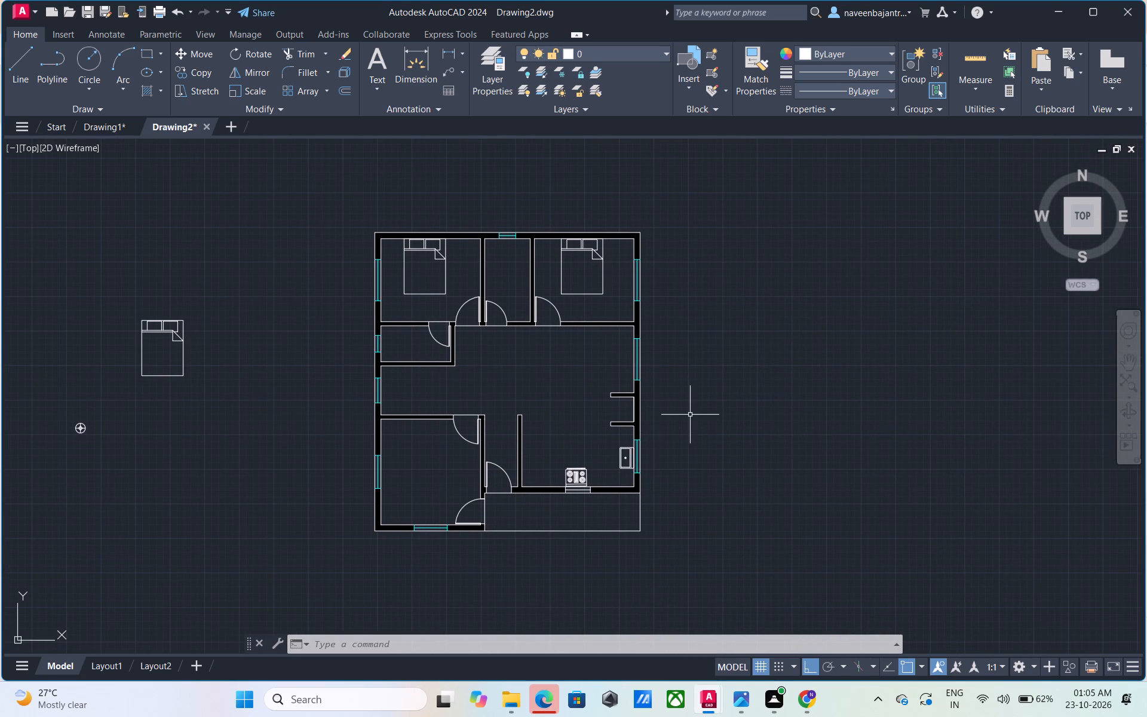
key("Escape")
type("TP")
key("space")
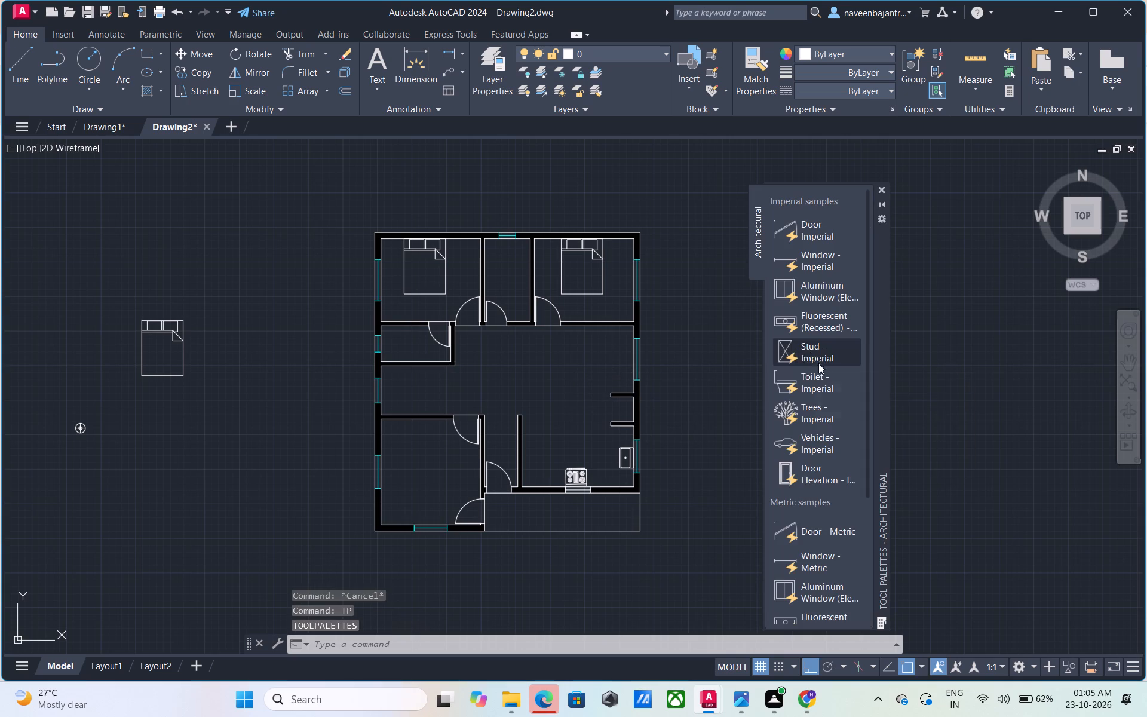
left_click_drag(808, 386, 729, 371)
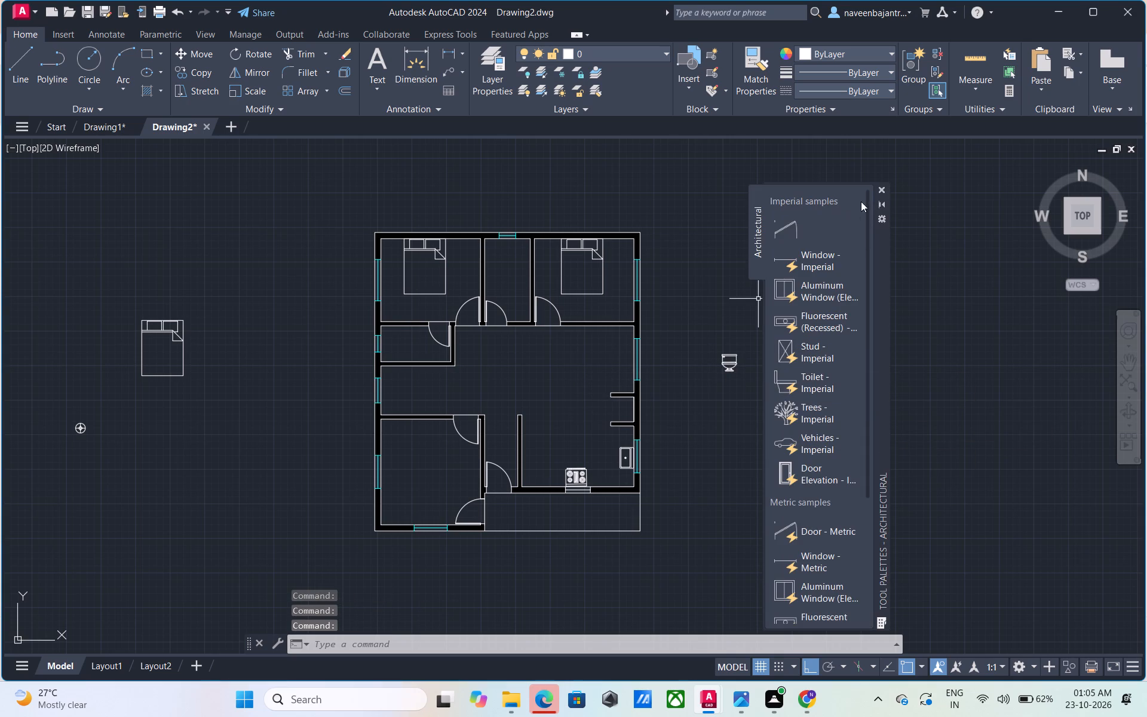
left_click(879, 191)
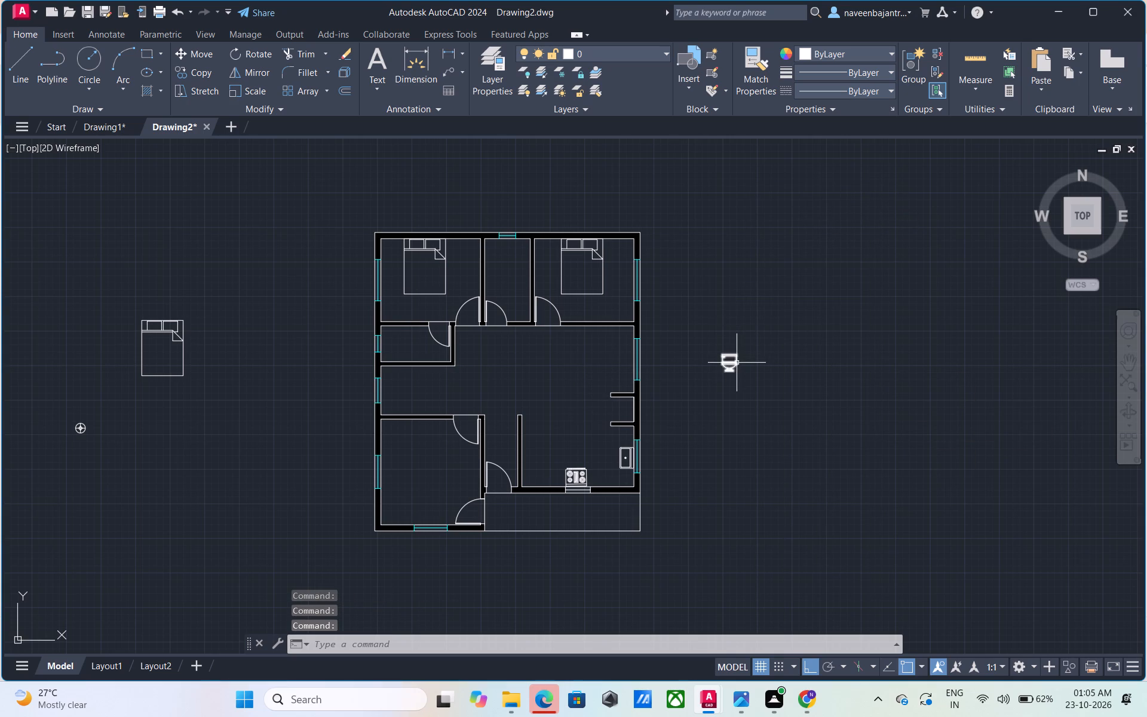
Switch the toilet block to its Elongated (Plan) view.
left_click(737, 363)
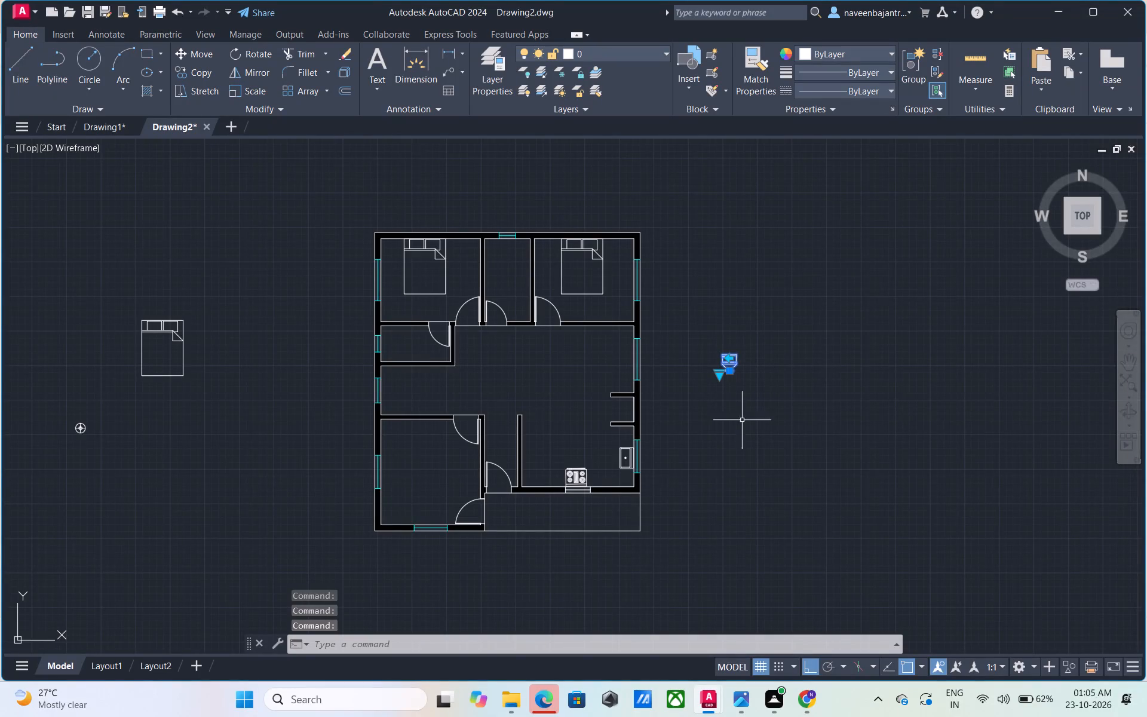
left_click(721, 375)
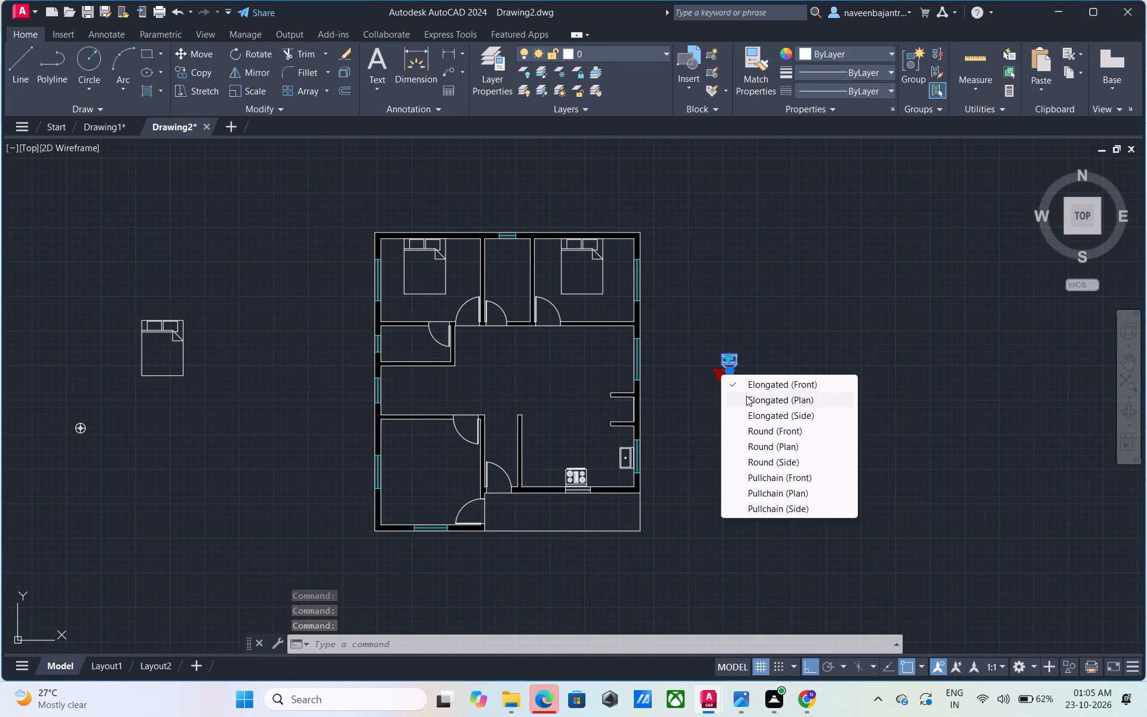
left_click(747, 396)
key("Escape")
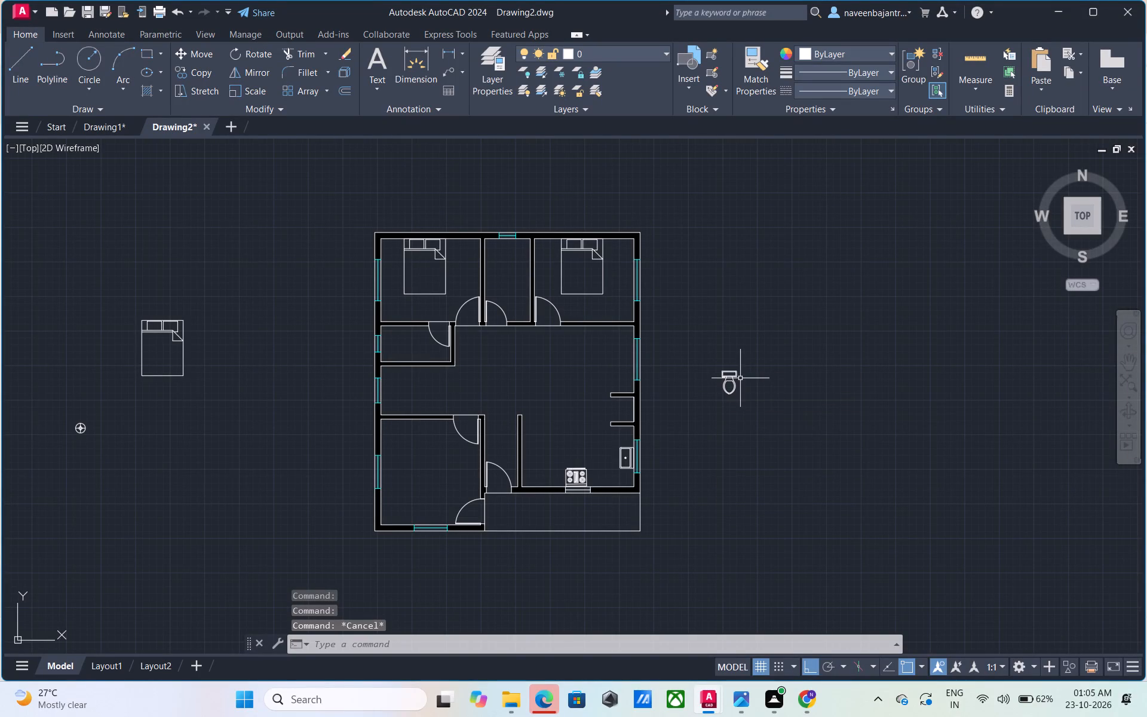
Rotate the toilet block 270° about its tank's upper corner, making the bowl face west.
left_click(738, 376)
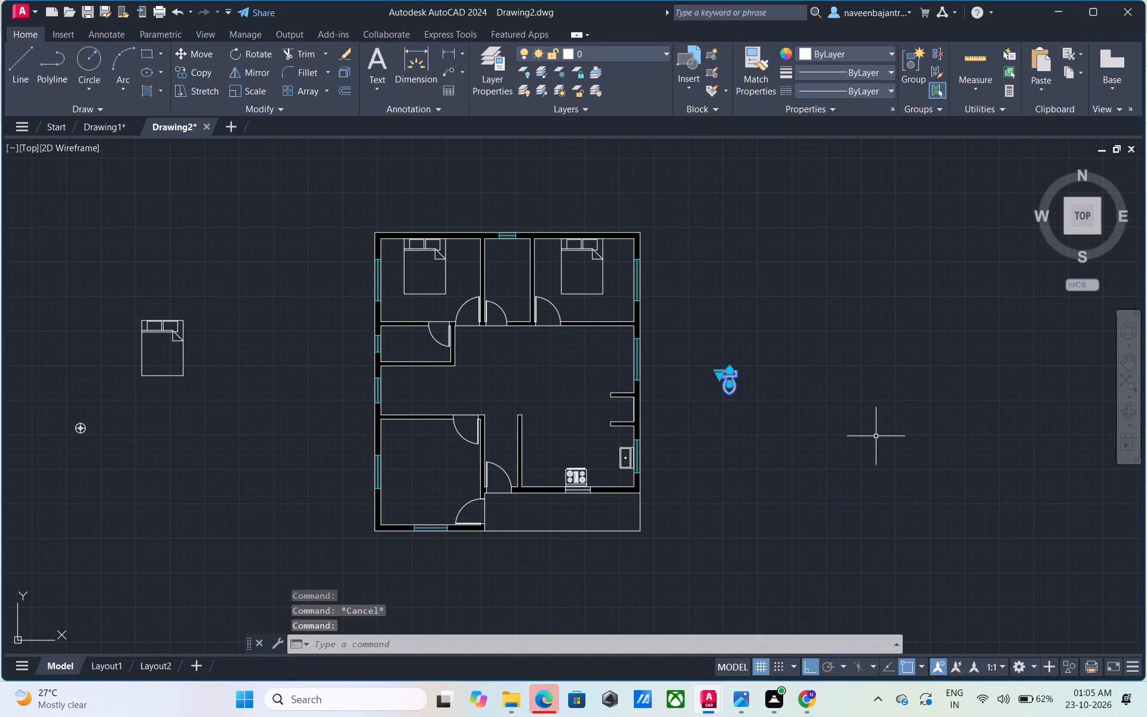
type("RO")
key("space")
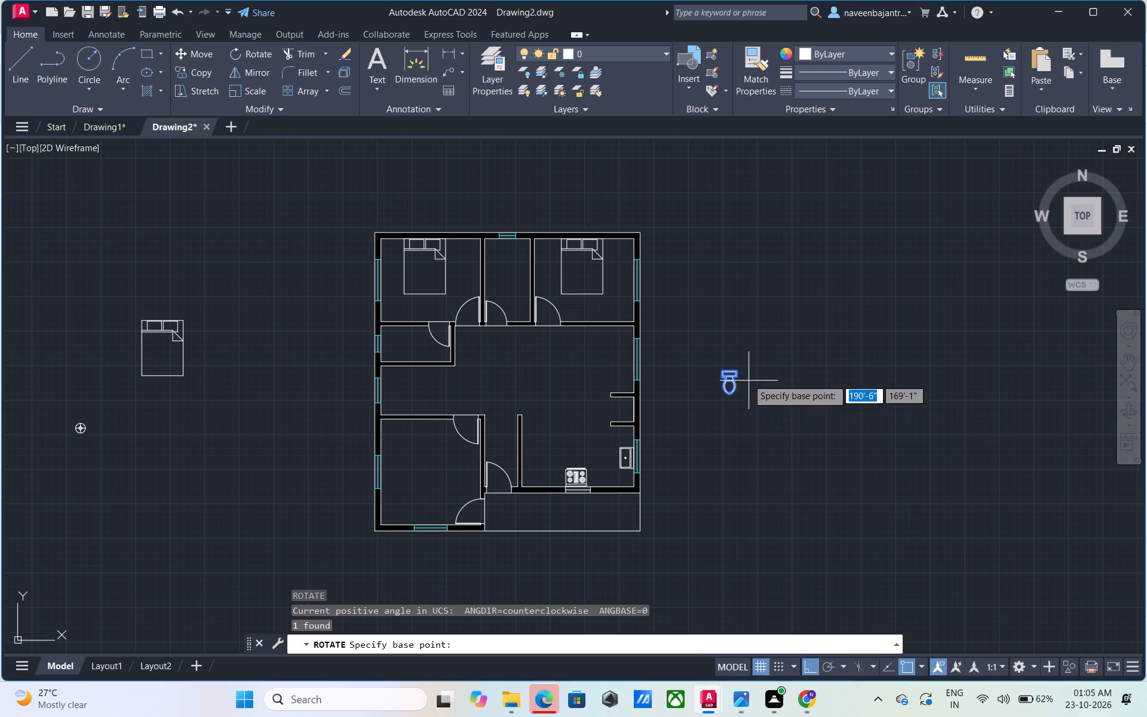
left_click(741, 370)
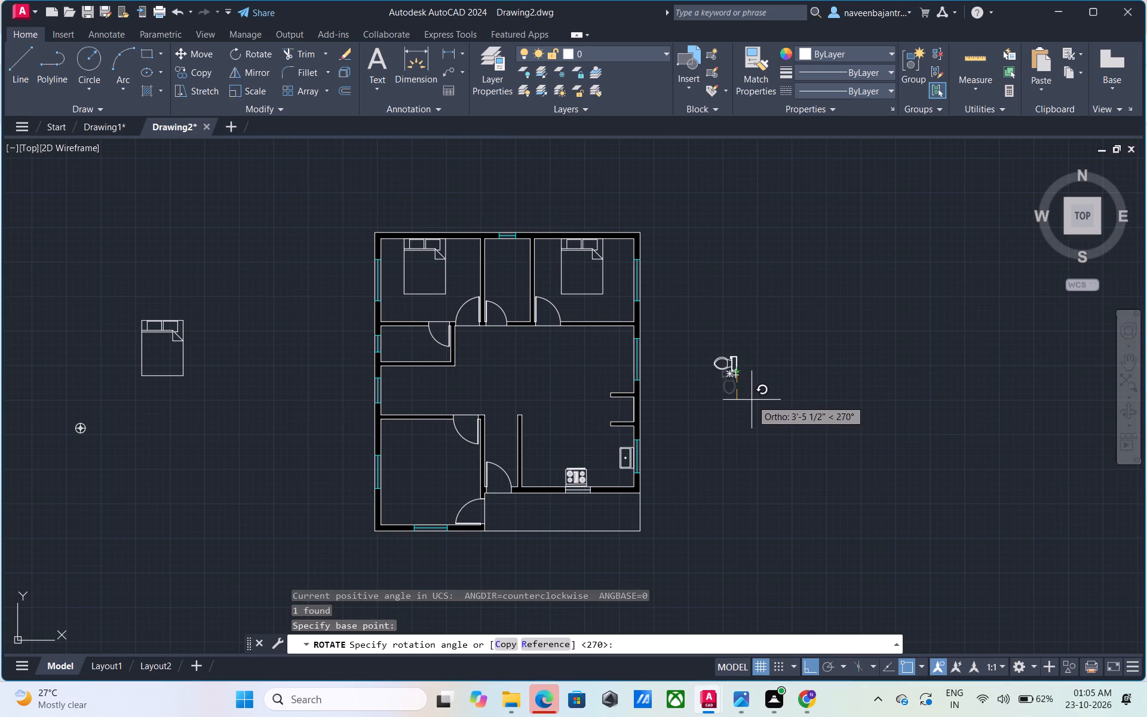
left_click(752, 400)
key("Escape")
key("Escape")
key("Escape")
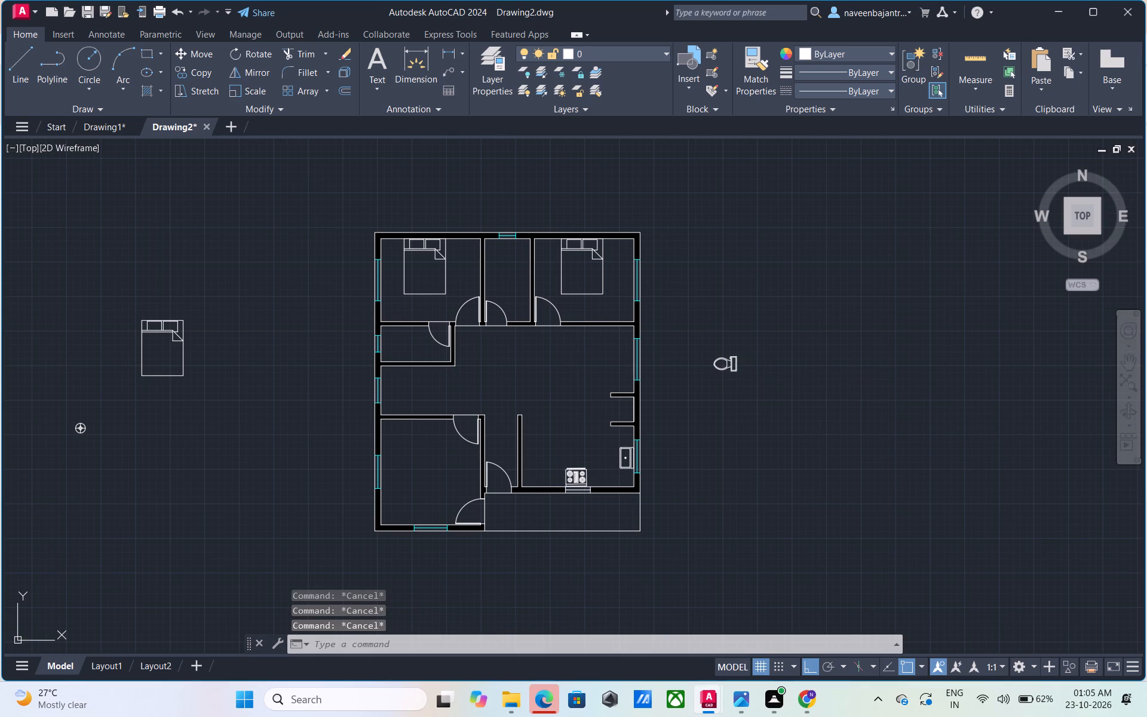
Move the toilet block into the narrow room between the two north bedrooms, its tank against the east wall near the window.
scroll(752, 400, "up", 1)
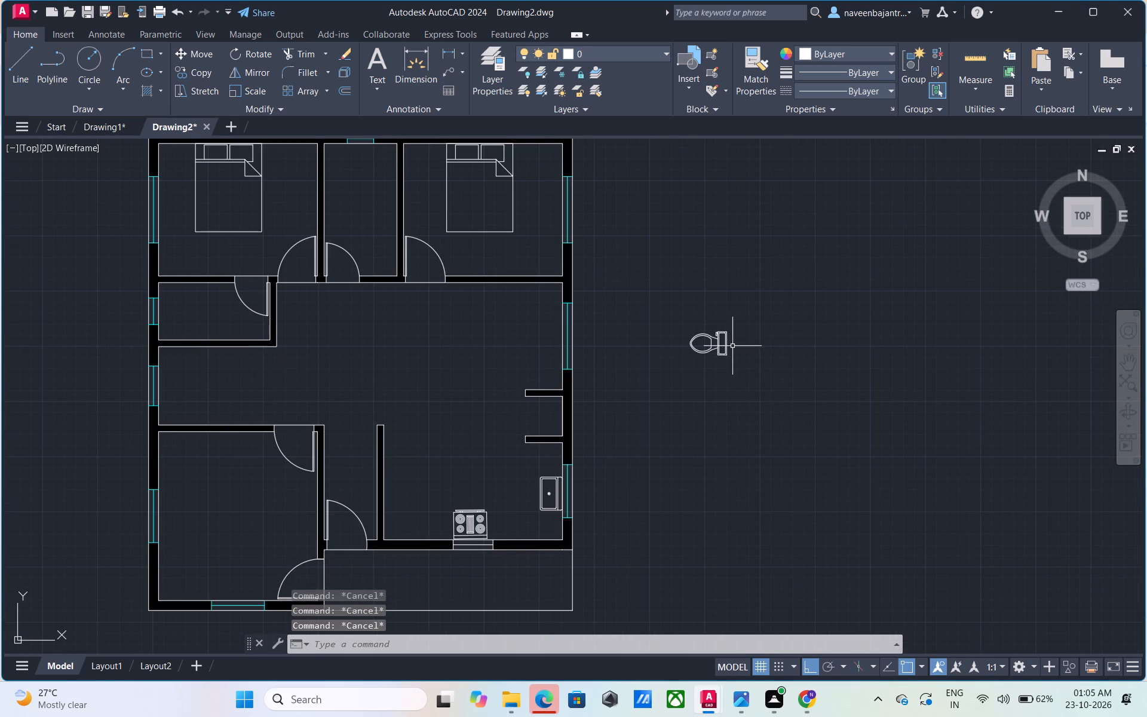
left_click(726, 329)
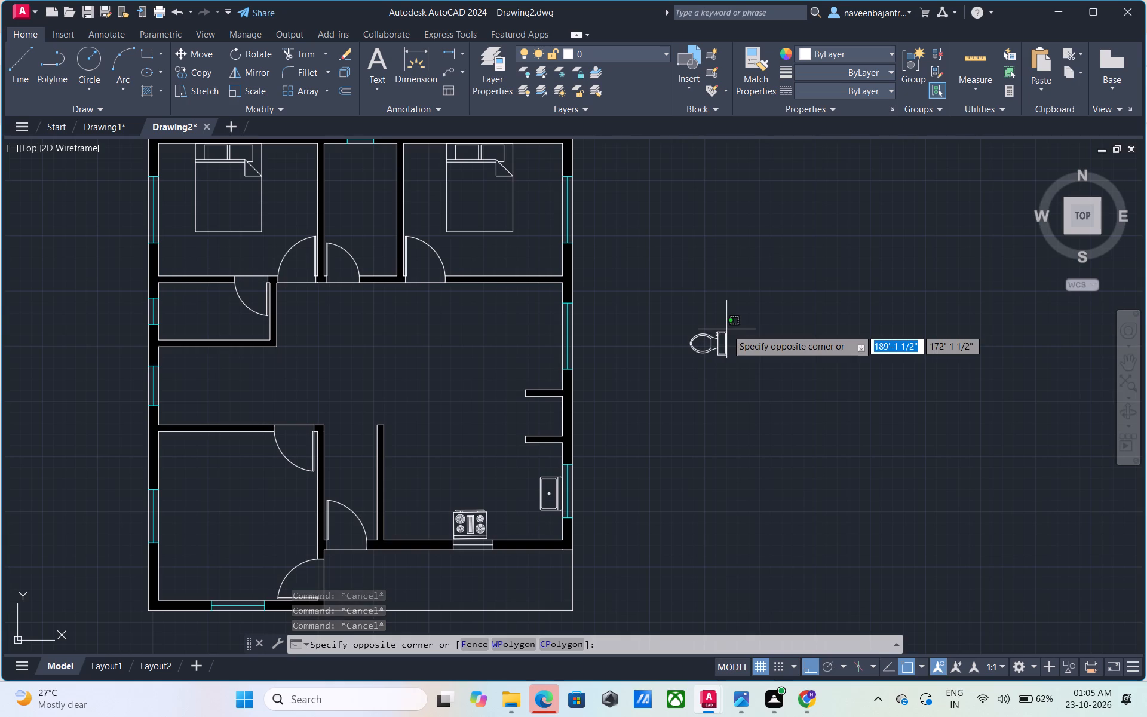
key("Escape")
left_click(725, 332)
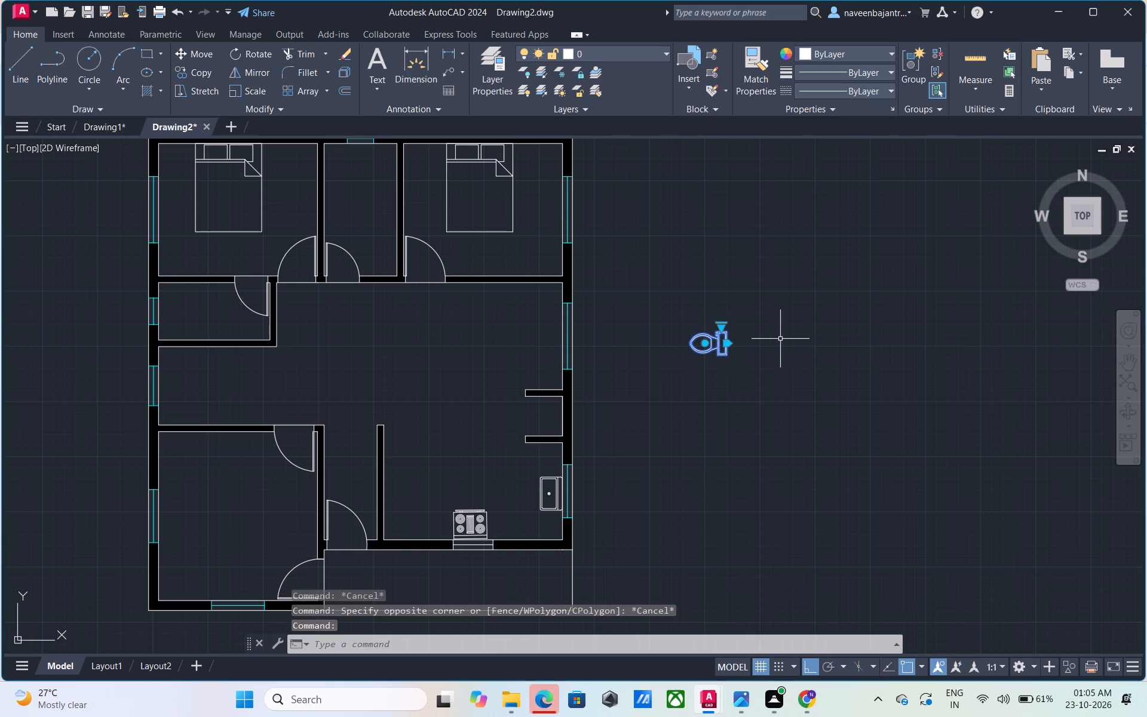
type("M")
key("space")
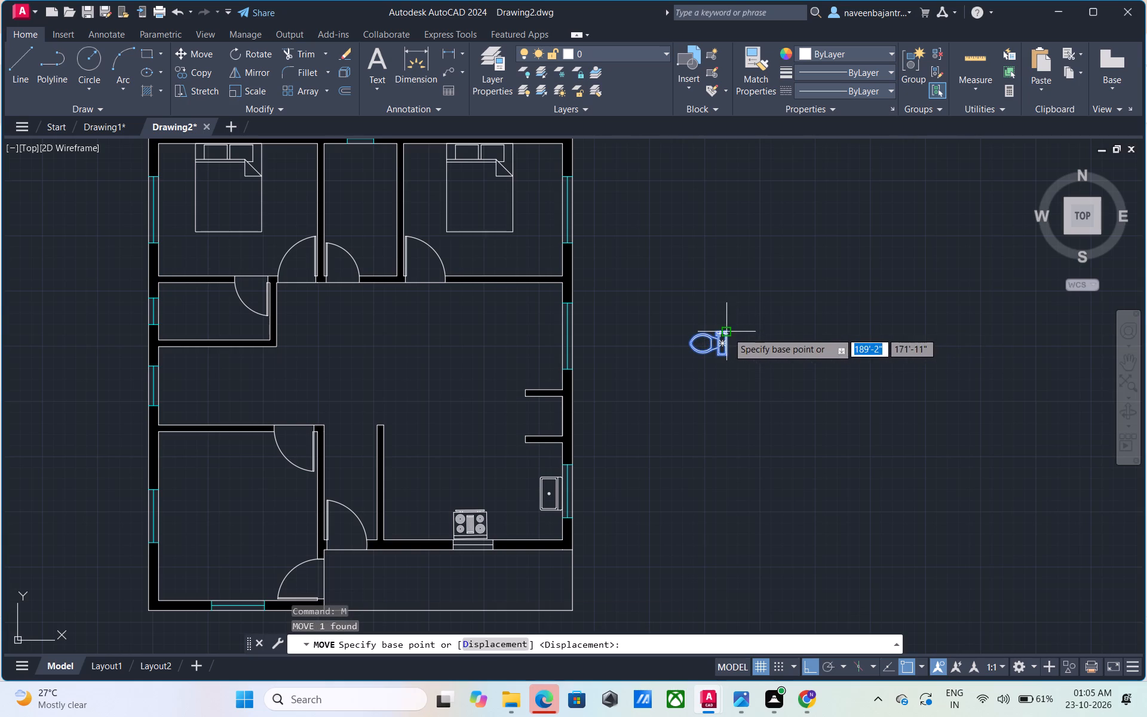
left_click(728, 332)
key("F8")
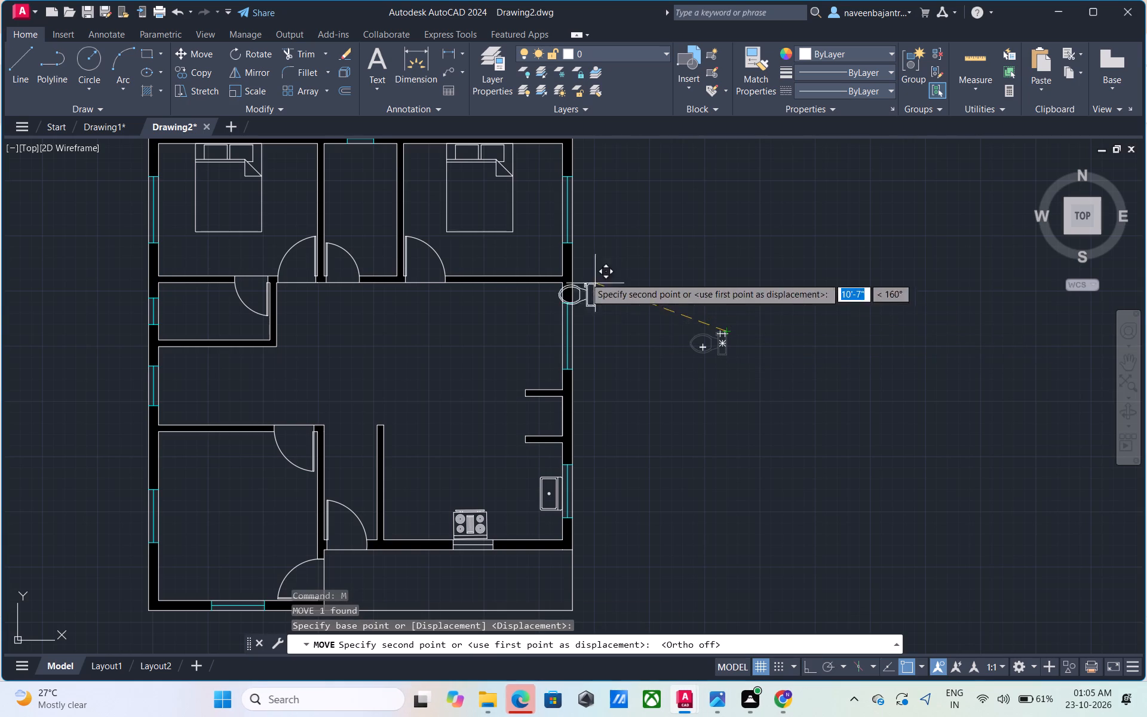
scroll(386, 165, "up", 2)
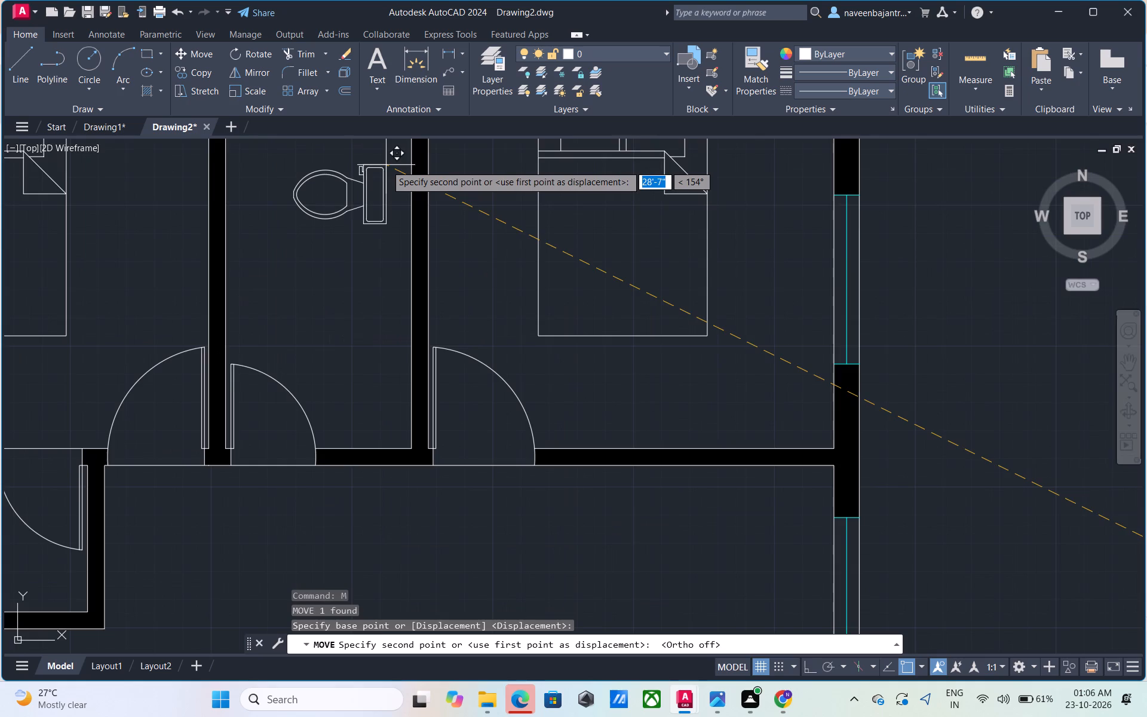
scroll(386, 165, "down", 4)
scroll(386, 155, "up", 3)
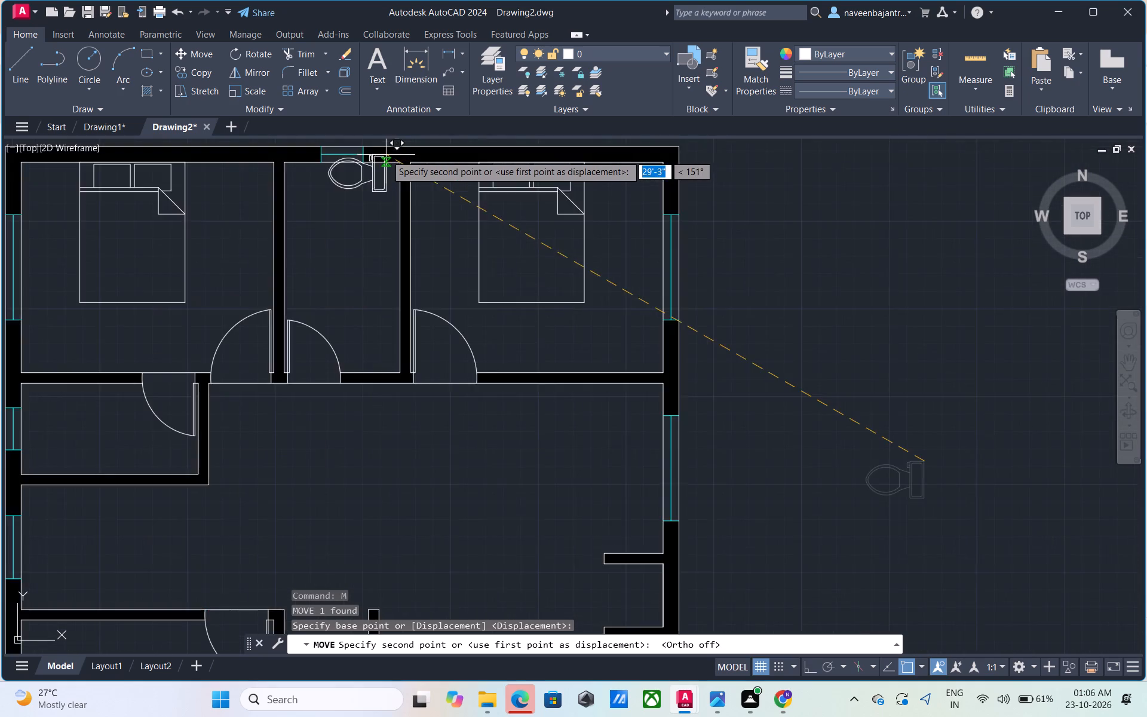
scroll(386, 155, "up", 2)
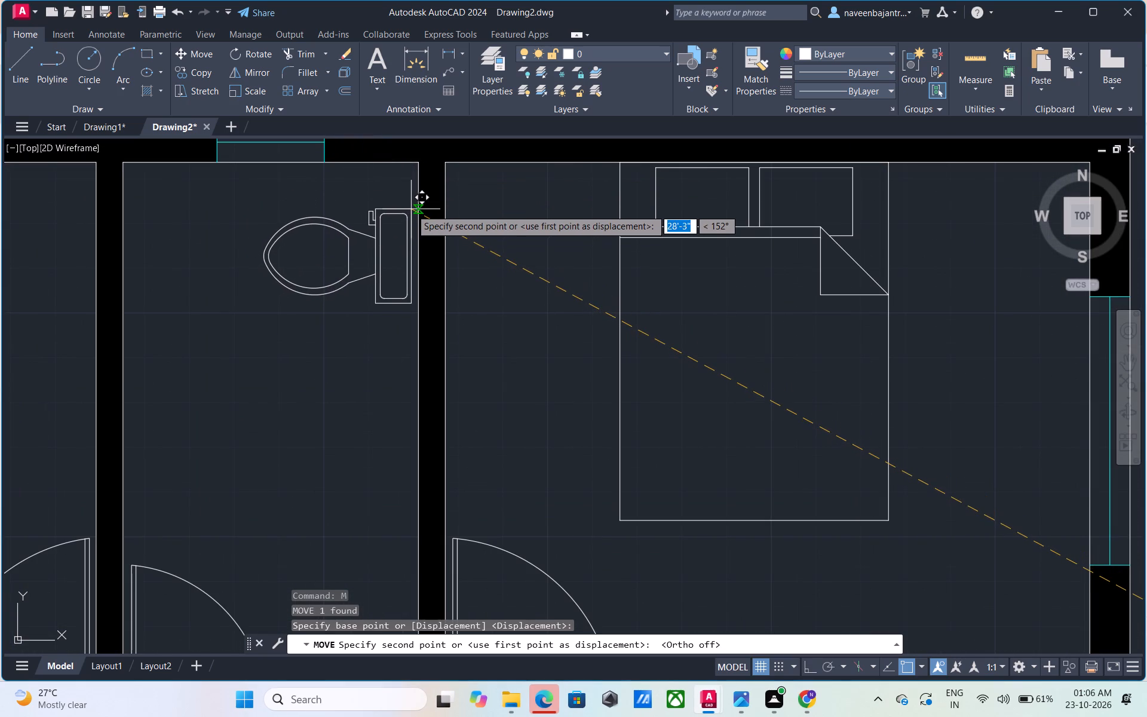
left_click(411, 209)
key("Escape")
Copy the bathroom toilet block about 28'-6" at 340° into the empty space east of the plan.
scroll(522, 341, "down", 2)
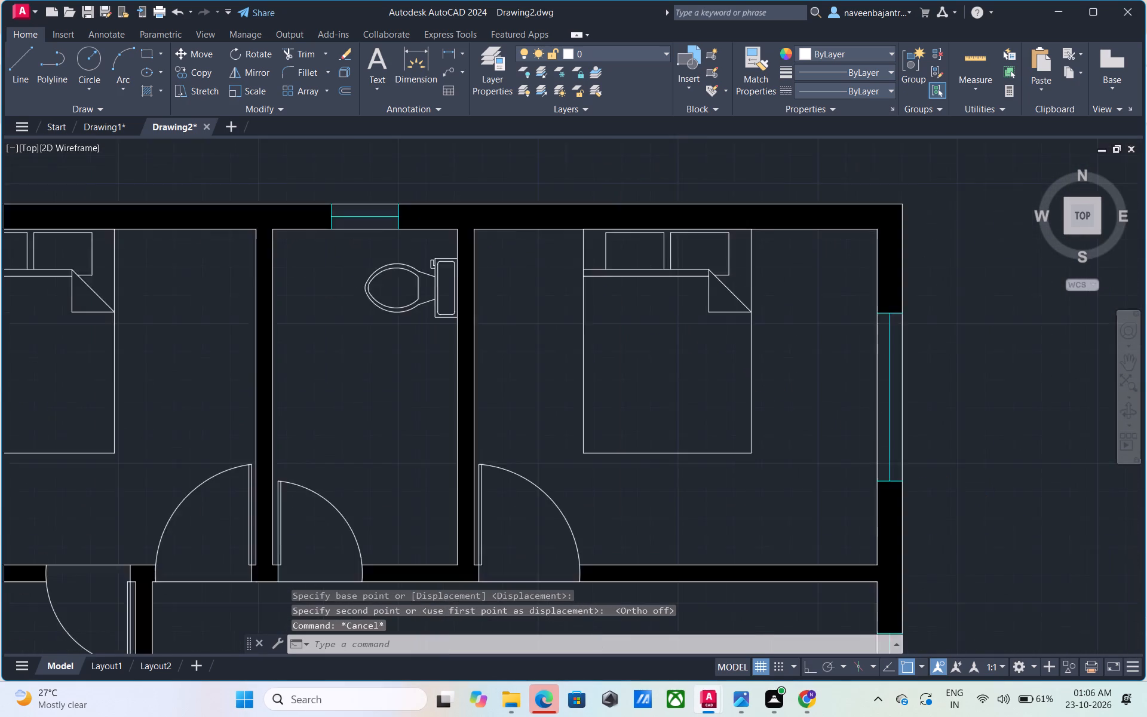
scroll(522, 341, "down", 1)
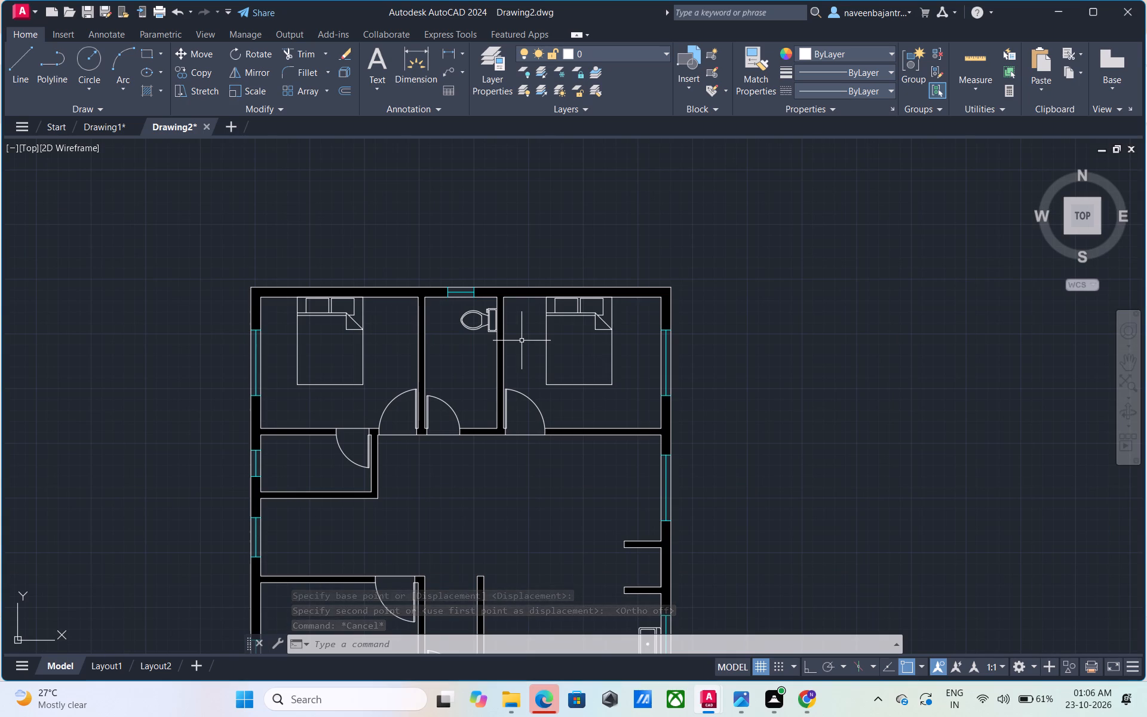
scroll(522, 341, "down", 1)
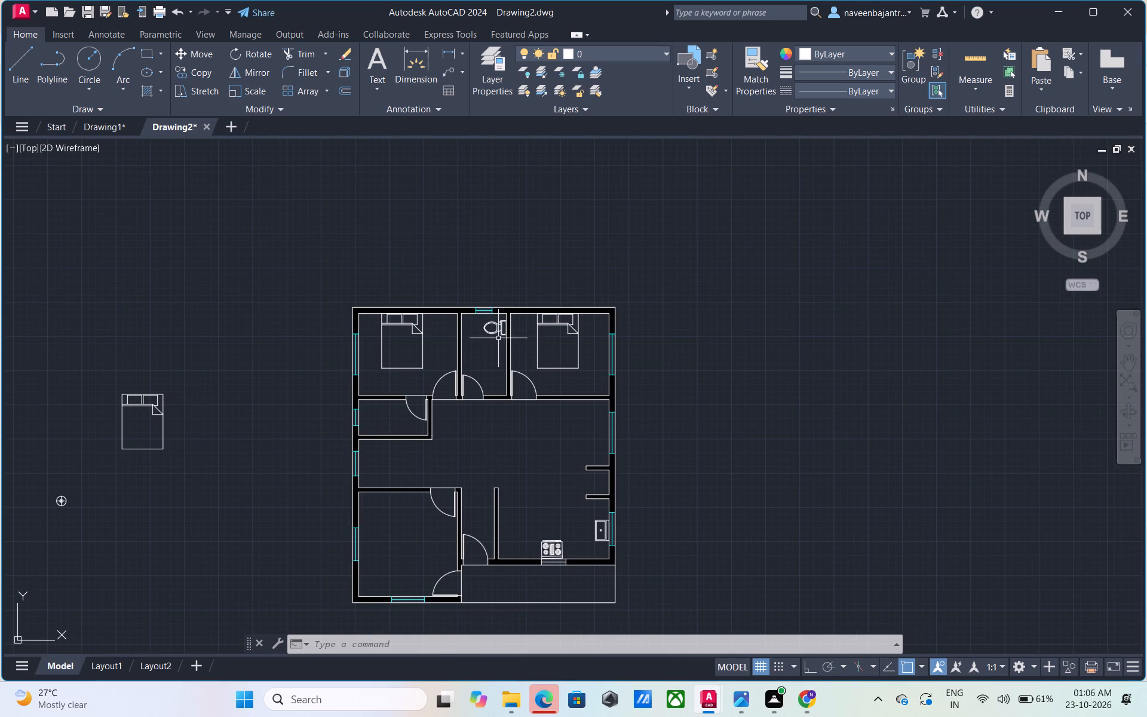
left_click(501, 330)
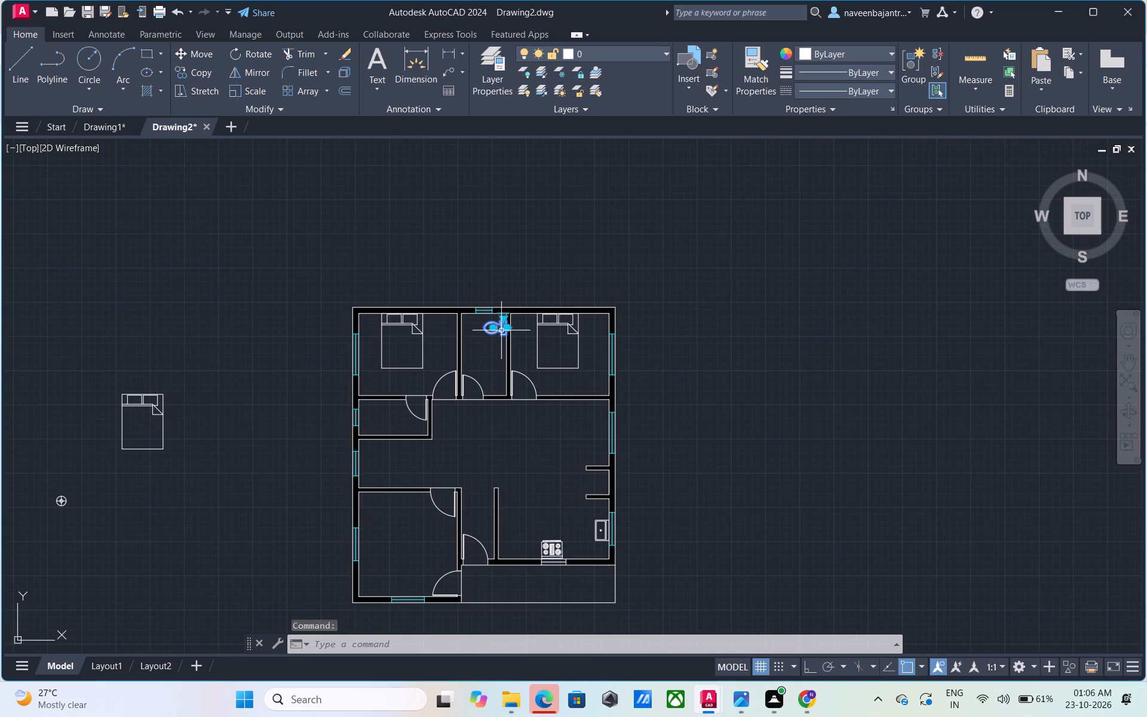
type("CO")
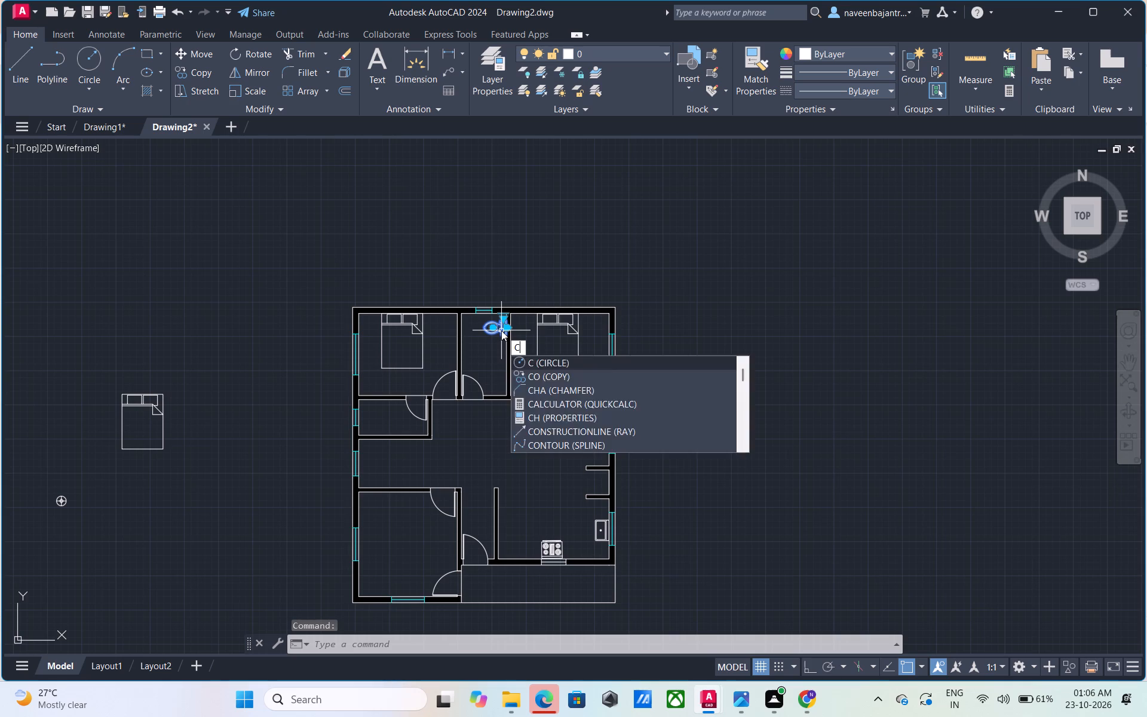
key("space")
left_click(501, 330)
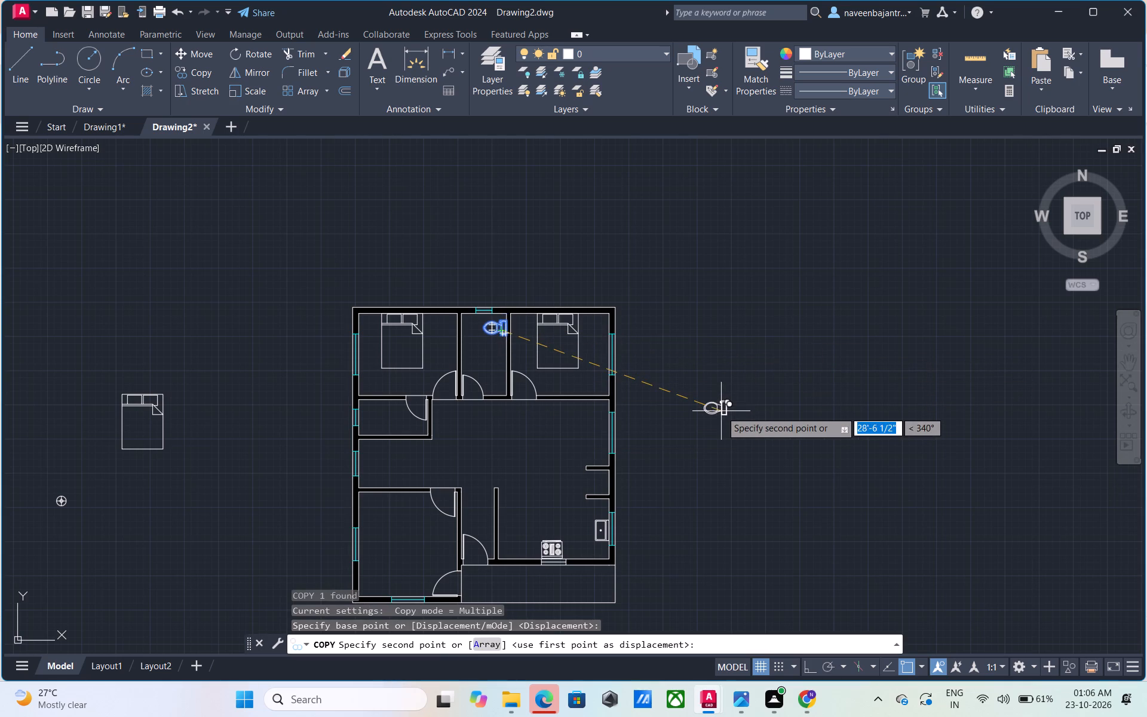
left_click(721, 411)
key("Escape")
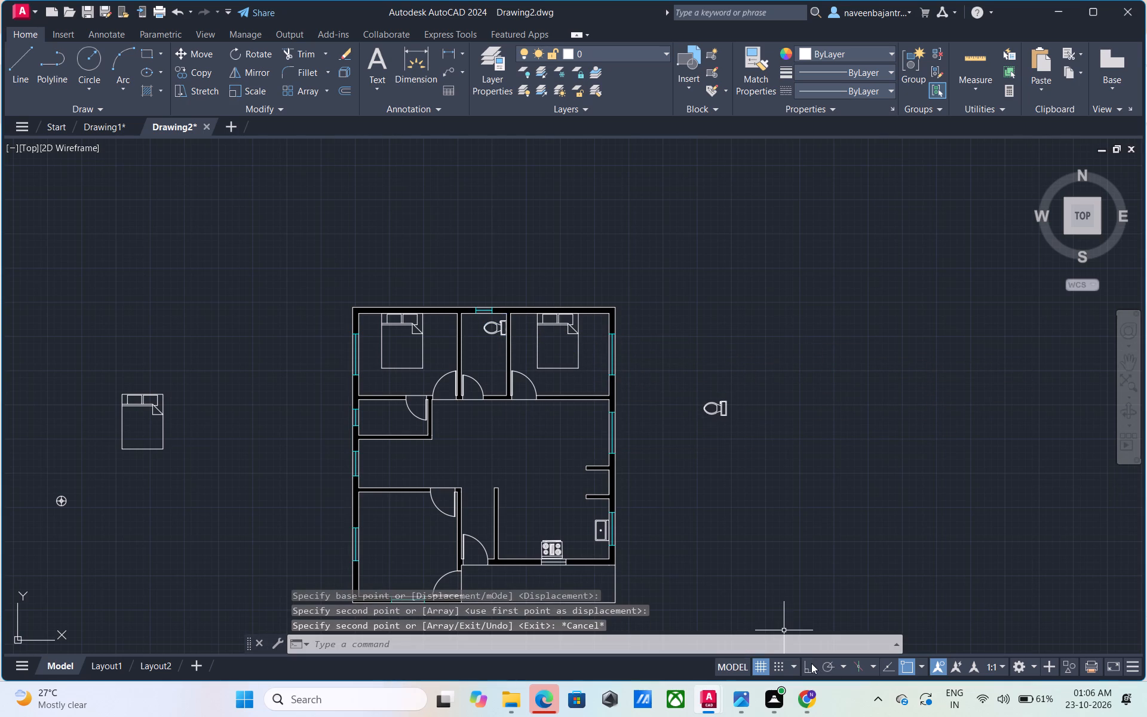
Turn on Ortho mode.
left_click(811, 663)
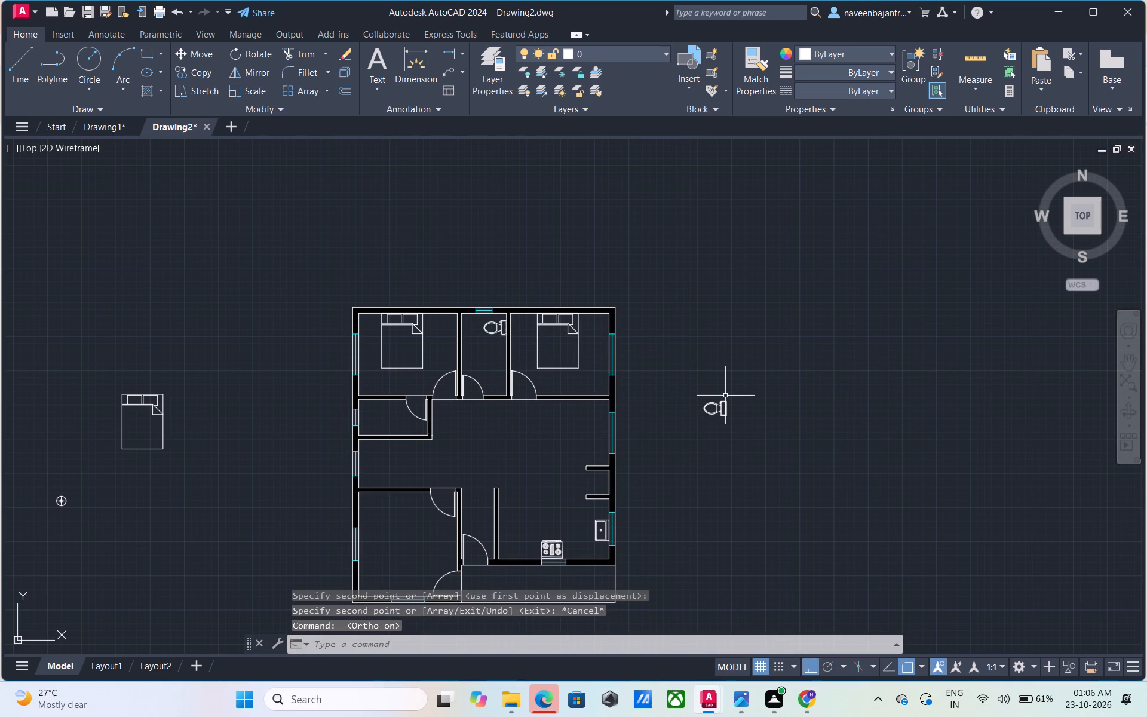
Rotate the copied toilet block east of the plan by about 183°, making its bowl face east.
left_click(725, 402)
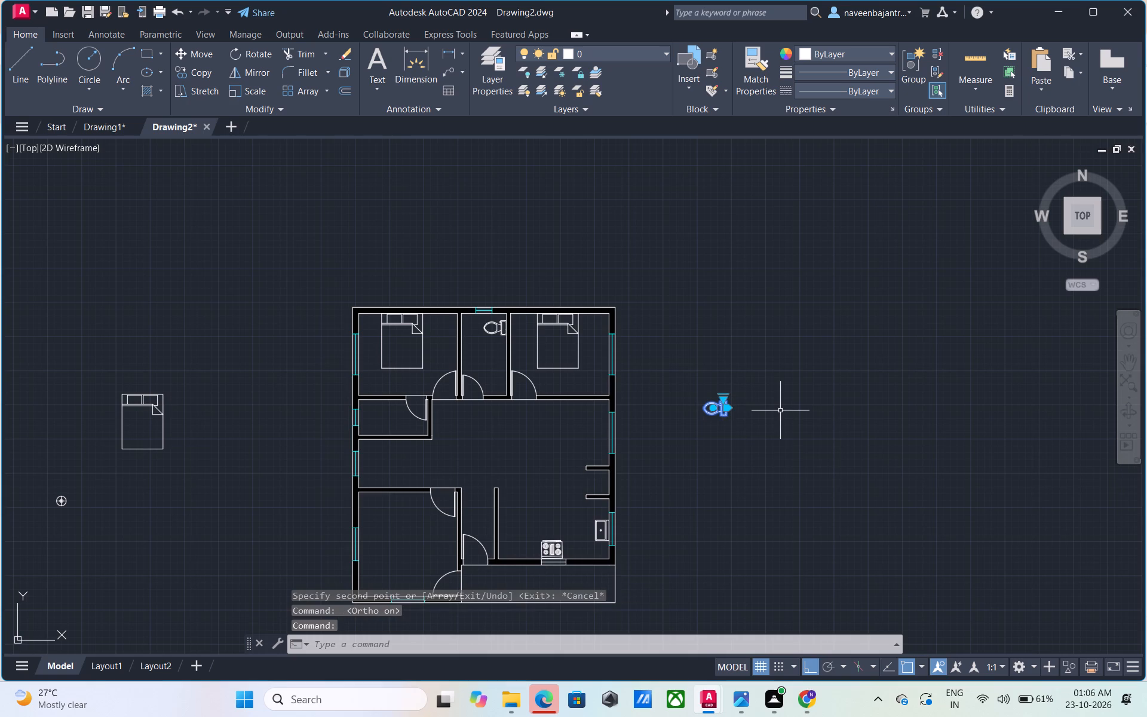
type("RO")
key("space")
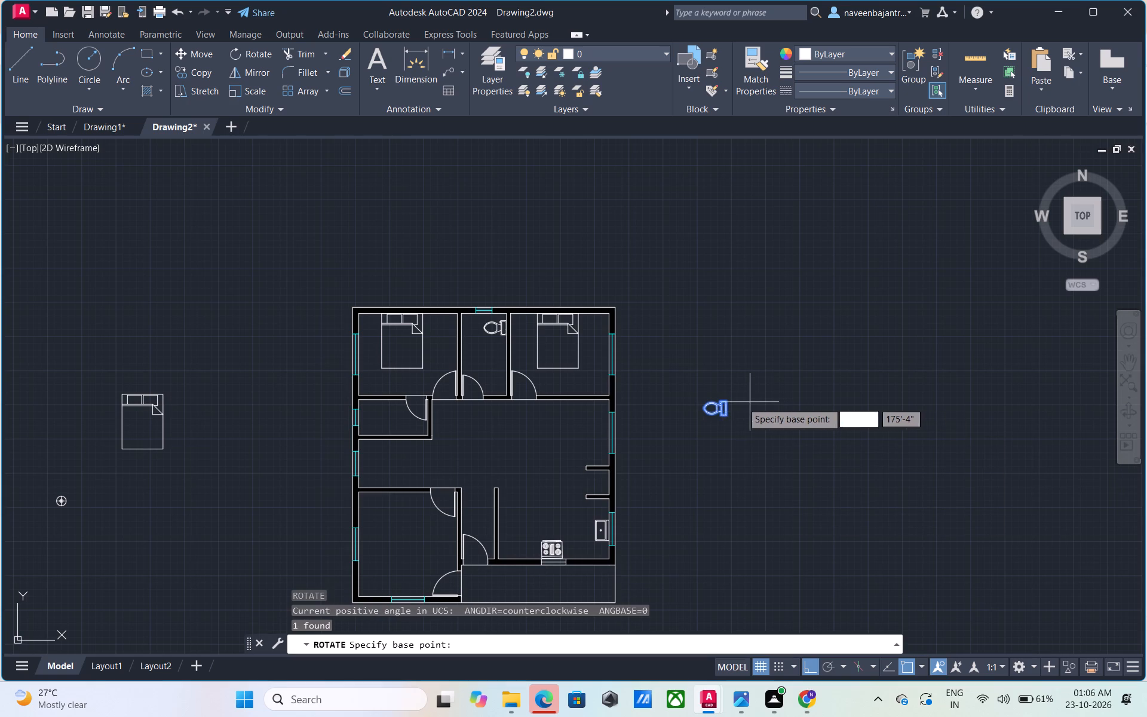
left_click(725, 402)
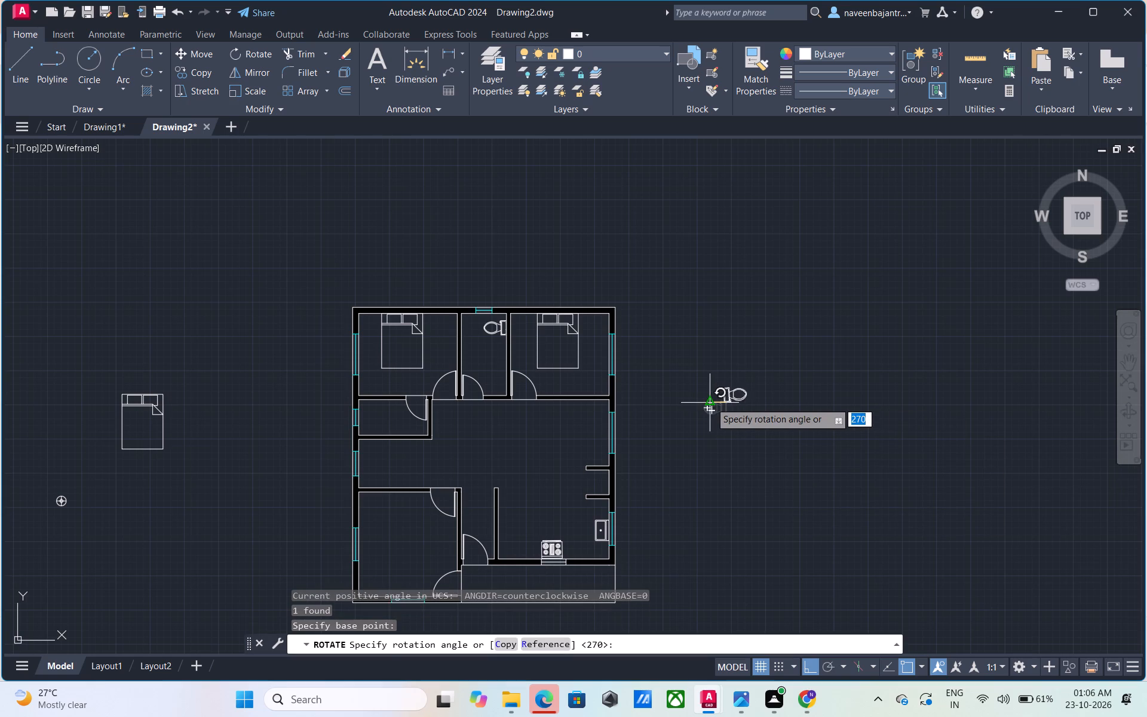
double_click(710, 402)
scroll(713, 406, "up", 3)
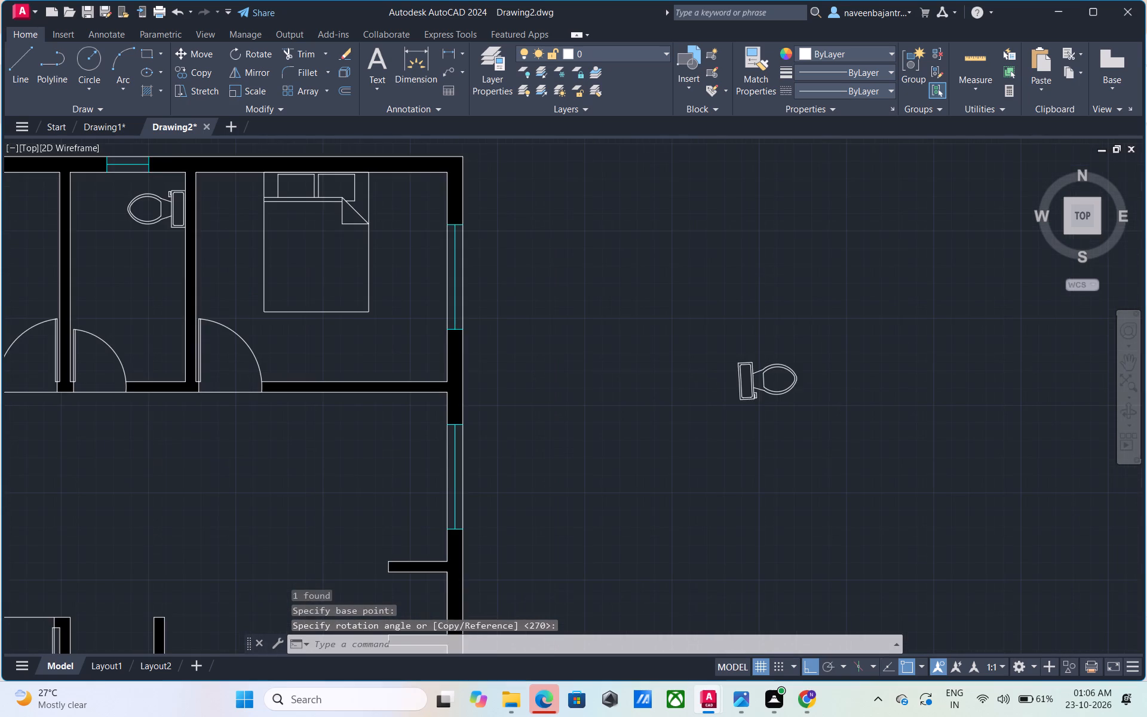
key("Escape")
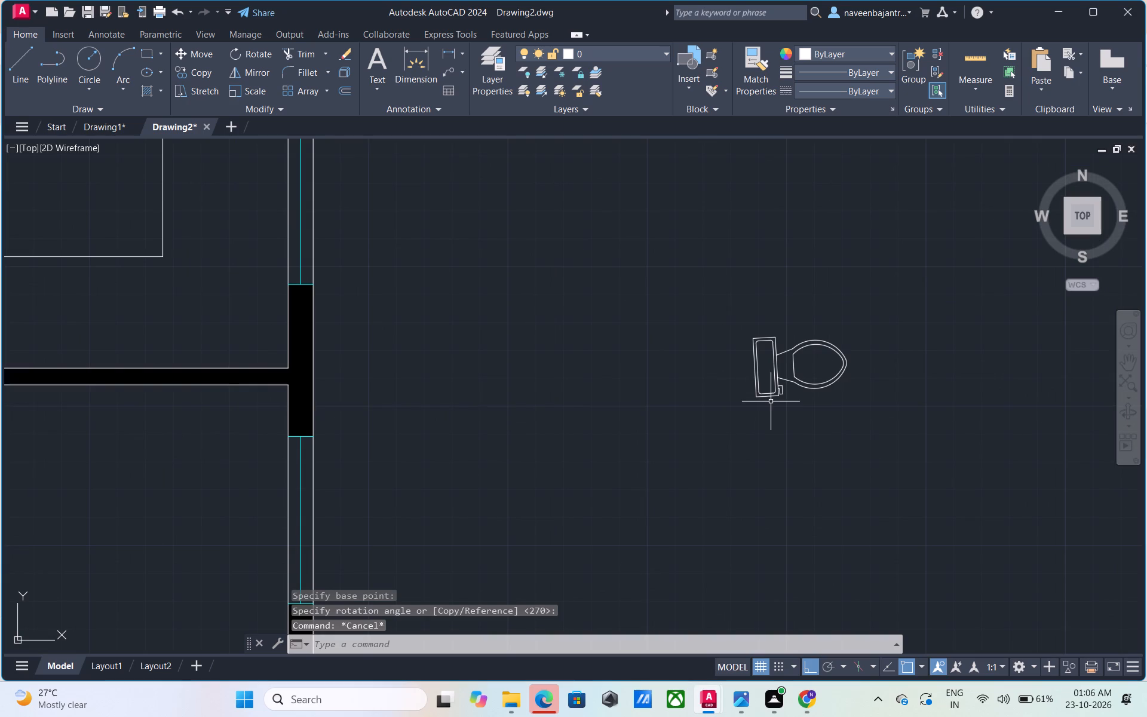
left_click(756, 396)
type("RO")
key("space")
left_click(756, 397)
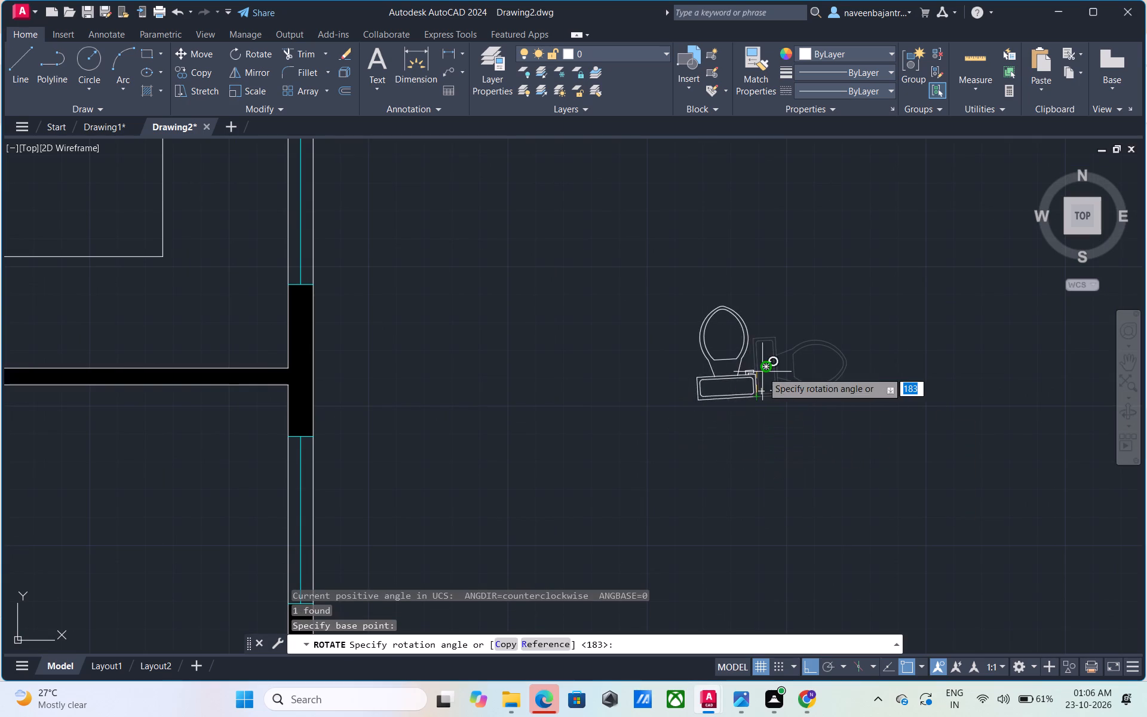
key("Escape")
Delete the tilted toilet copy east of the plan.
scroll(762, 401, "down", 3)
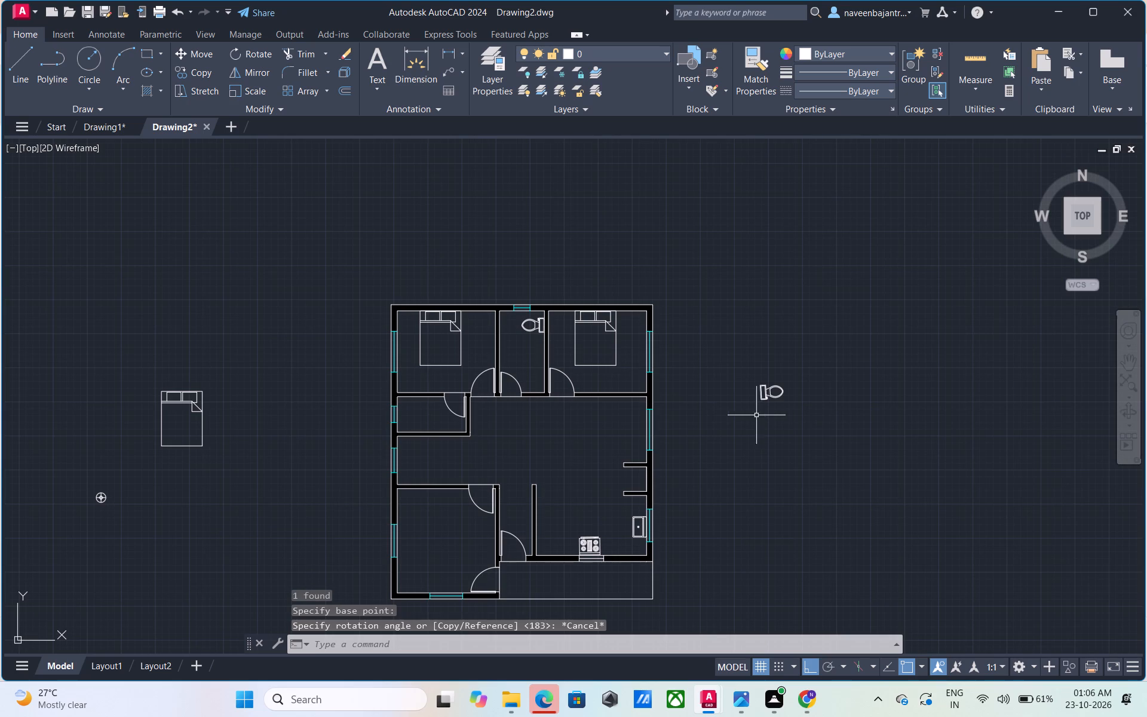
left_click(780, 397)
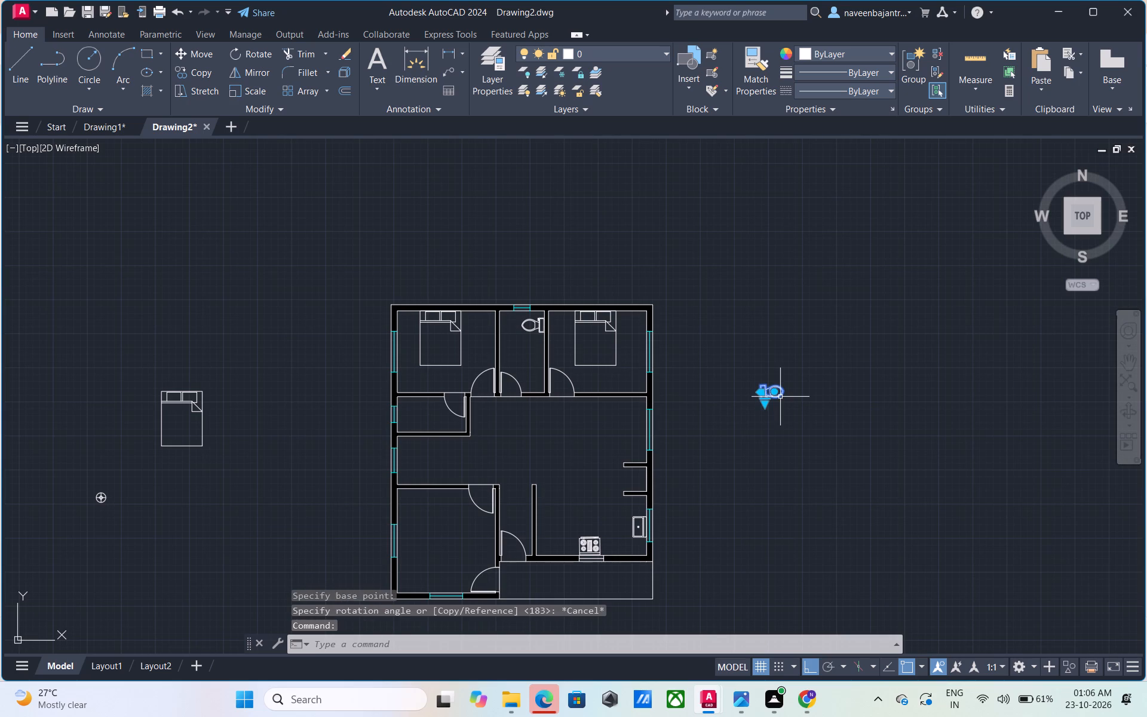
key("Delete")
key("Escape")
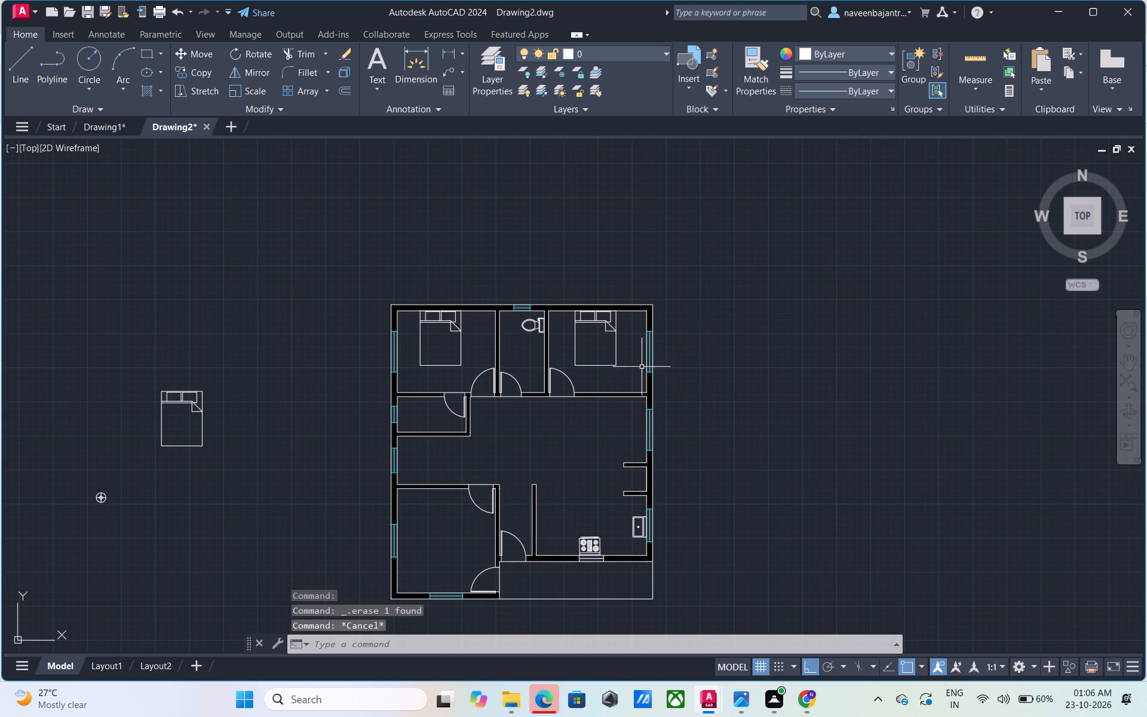
Copy the bathroom toilet block about 29'-1" straight east into the empty space beside the plan.
left_click(537, 331)
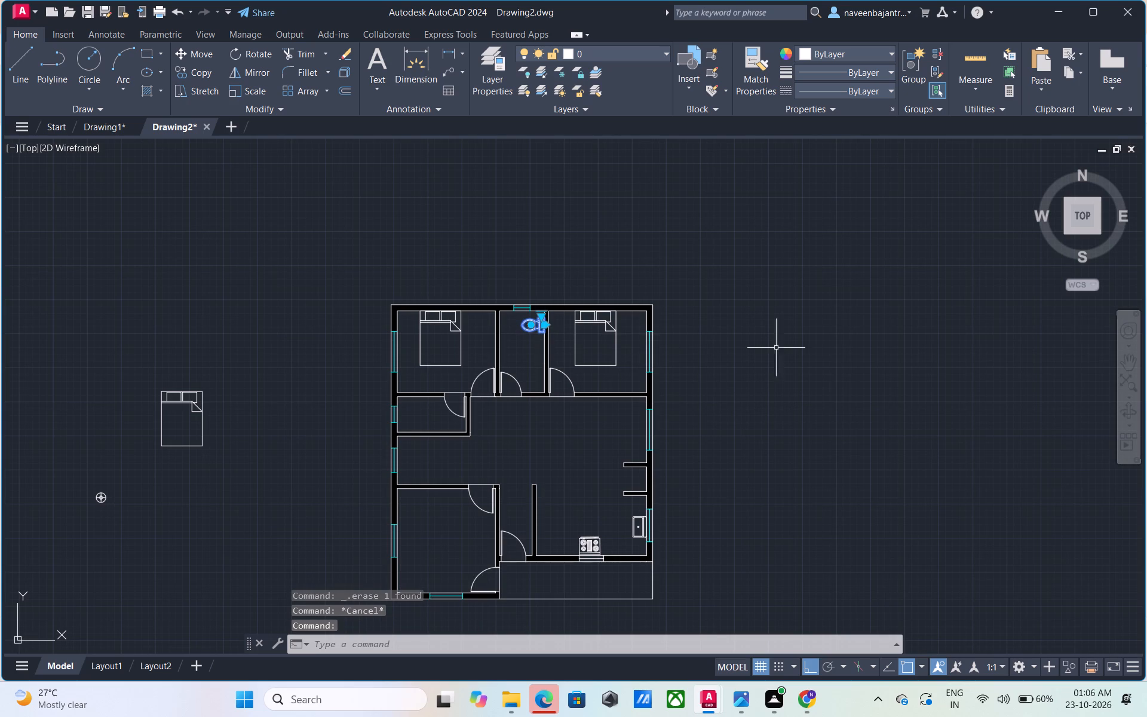
type("CO")
key("space")
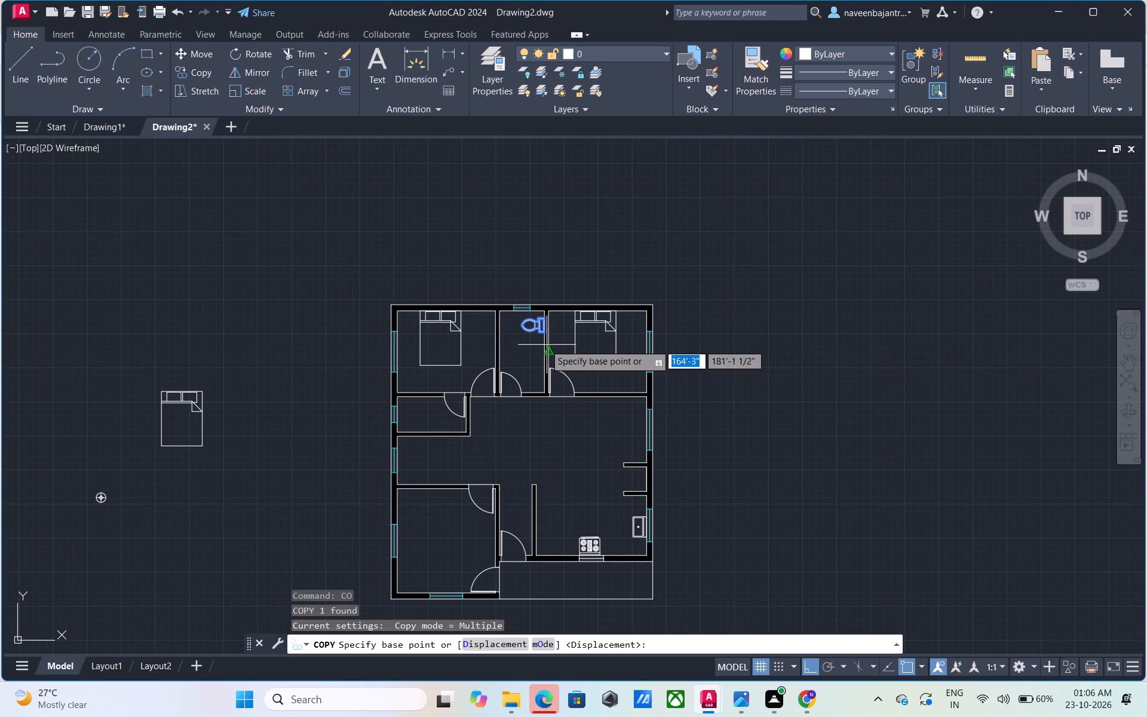
left_click(538, 334)
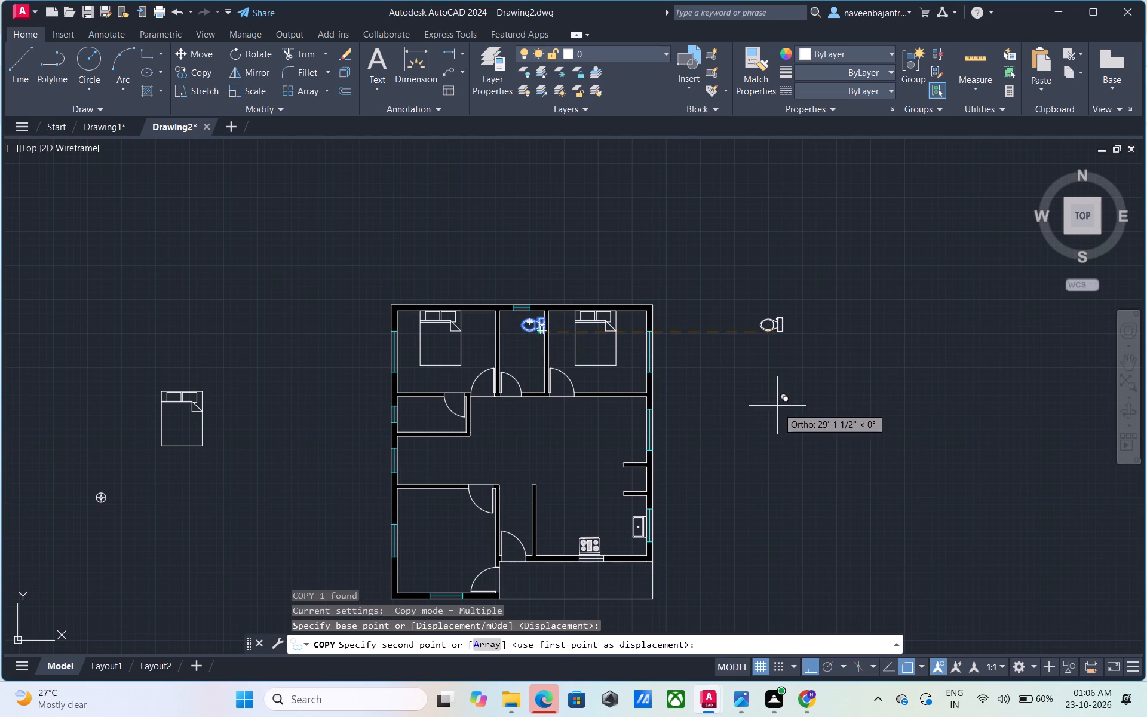
left_click(778, 408)
key("Escape")
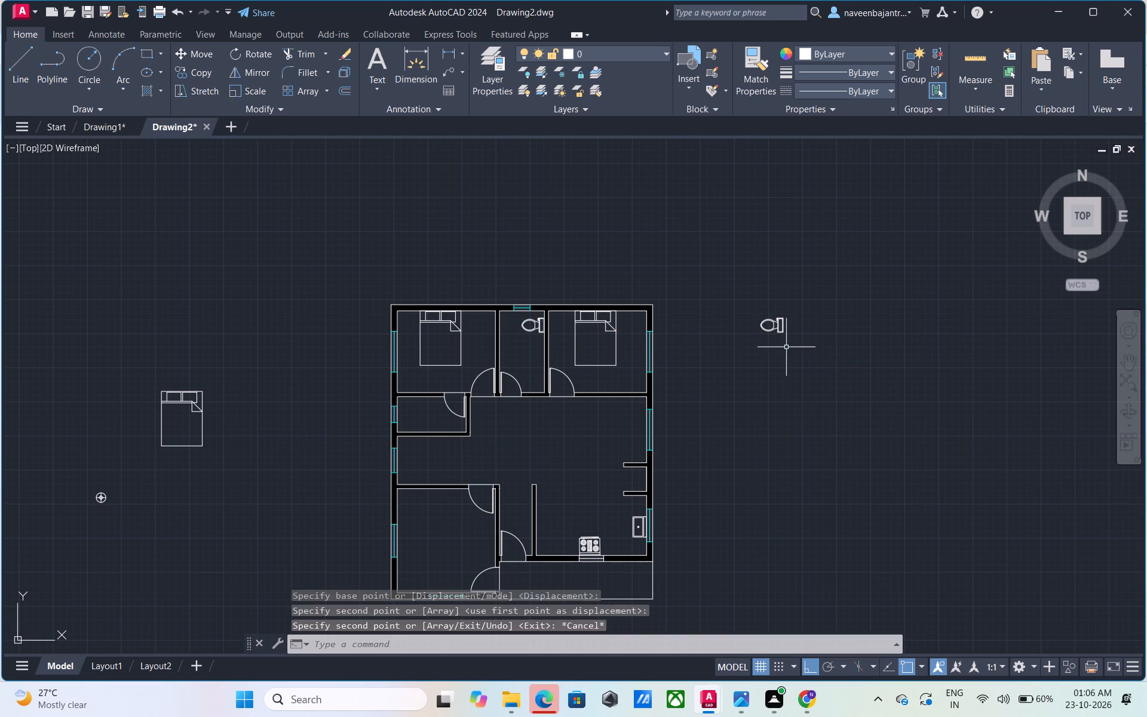
Rotate the toilet copy east of the plan 180° about its tank's lower corner, making the bowl face east.
scroll(781, 324, "up", 2)
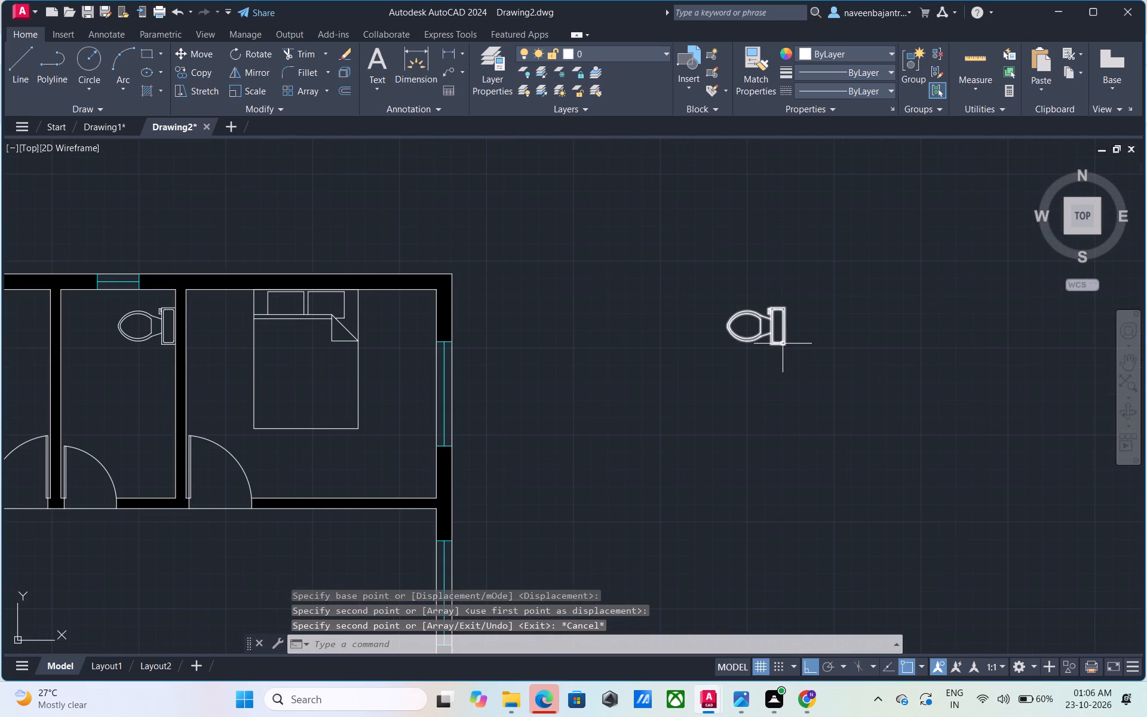
left_click(783, 344)
type("RO")
key("space")
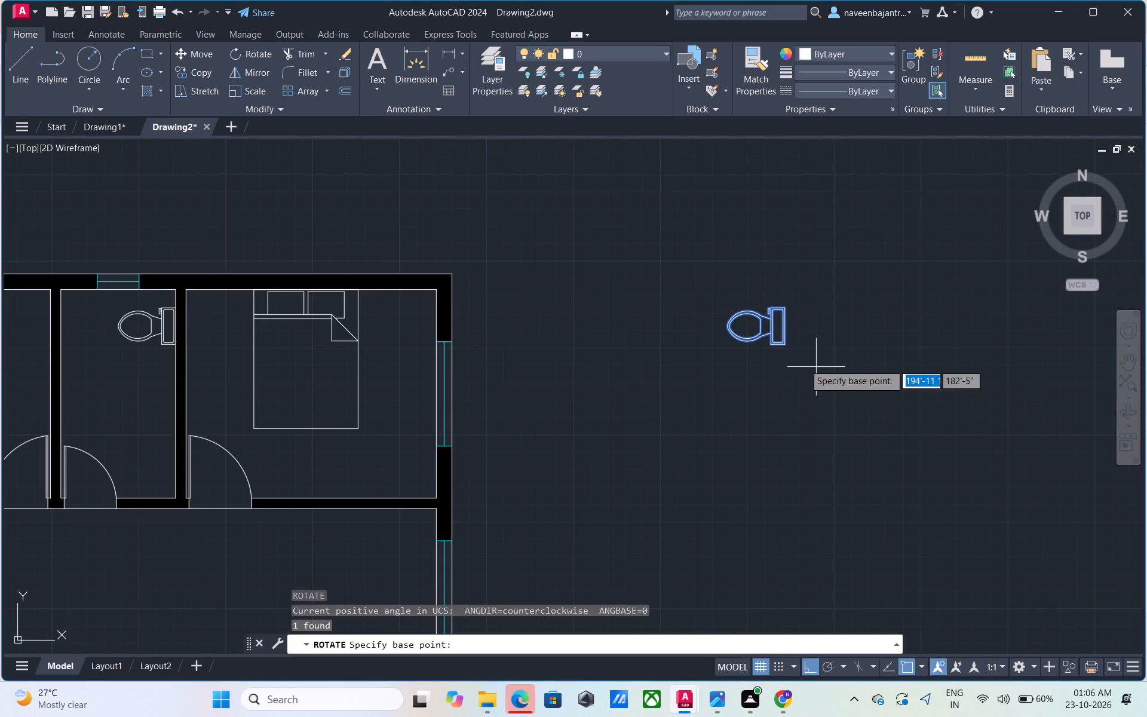
left_click(789, 348)
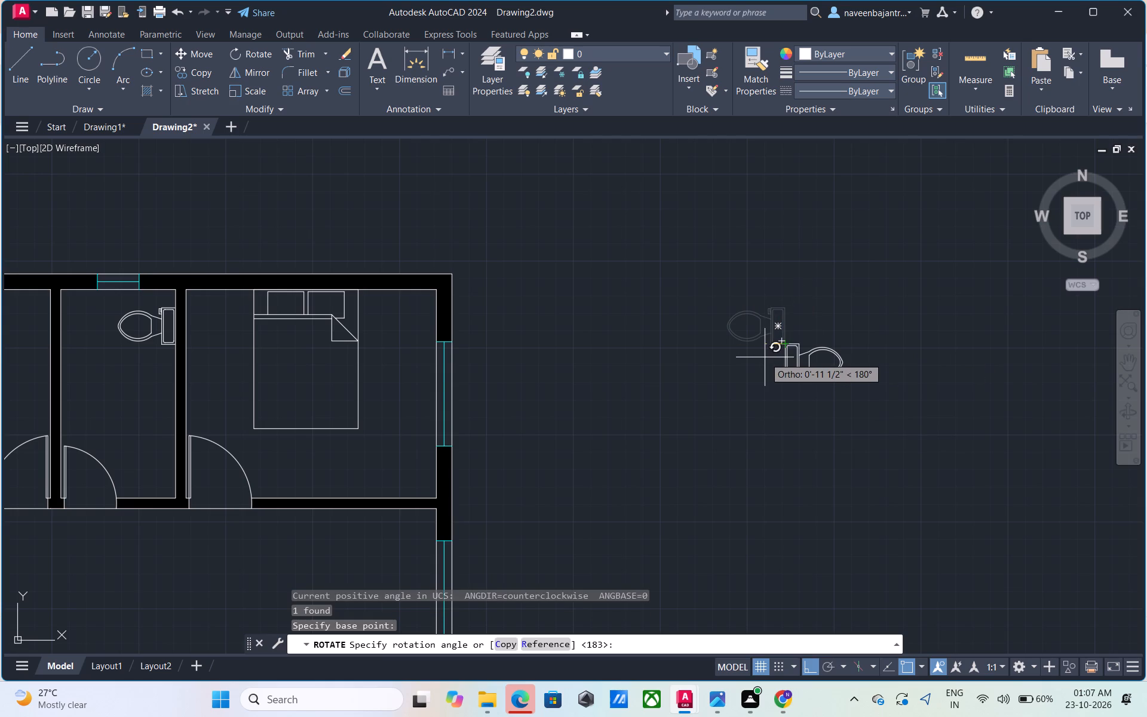
left_click(765, 357)
Move the east-facing toilet copy about 48'-0 1/2" into the small west bathroom, setting its tank against the west wall at the window.
scroll(769, 377, "down", 1)
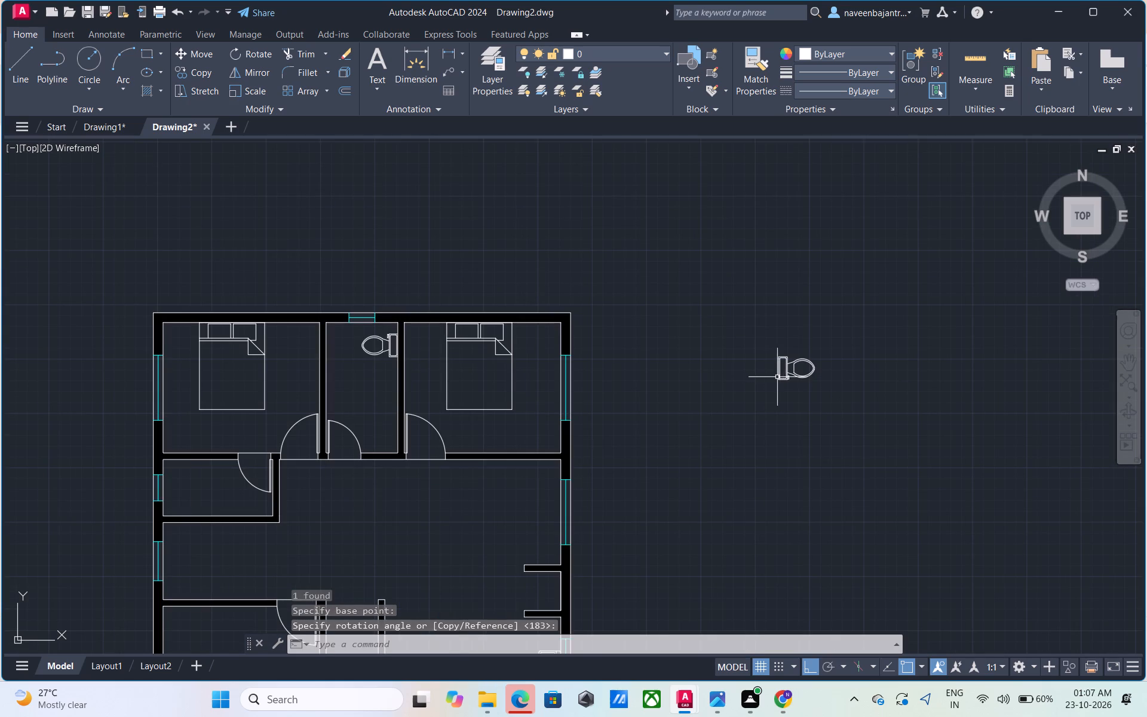
left_click(783, 377)
type("M")
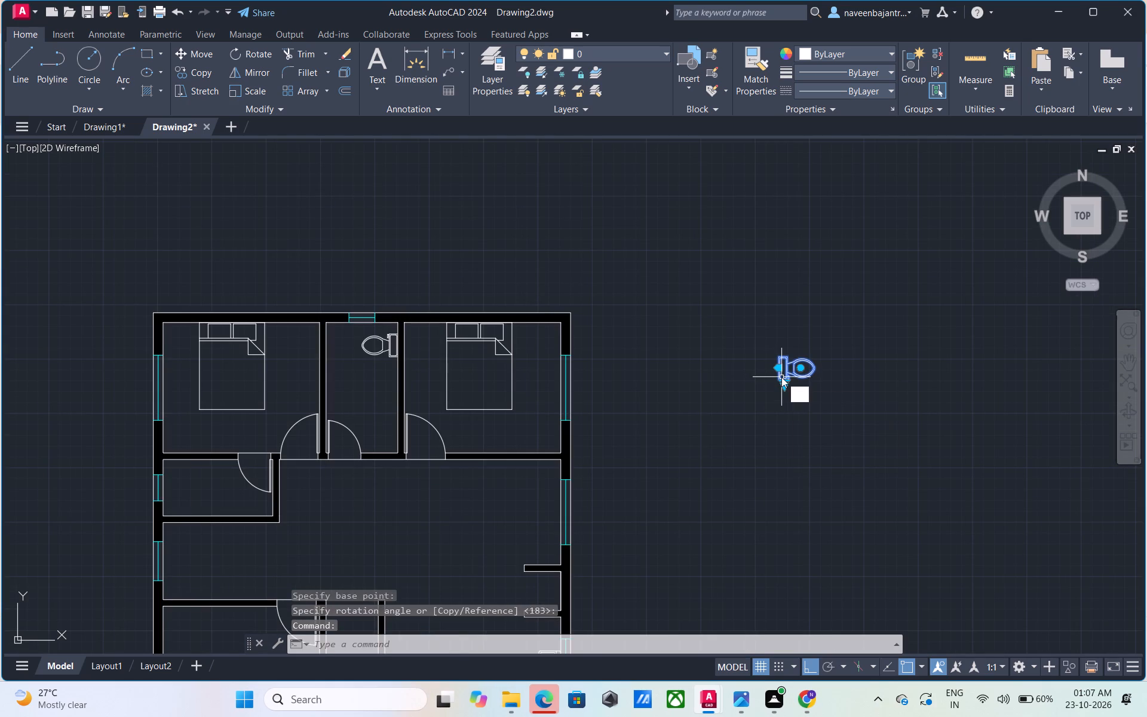
key("space")
left_click(781, 377)
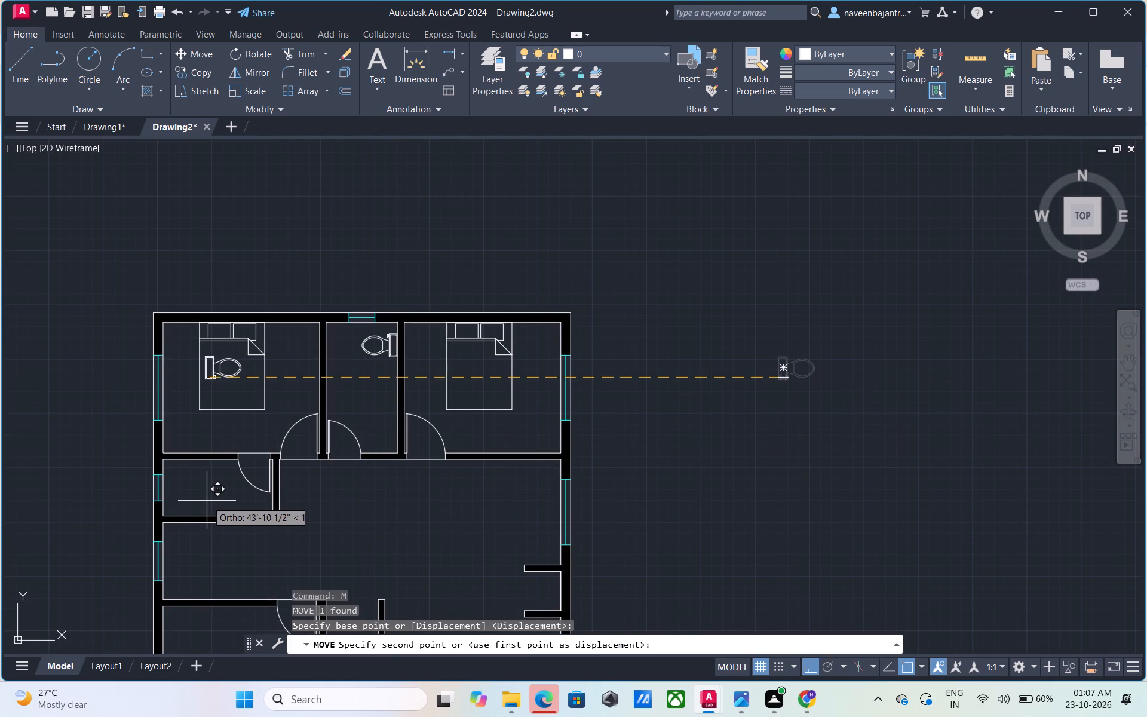
key("F9")
key("F8")
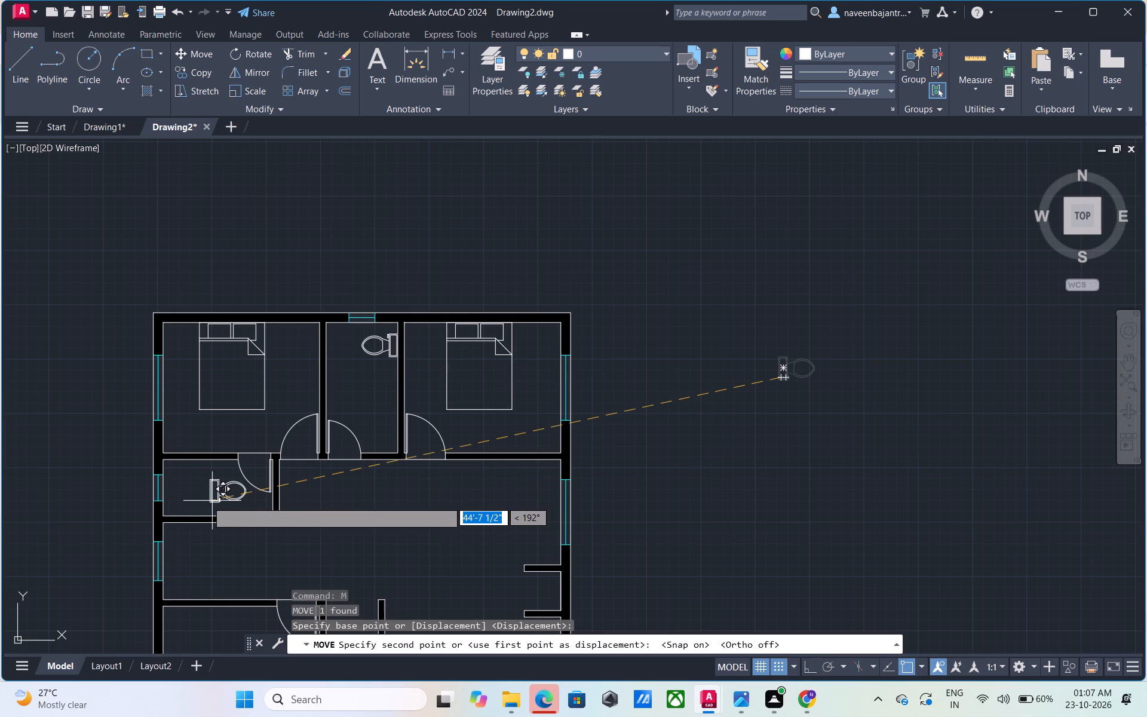
scroll(174, 507, "up", 4)
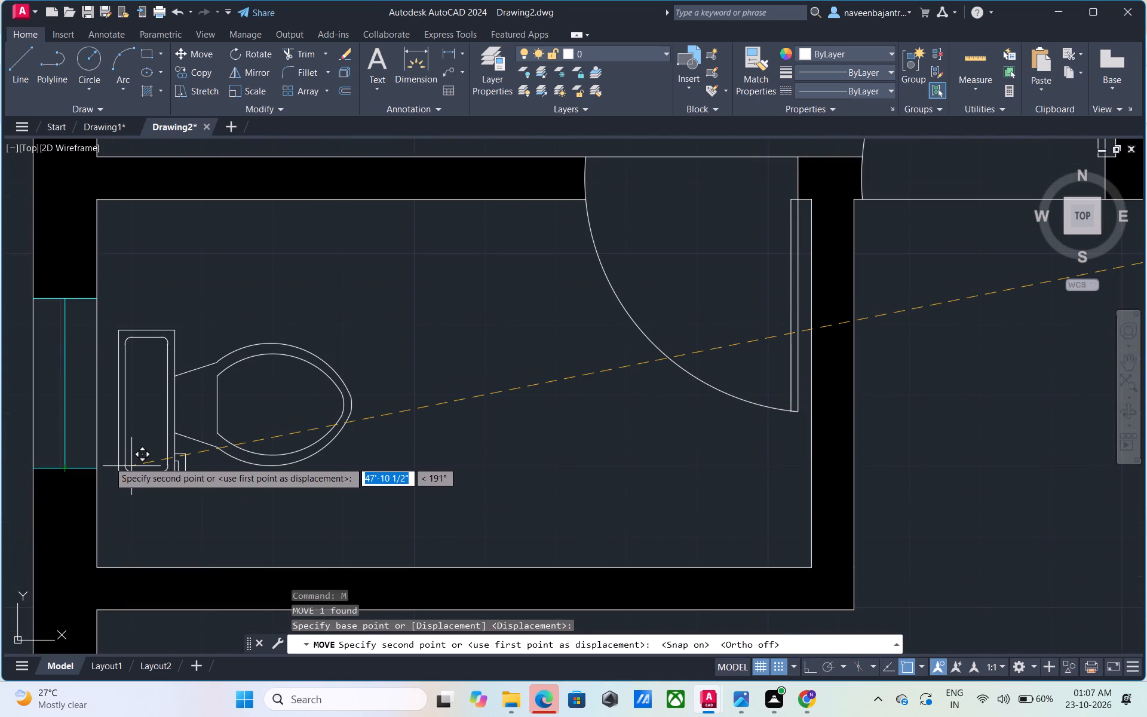
key("F9")
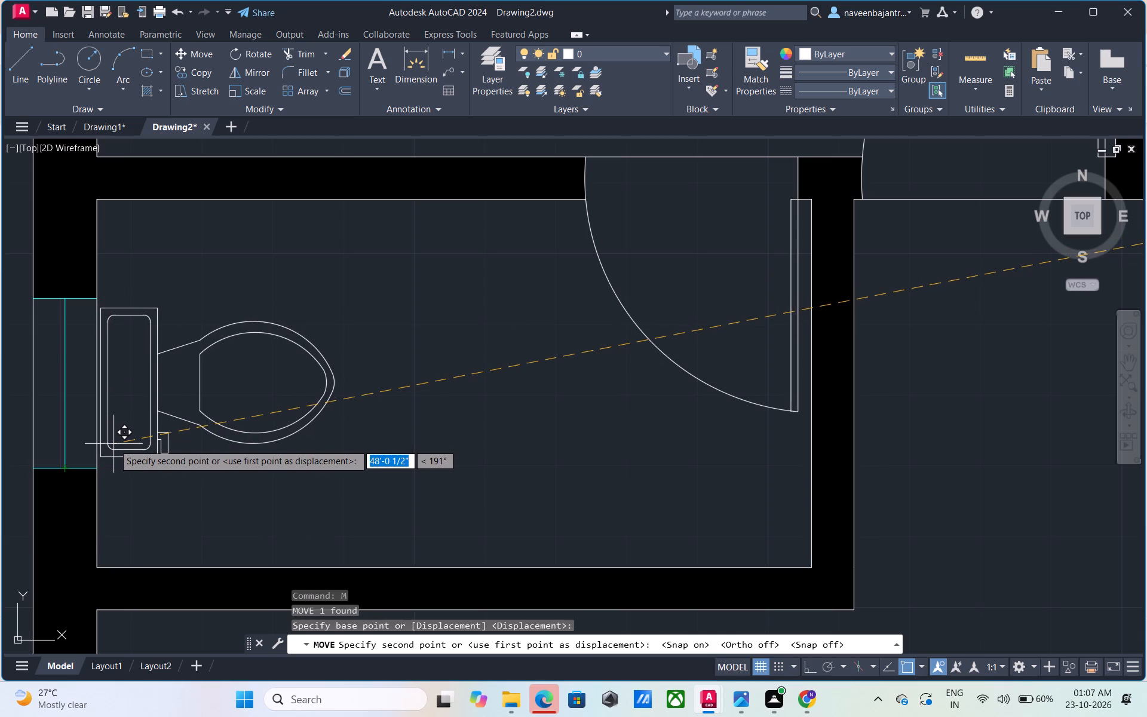
left_click(113, 444)
key("Escape")
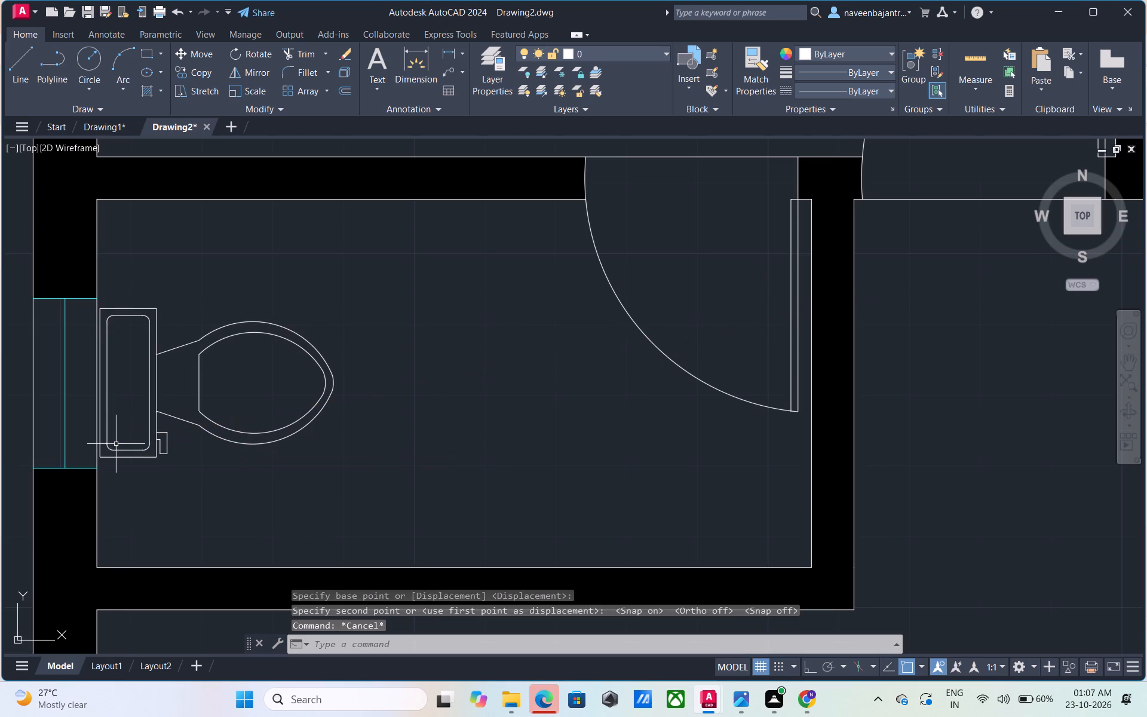
Add a 7" high multiline text label below the northwest bedroom's bed, reading BEDROOM 1 with 12'0"x10'0" on the second line.
scroll(222, 439, "down", 6)
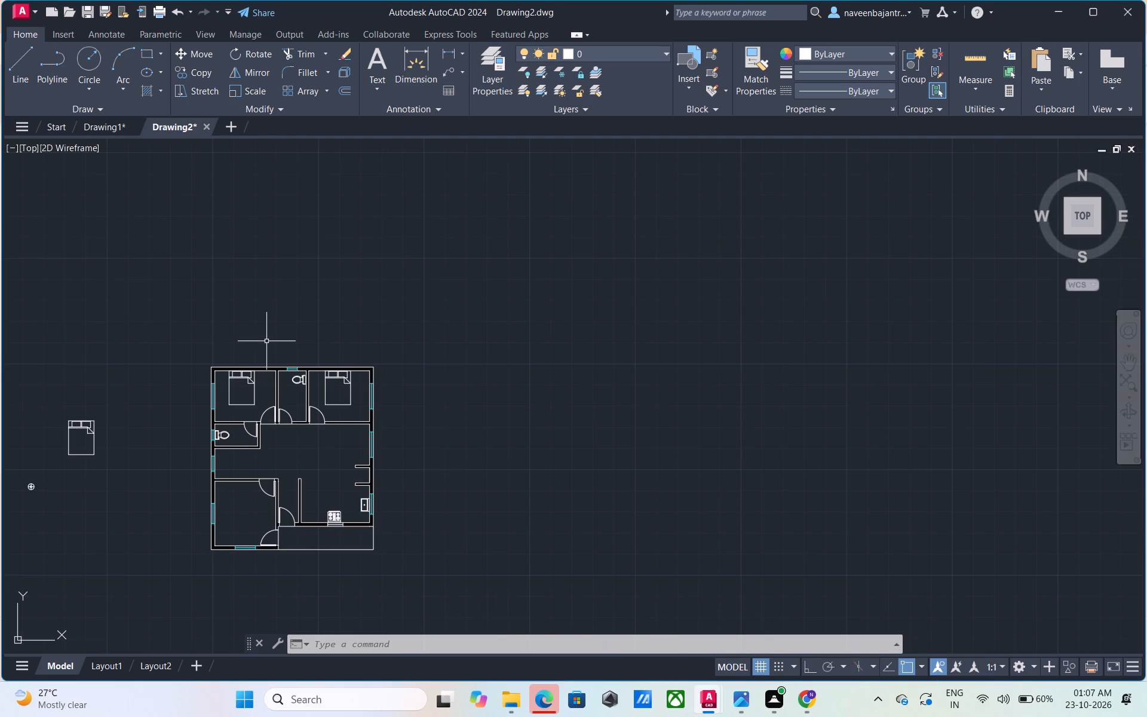
scroll(266, 341, "up", 2)
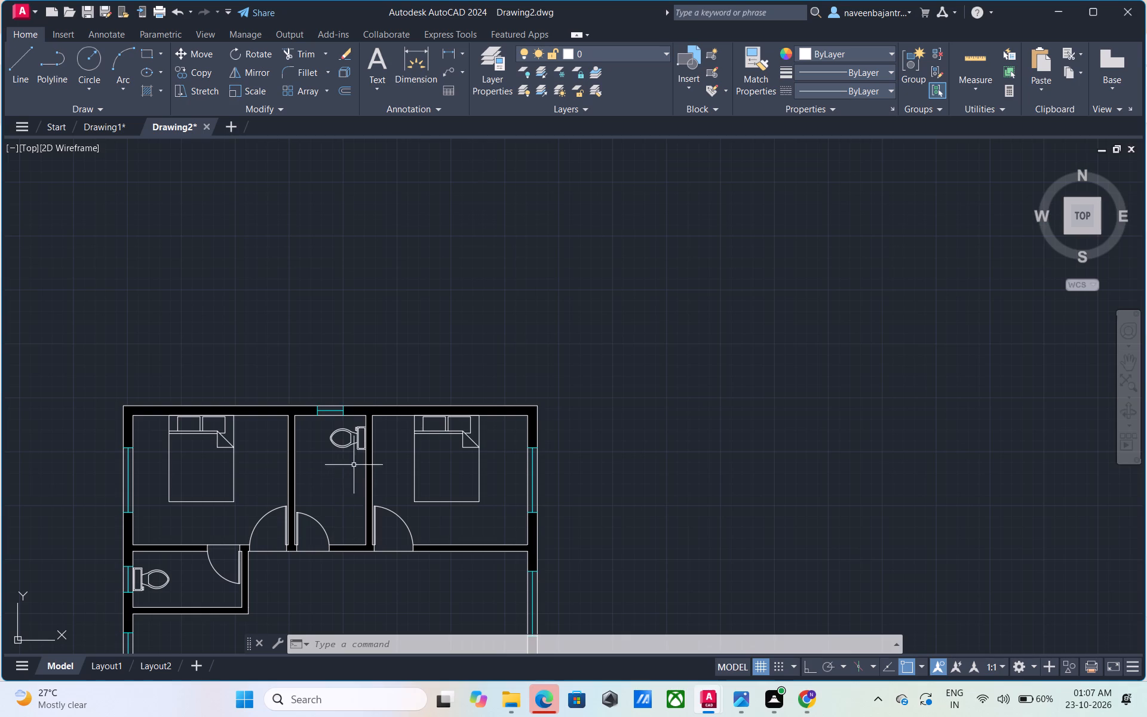
scroll(340, 489, "down", 1)
middle_click_drag(340, 489, 483, 369)
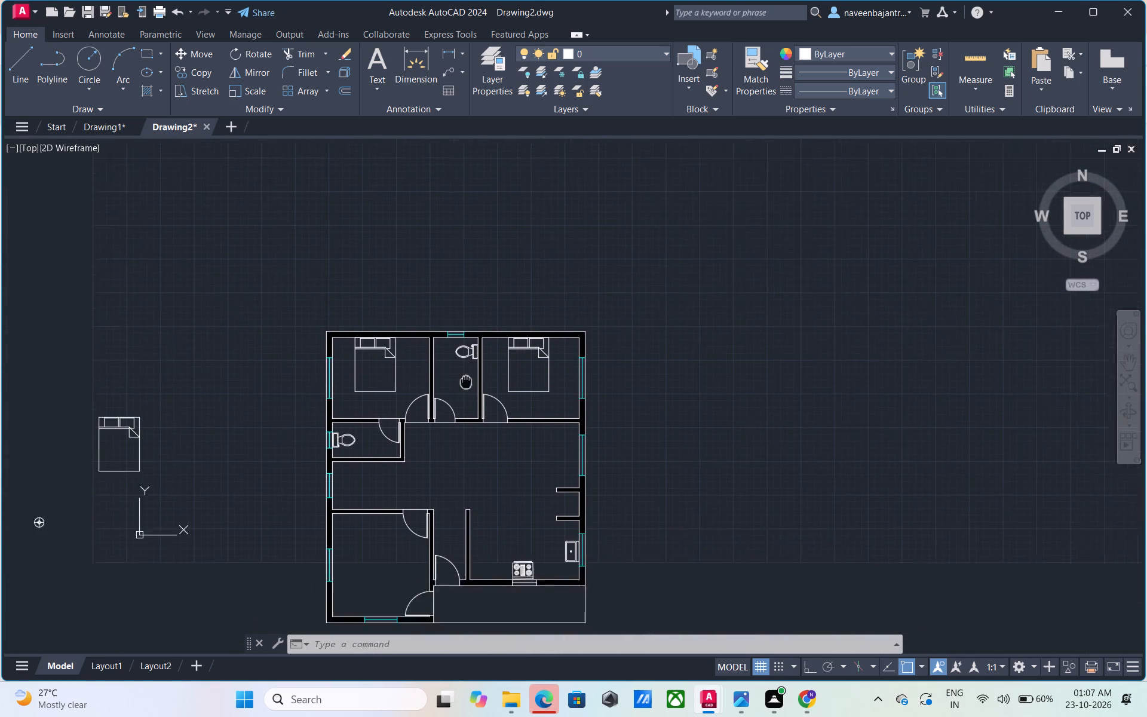
middle_click_drag(483, 369, 504, 352)
scroll(380, 388, "up", 1)
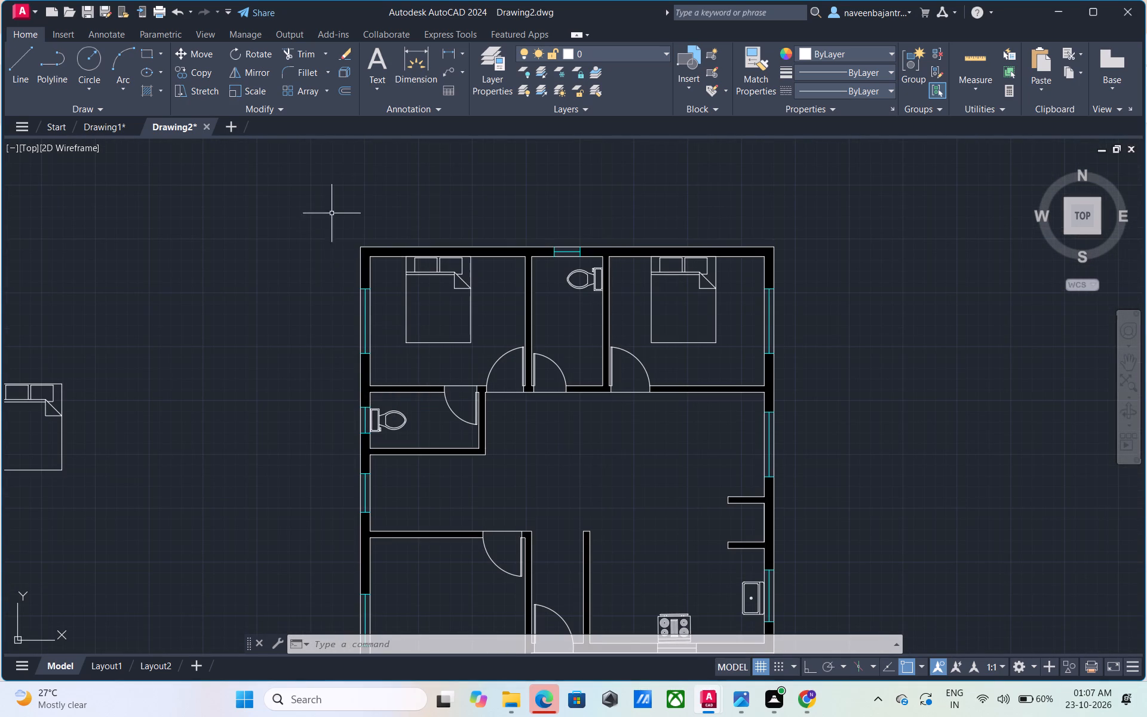
left_click(378, 71)
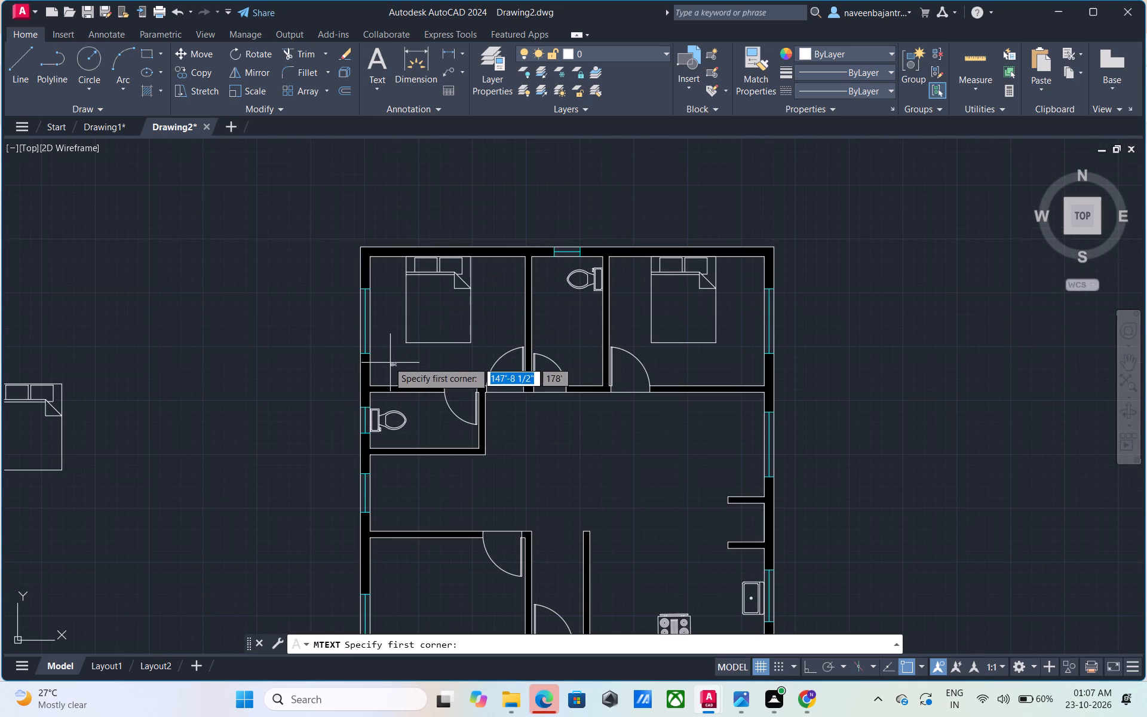
left_click(384, 352)
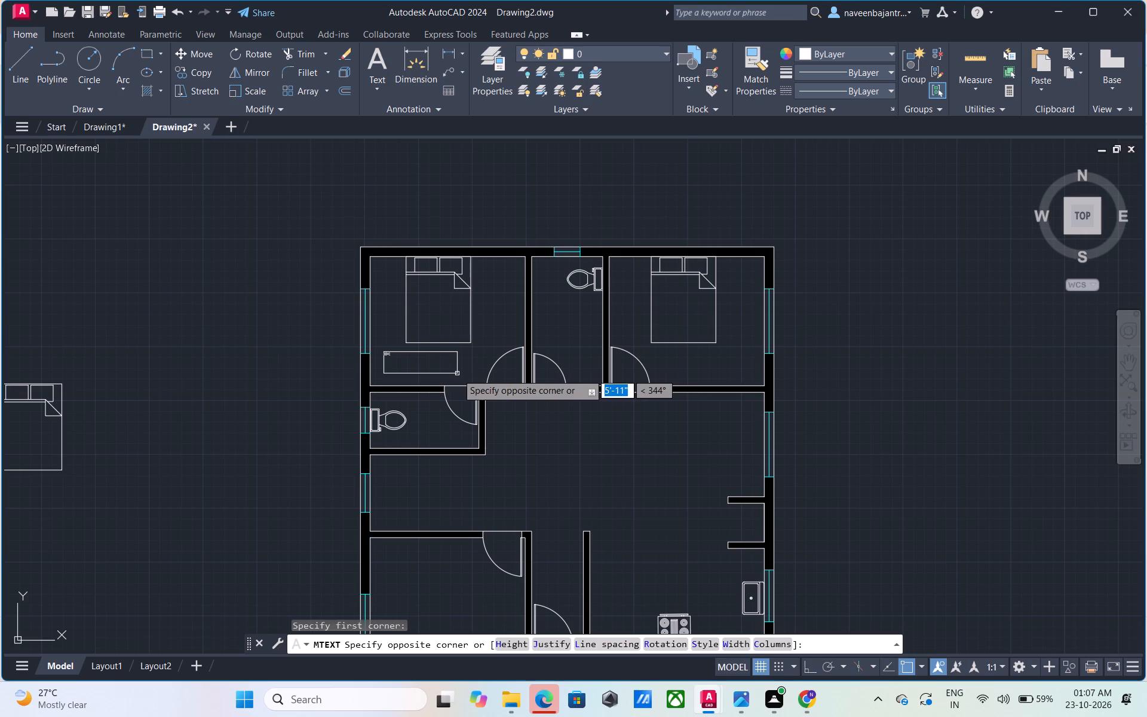
left_click(475, 373)
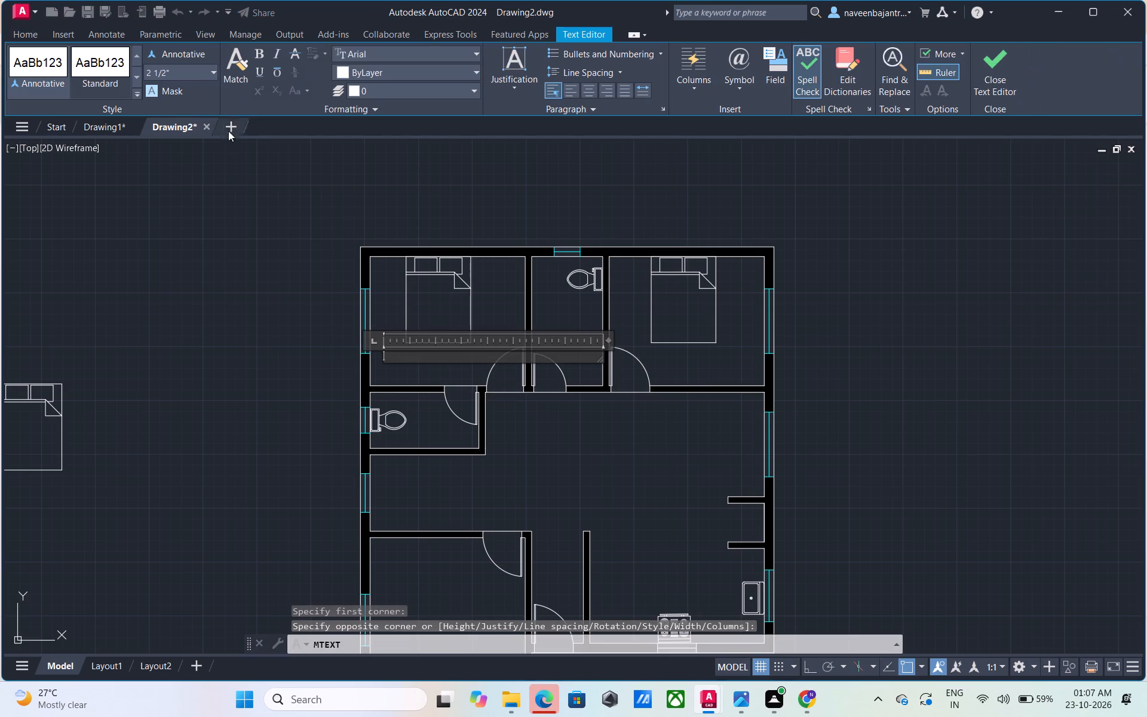
left_click(191, 75)
key("7")
key("shift+quotedbl")
key("Return")
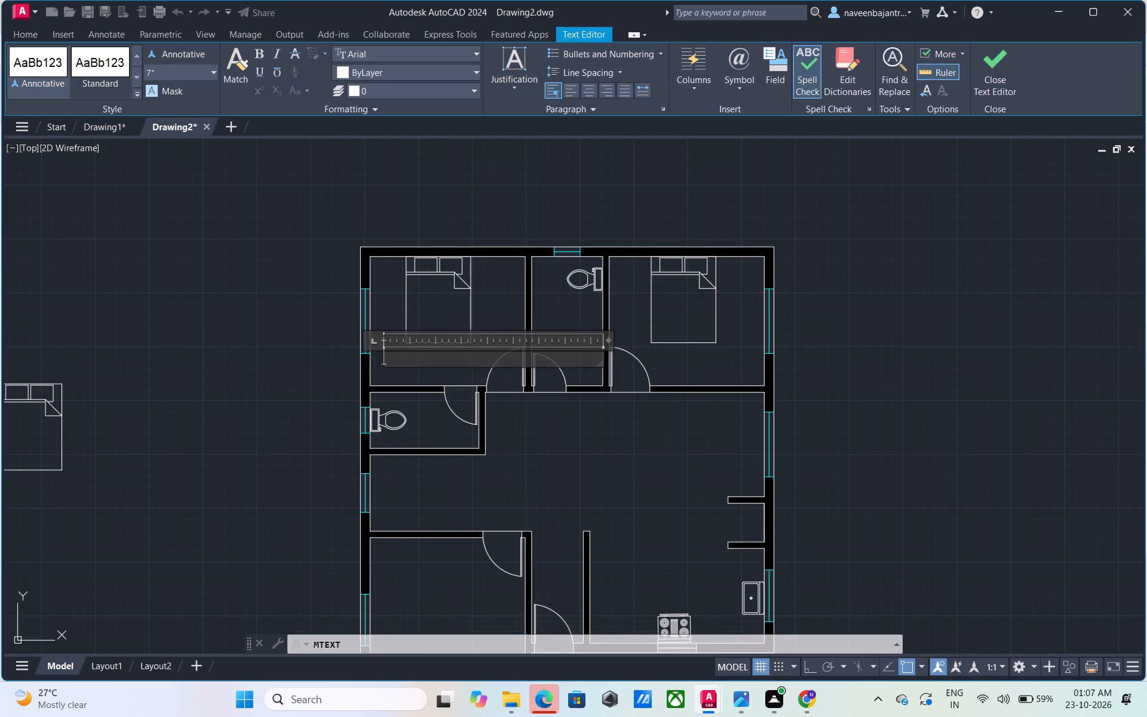
type("BEDROOM 1")
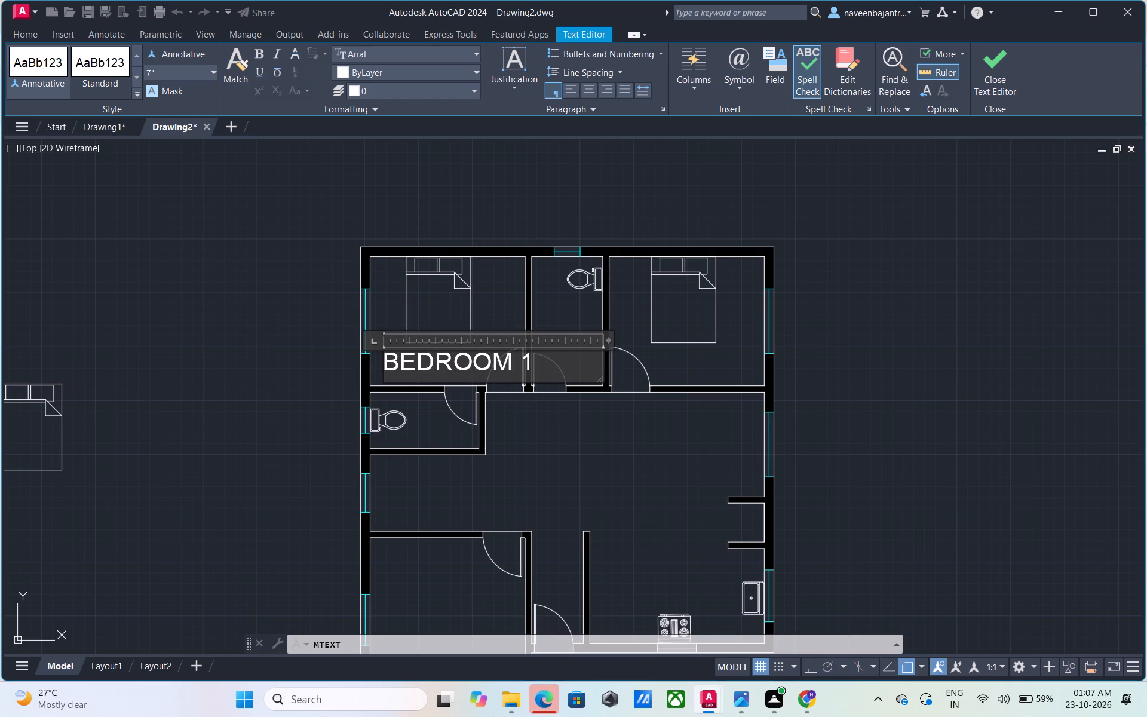
key("Return")
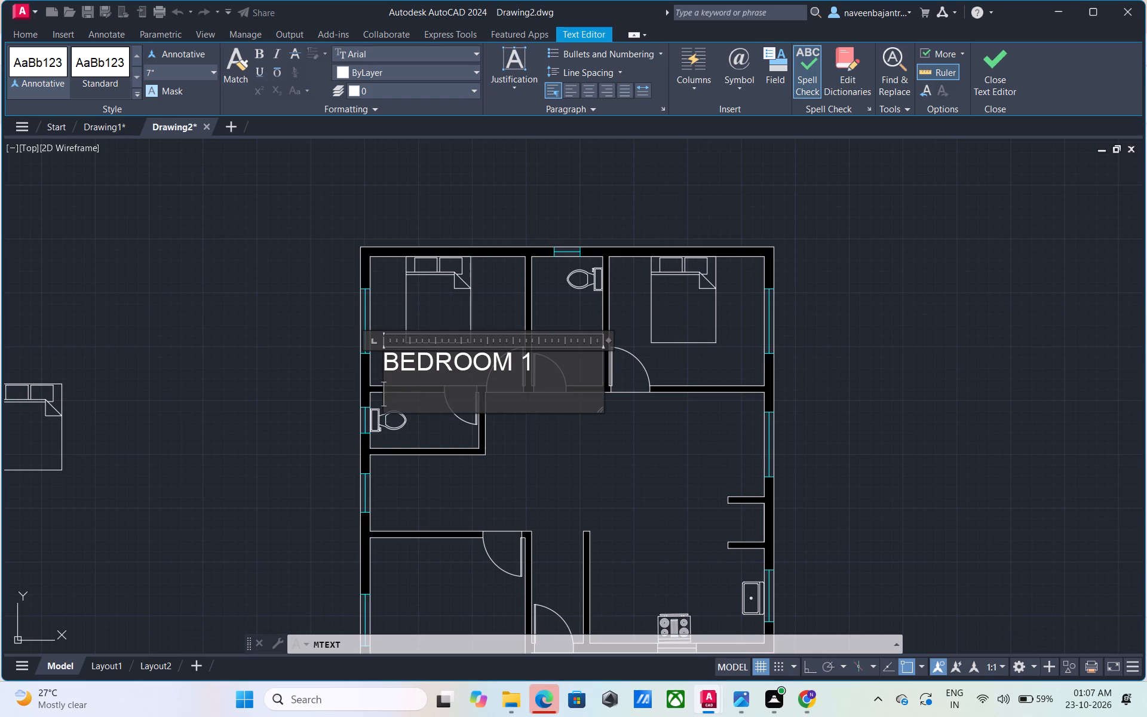
type("12'")
key("0")
key("shift+quotedbl")
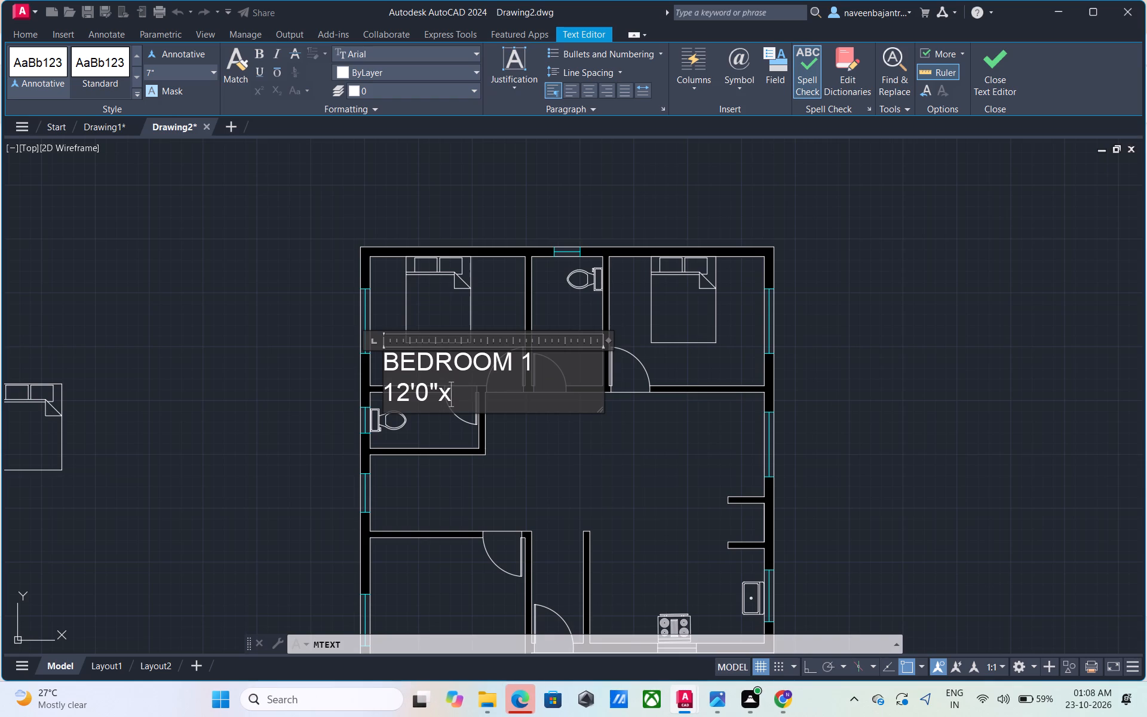
type("10'")
key("0")
key("shift+quotedbl")
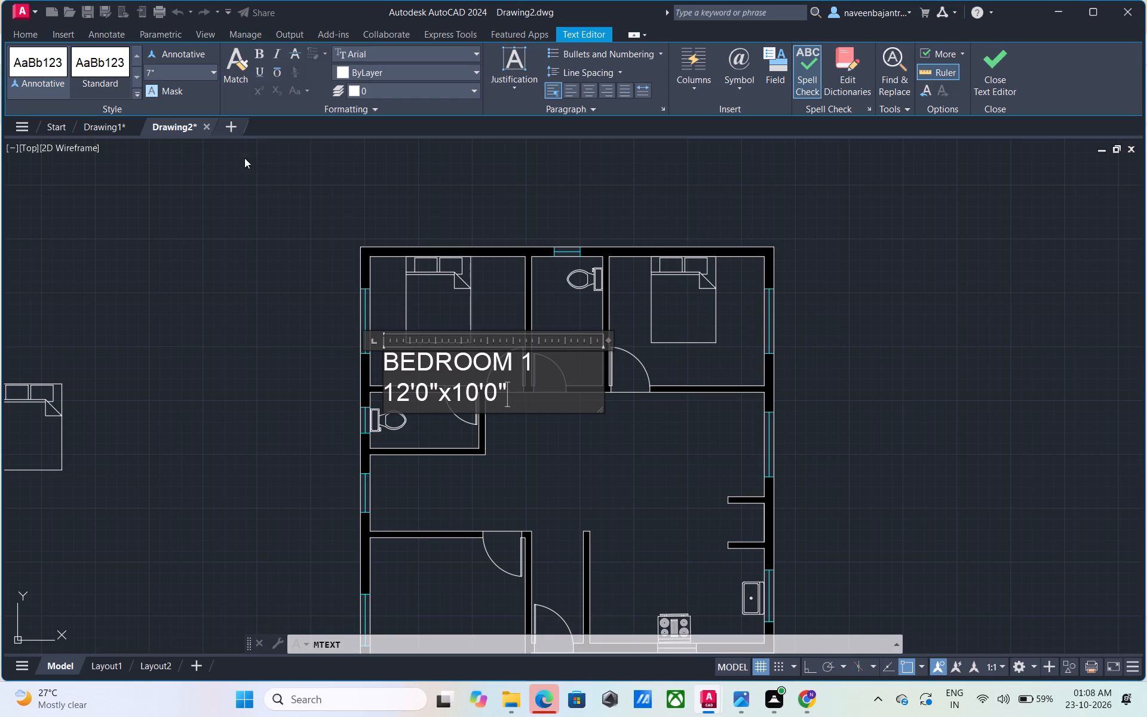
Centre both lines of the BEDROOM 1 label, make them bold and finish the text.
left_click_drag(510, 397, 391, 368)
left_click(520, 391)
left_click_drag(510, 393, 372, 369)
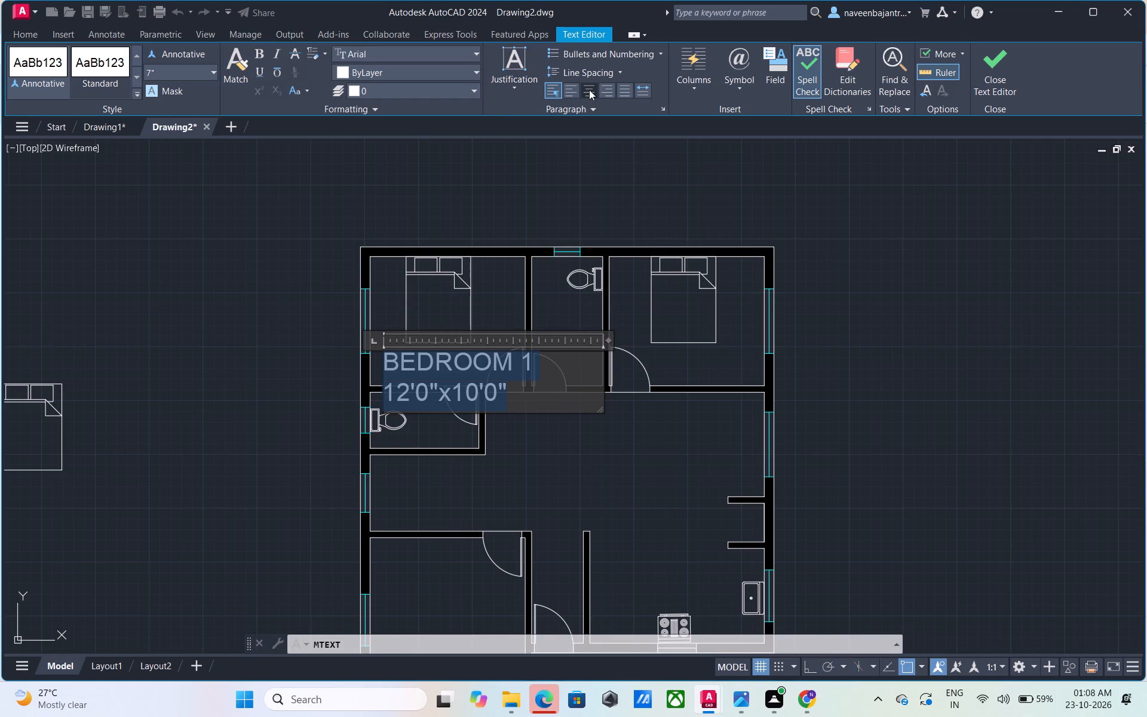
left_click(589, 90)
left_click(256, 45)
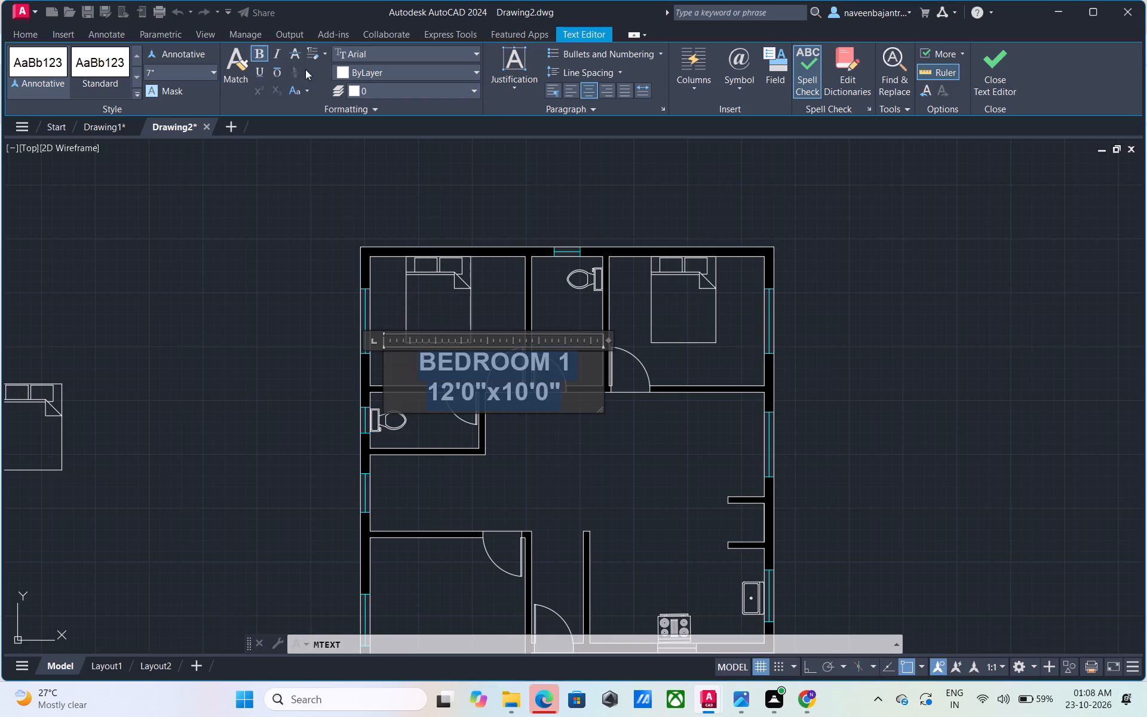
left_click(1001, 79)
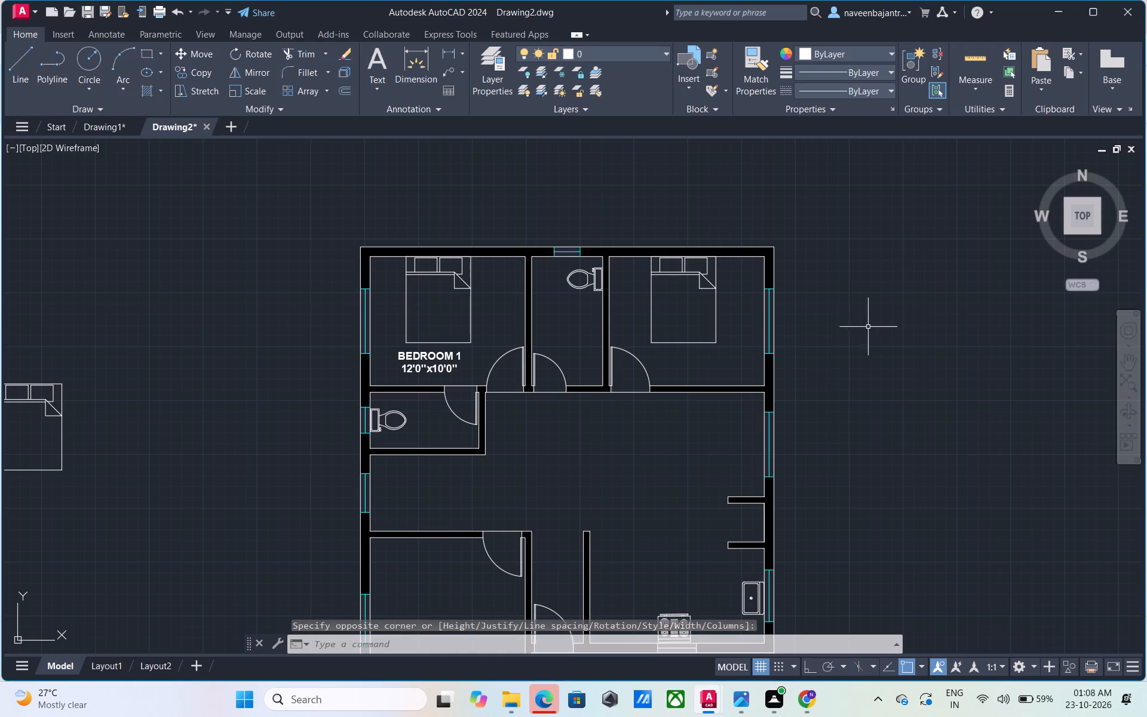
key("Escape")
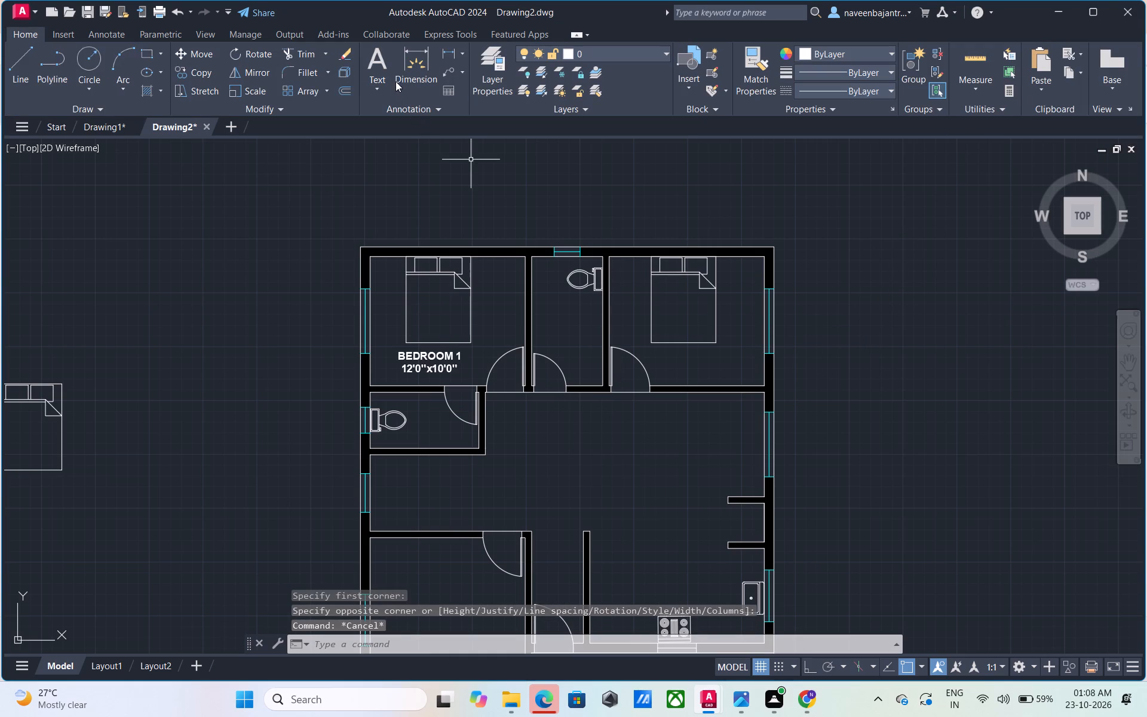
Add a 7" high multiline text label below the north toilet fixture, reading TOILET with 5'6"x10'0" on the second line.
left_click(388, 71)
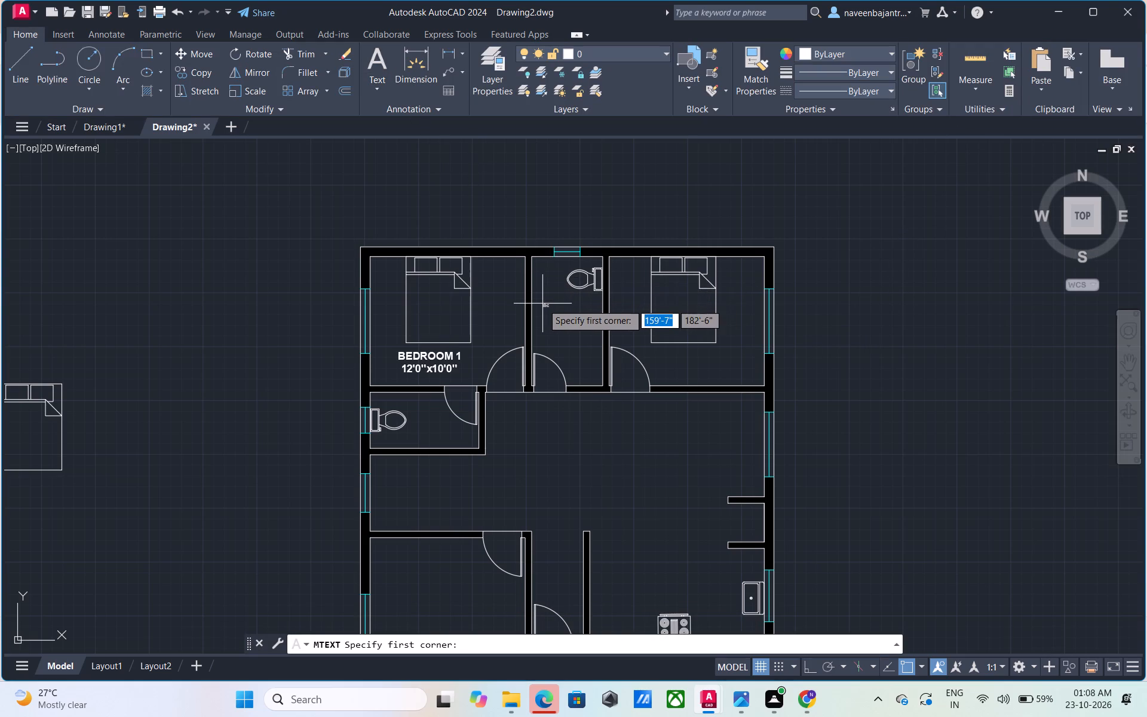
left_click(538, 305)
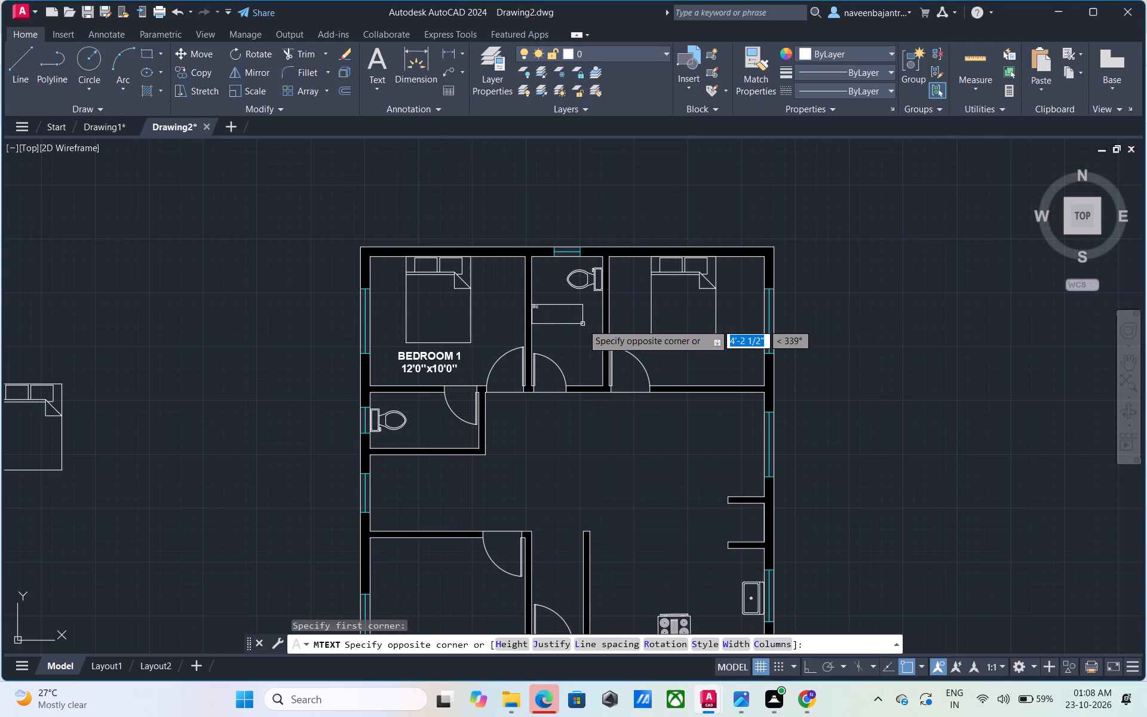
left_click(599, 334)
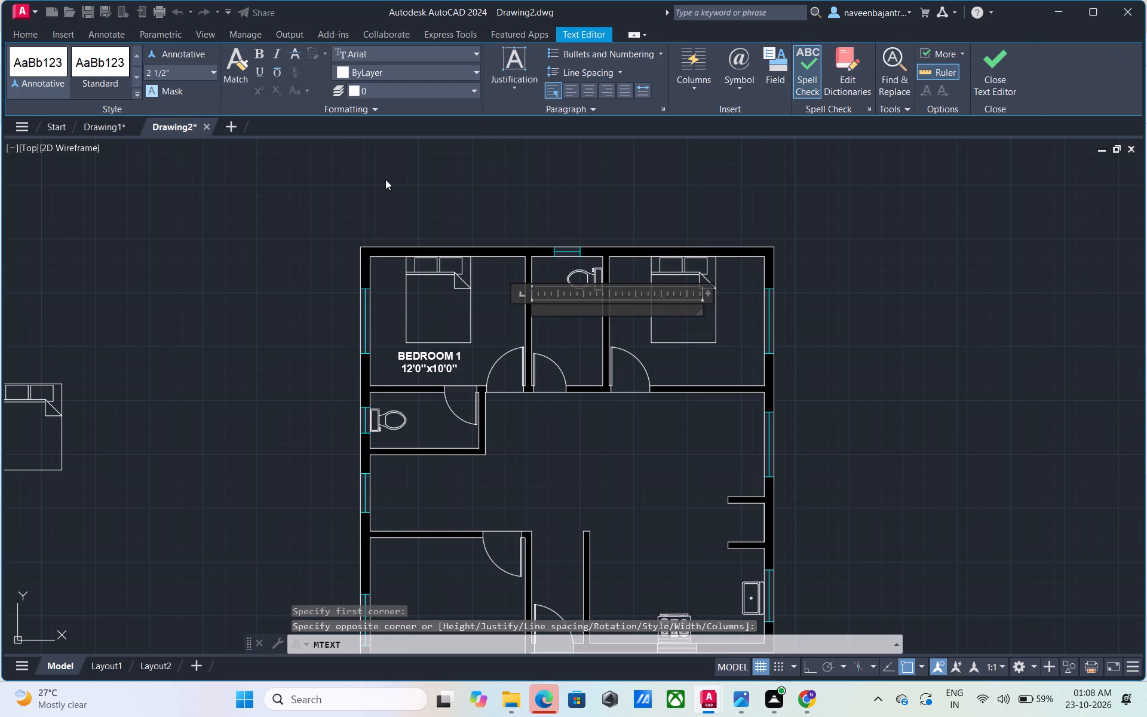
left_click(192, 73)
key("7")
key("shift+quotedbl")
key("Return")
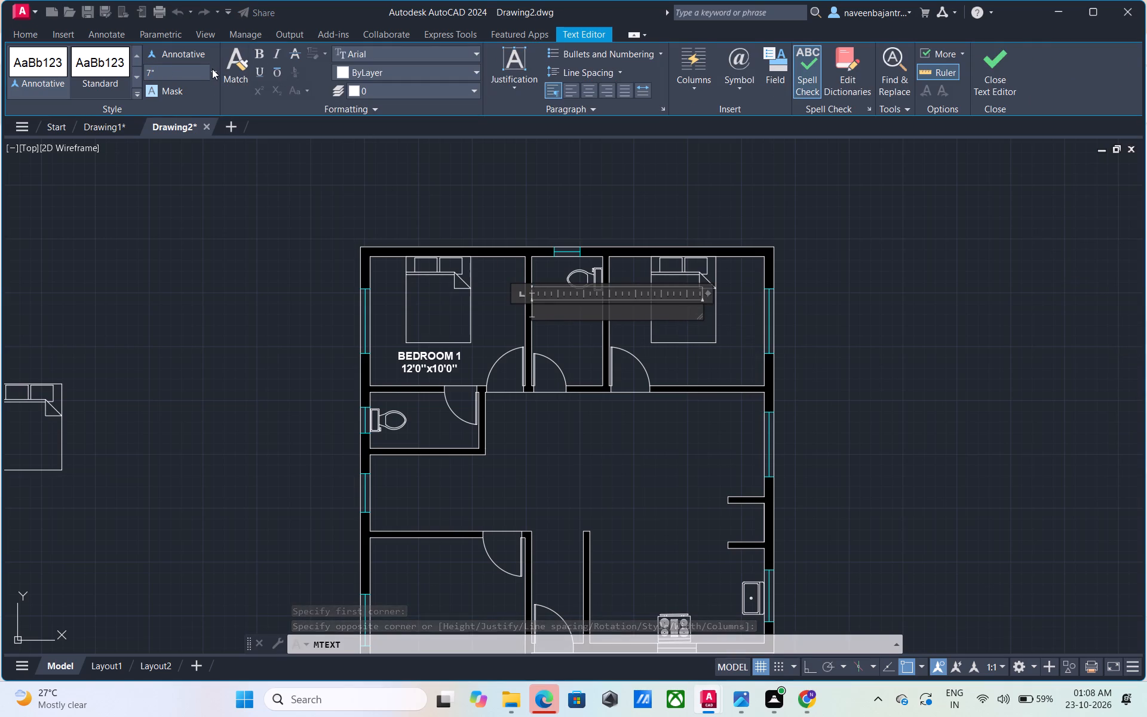
type("TOILET")
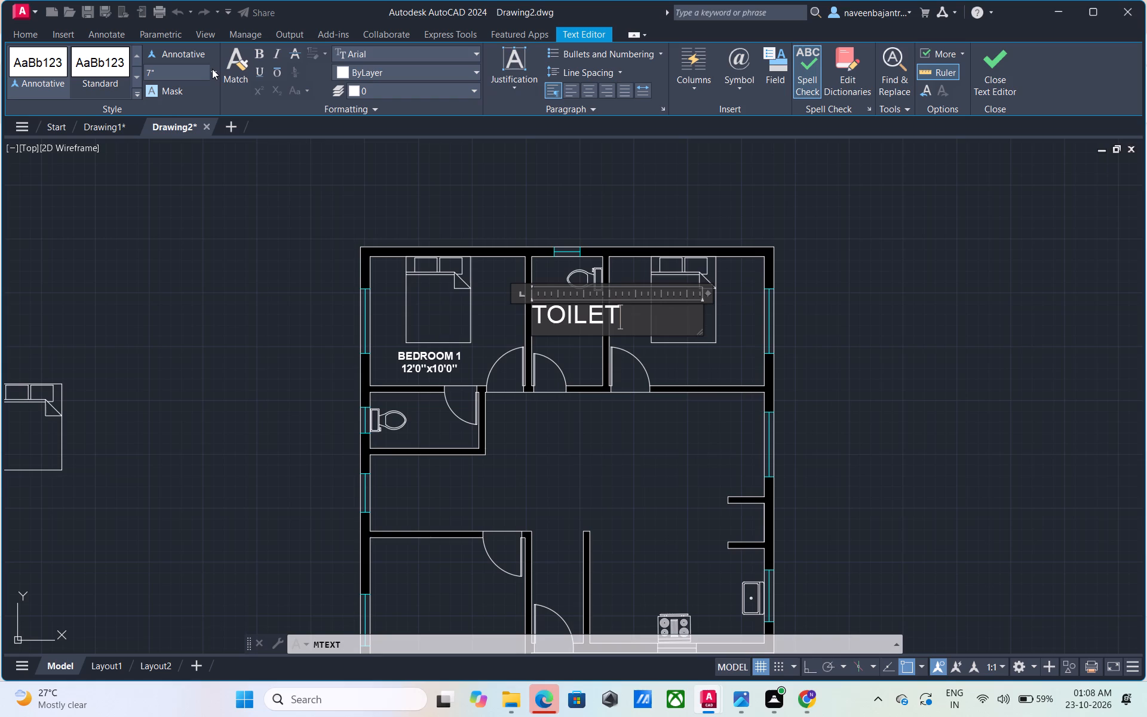
key("Return")
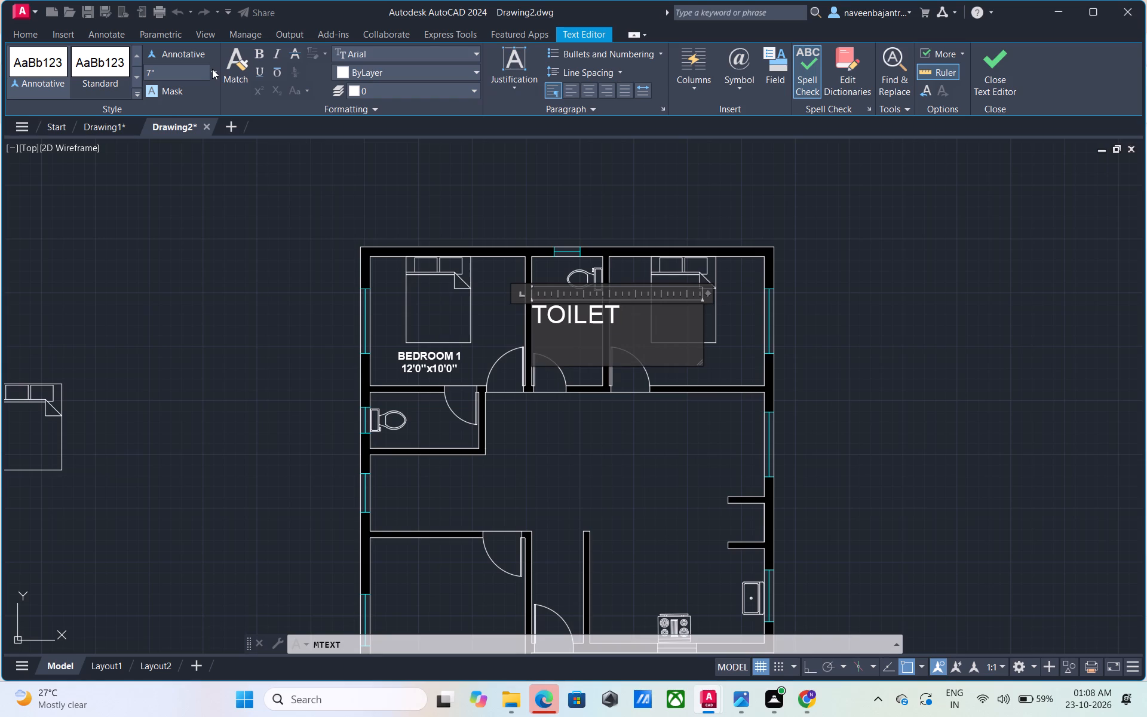
type("5'")
key("6")
key("shift+quotedbl")
key("x")
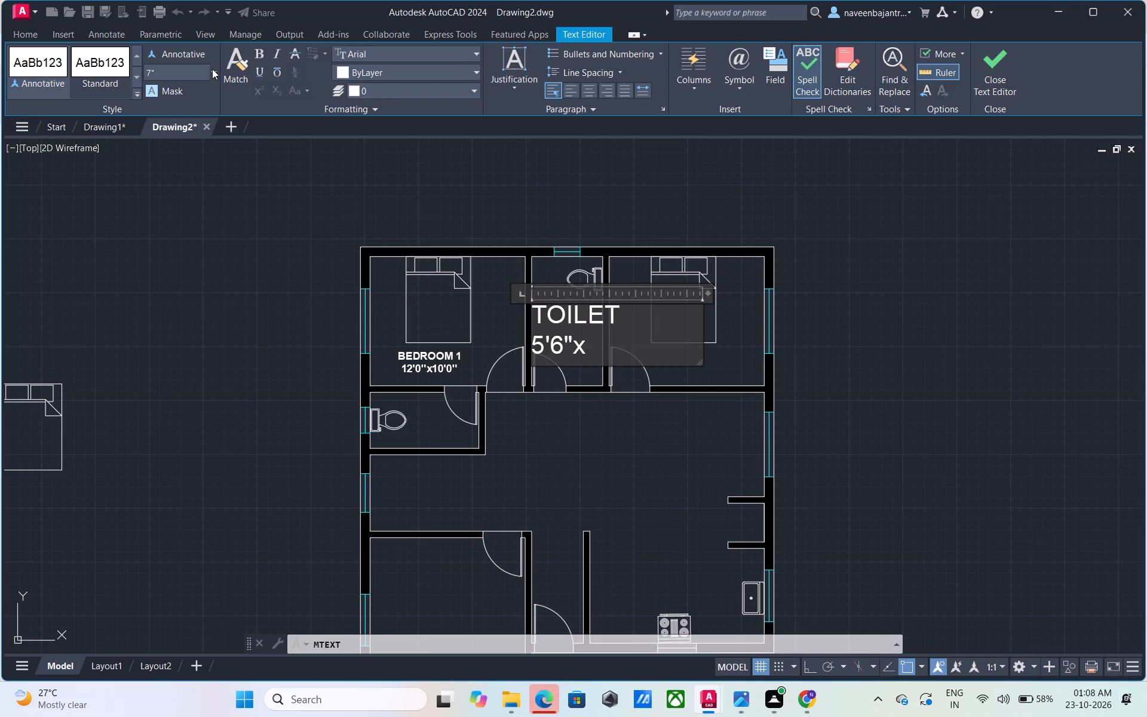
type("10'0")
key("shift+quotedbl")
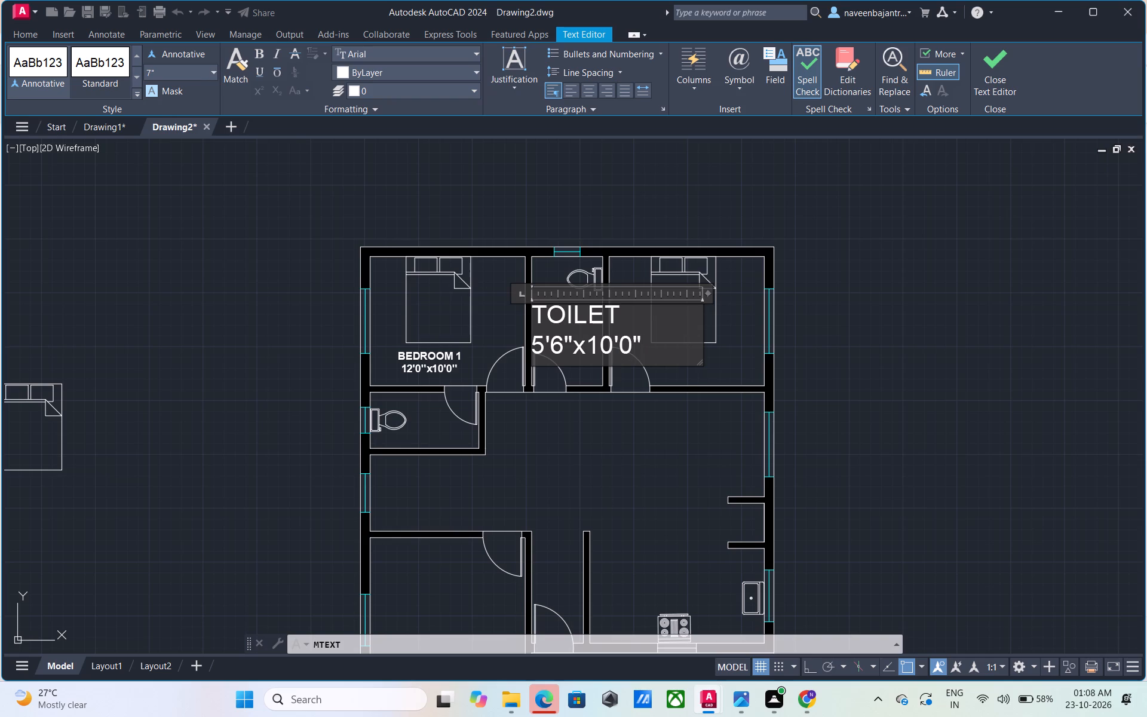
Centre both lines of the TOILET label, make them bold and finish the text.
left_click_drag(645, 341, 532, 318)
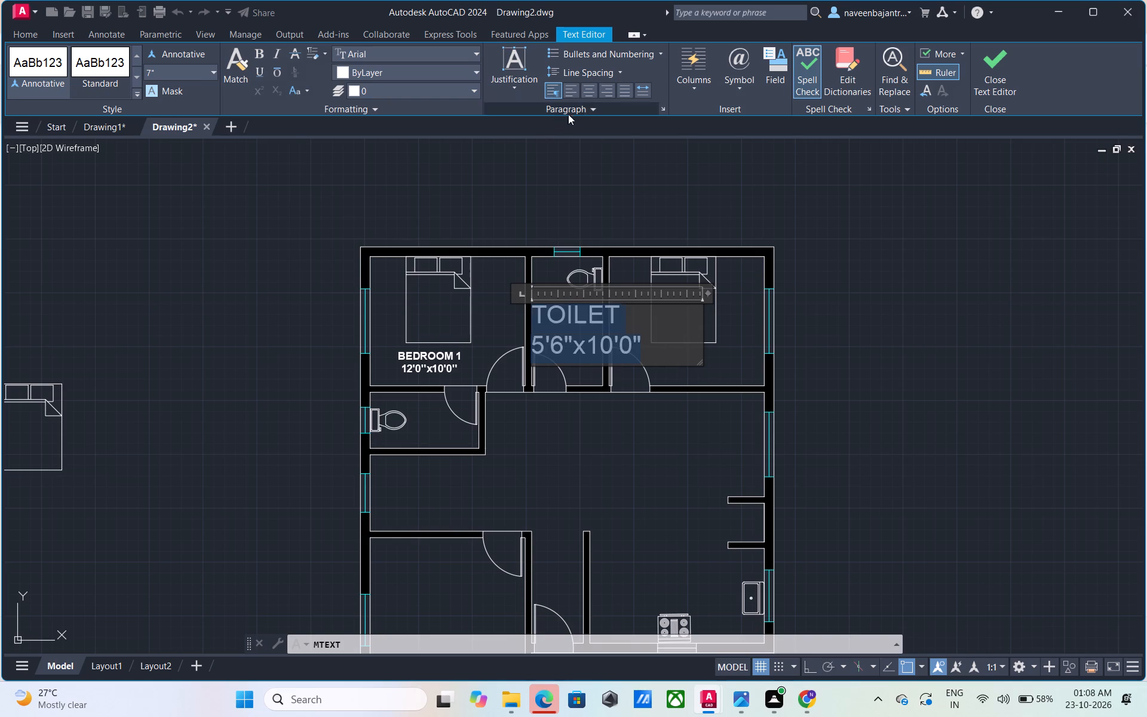
left_click(590, 91)
left_click(258, 58)
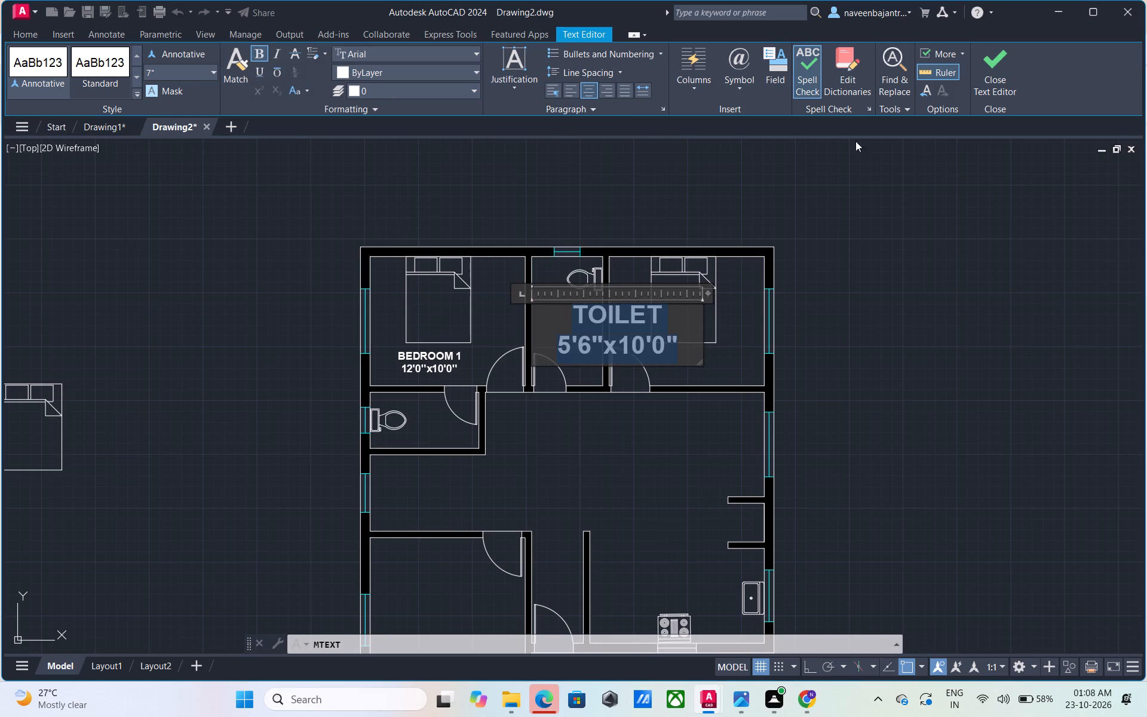
left_click(978, 86)
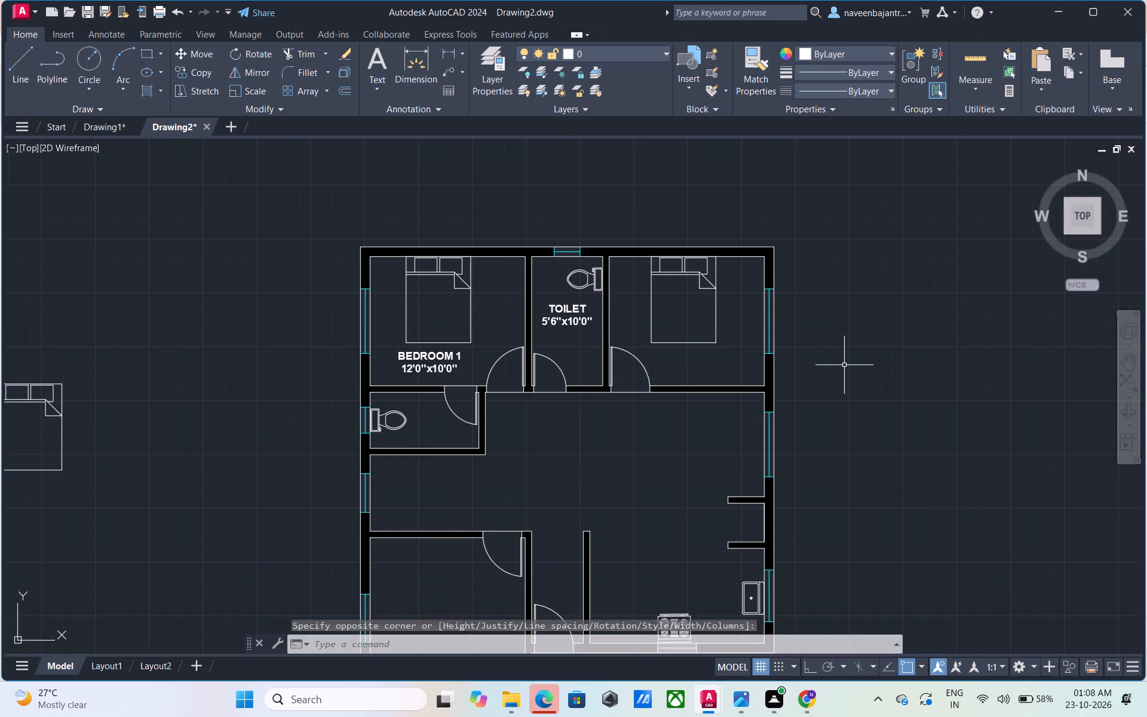
Add a 7" high multiline text label below the northeast bedroom's bed, reading BEDROOM 2 with 12'0'x10'0" on the second line.
left_click(376, 63)
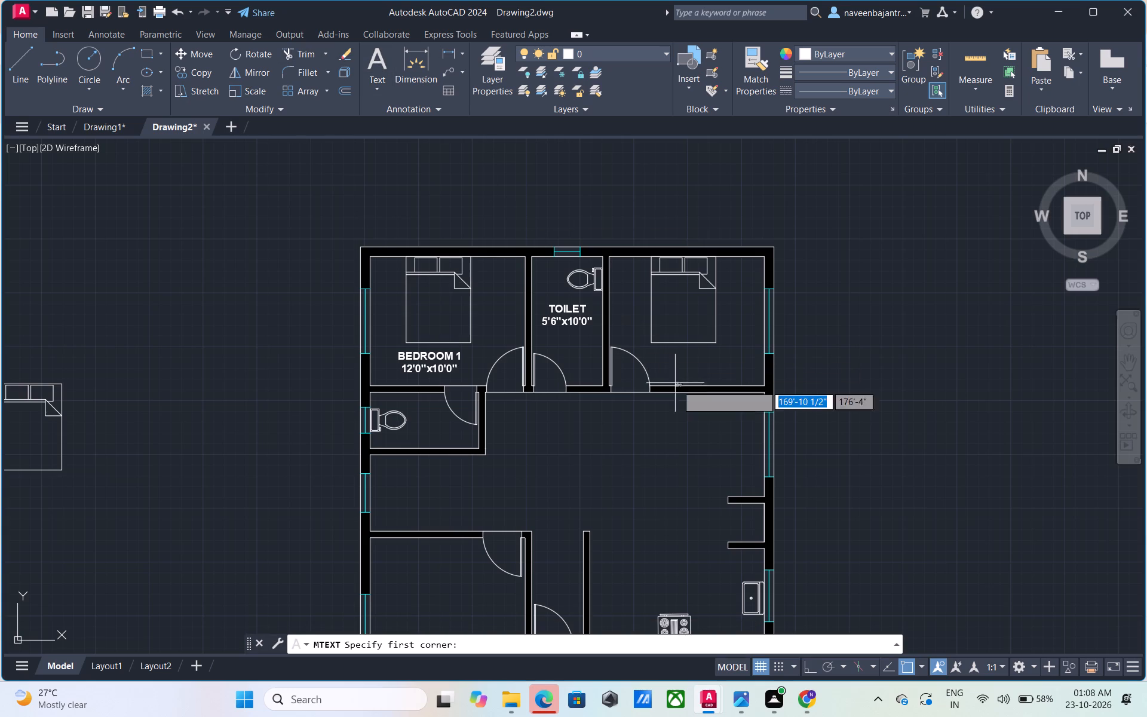
left_click(654, 351)
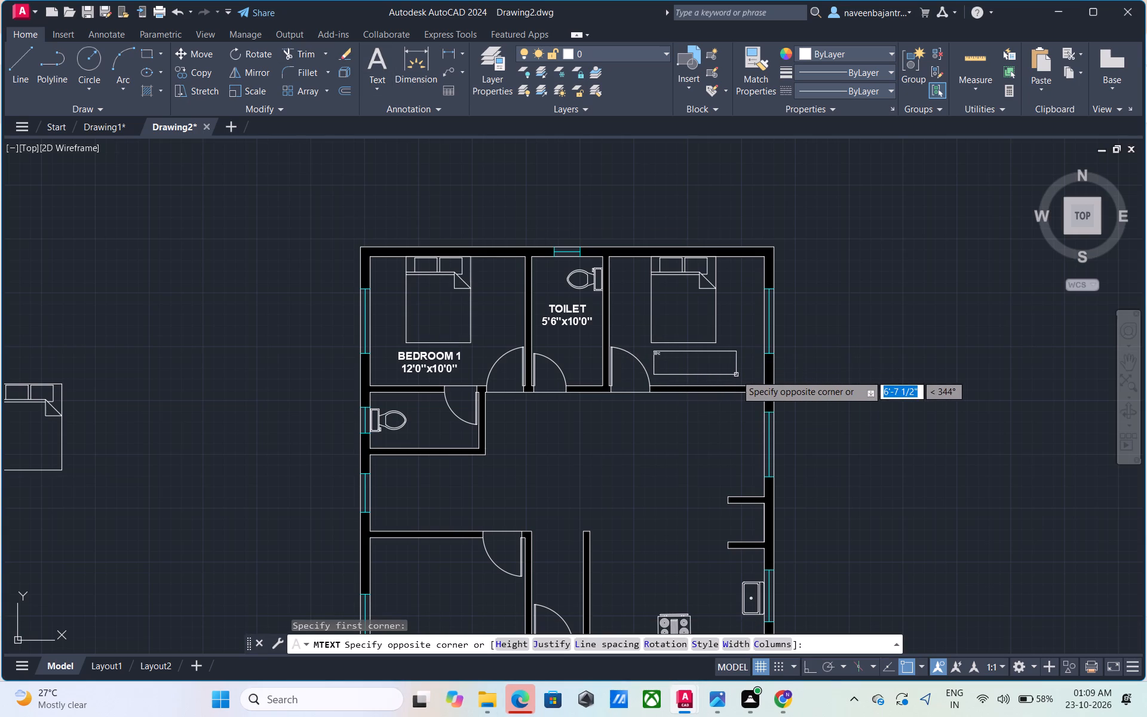
left_click(752, 378)
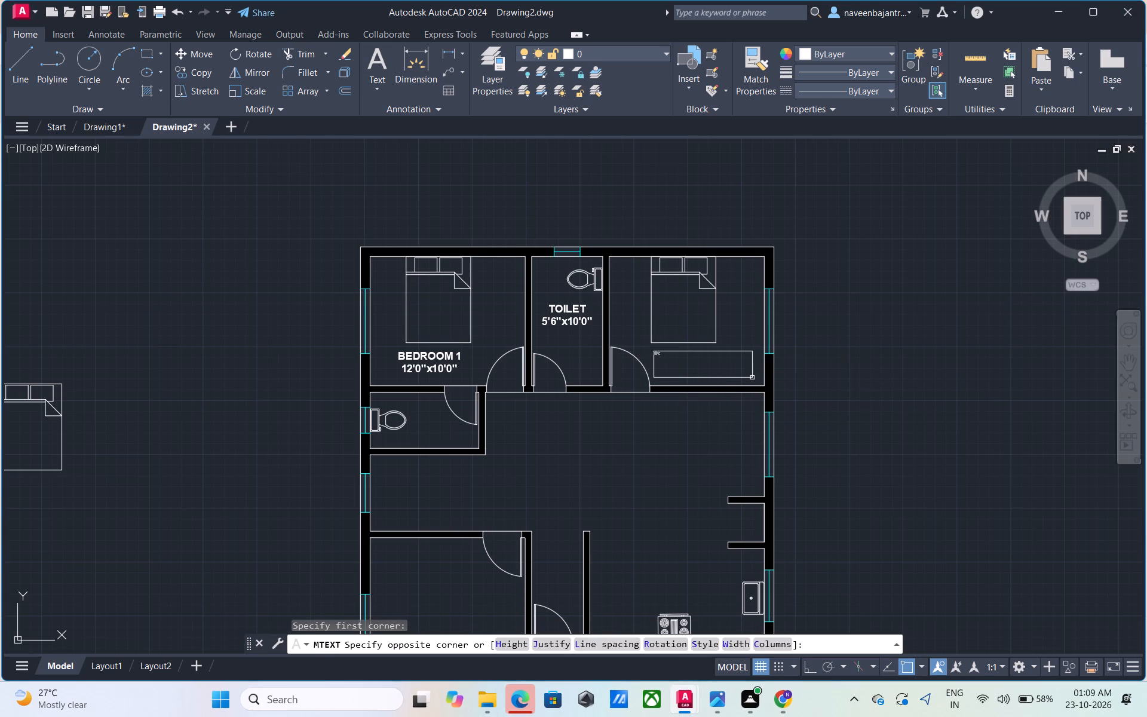
left_click(191, 75)
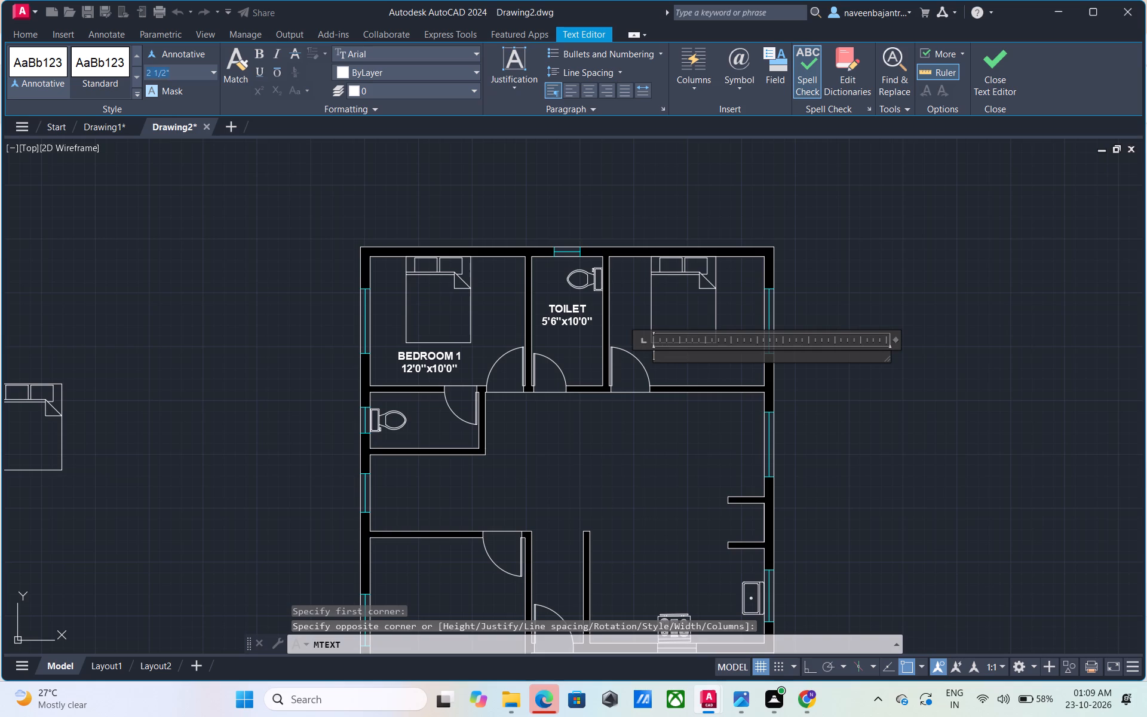
type("7\"")
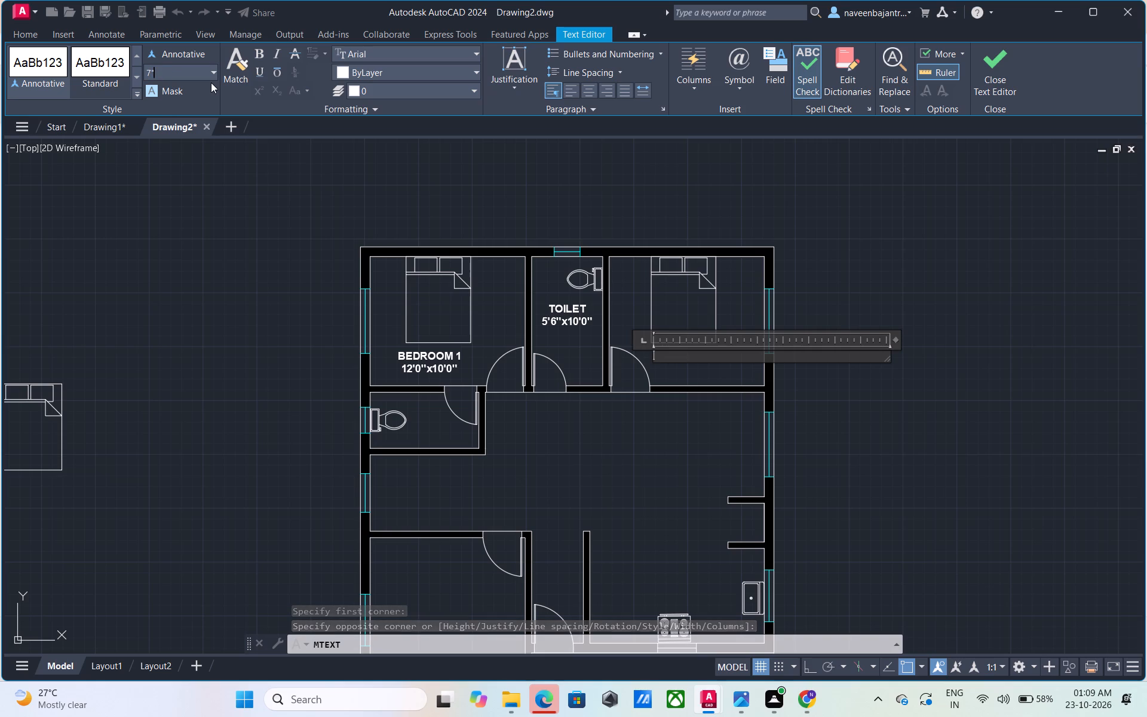
key("Return")
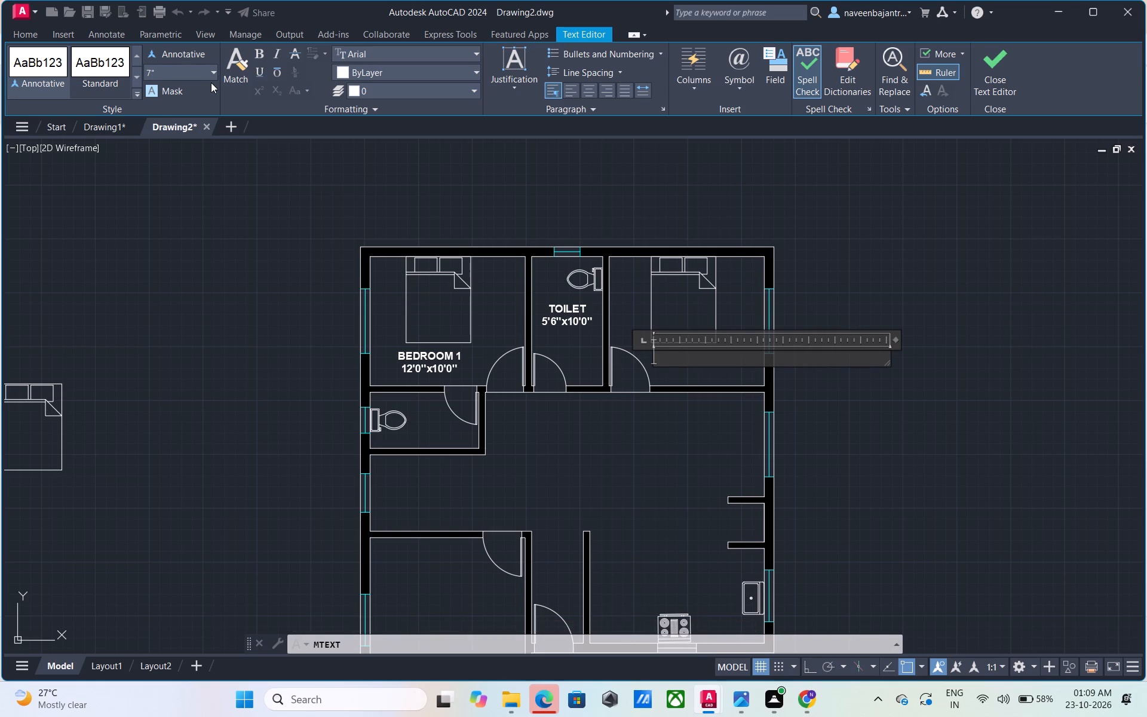
type("BEDROOM")
key("space")
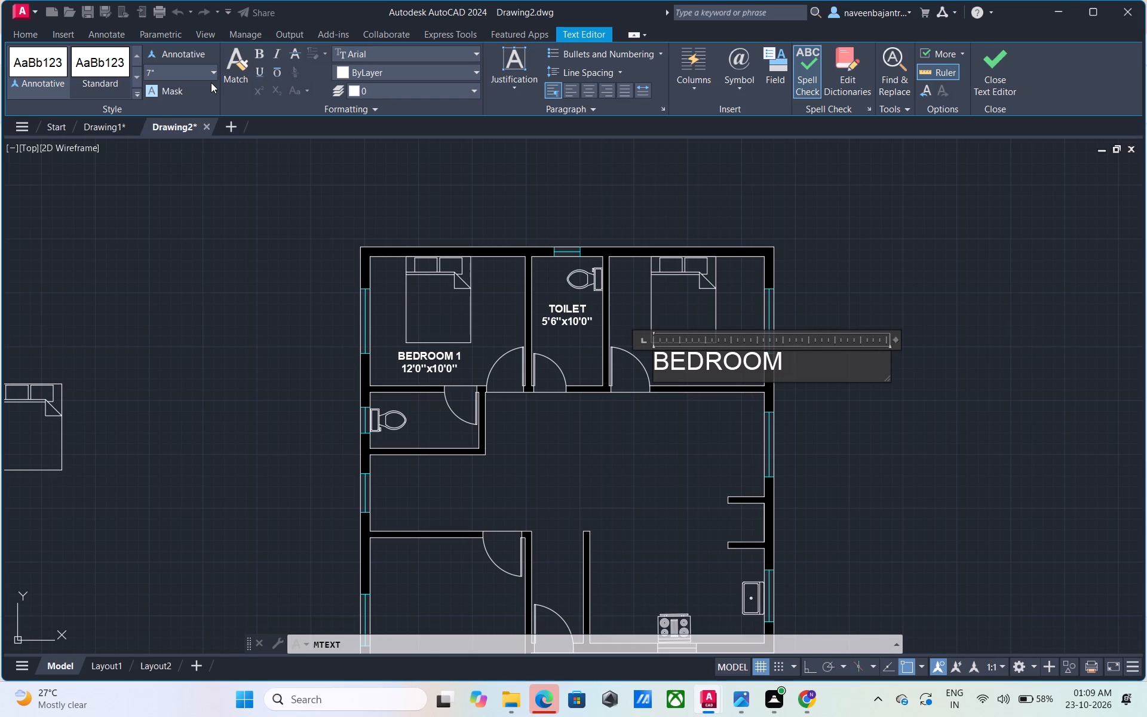
key("2")
key("Return")
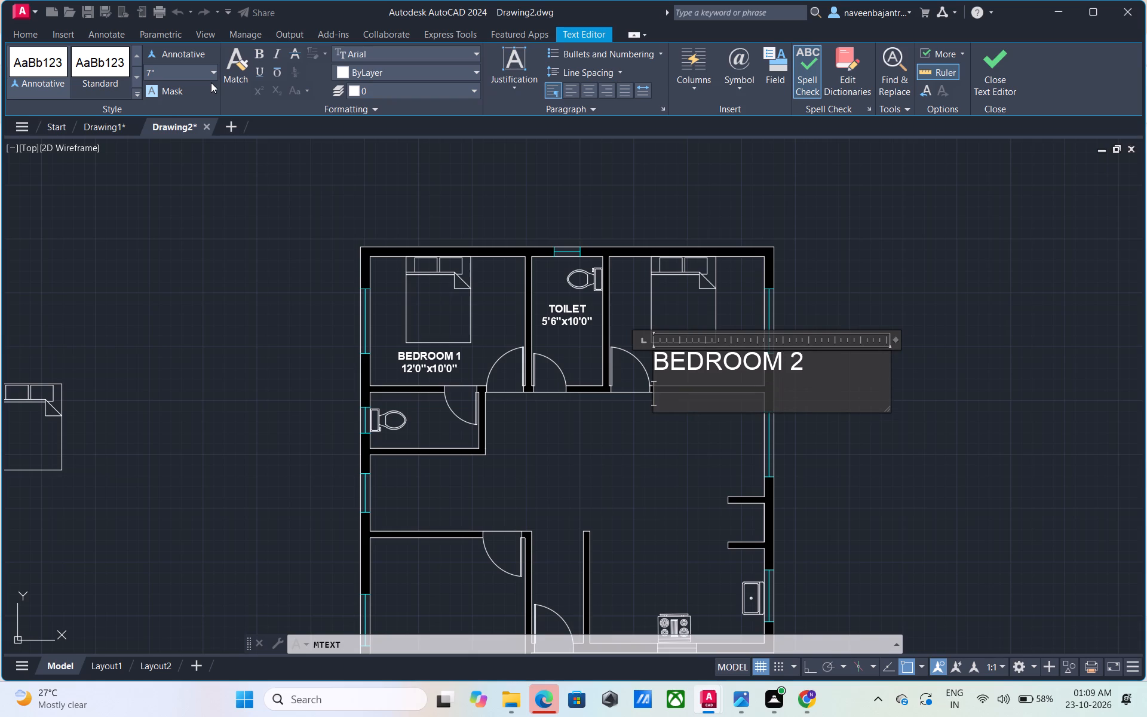
type("12'0")
key("apostrophe")
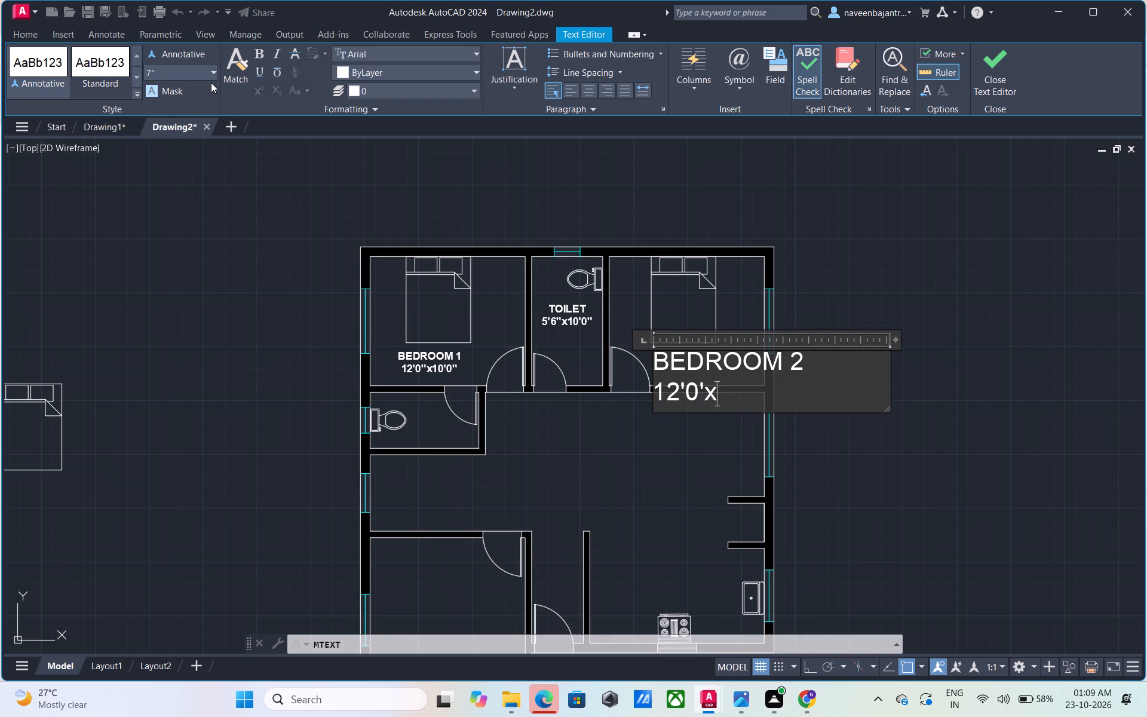
type("10'0")
key("apostrophe")
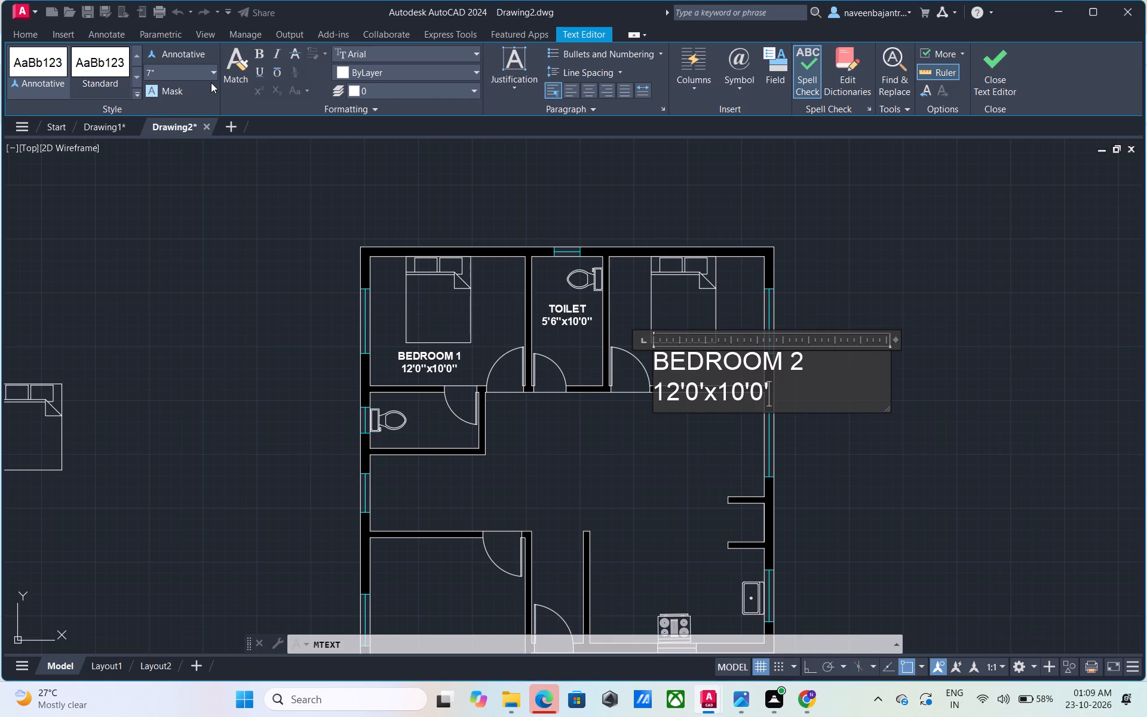
key("BackSpace")
key("shift+quotedbl")
Centre both lines of the BEDROOM 2 label, make them bold and finish the text.
left_click_drag(776, 396, 668, 366)
left_click_drag(668, 366, 655, 363)
left_click(597, 90)
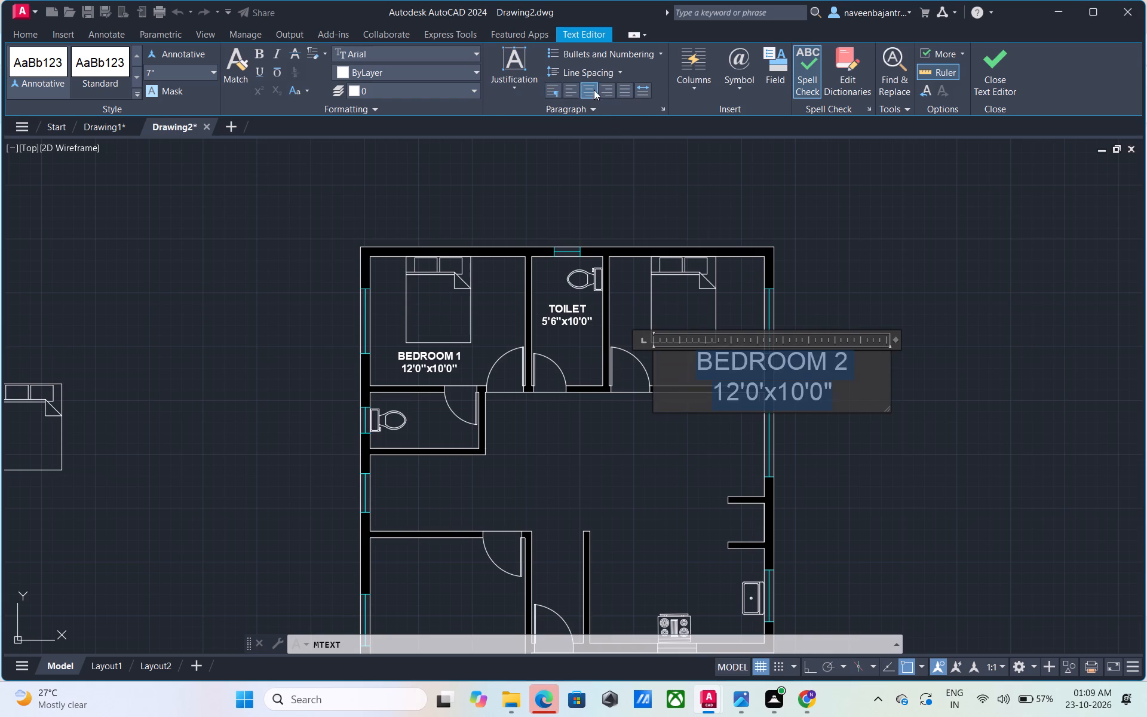
left_click(256, 48)
left_click(986, 69)
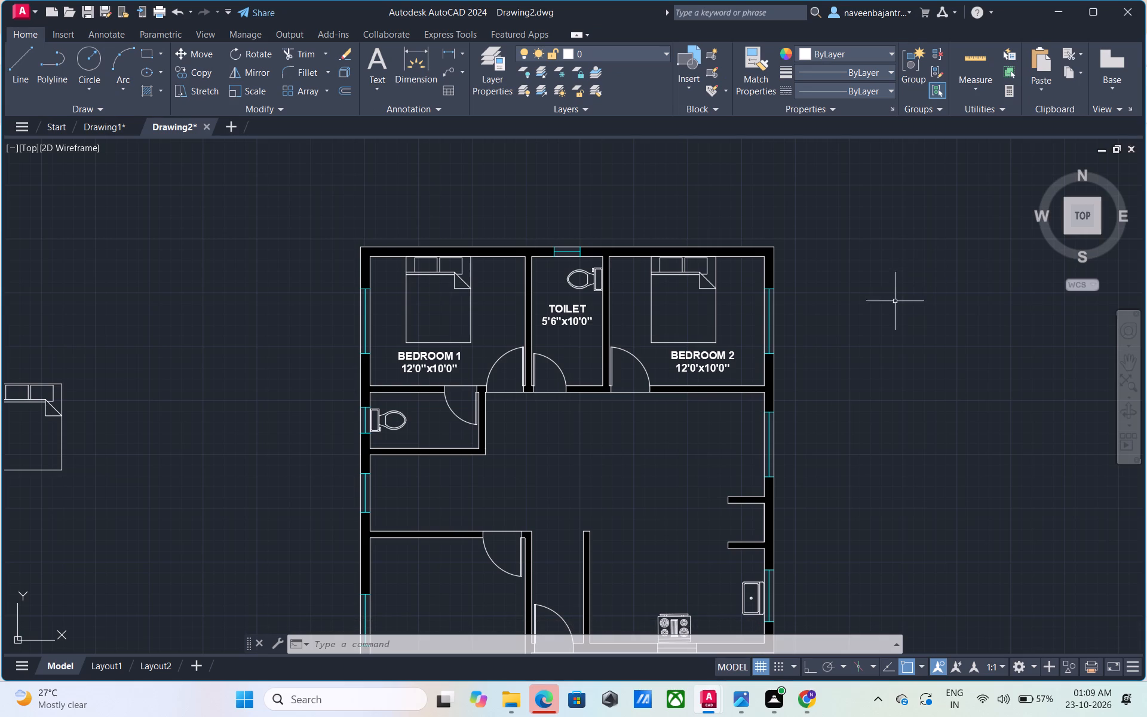
Draw a horizontal line about 12' long, with Ortho on, eastward from the middle of the west window below the west toilet.
middle_click(602, 465)
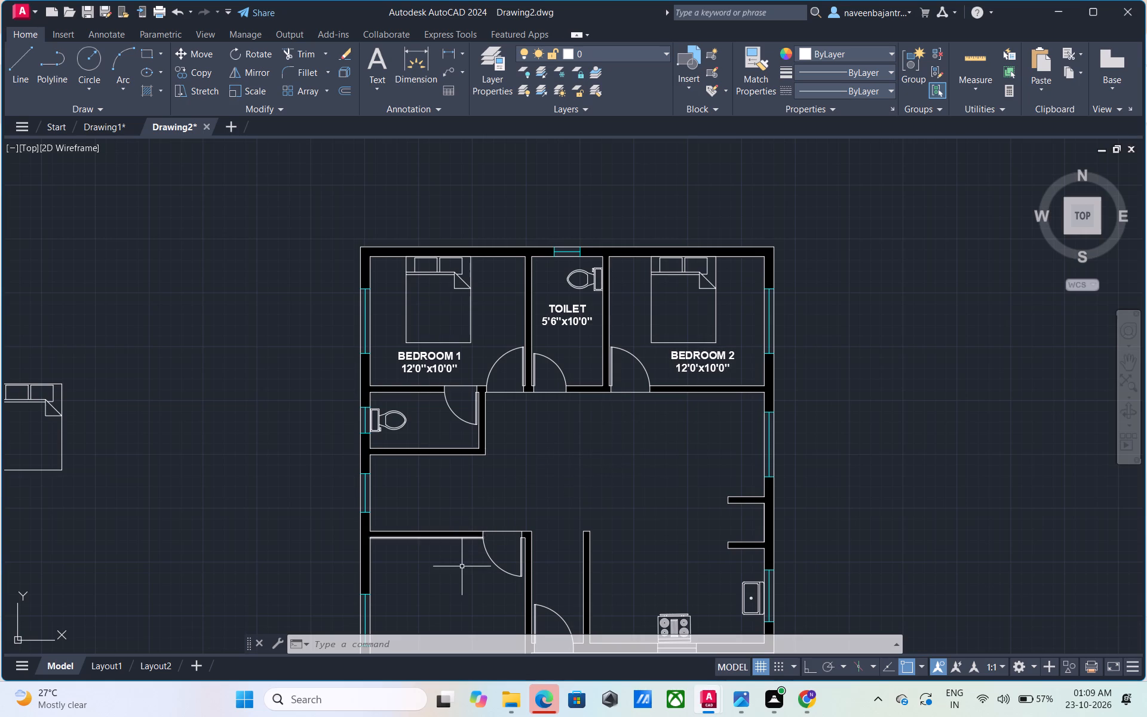
middle_click_drag(462, 566, 521, 436)
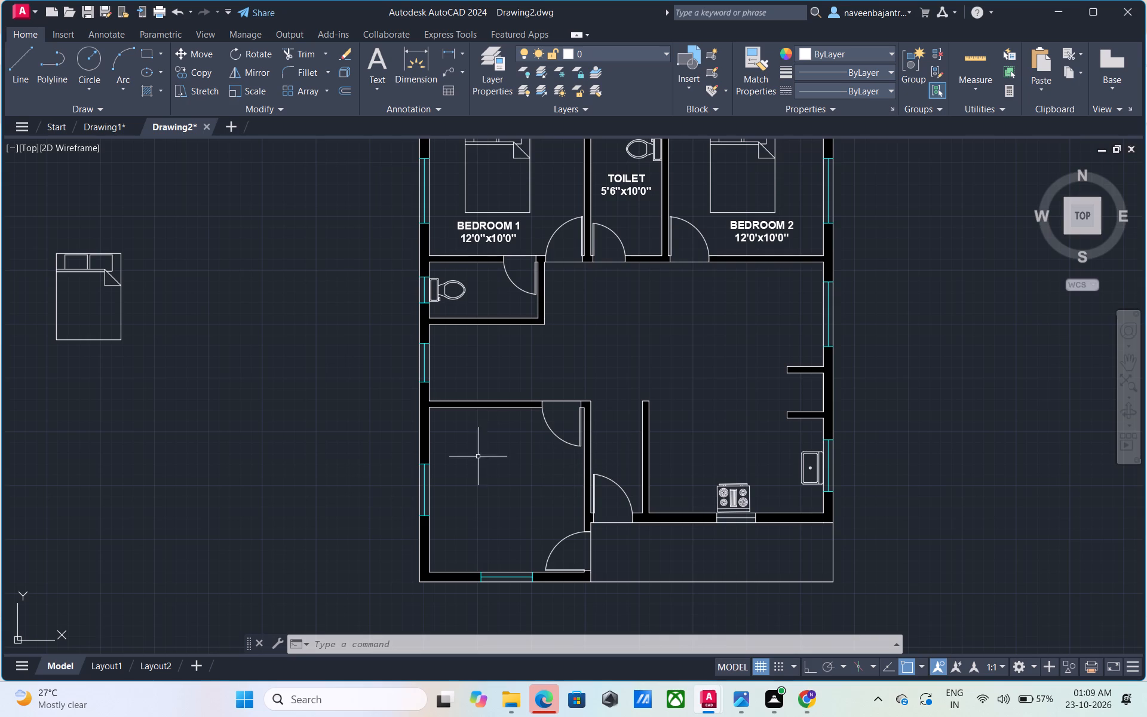
scroll(419, 361, "up", 1)
key("Escape")
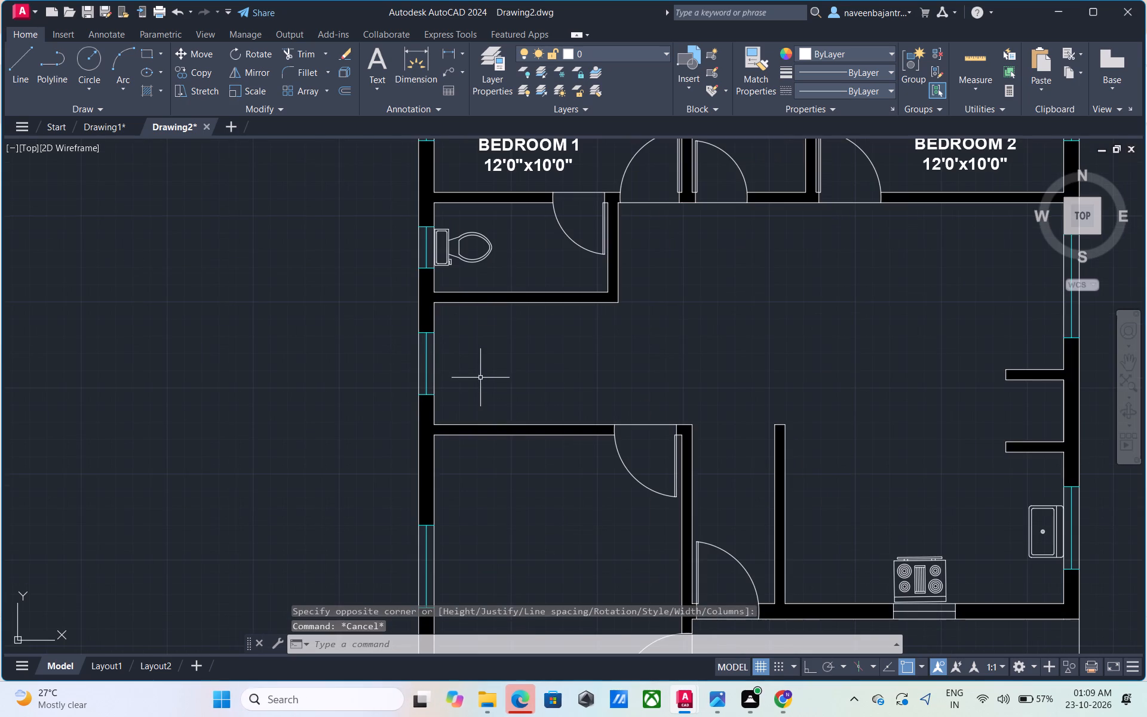
type("L")
key("space")
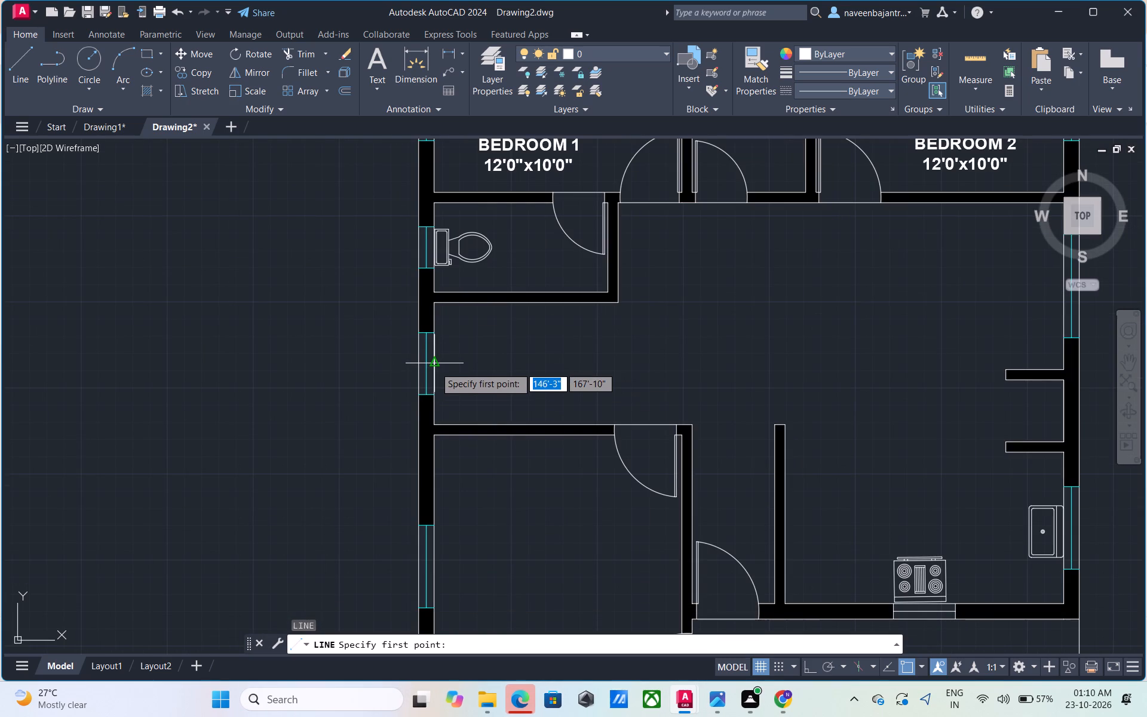
left_click(435, 367)
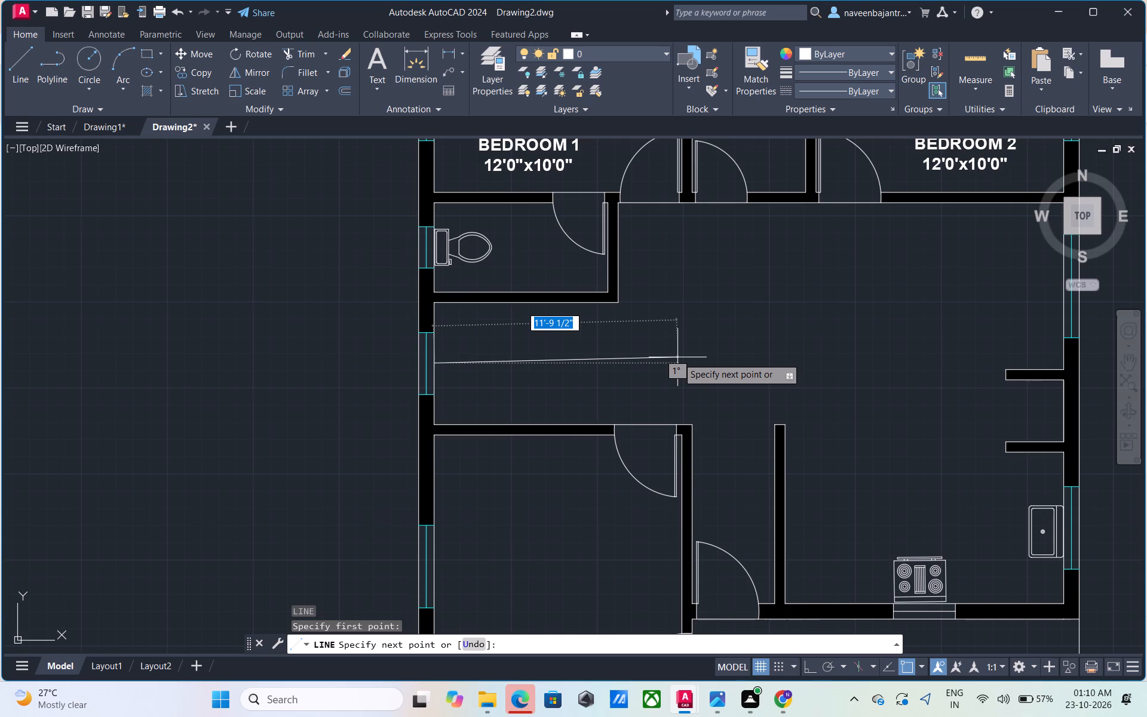
key("F8")
left_click(680, 360)
key("Escape")
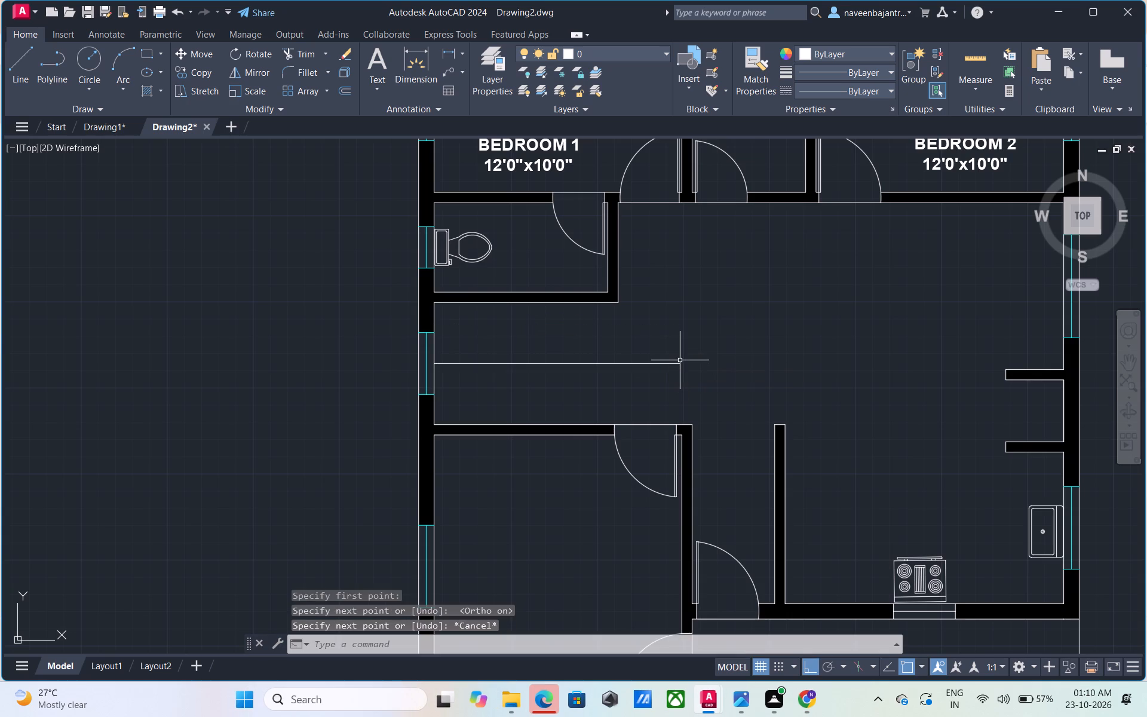
Draw a vertical line across the space below the west toilet, from the southwest room's door opening up to the toilet's south wall.
type("L")
key("space")
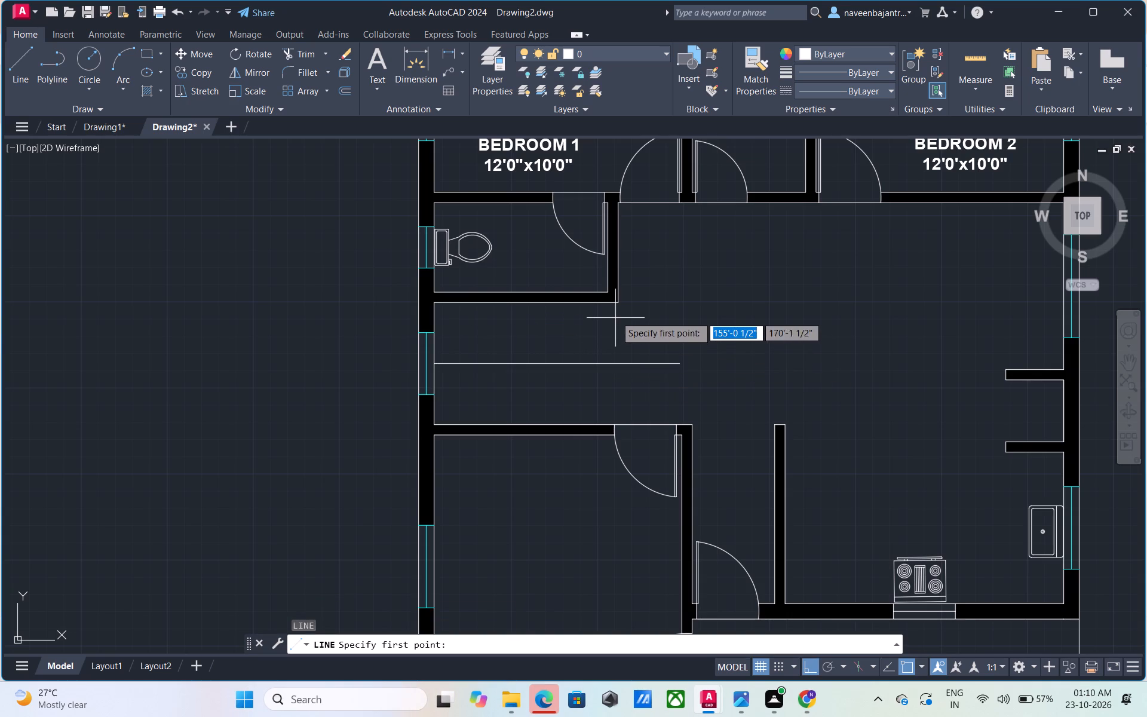
left_click(612, 423)
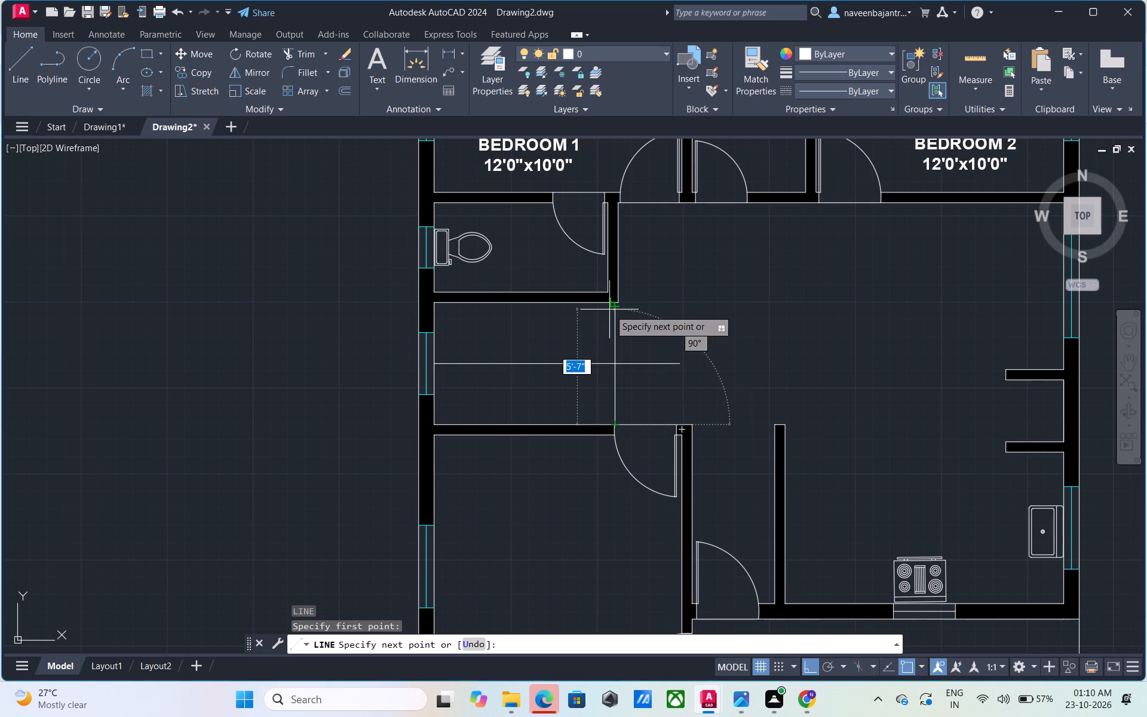
left_click(614, 305)
key("Escape")
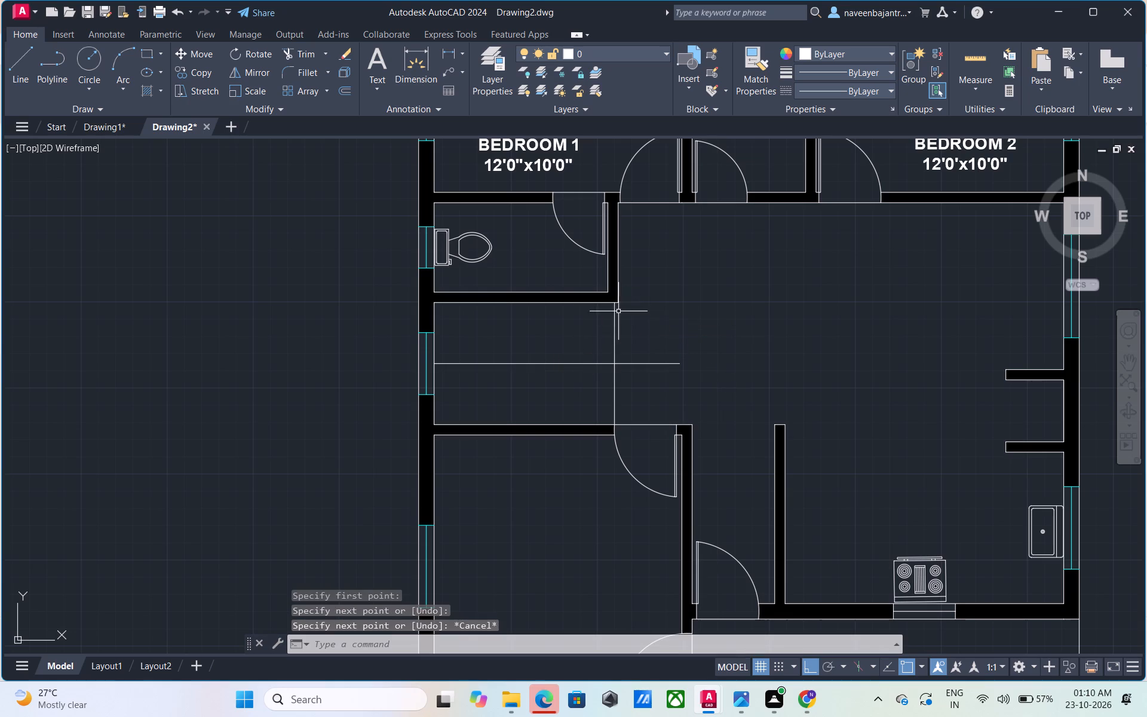
Trim the part of the horizontal line that extends east of the new vertical line.
type("TR")
key("space")
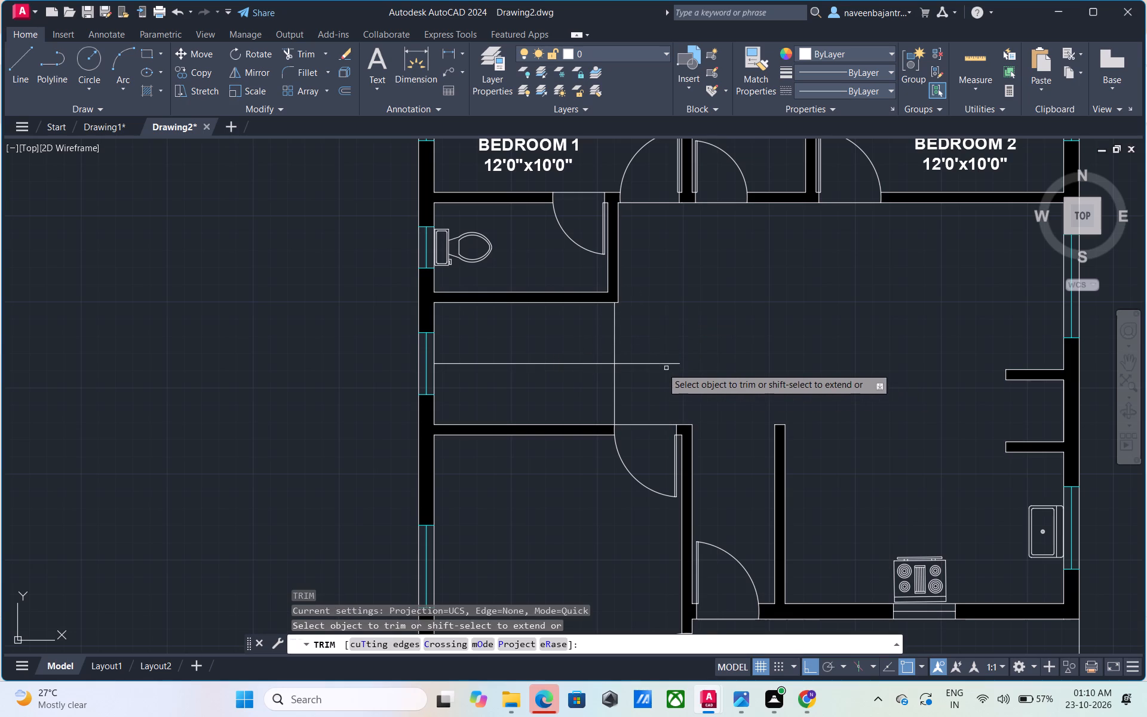
left_click(651, 363)
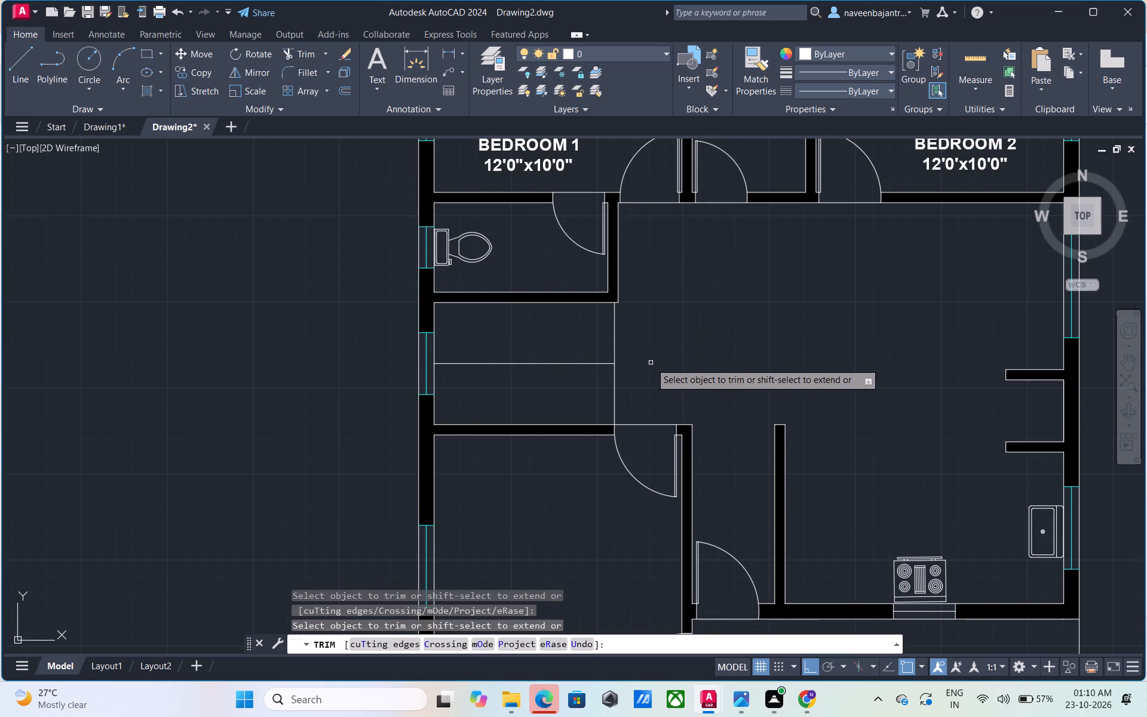
key("Escape")
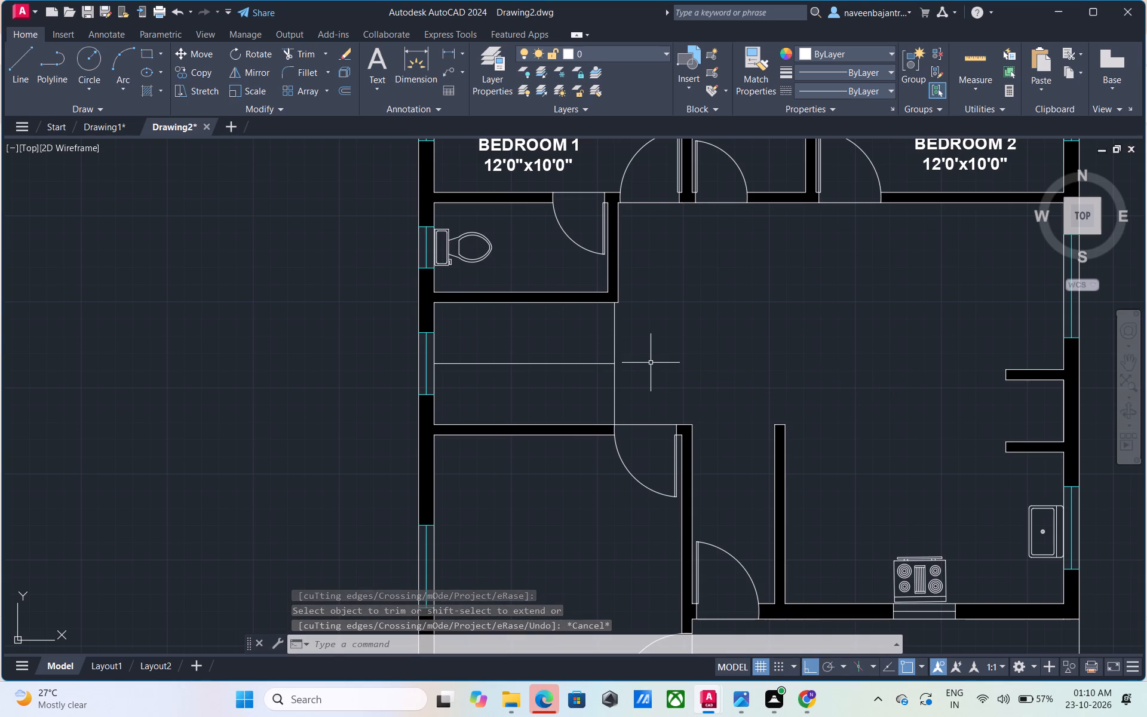
key("Escape")
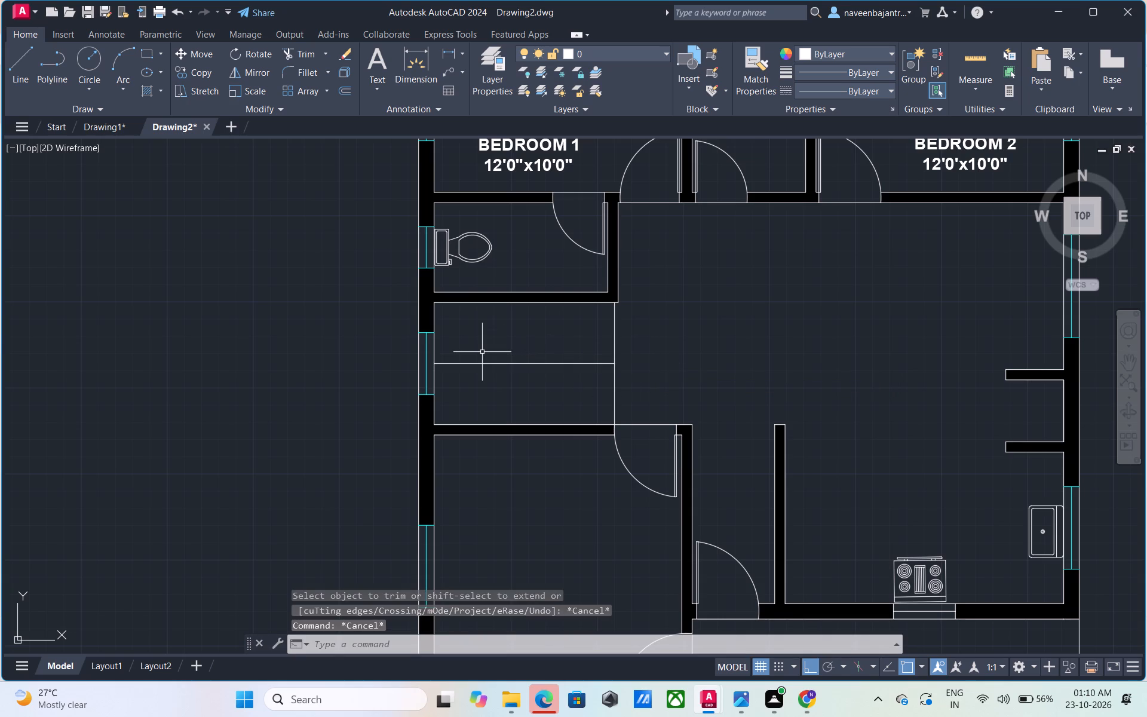
Draw a line 3' east along the toilet's south wall from the alcove's northwest corner, continuing straight down to the opposite wall.
type("L")
key("space")
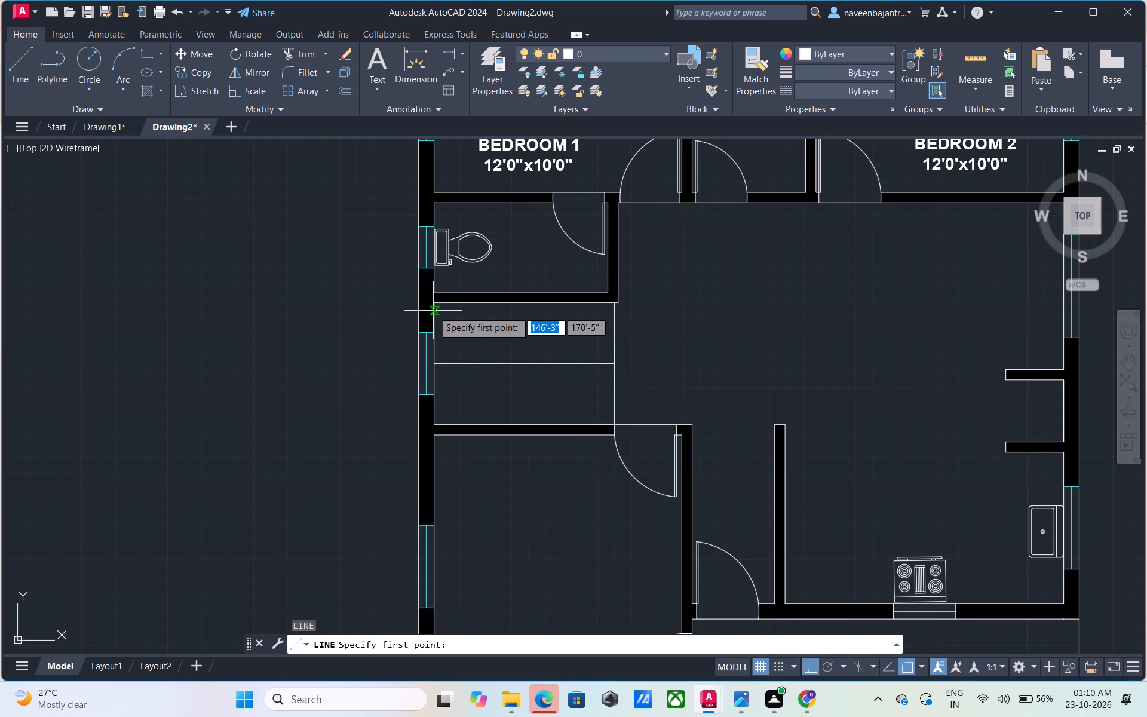
left_click(433, 305)
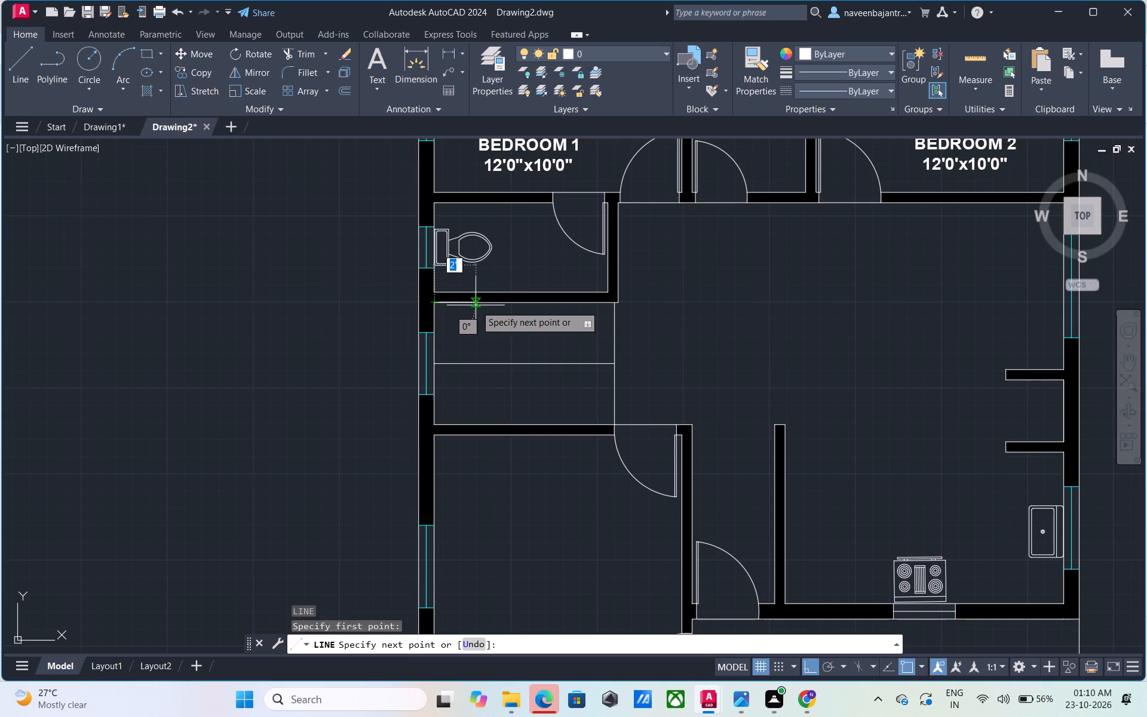
type("3'")
key("Return")
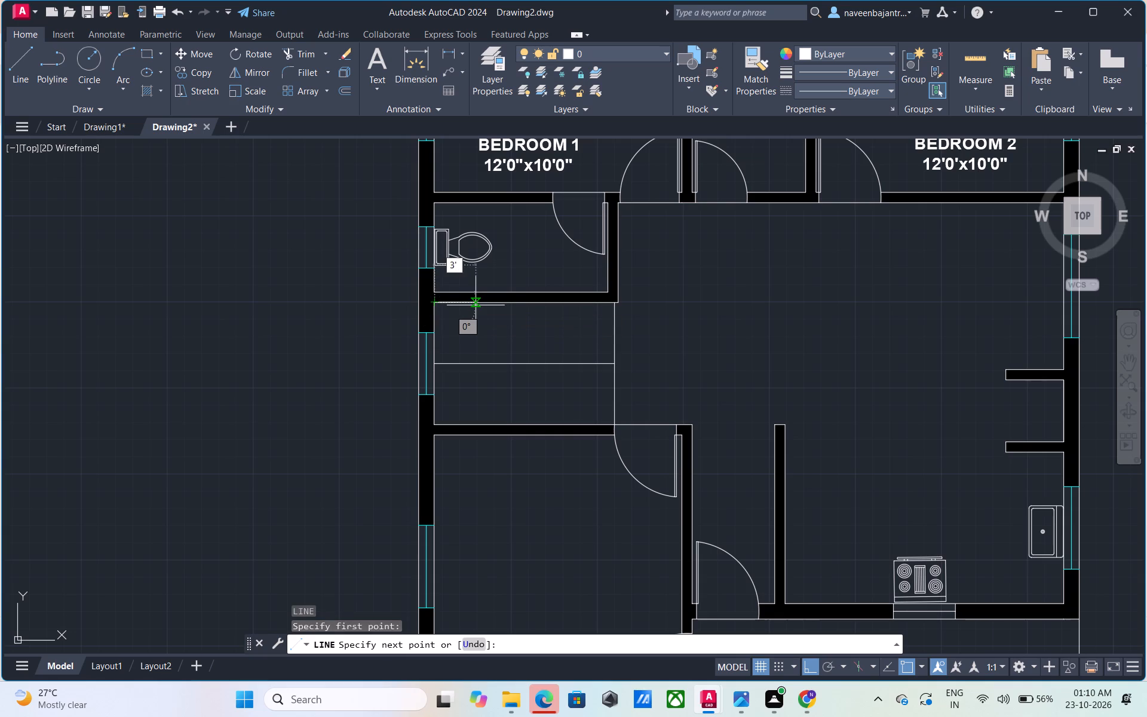
left_click(498, 423)
key("Escape")
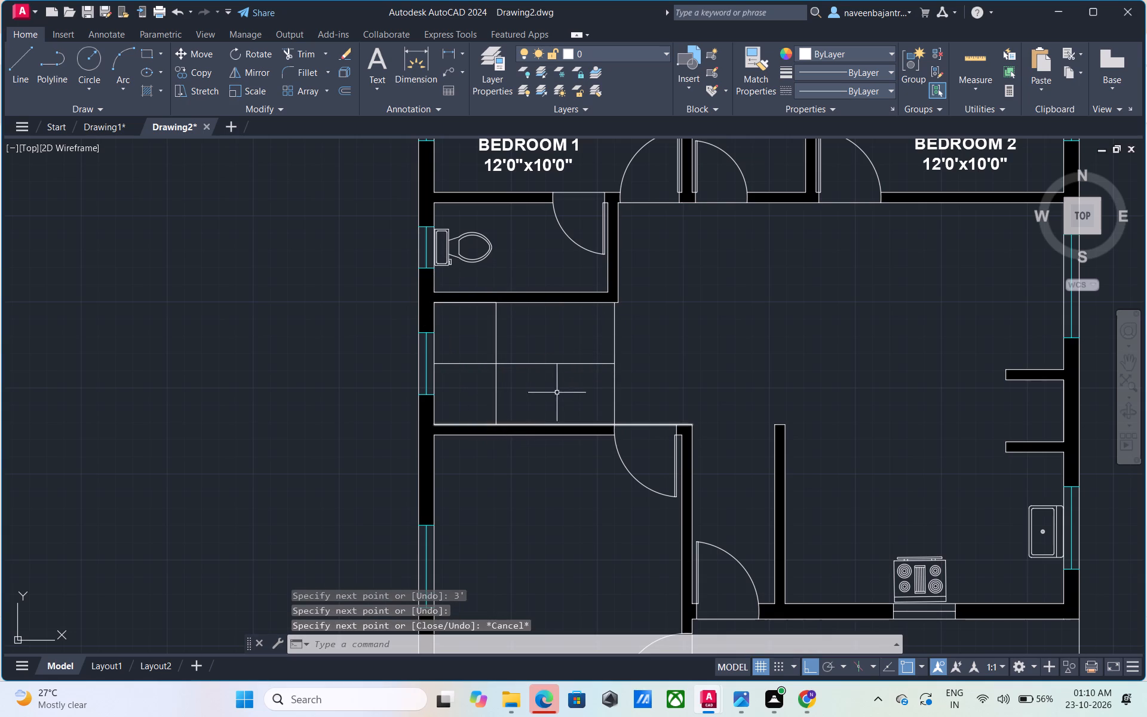
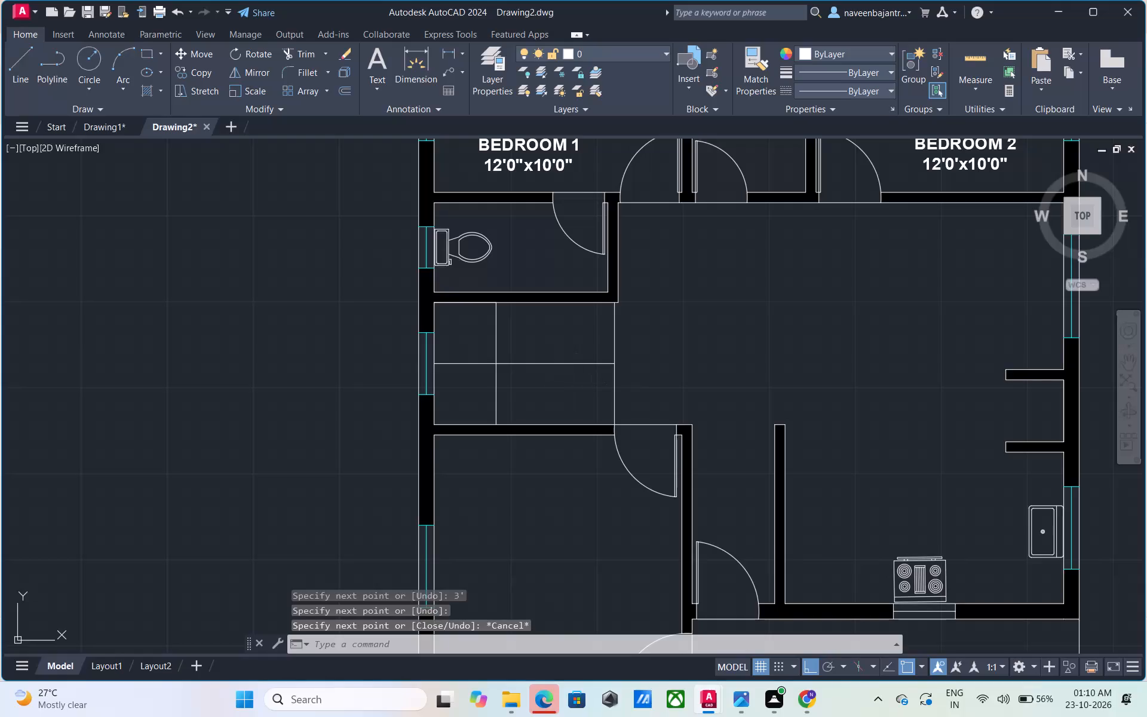
Offset the staircase's open-end line repeatedly toward the landing at 10" spacing to create six tread lines.
type("O 10\"")
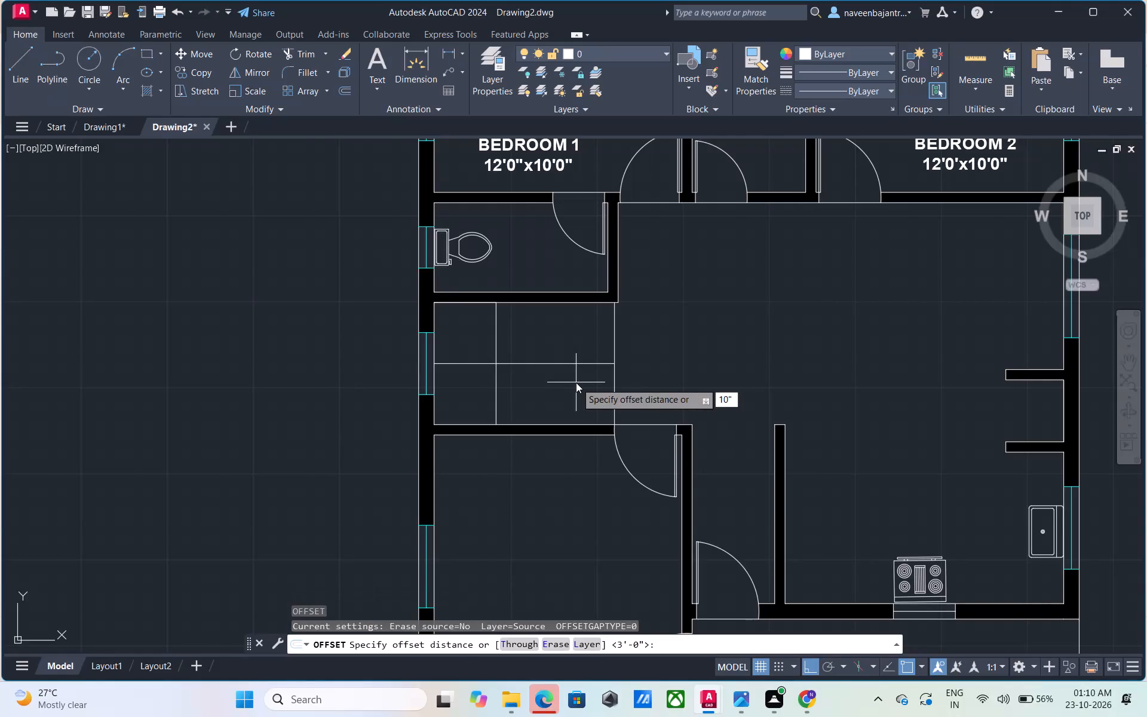
key("Return")
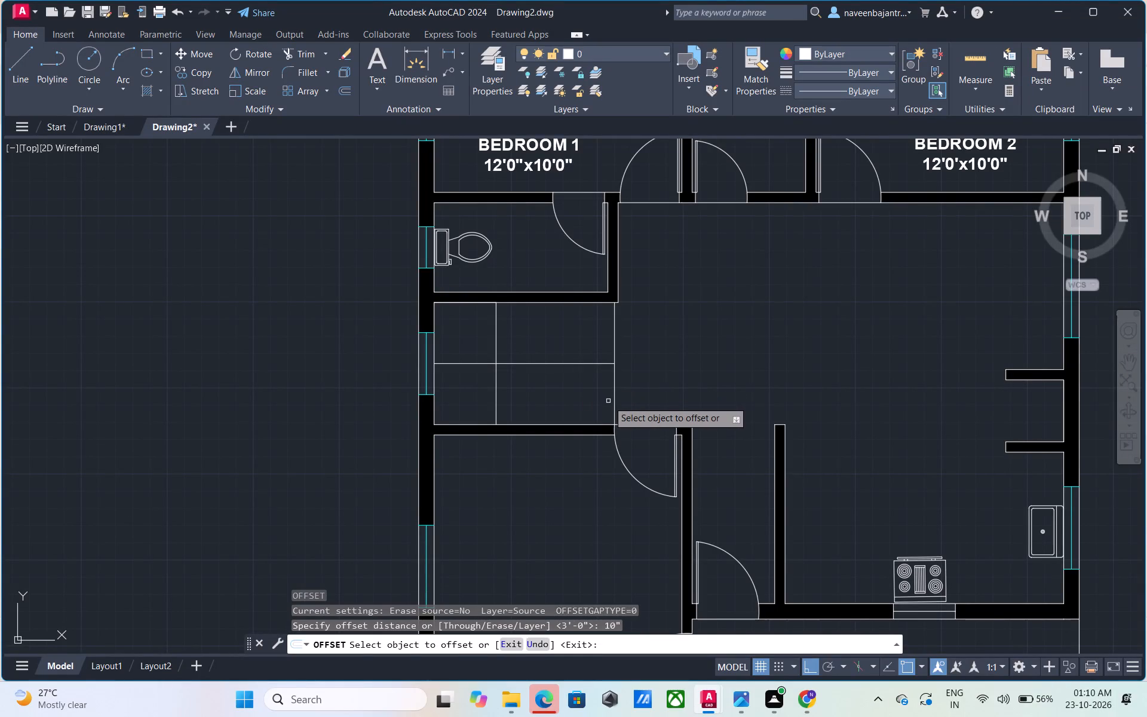
left_click_drag(614, 400, 599, 398)
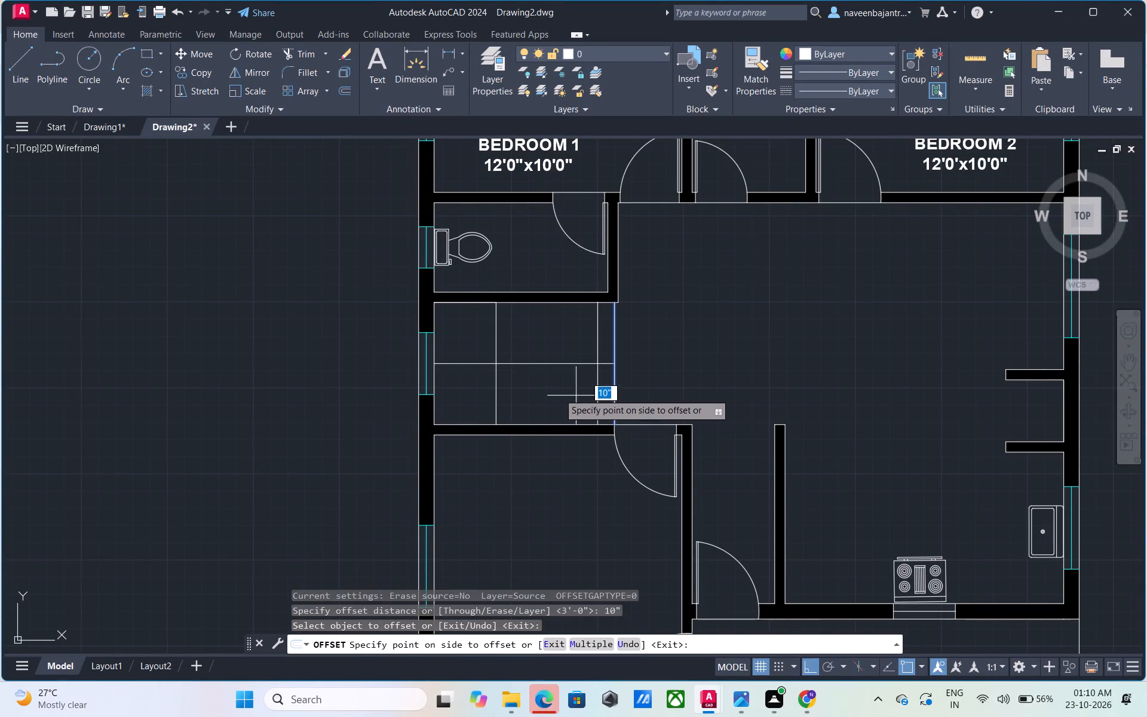
left_click(556, 393)
left_click(596, 393)
left_click(551, 393)
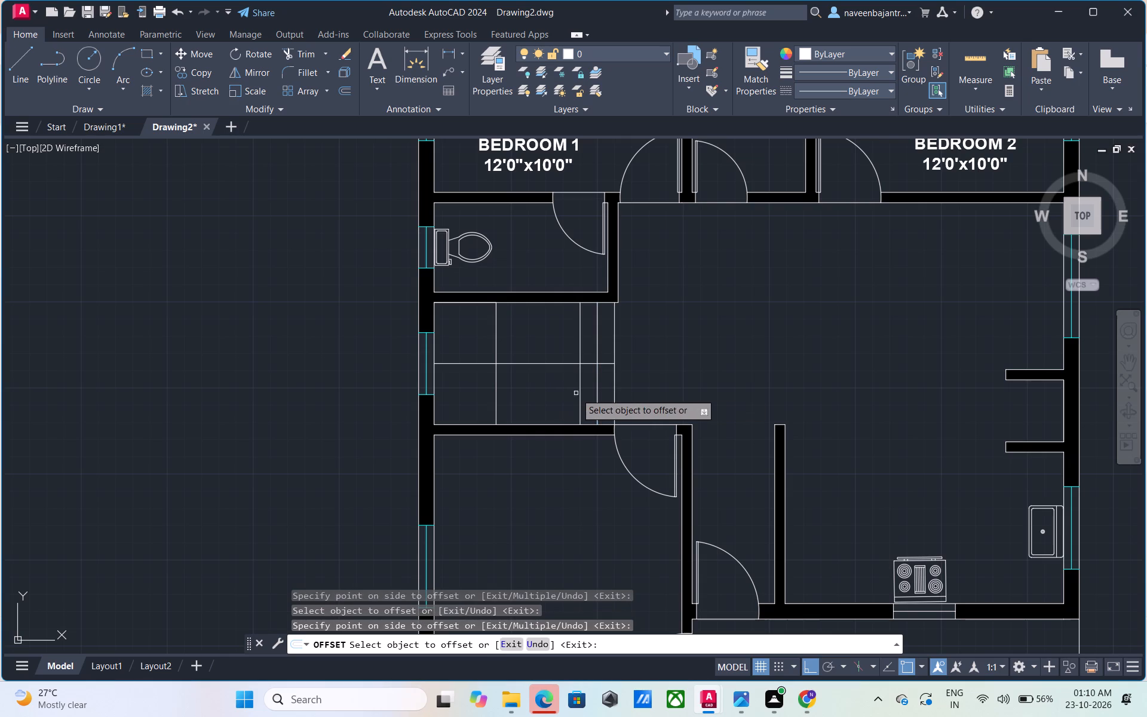
left_click(579, 393)
left_click(541, 394)
left_click(561, 394)
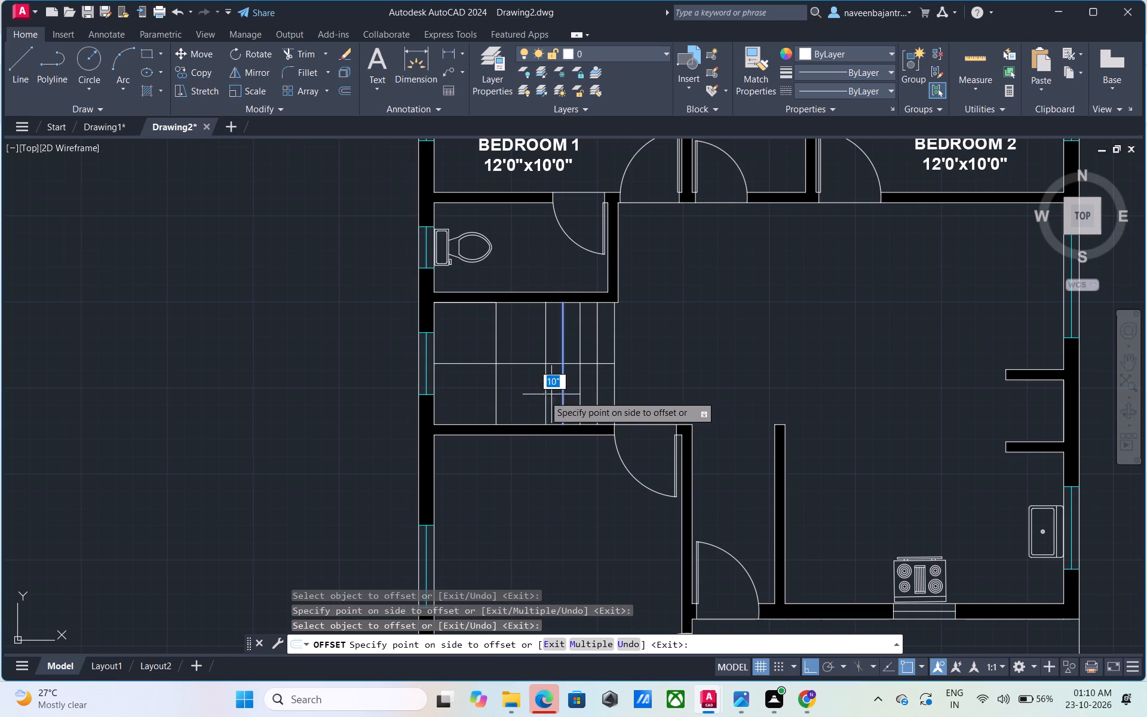
left_click(533, 396)
left_click(547, 396)
left_click(520, 399)
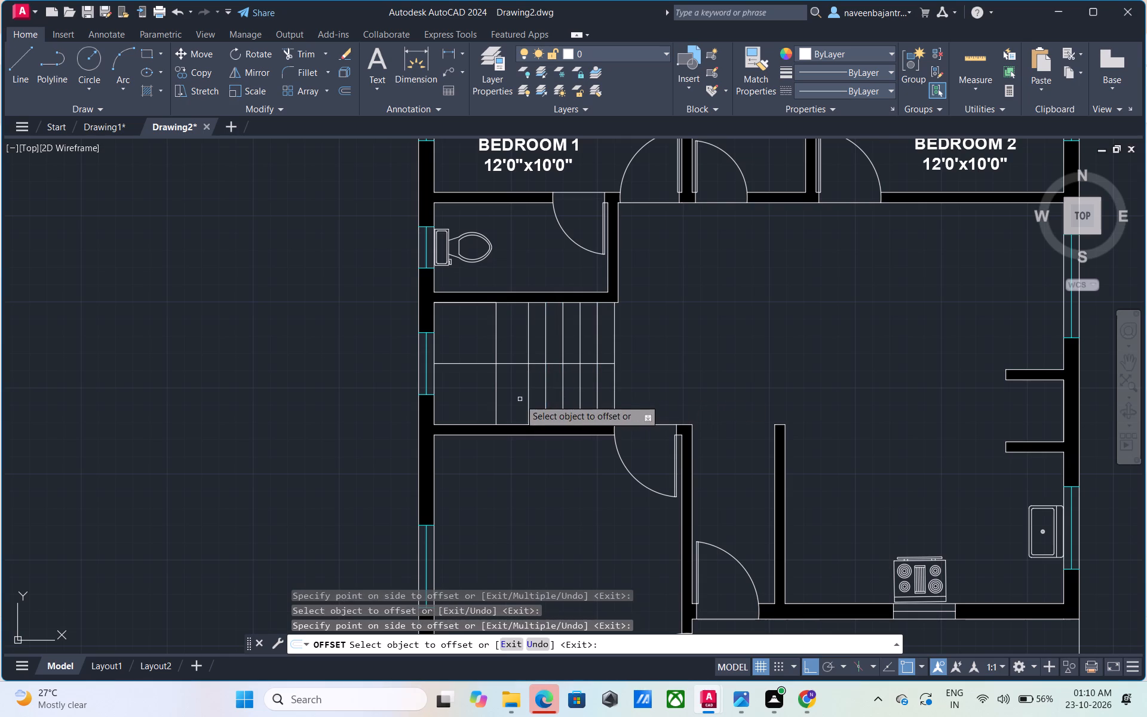
left_click(529, 399)
left_click(518, 400)
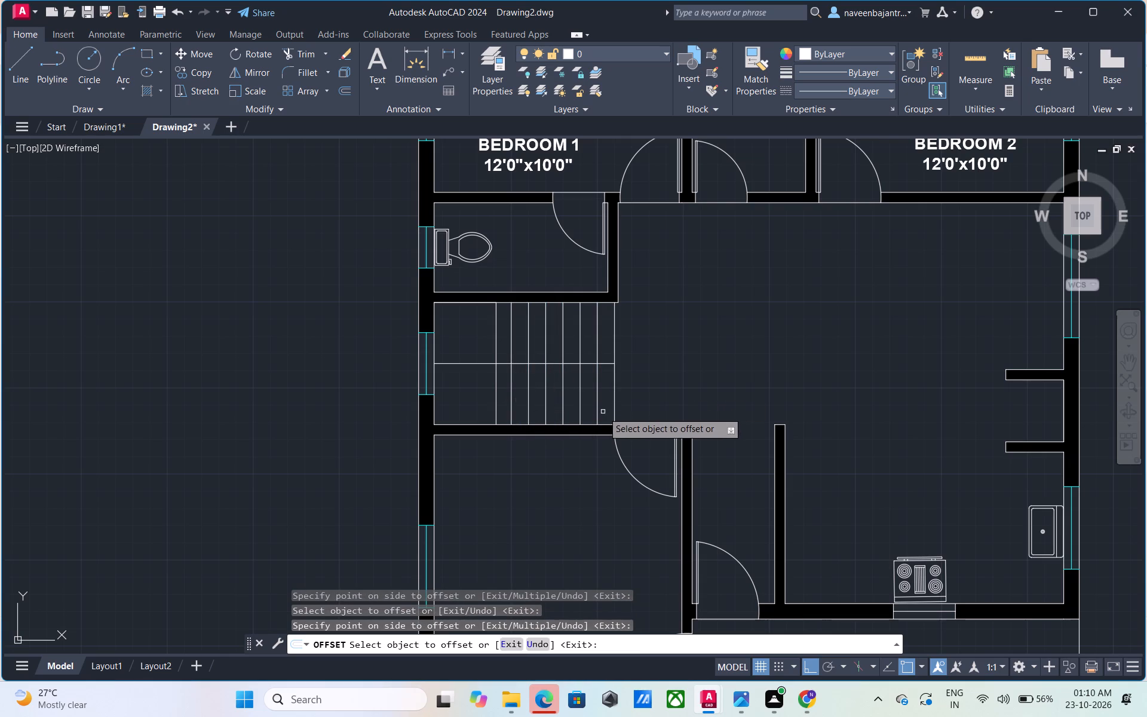
key("Escape")
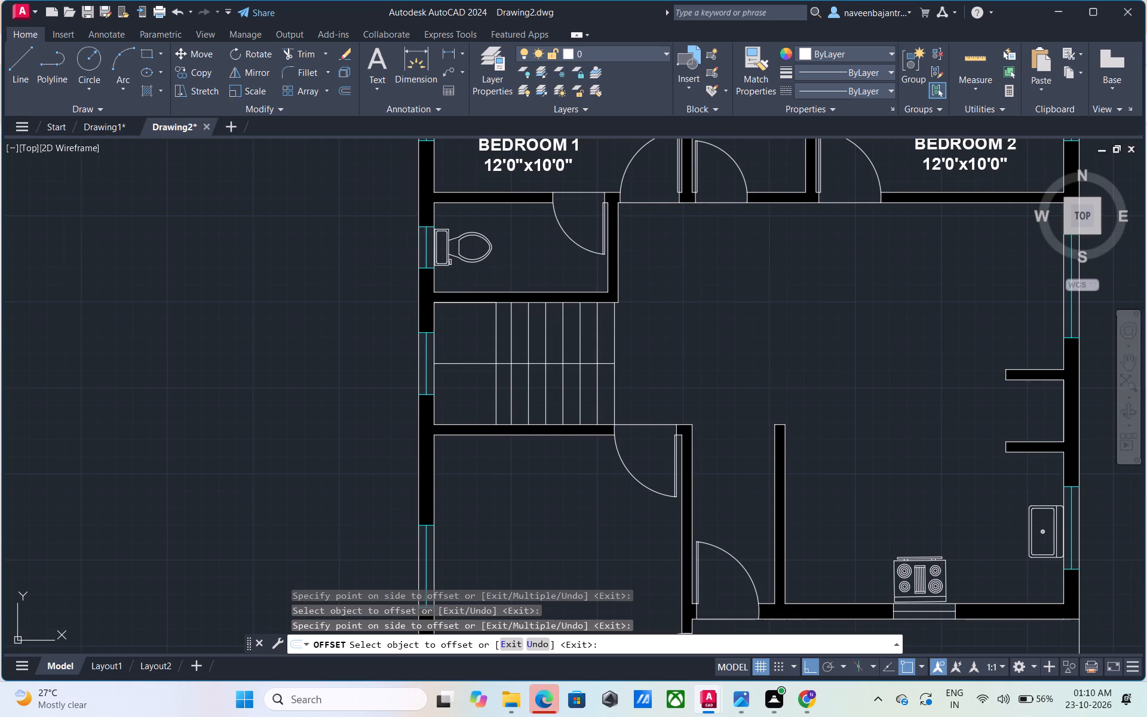
Trim the staircase's middle line where it crosses the landing beside the outer wall.
type("TR")
key("space")
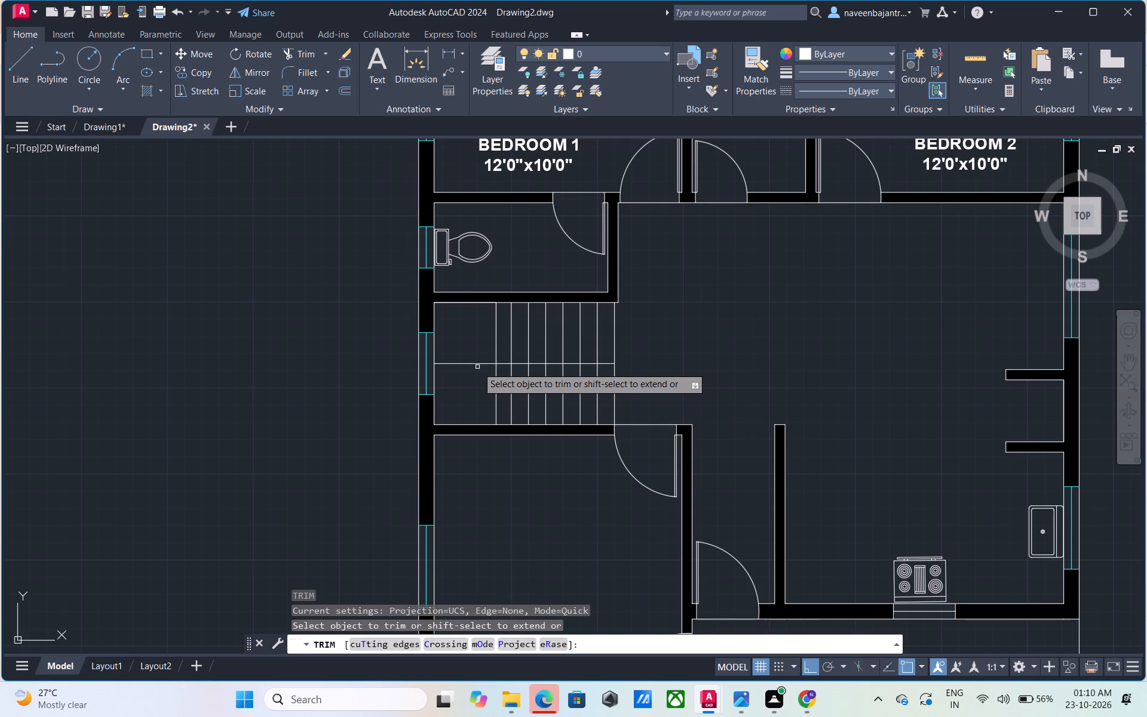
left_click(465, 366)
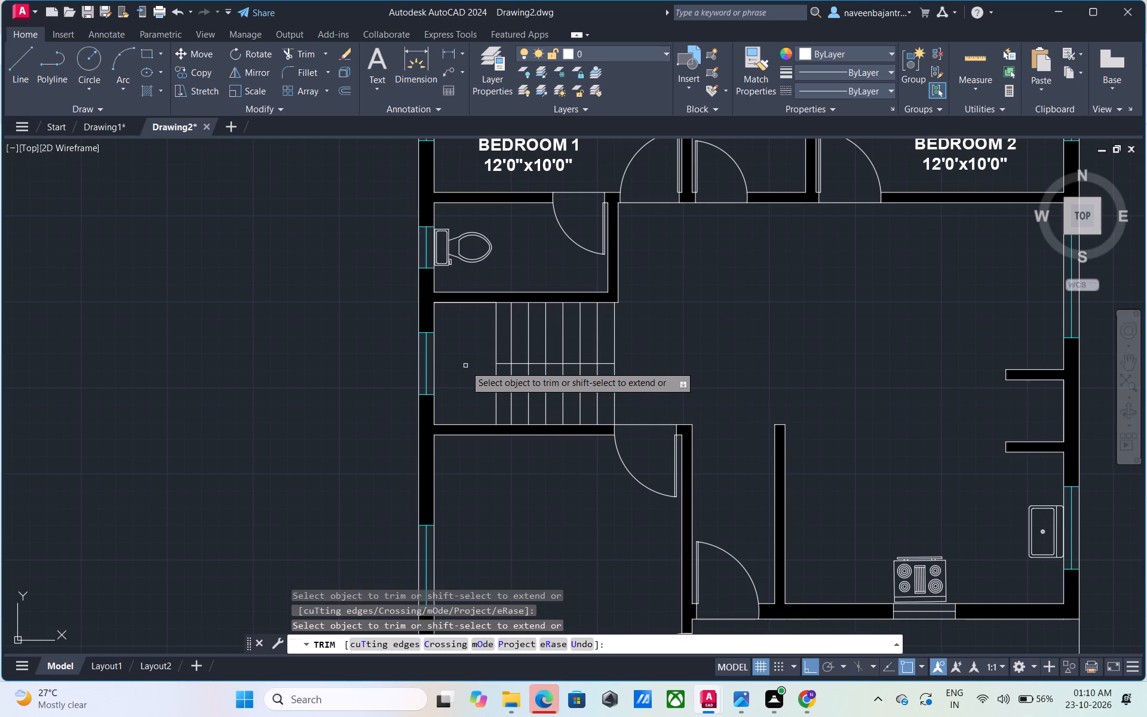
key("Escape")
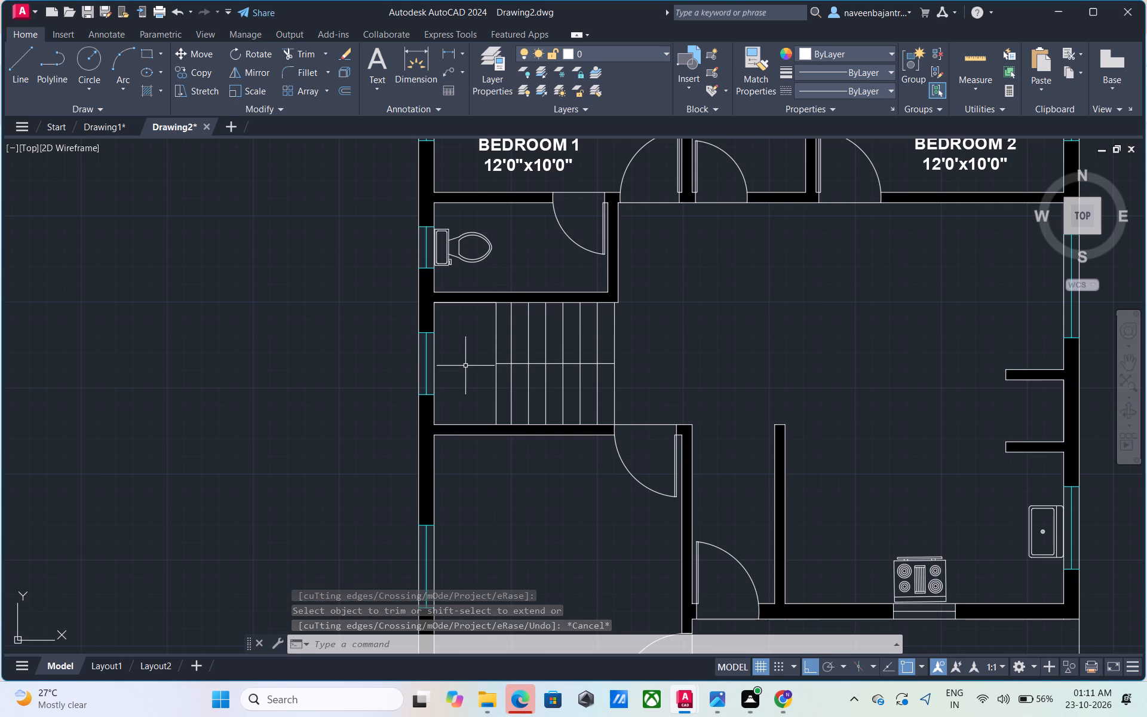
Draw the kitchen counter edge from the short wall stub: about 4'-6" down, 8'-5" left, 5' up and 3' across to the partition wall.
scroll(717, 364, "down", 2)
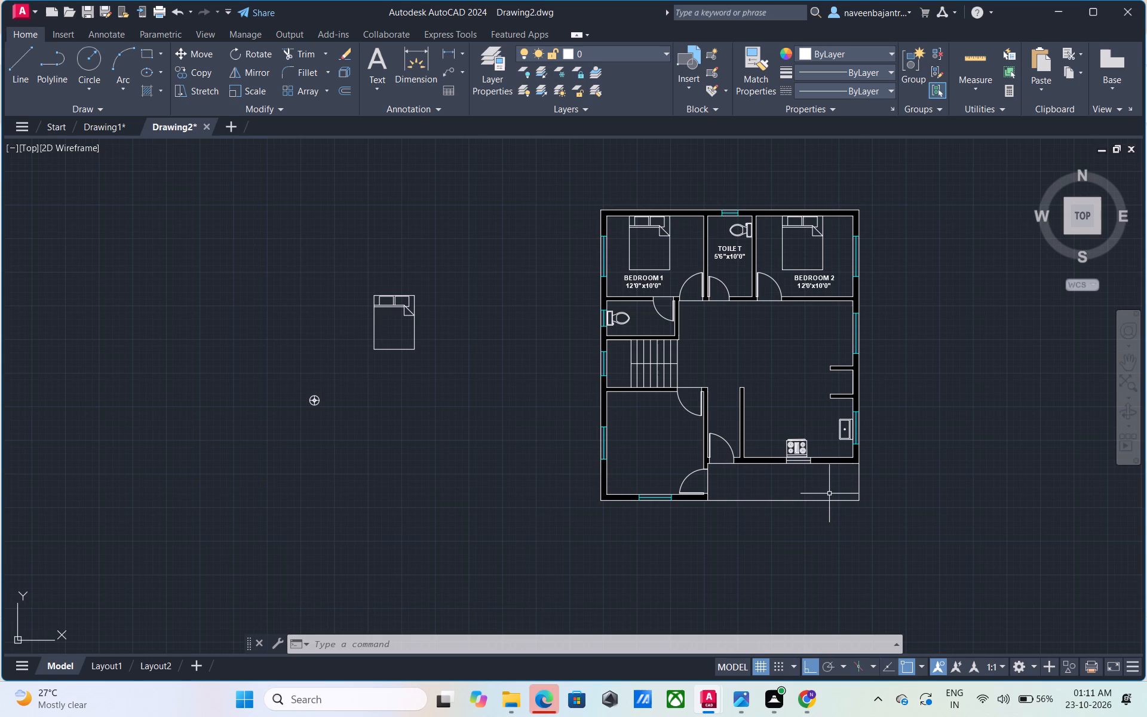
scroll(829, 494, "up", 2)
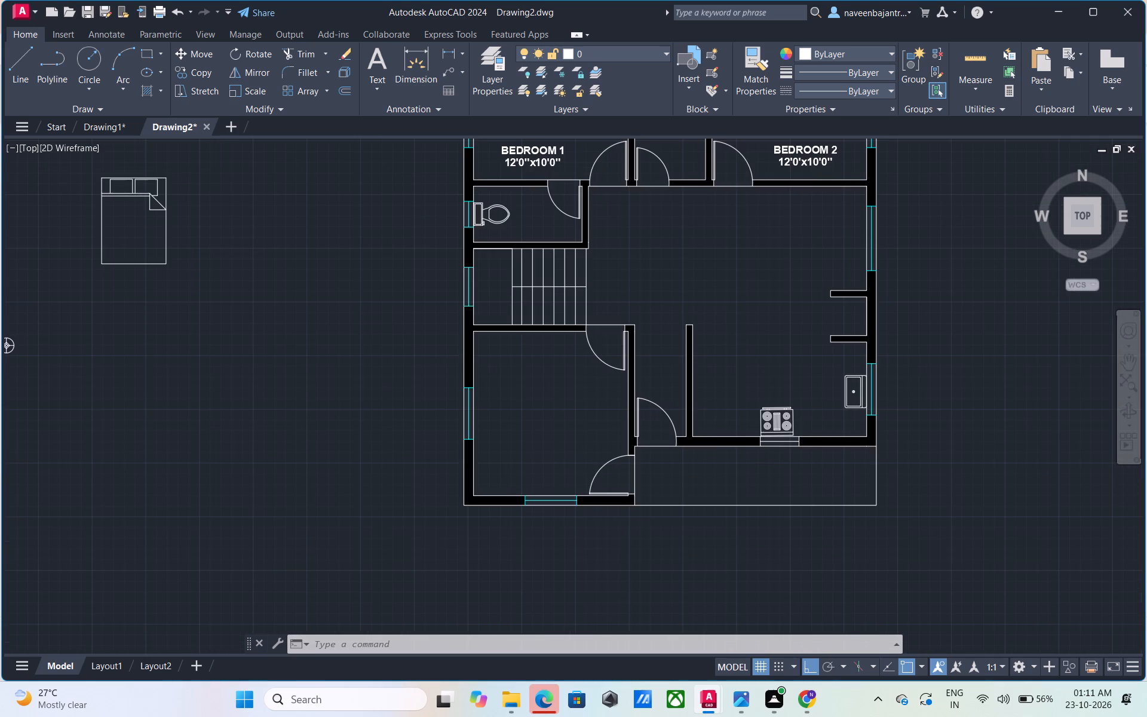
key("Escape")
type("L")
key("space")
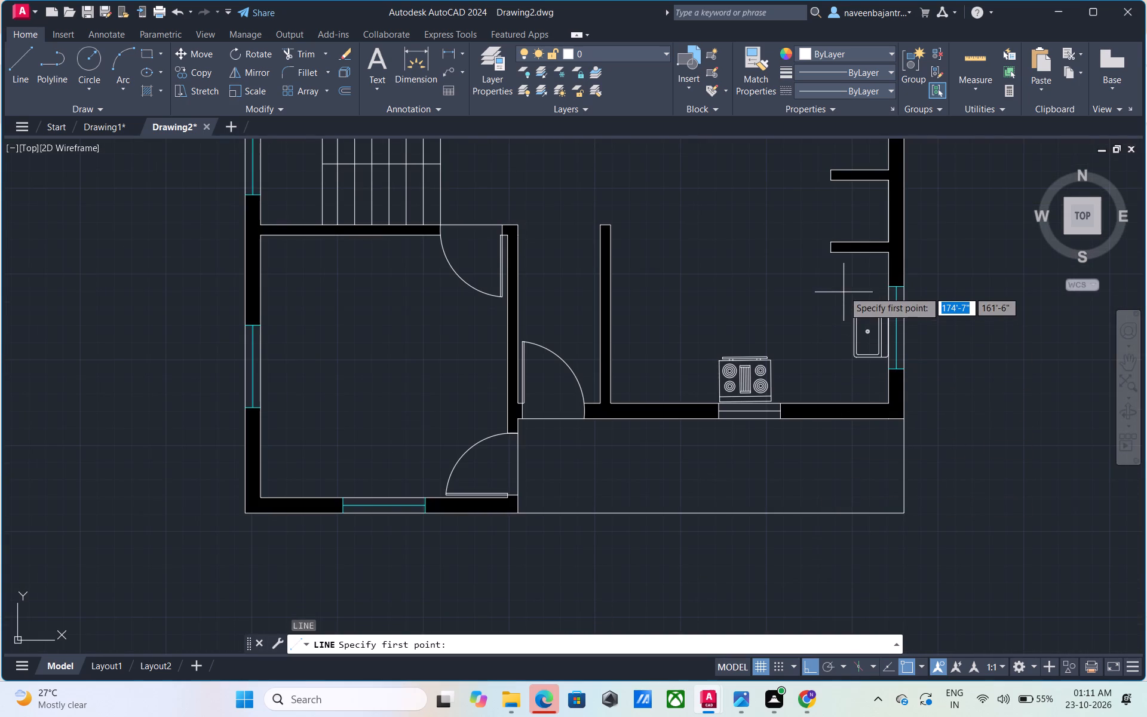
left_click(846, 253)
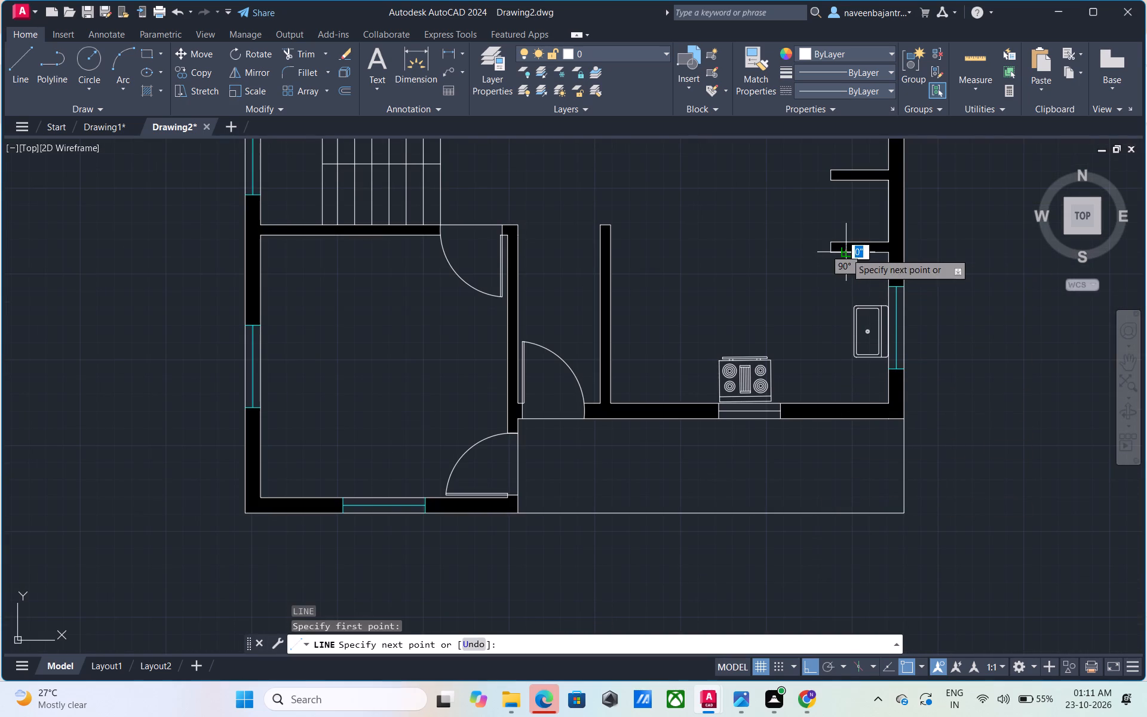
left_click(842, 346)
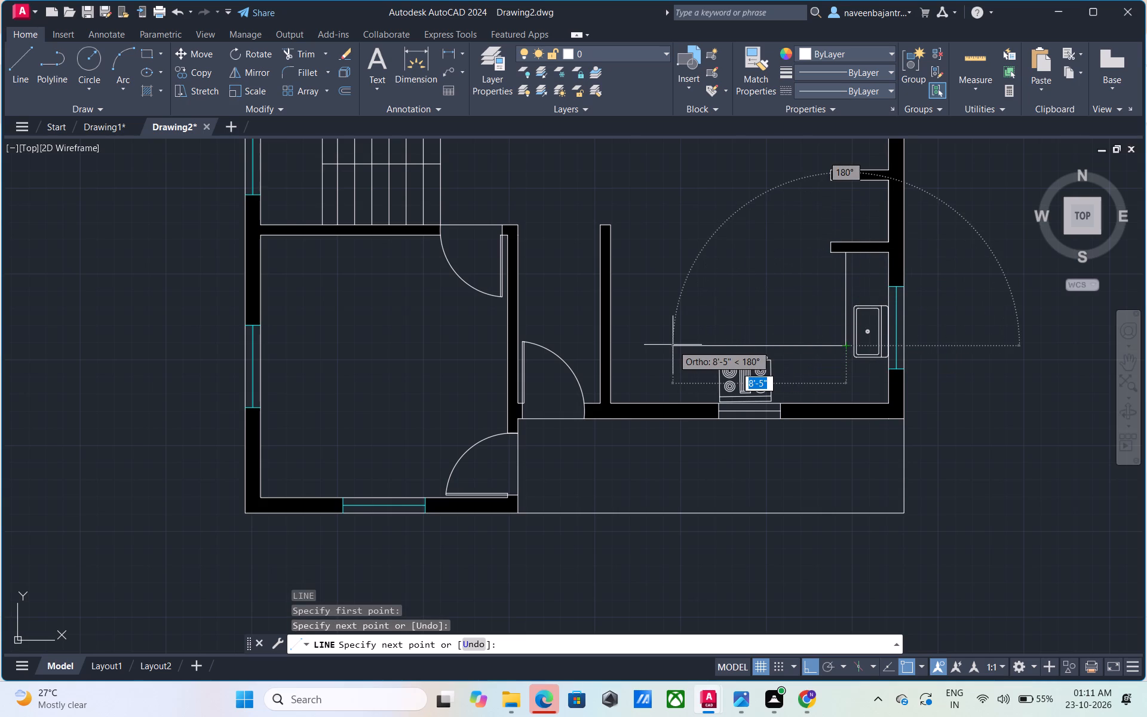
left_click(673, 345)
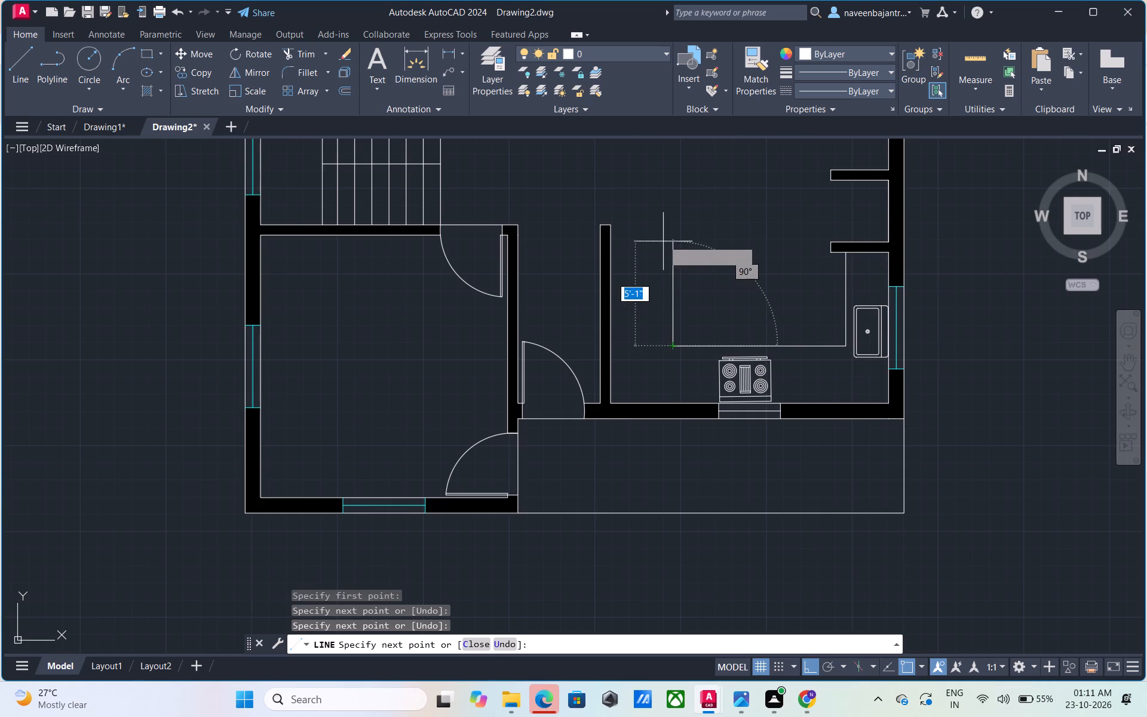
left_click(663, 238)
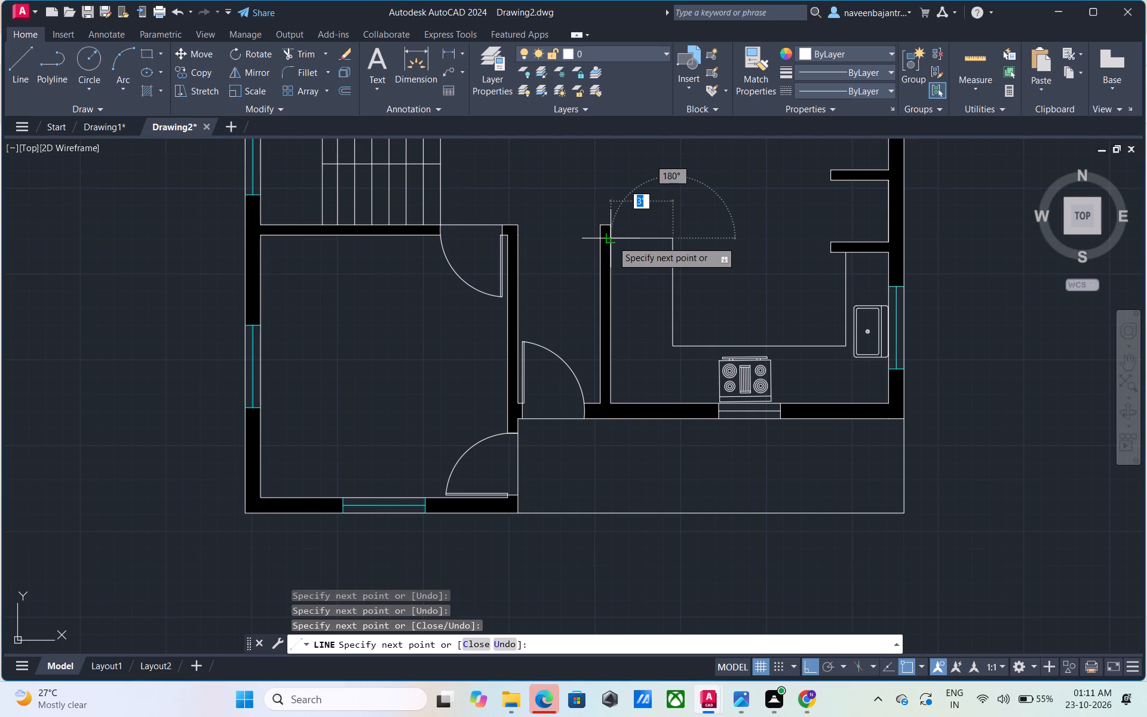
left_click(612, 241)
key("Escape")
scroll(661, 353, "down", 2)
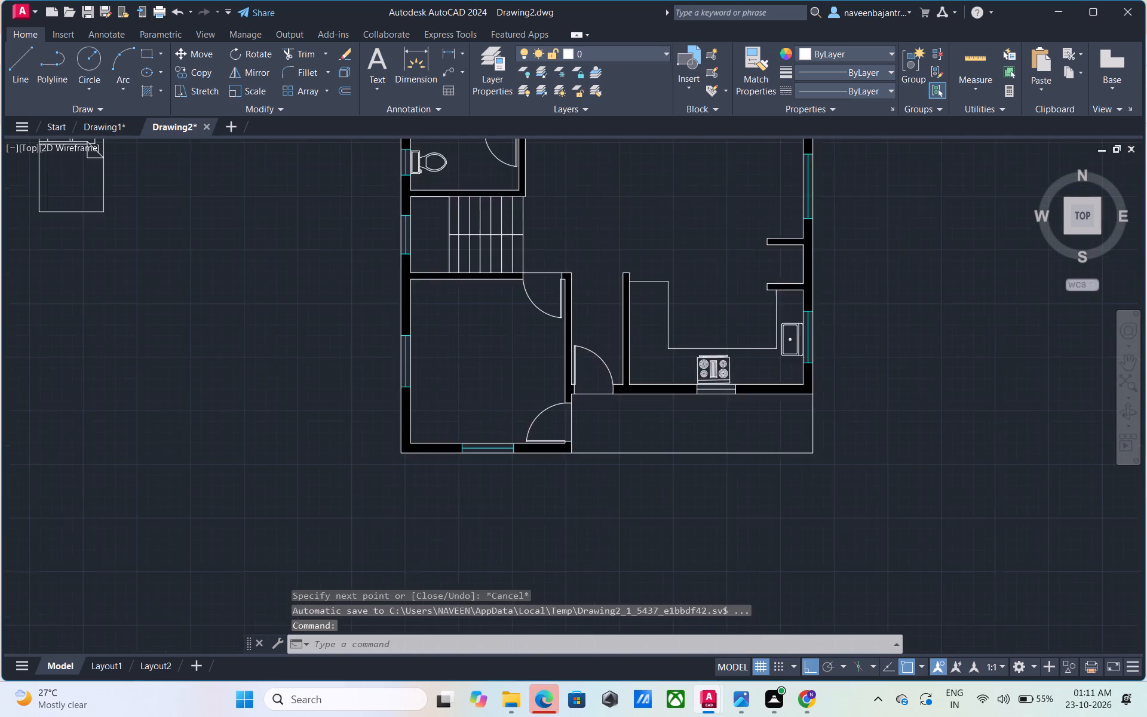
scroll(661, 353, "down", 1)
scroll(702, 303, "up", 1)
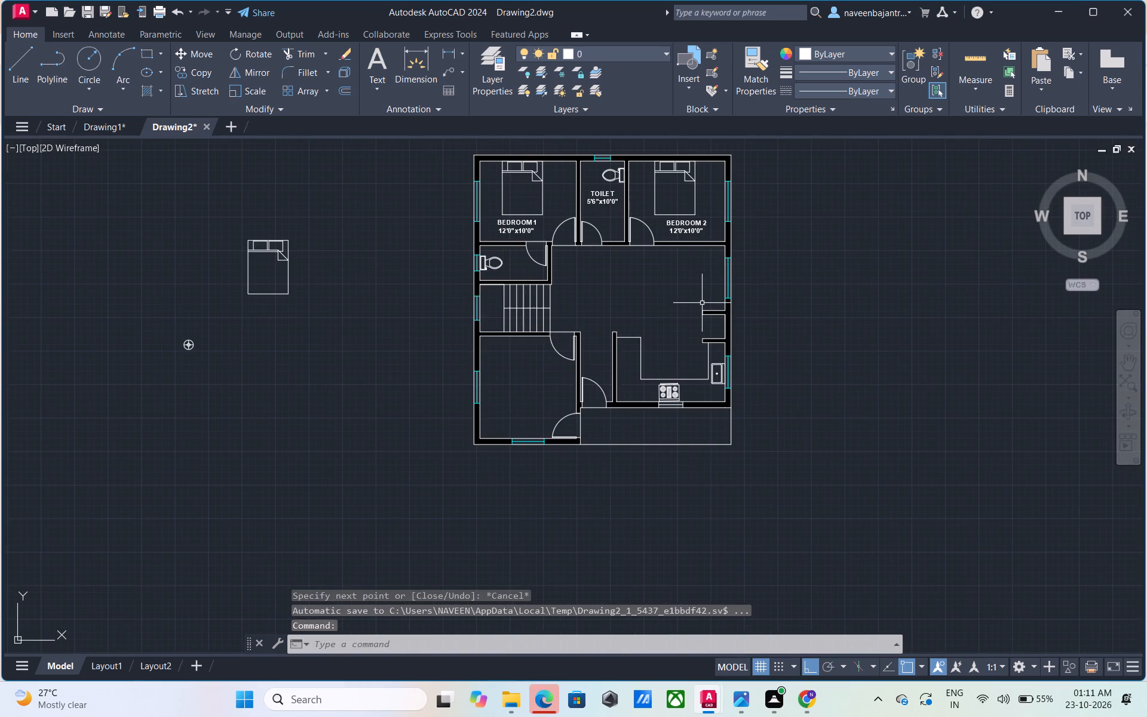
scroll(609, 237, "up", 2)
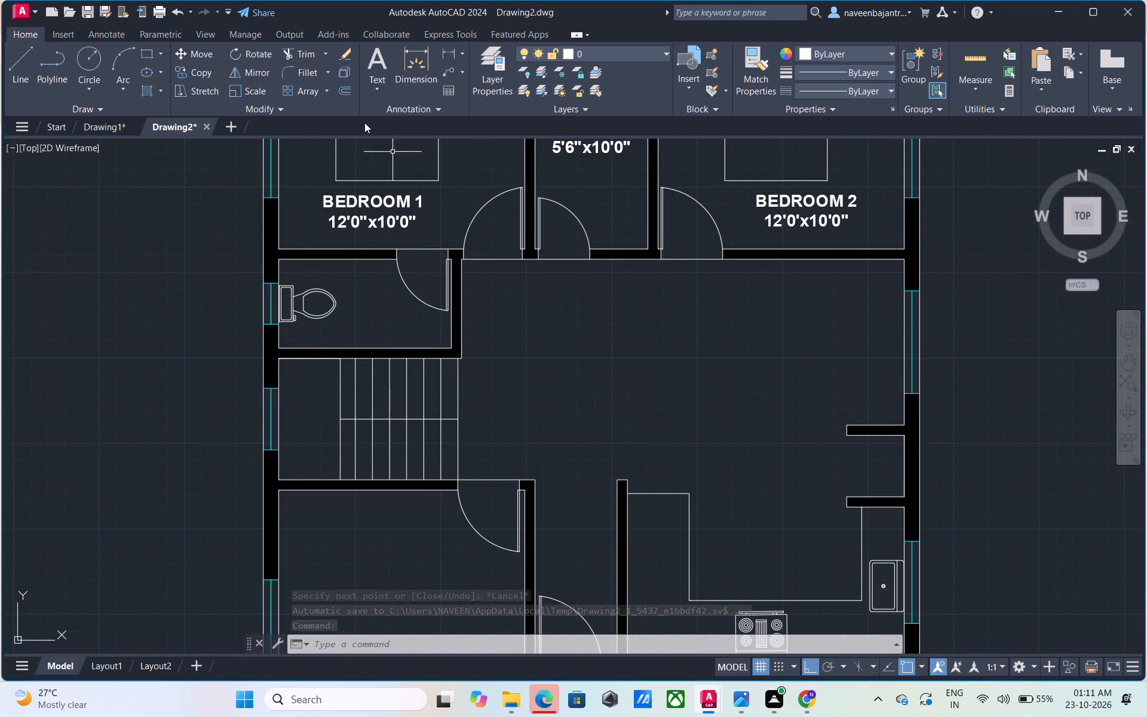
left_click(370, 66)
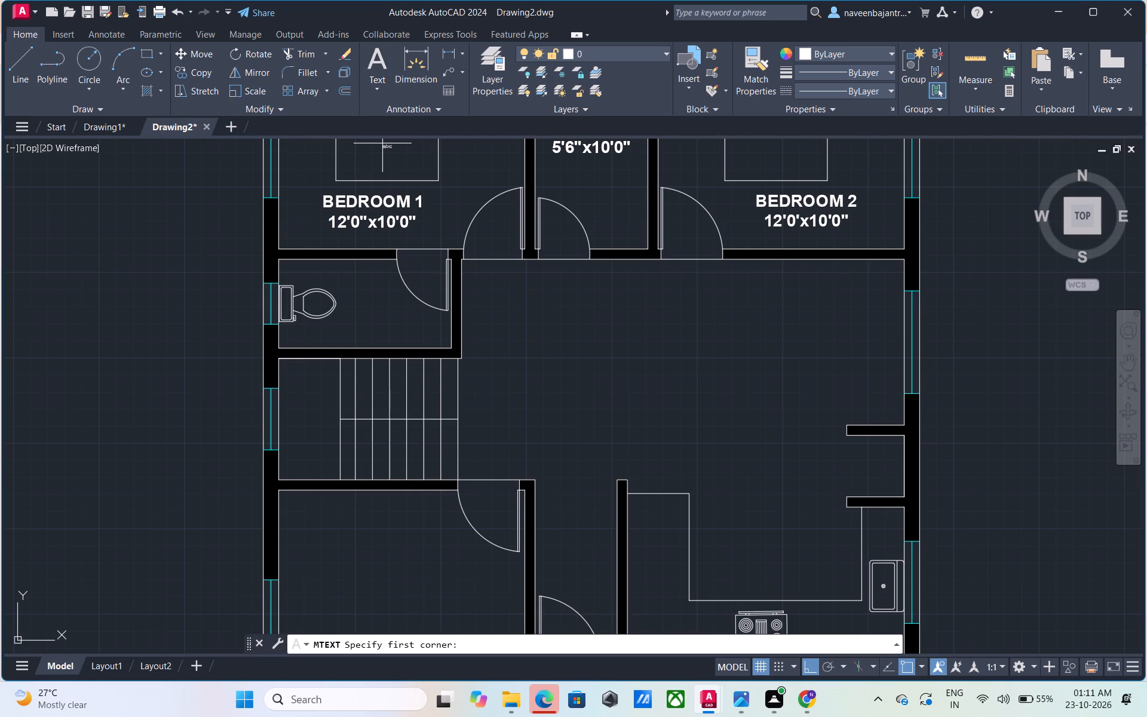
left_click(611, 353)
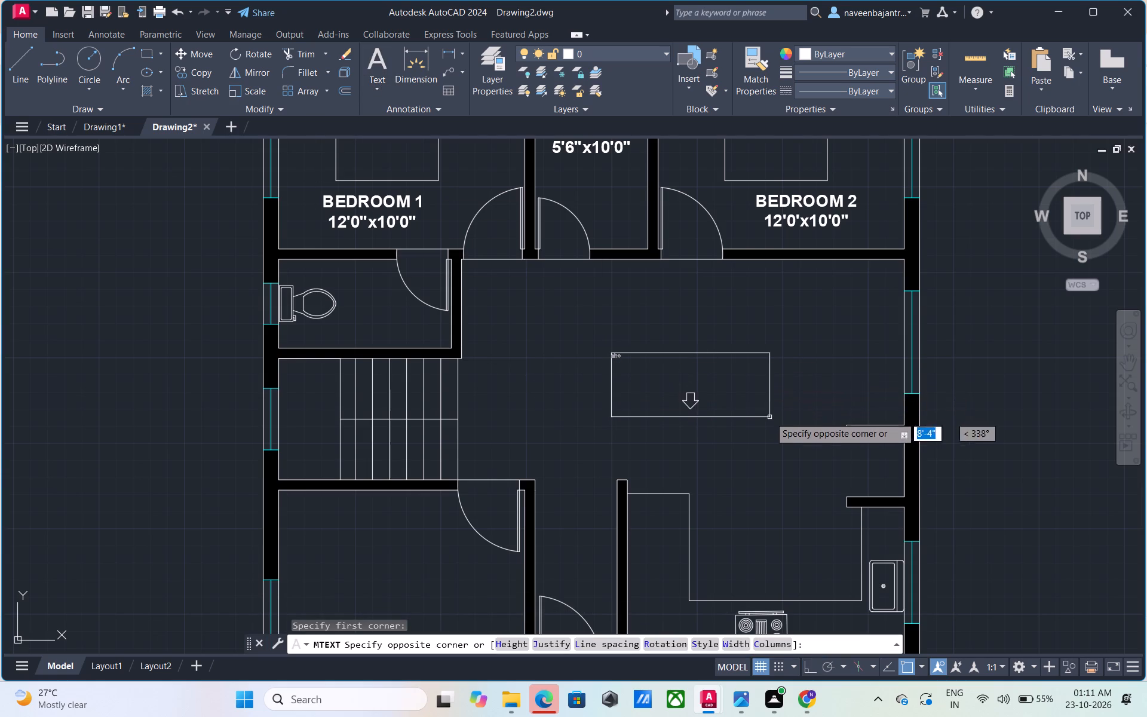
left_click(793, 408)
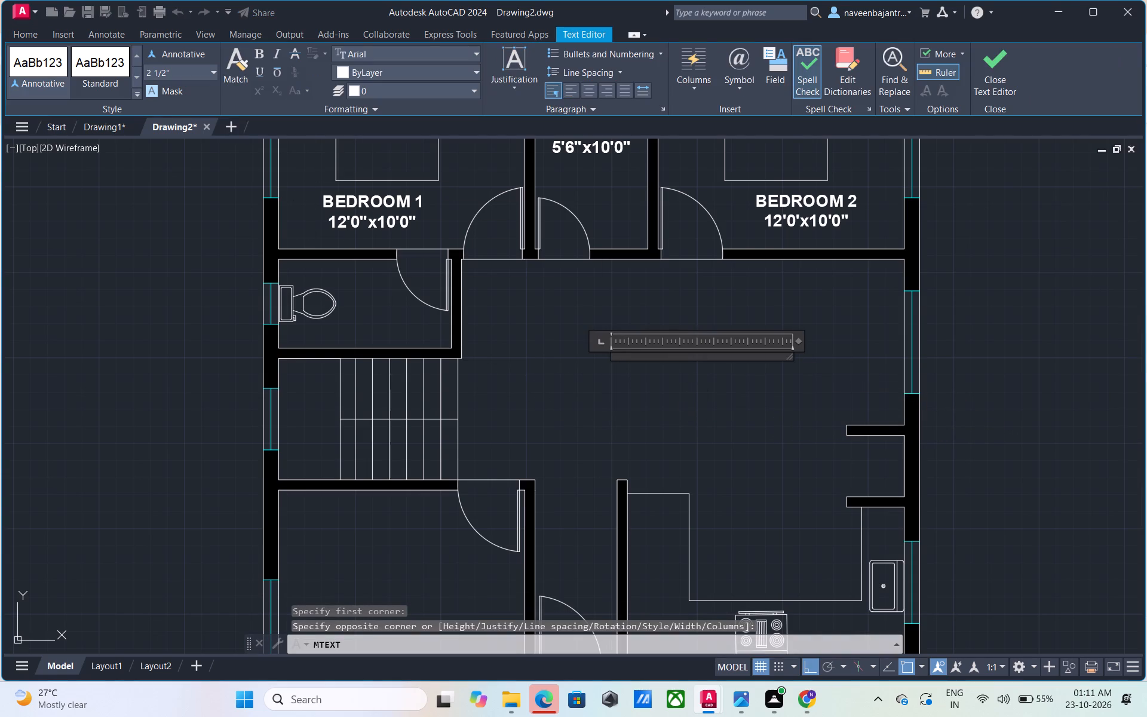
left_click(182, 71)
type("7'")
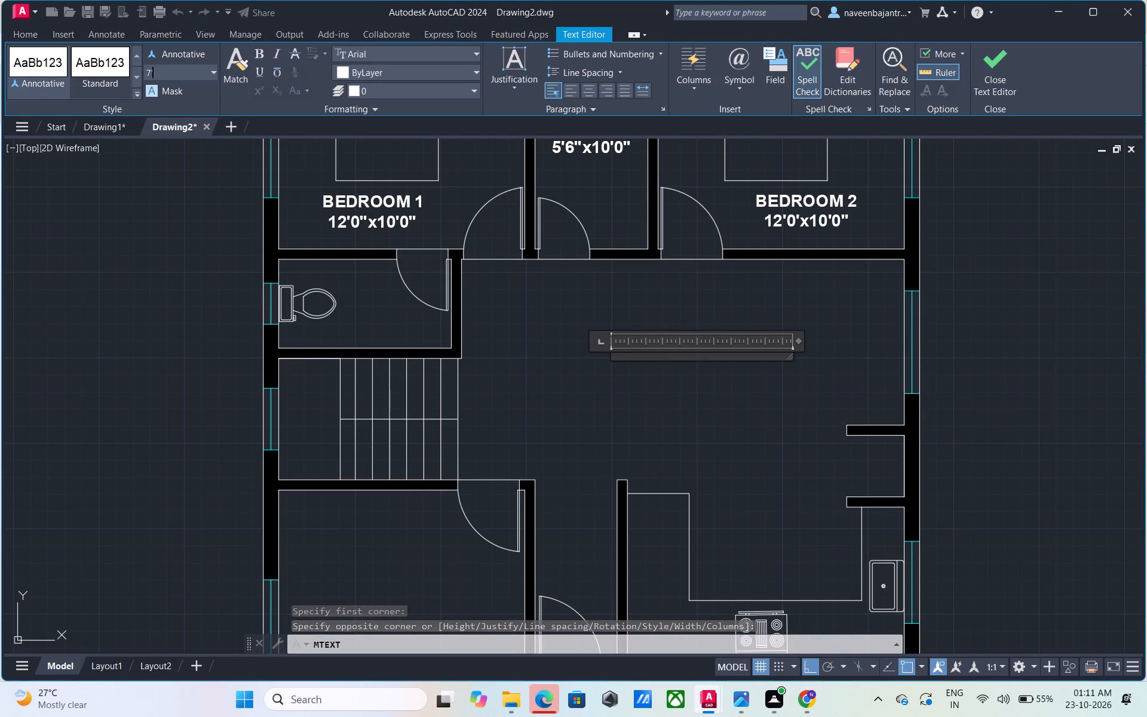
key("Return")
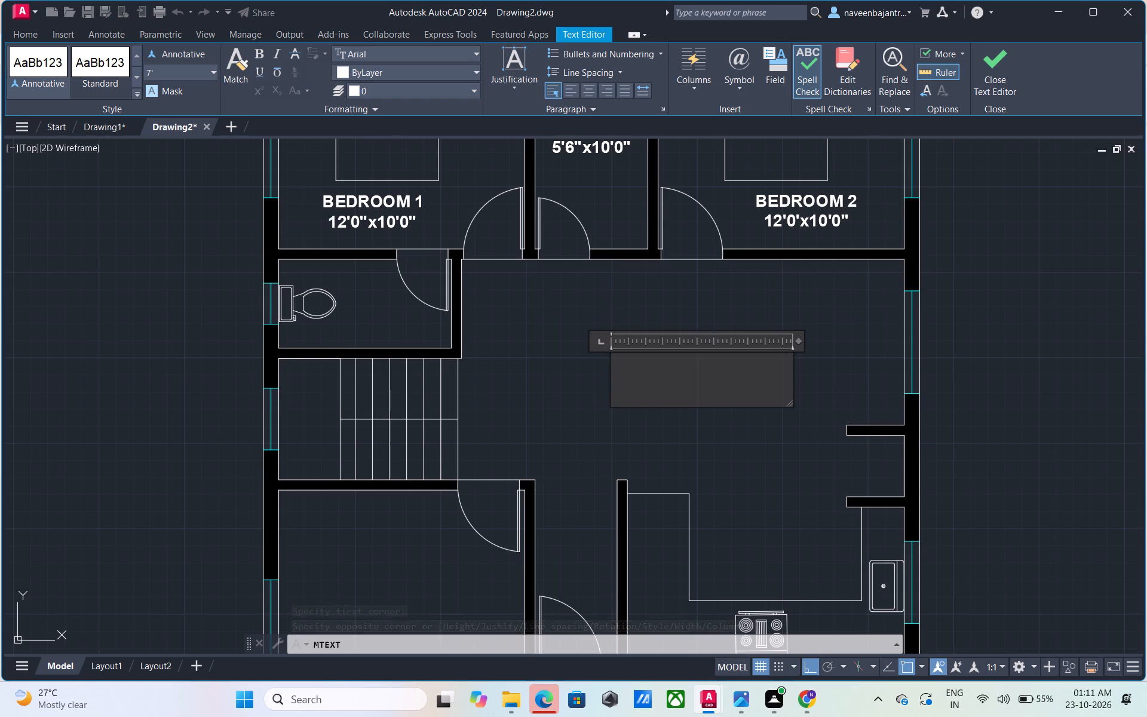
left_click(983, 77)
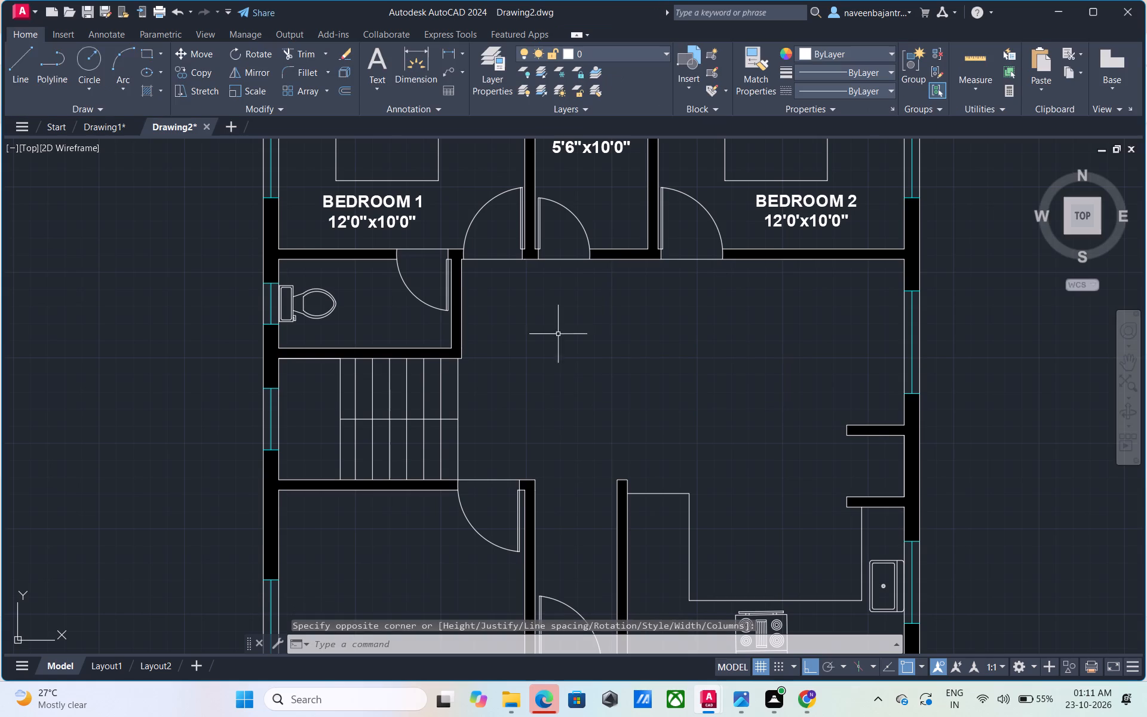
Start a multiline text label in the middle of the large central room, 7" high, reading LIVING & DINNING.
left_click(370, 62)
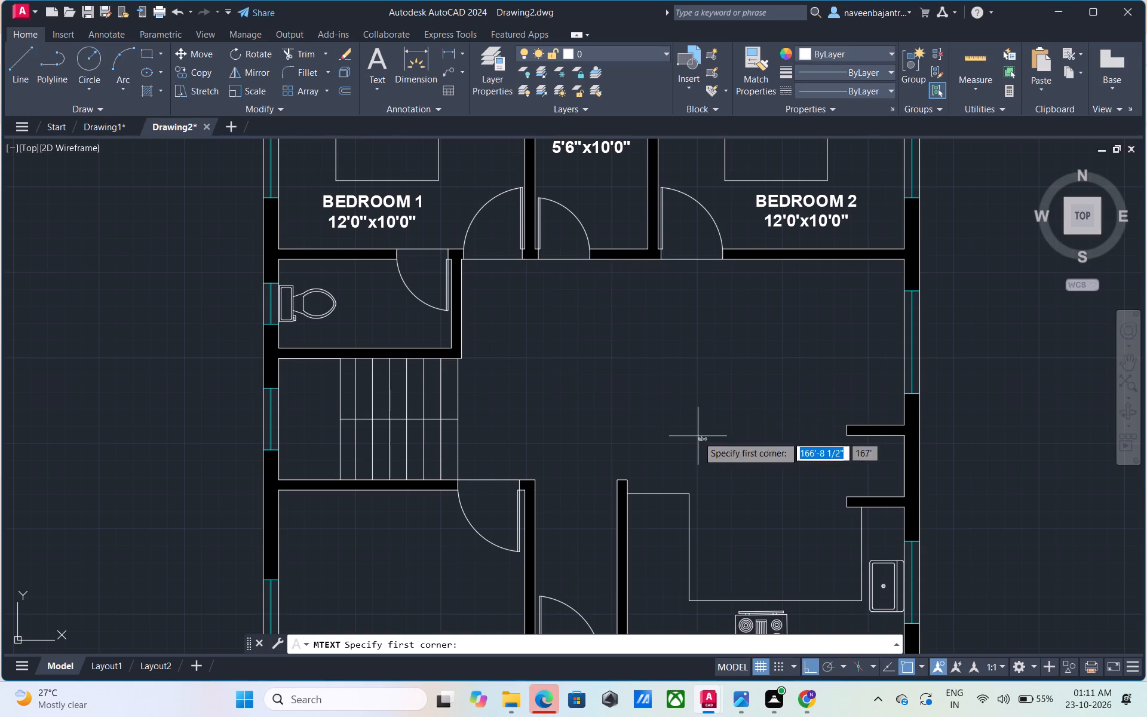
left_click(624, 348)
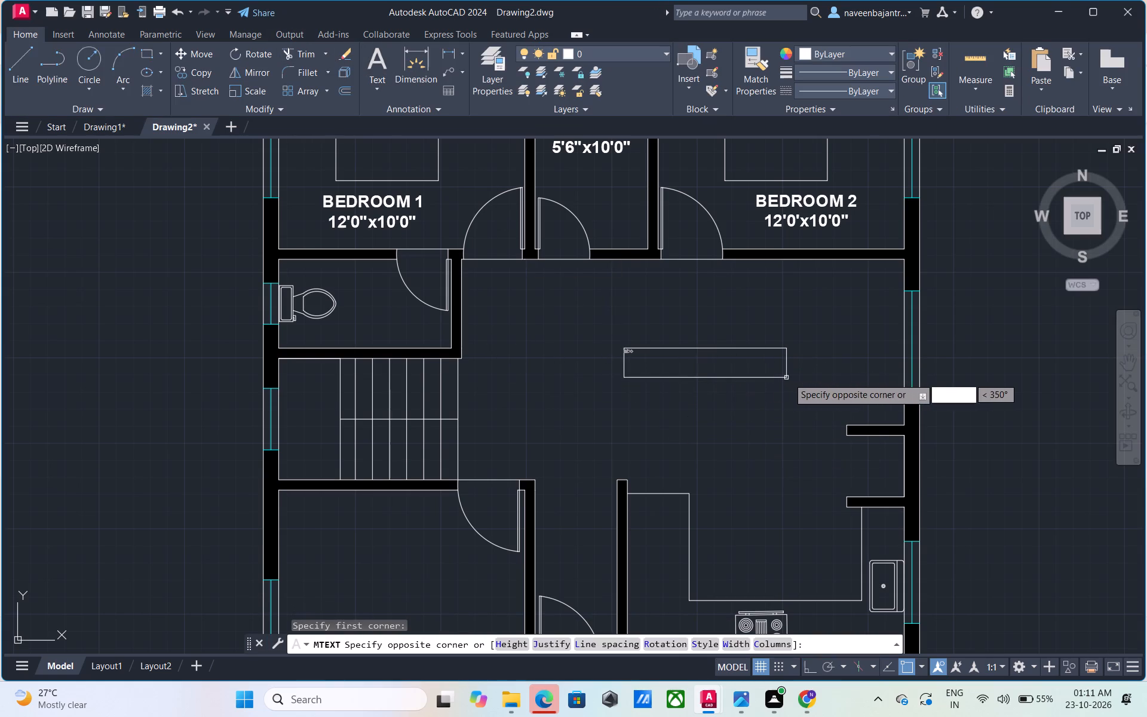
left_click(789, 378)
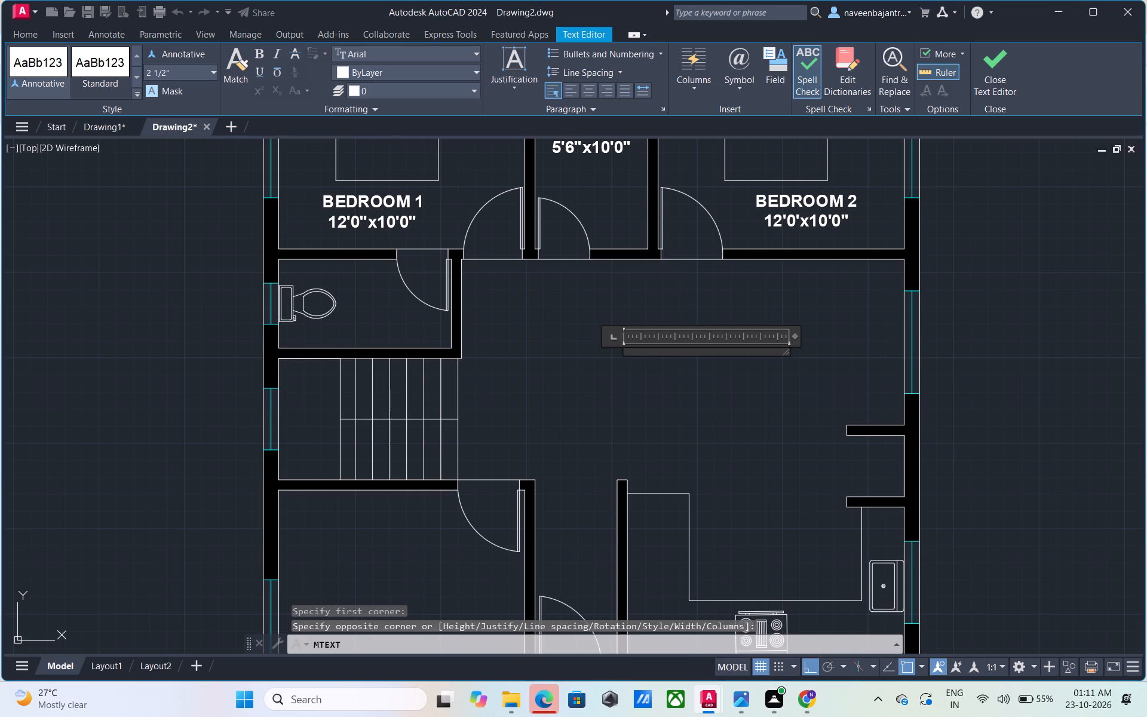
left_click(182, 70)
type("7\"")
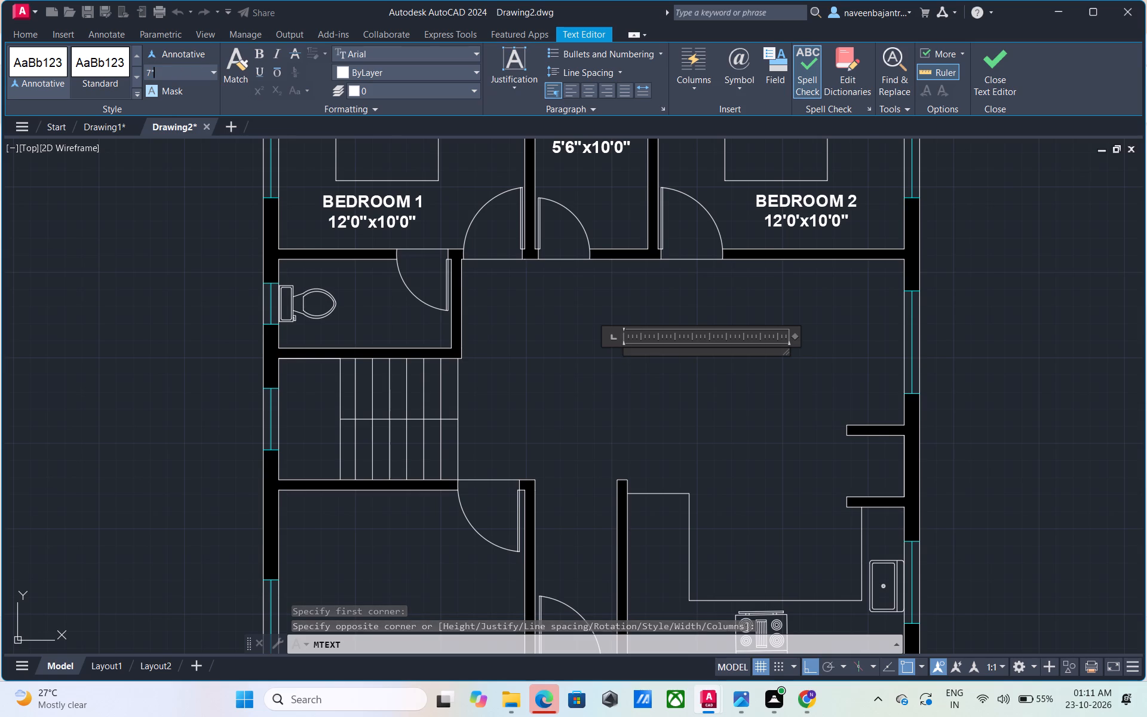
key("Return")
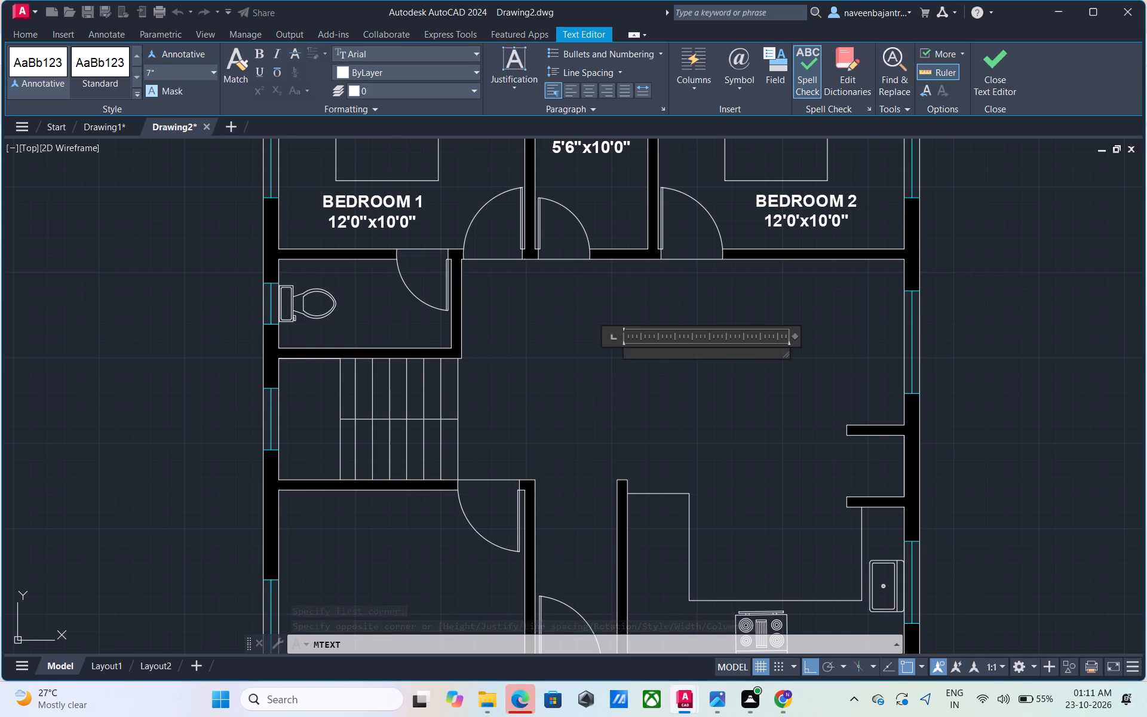
type("LIVI")
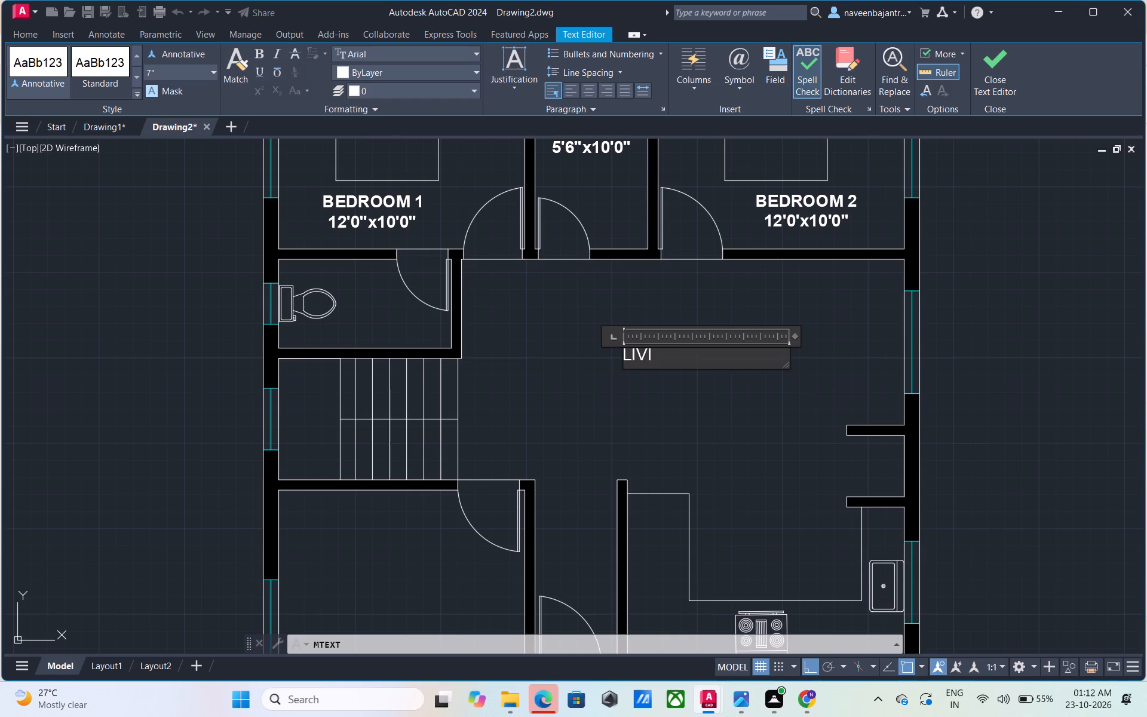
type("NG")
key("space")
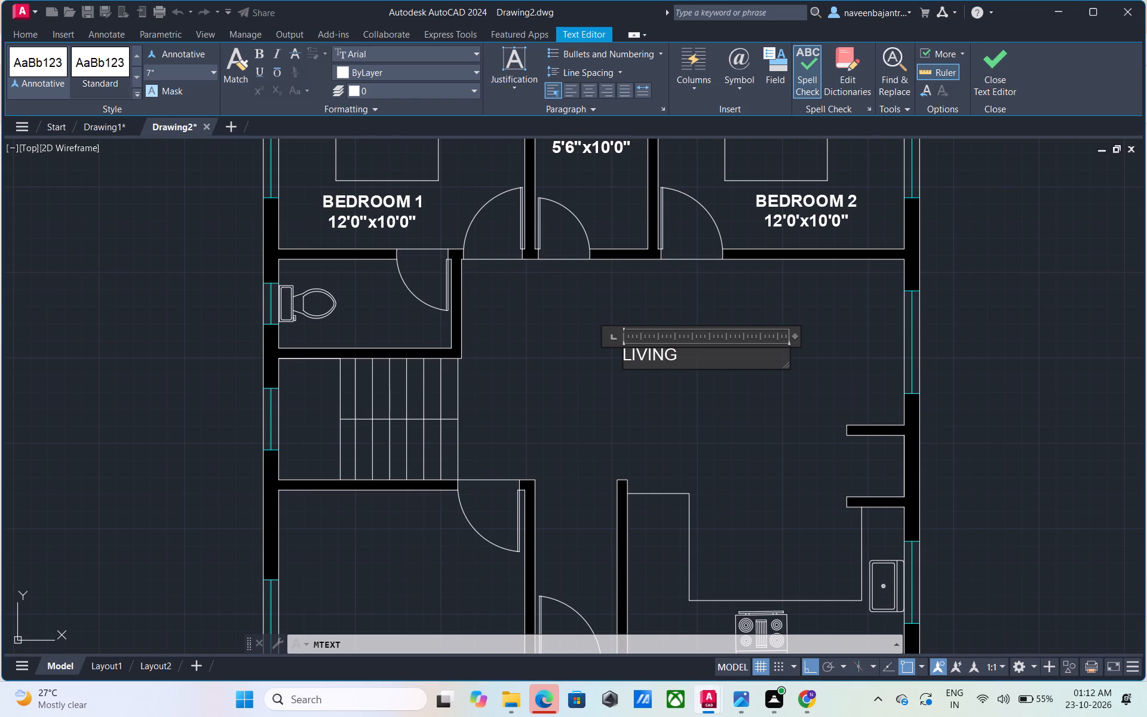
key("shift+ampersand")
key("space")
type("D")
type("INNING")
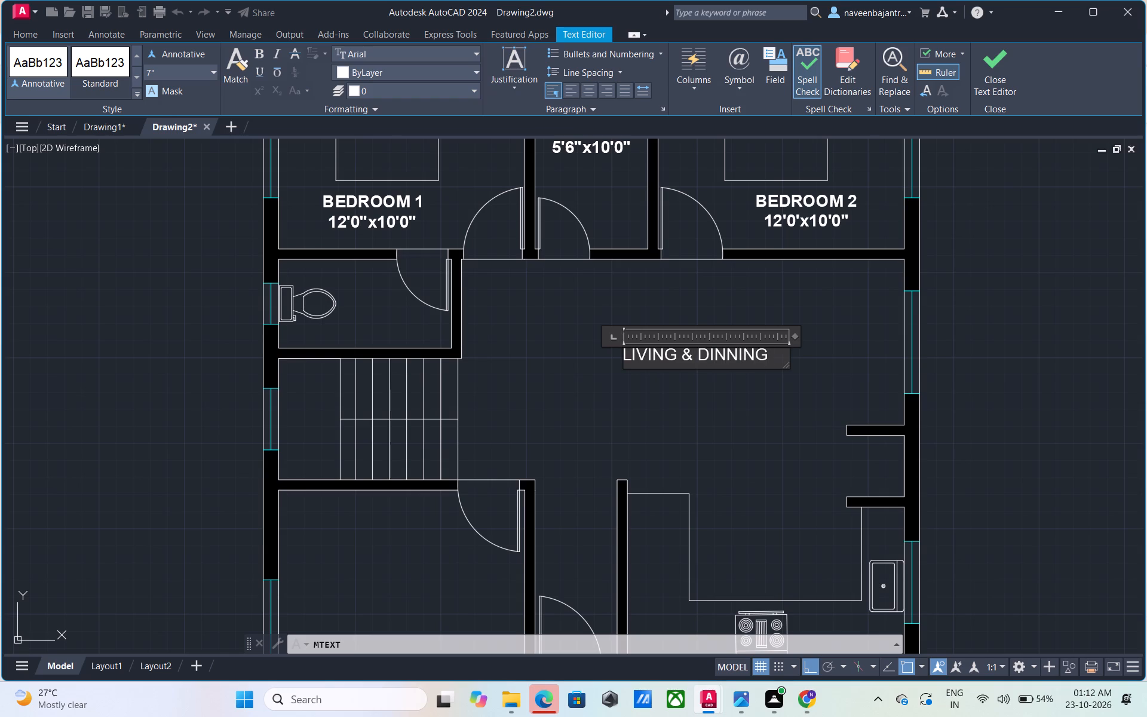
Add the room size 21'6'x10'9" as a second line under LIVING & DINNING.
key("Return")
type("21'")
key("6")
key("apostrophe")
key("x")
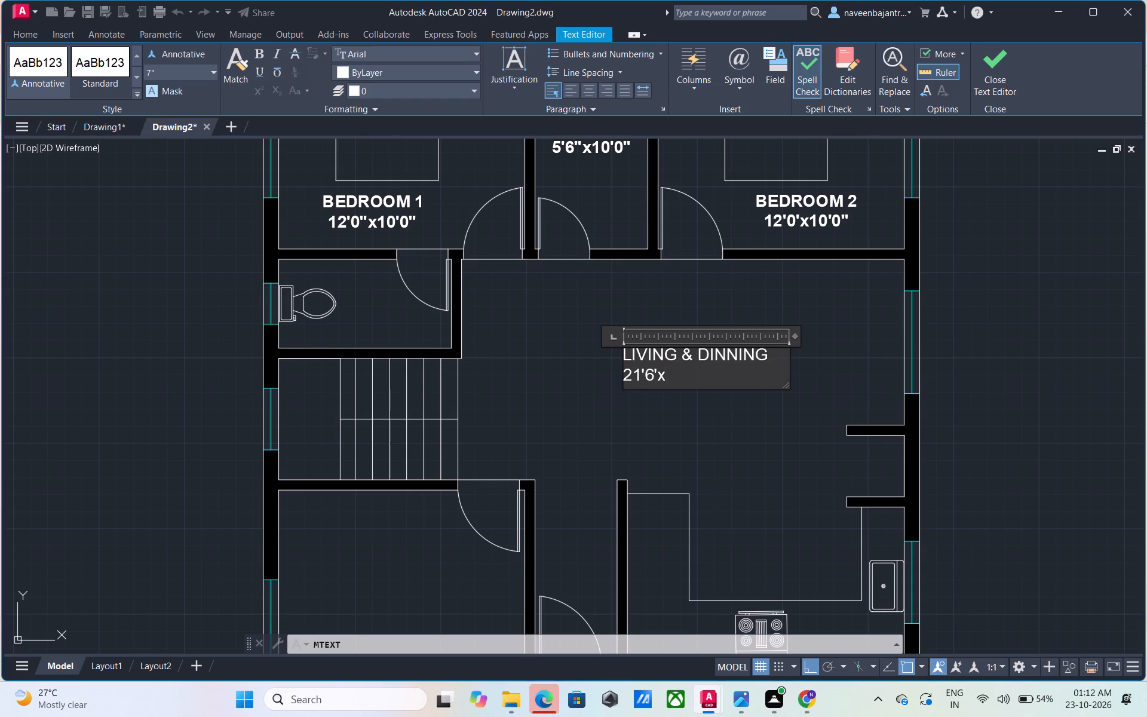
type("10'")
key("9")
key("shift+quotedbl")
Centre both lines of the living and dining label, make them bold and finish the text.
left_click_drag(710, 372, 618, 356)
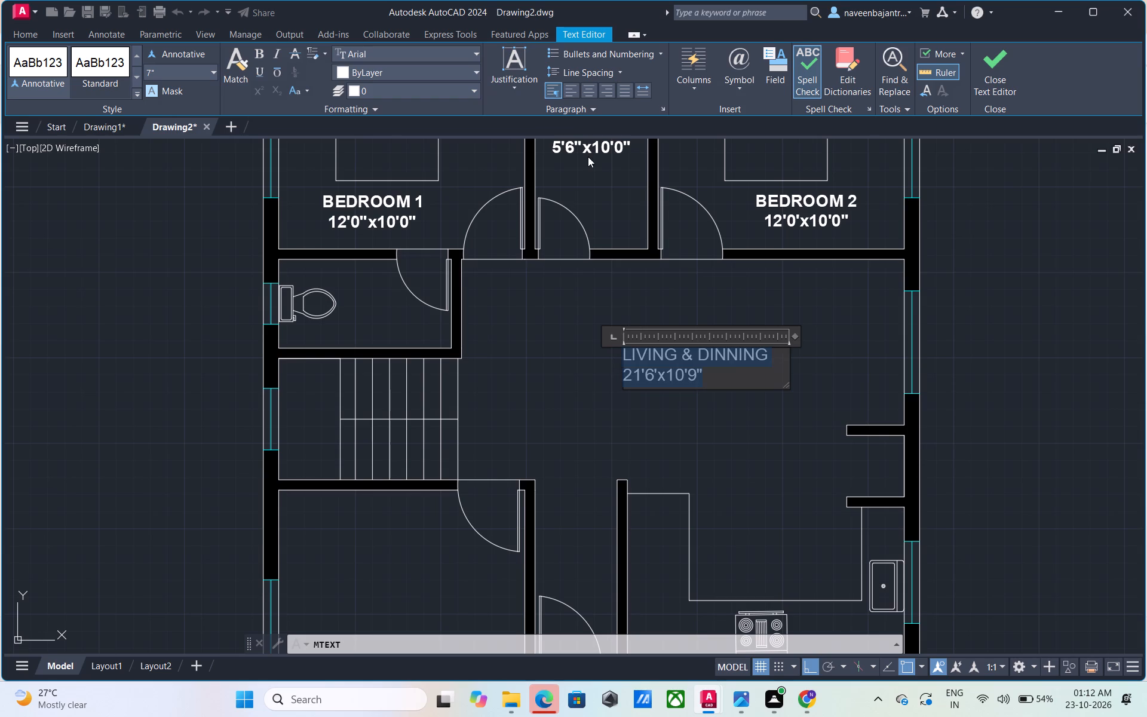
left_click(591, 95)
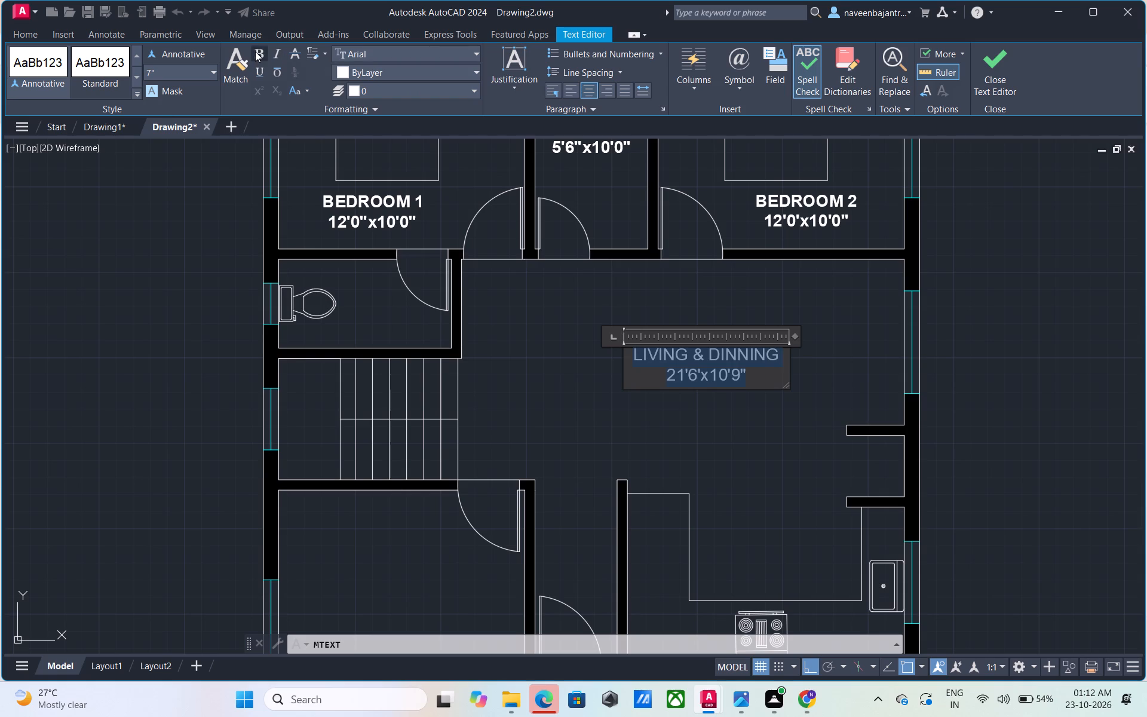
left_click(255, 51)
left_click(985, 84)
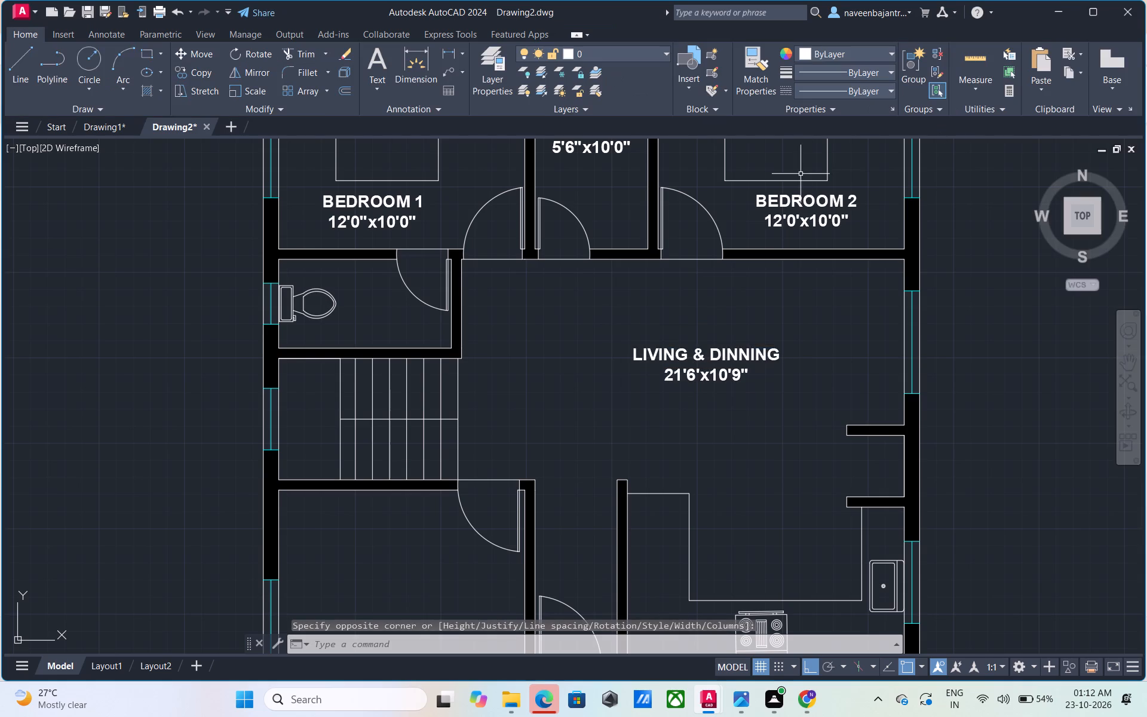
Start a multiline text label inside the kitchen counter outline, 7" high, reading KITCHEN.
scroll(827, 585, "up", 1)
scroll(827, 585, "down", 2)
middle_click(827, 585)
middle_click_drag(827, 585, 821, 550)
middle_click_drag(1002, 517, 652, 377)
key("Escape")
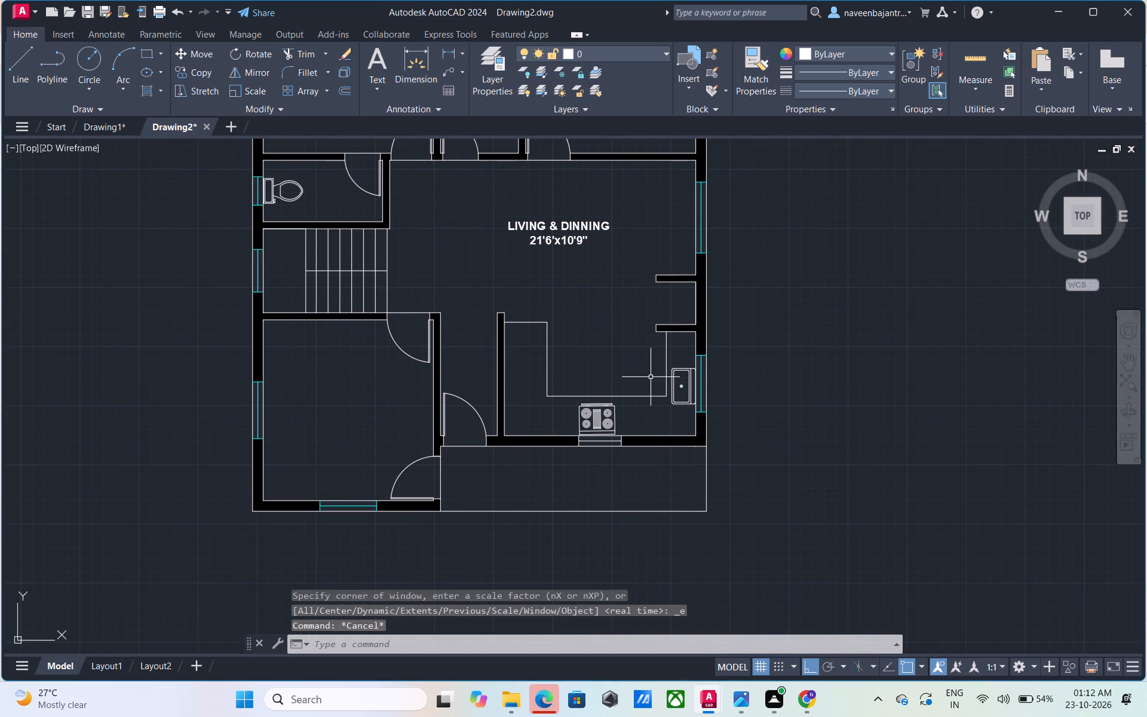
left_click(382, 50)
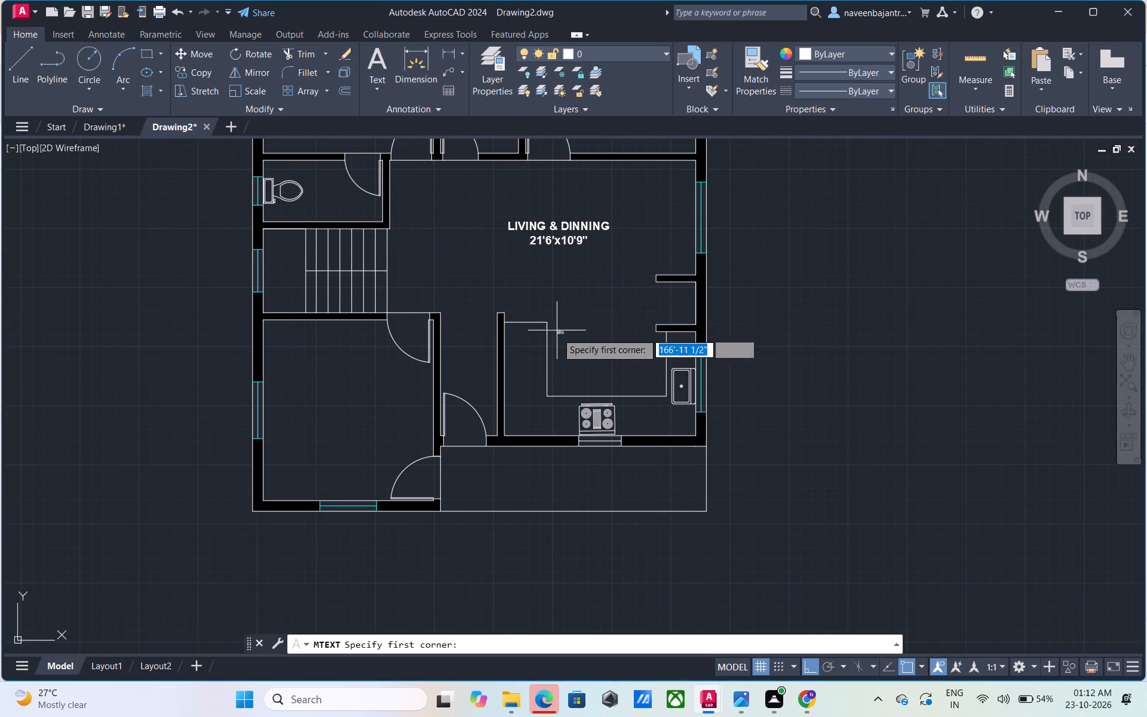
left_click(557, 345)
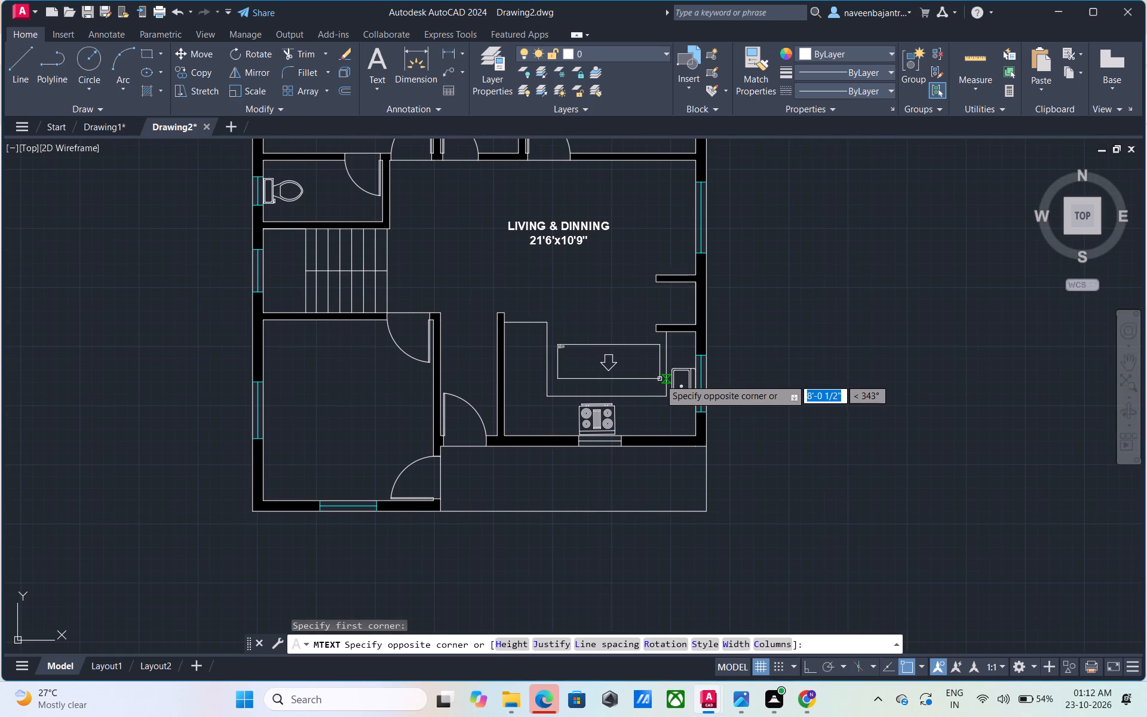
left_click(660, 379)
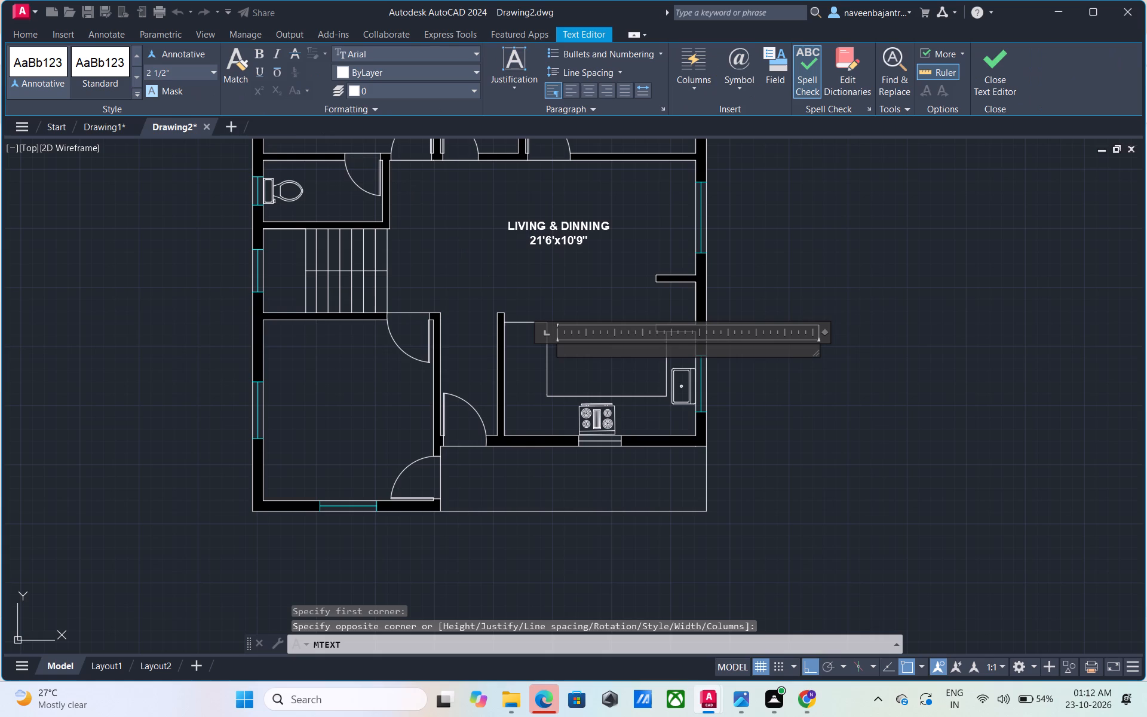
left_click(179, 73)
type("7\"")
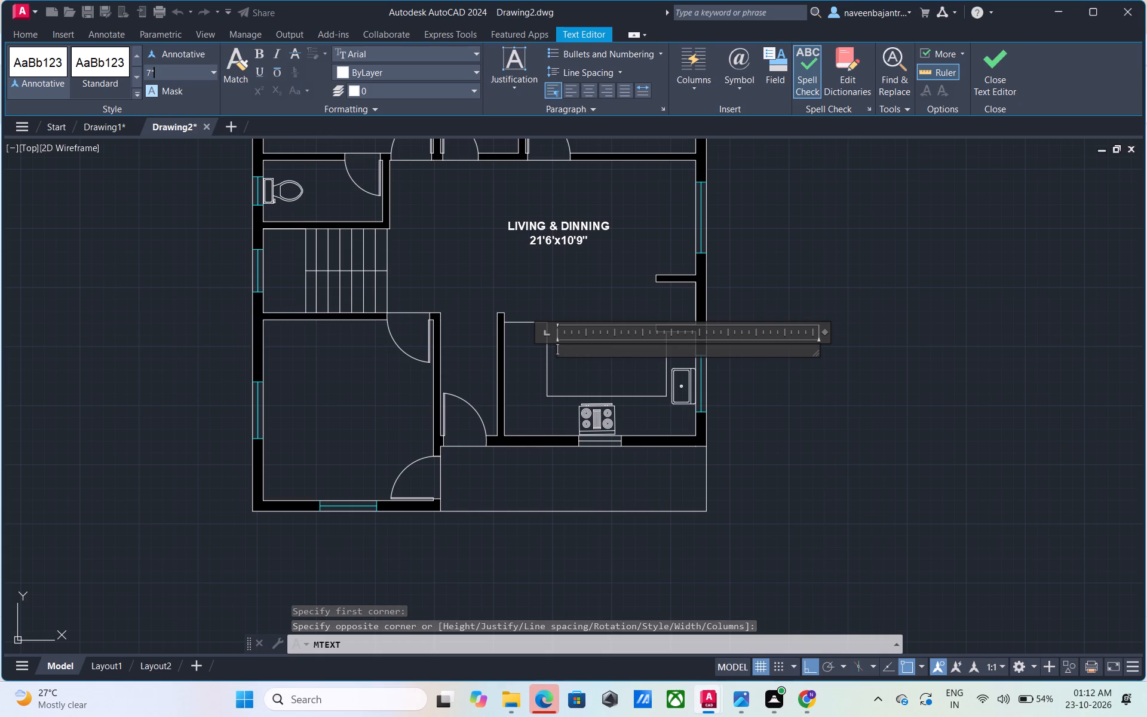
key("Return")
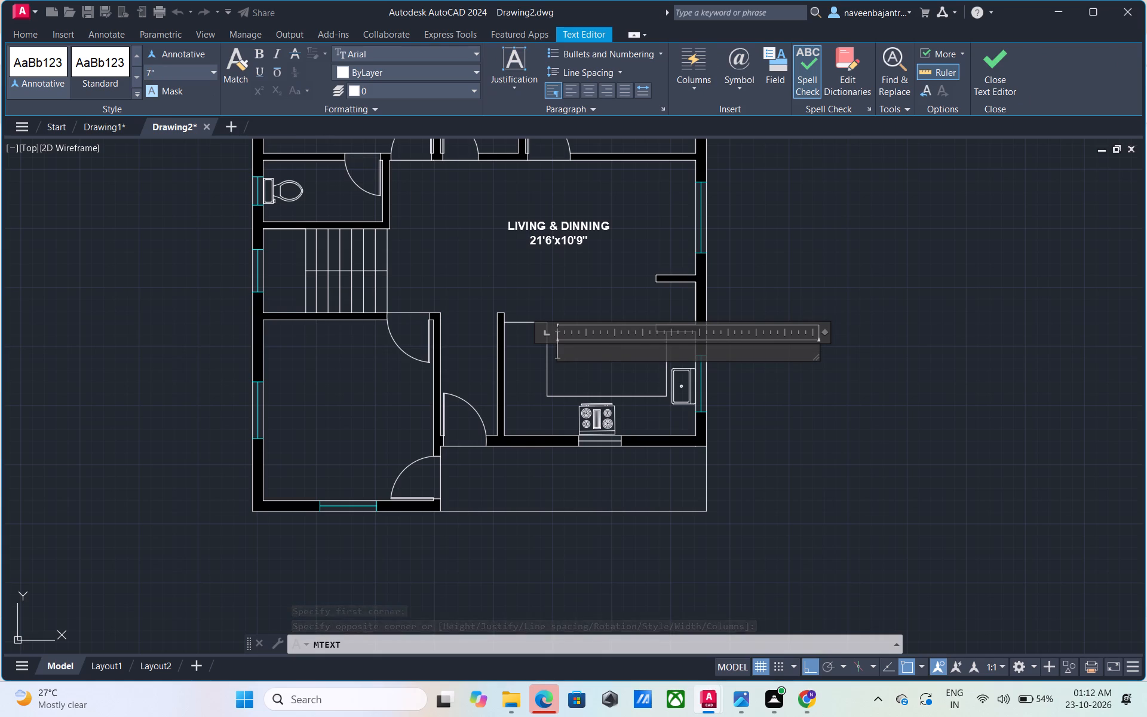
type("KITCHEN")
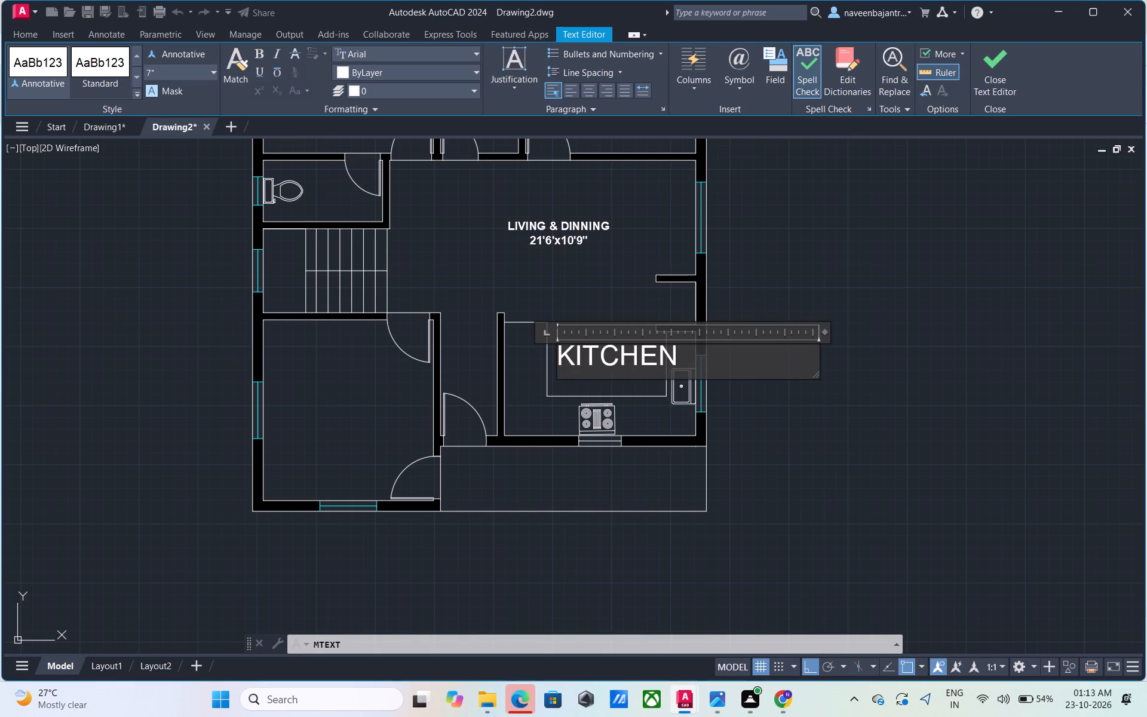
Add the room size 13'6"x7'4" as a second line under KITCHEN.
key("Return")
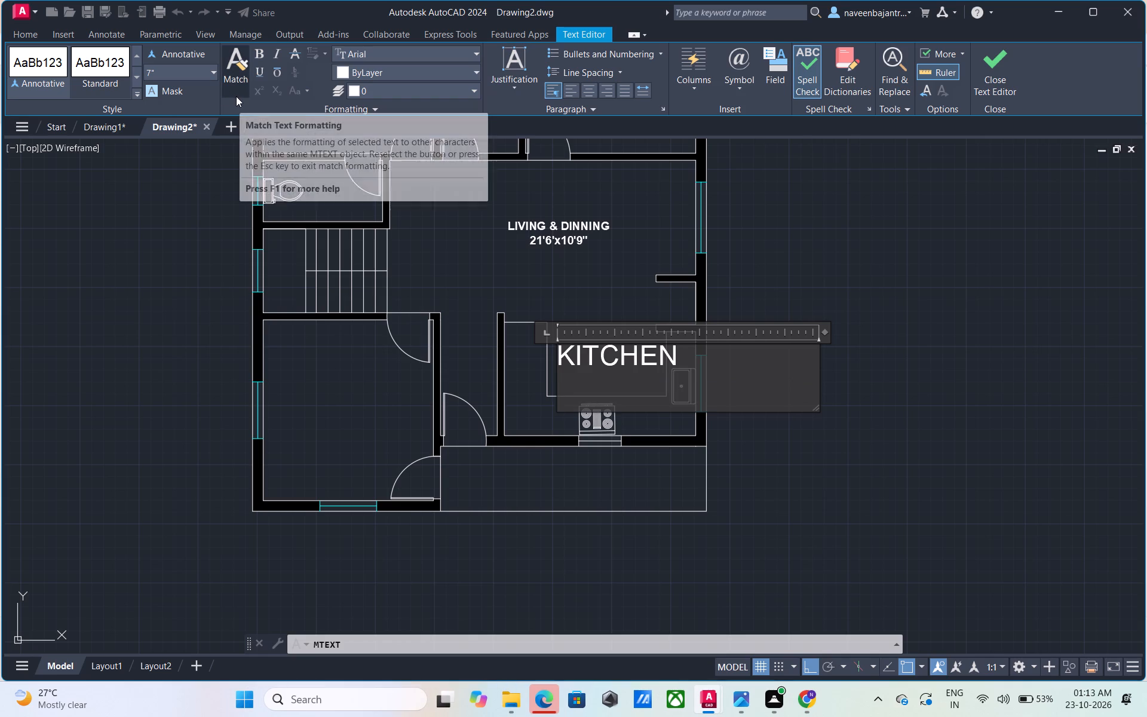
type("13")
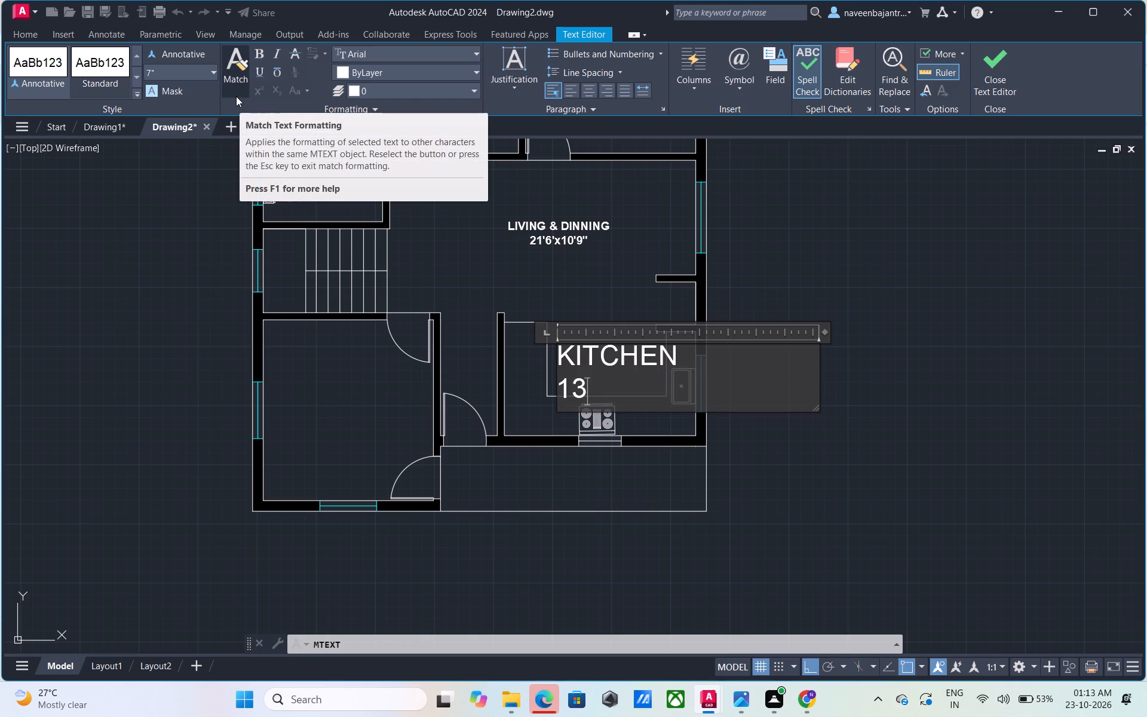
key("apostrophe")
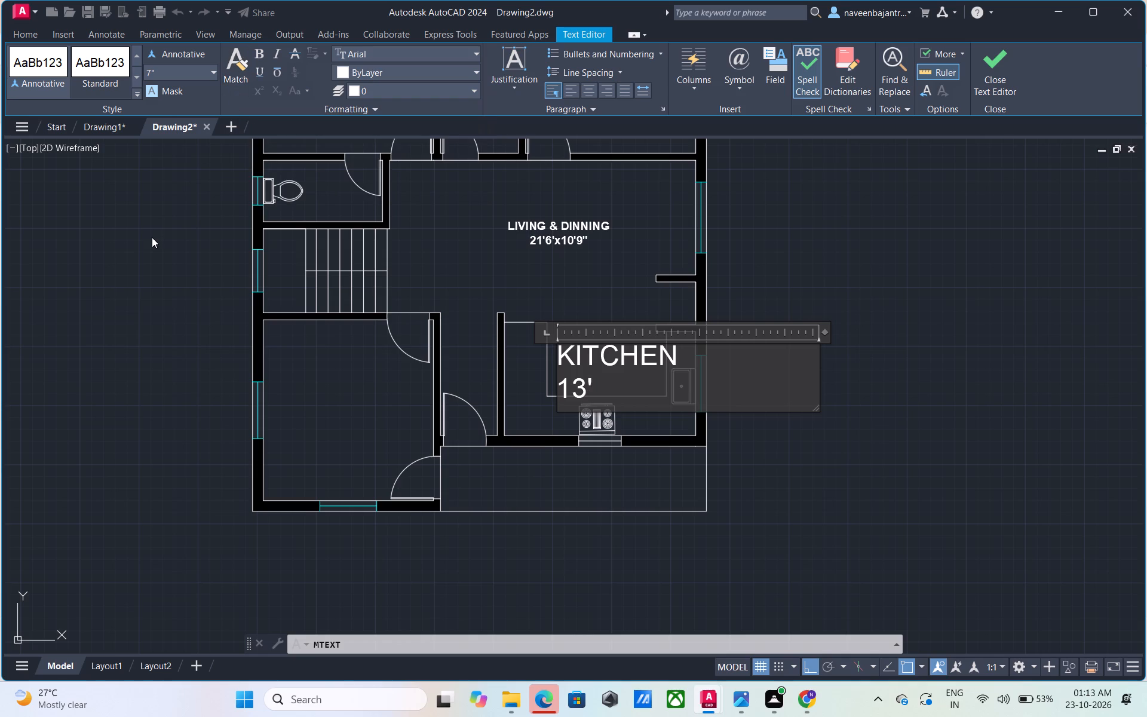
key("6")
key("shift+quotedbl")
key("x")
key("7")
key("apostrophe")
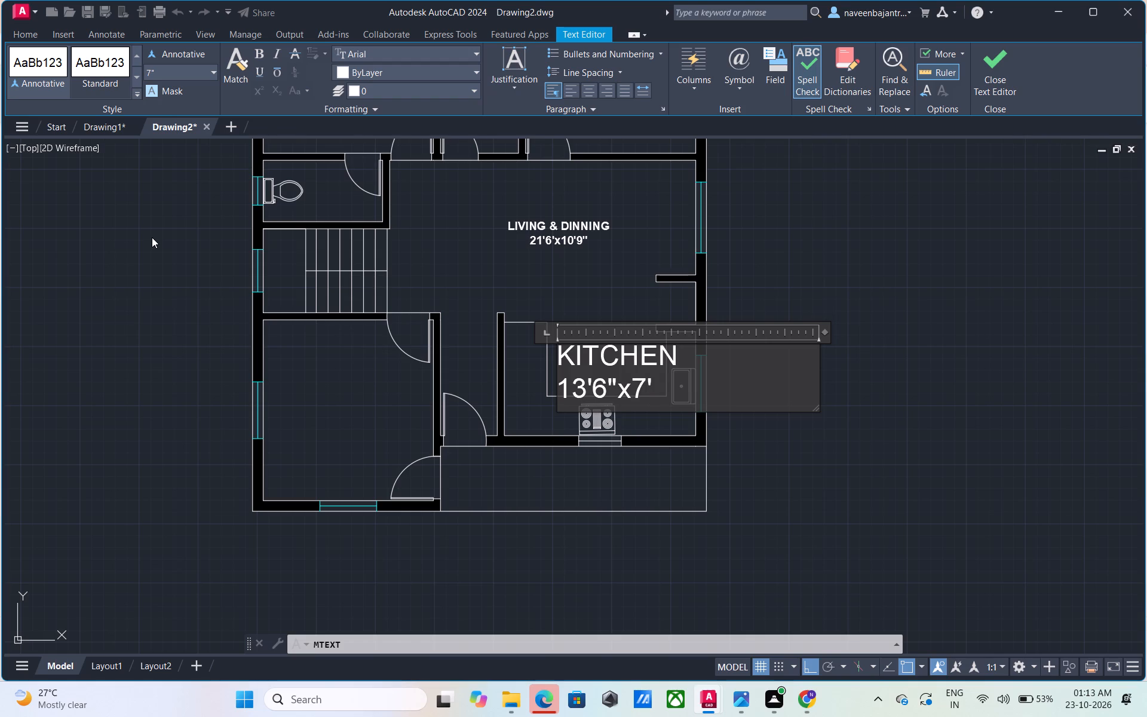
key("4")
key("shift+quotedbl")
Centre both lines of the kitchen label, make them bold and finish the text.
left_click_drag(677, 390, 624, 386)
left_click_drag(624, 386, 556, 364)
left_click(589, 88)
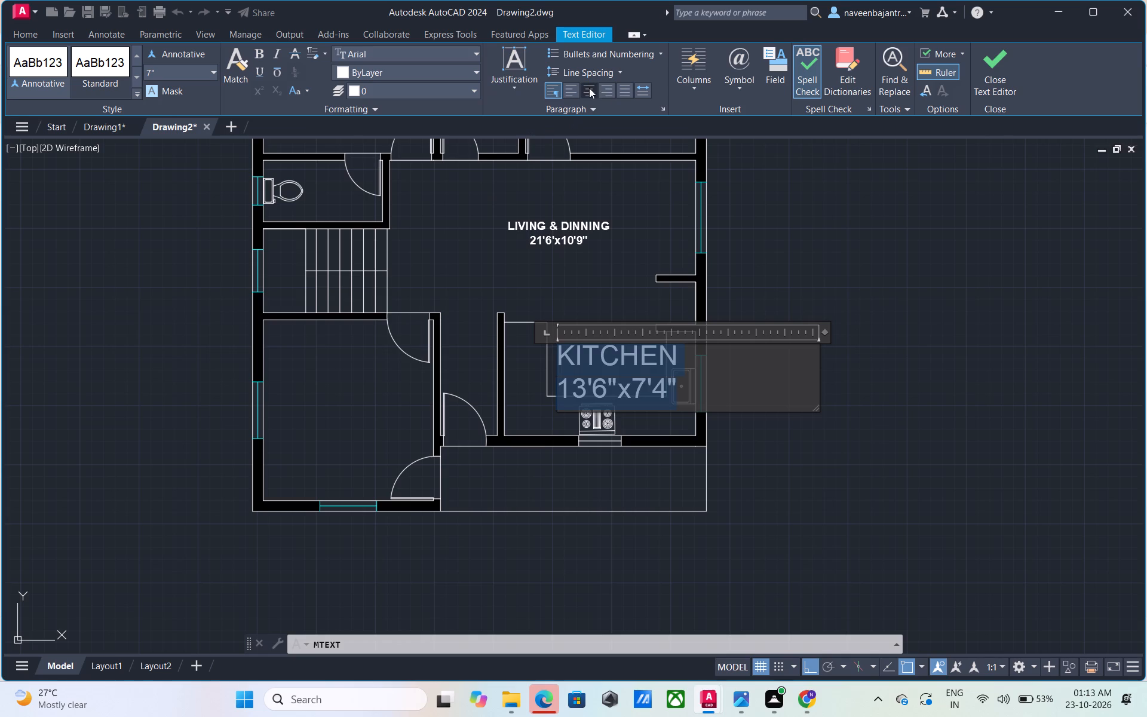
left_click(259, 56)
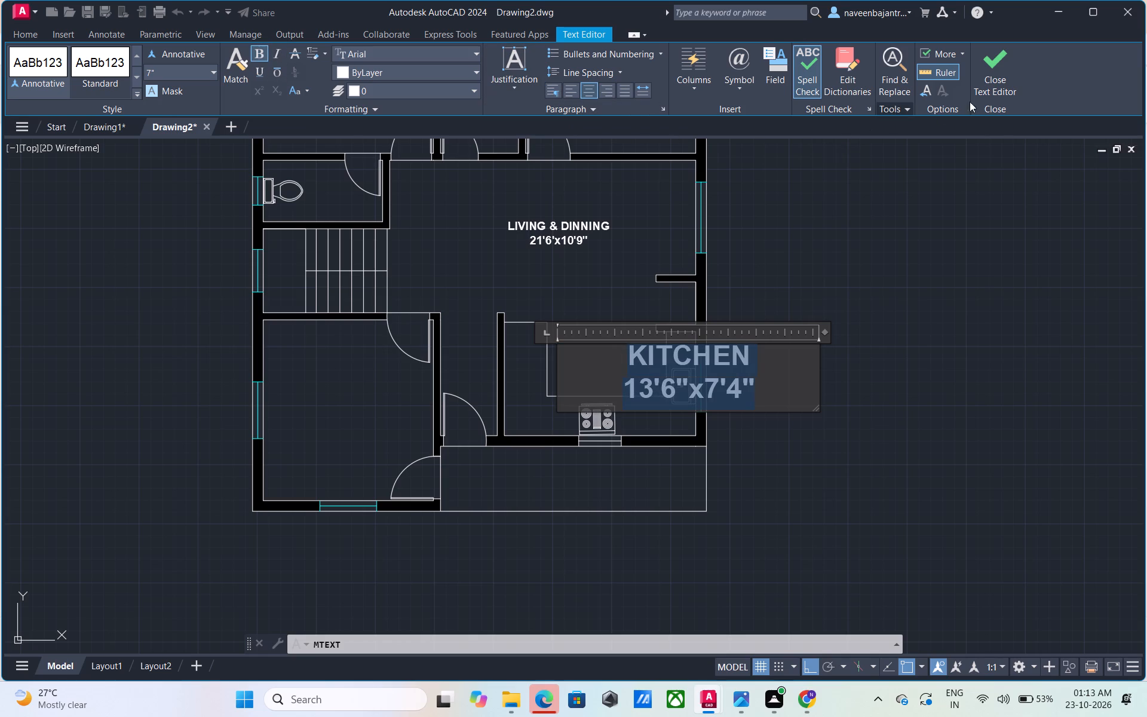
left_click(984, 98)
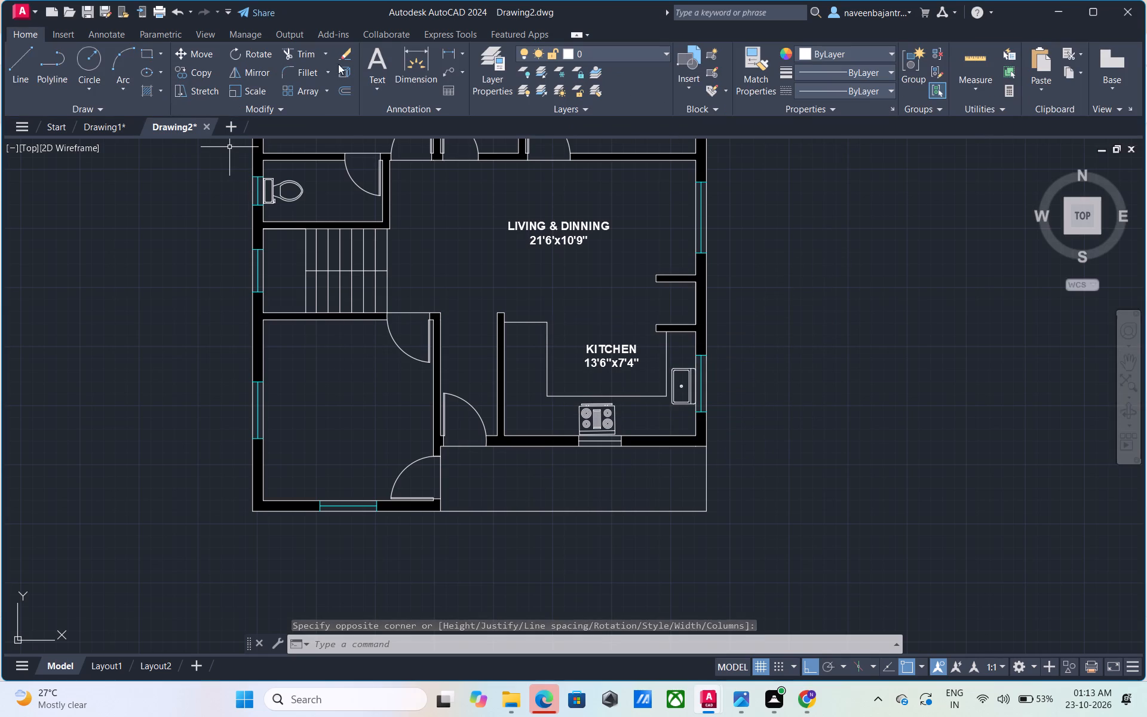
Start a multiline text label in the open strip below the kitchen, 7" high, reading VERANDAH.
left_click(364, 63)
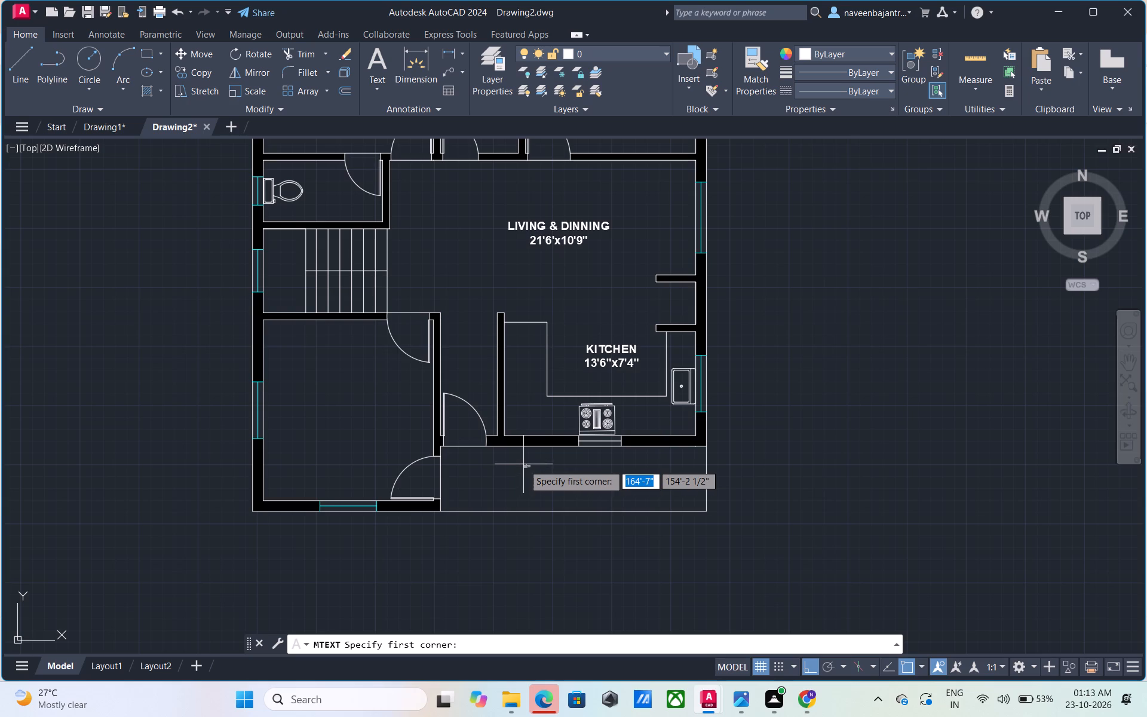
left_click(510, 467)
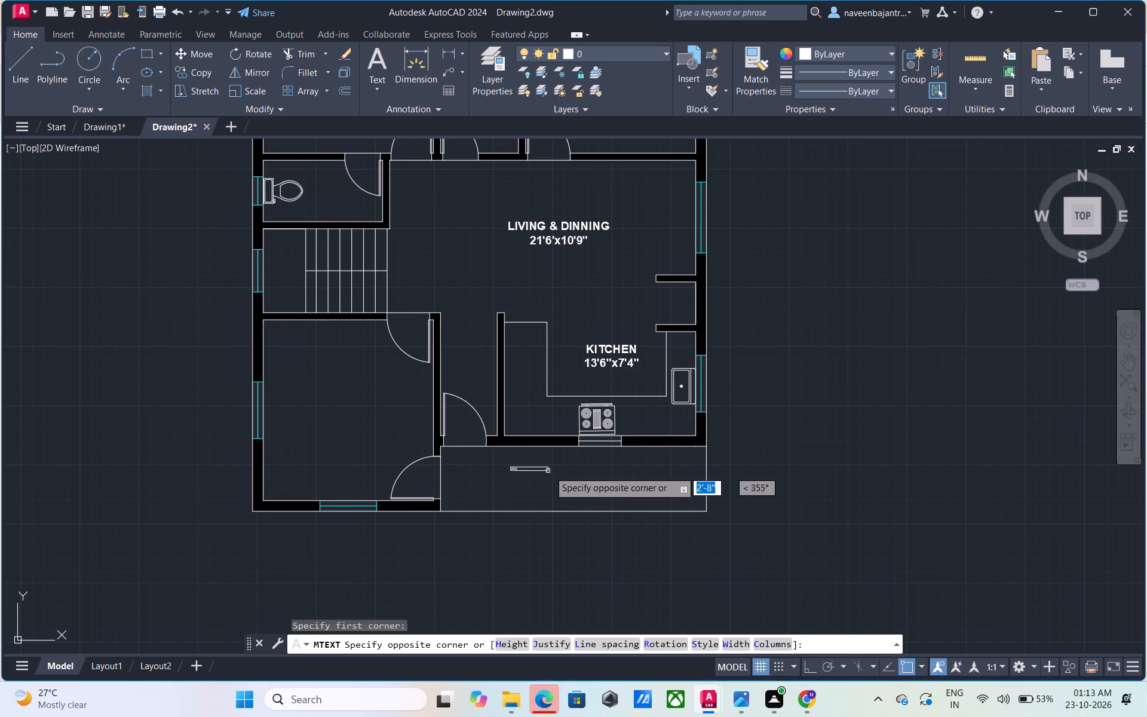
left_click(637, 488)
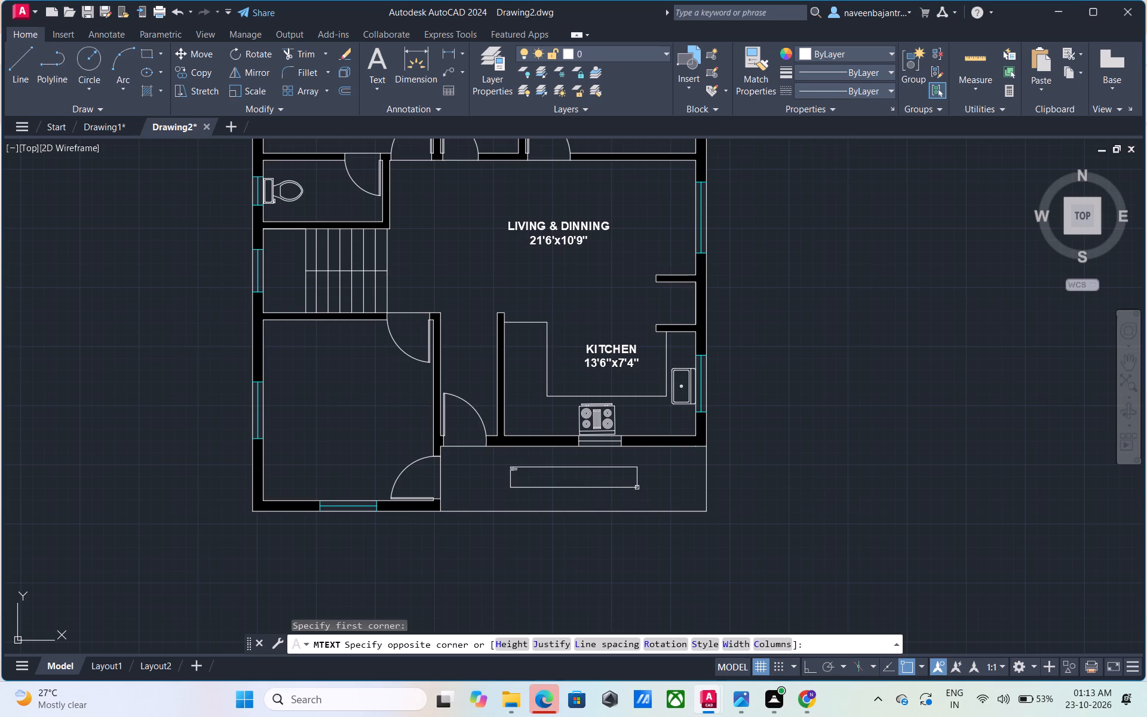
left_click(191, 63)
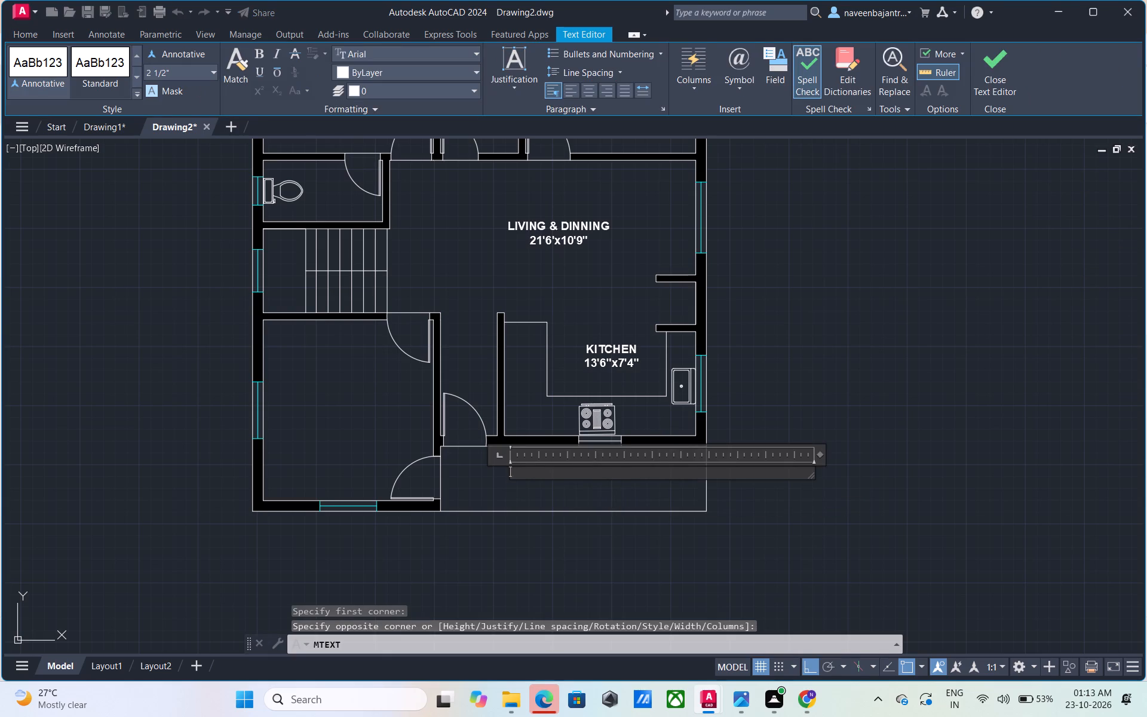
left_click(191, 70)
type("7\"")
key("Return")
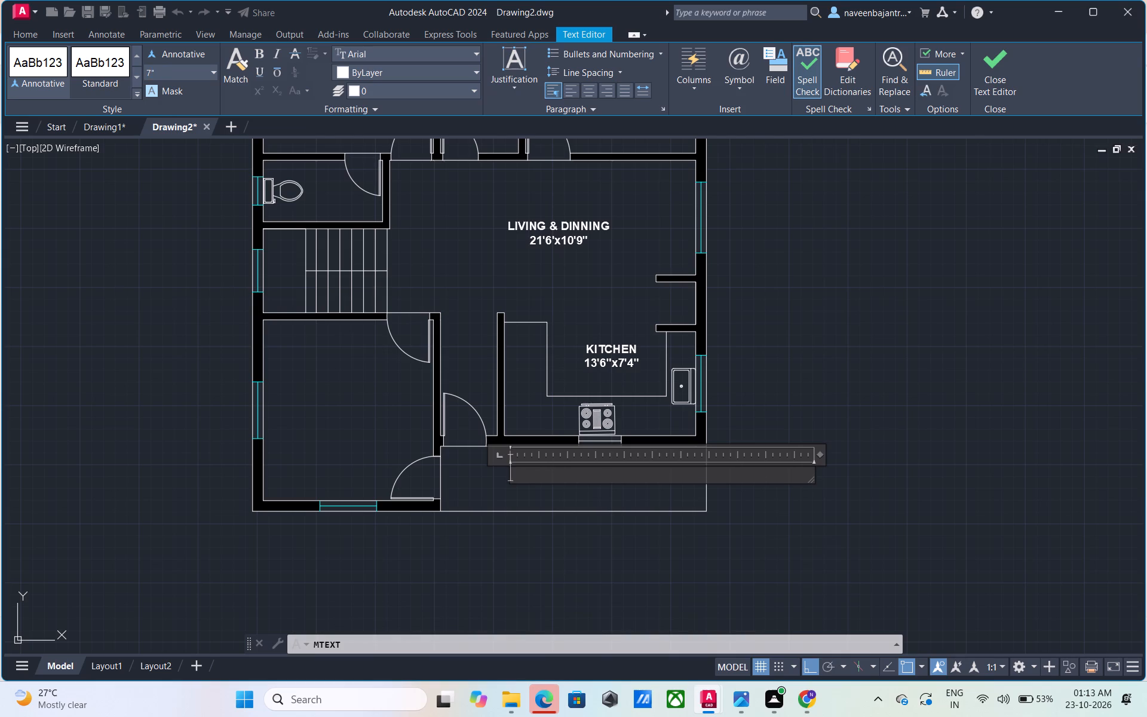
type("VERANDAH")
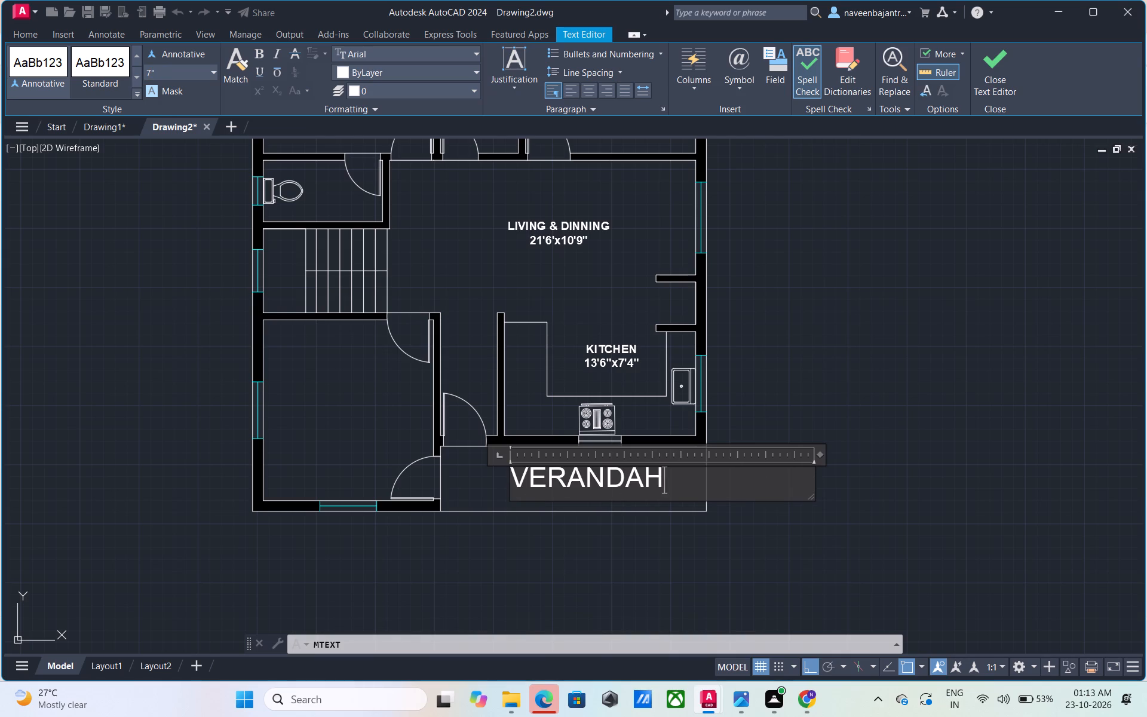
Add the size 17'11"x4'7" as a second line under VERANDAH.
key("Return")
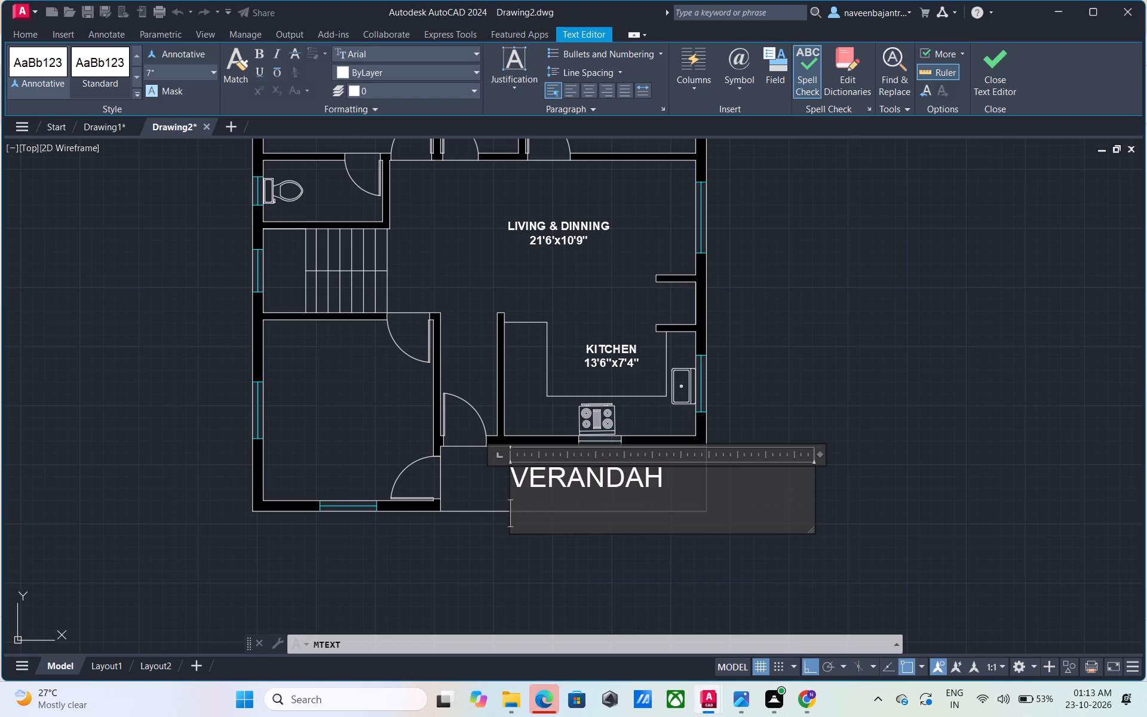
type("17'")
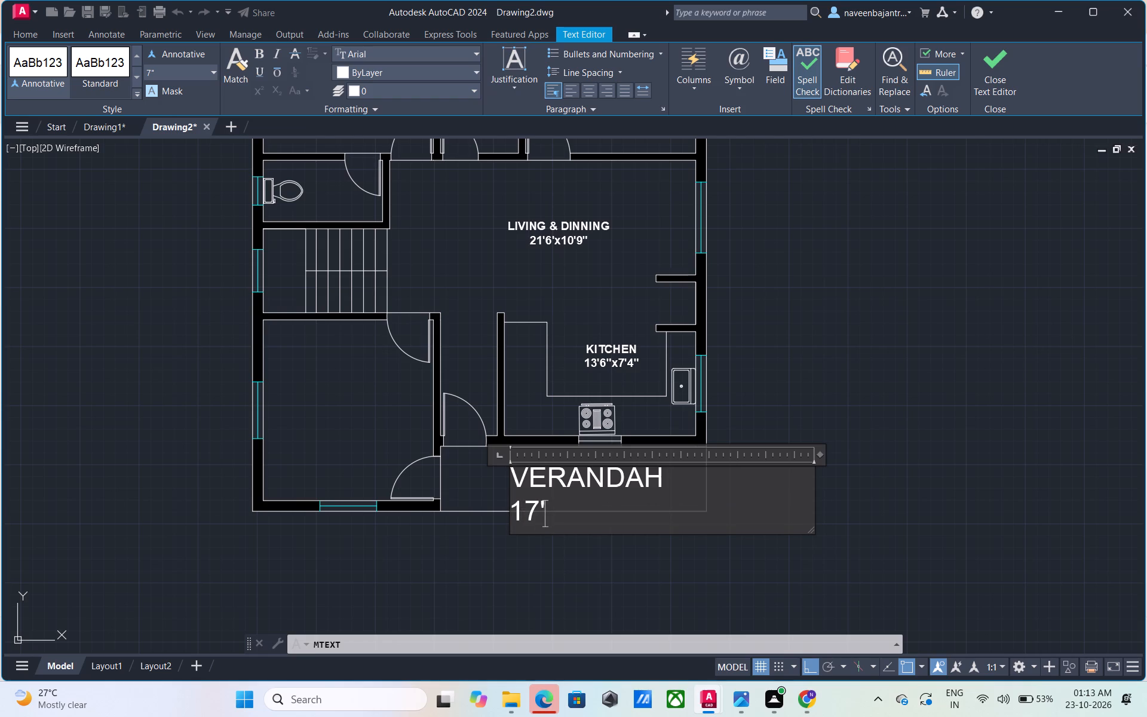
type("11")
key("shift+quotedbl")
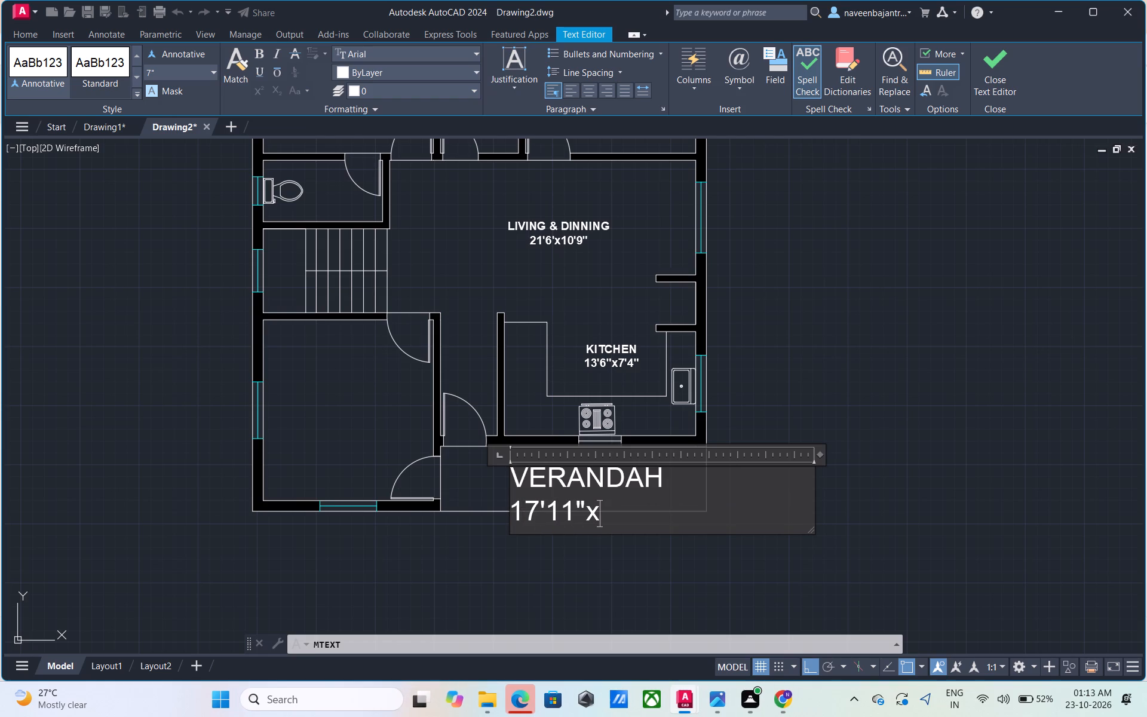
type("4'")
key("7")
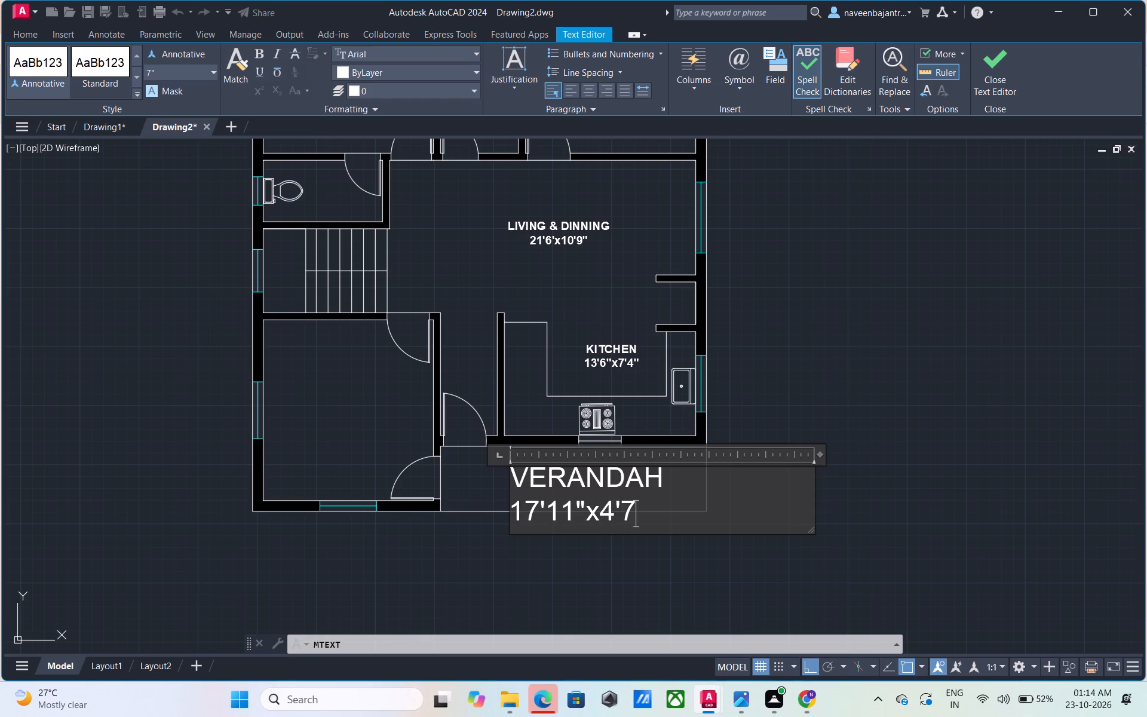
key("apostrophe")
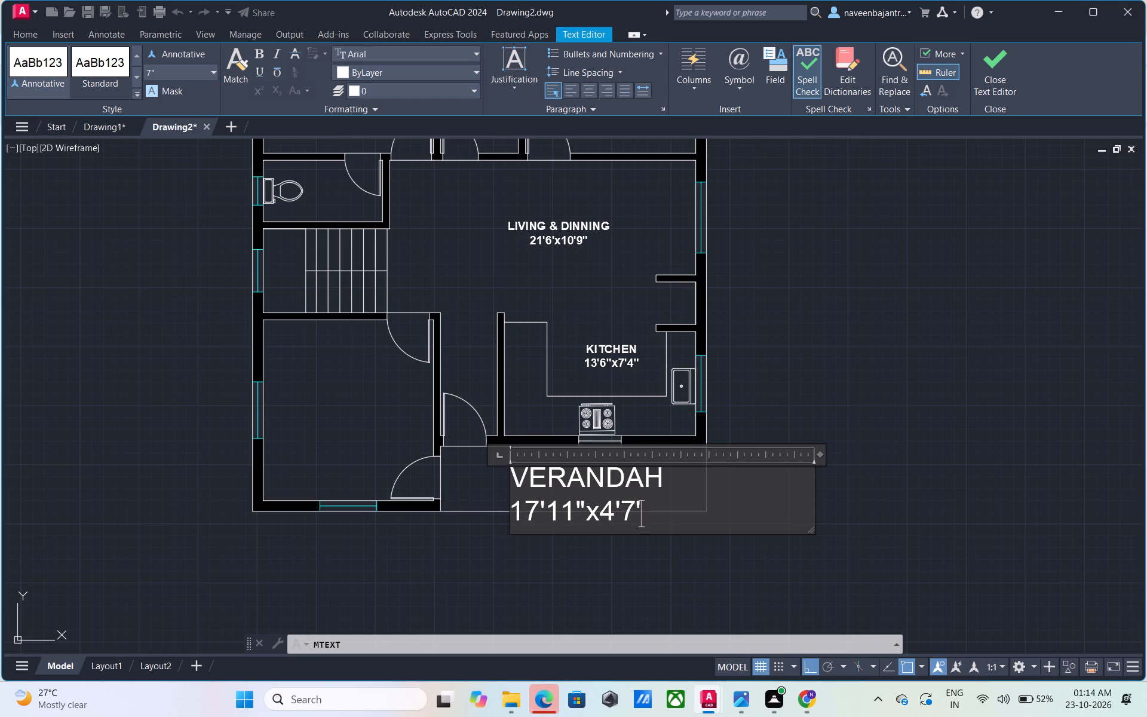
key("BackSpace")
key("shift+quotedbl")
Centre both lines of the verandah label, make them bold and finish the text.
left_click_drag(649, 511, 499, 488)
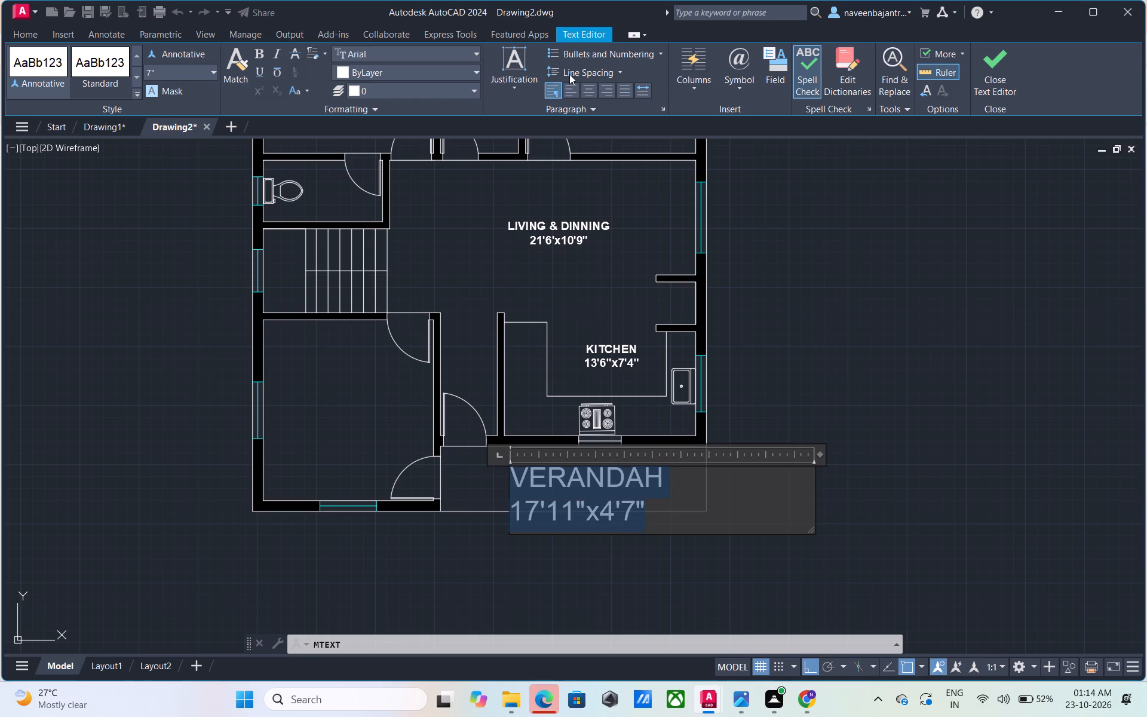
left_click(593, 94)
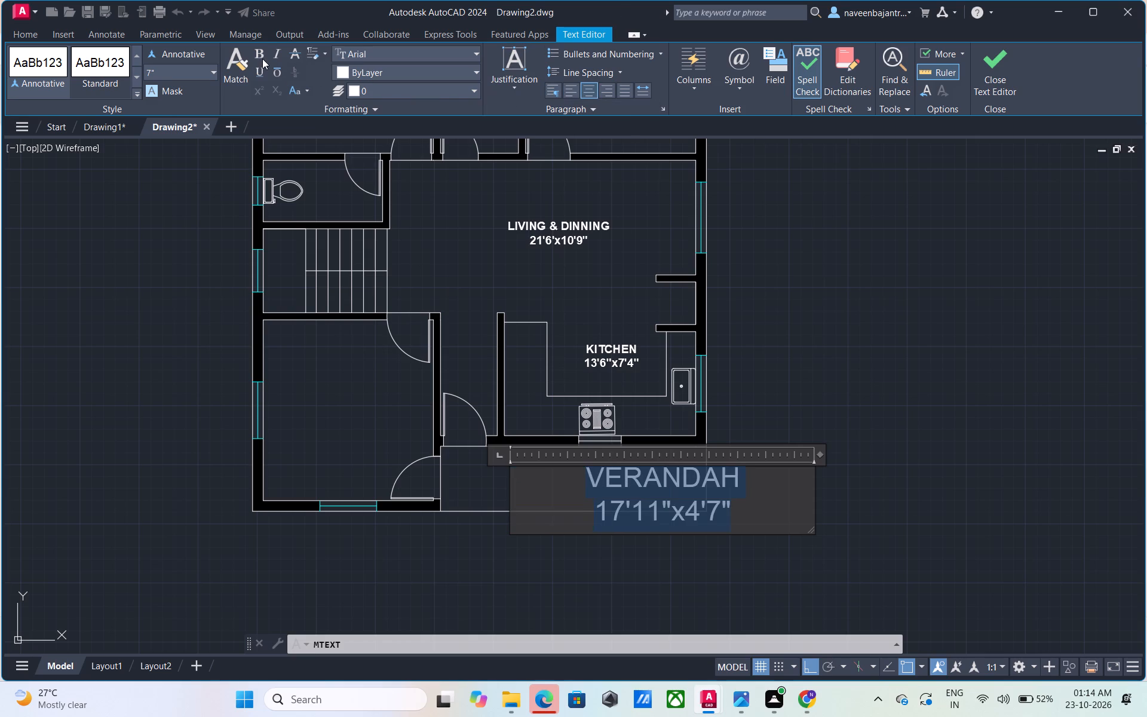
left_click(262, 59)
left_click(978, 88)
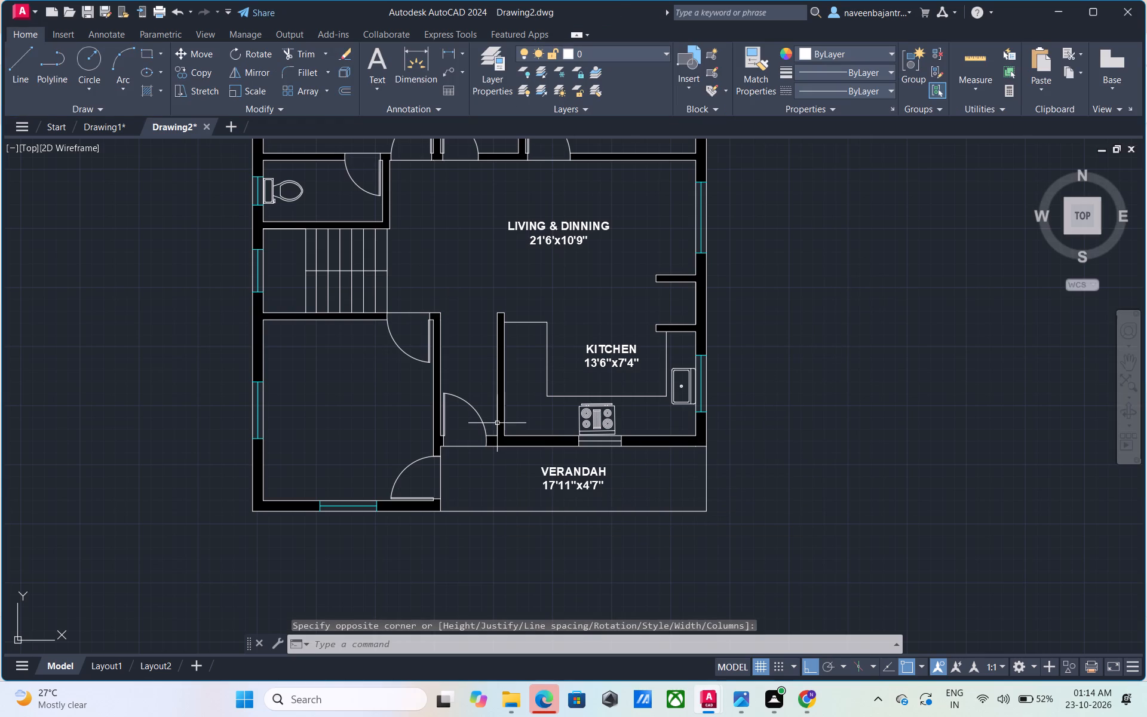
key("Escape")
Start a multiline text label in the empty room below the stairs, 7" high, reading LIVING.
left_click(381, 61)
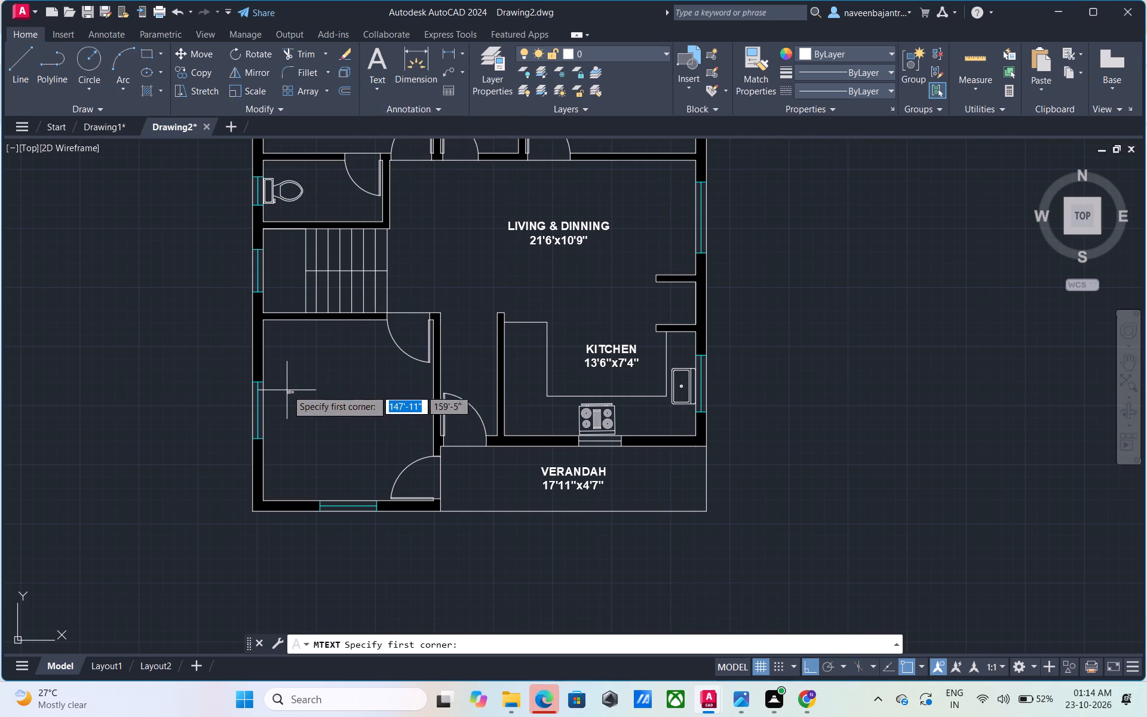
left_click(286, 388)
left_click(407, 419)
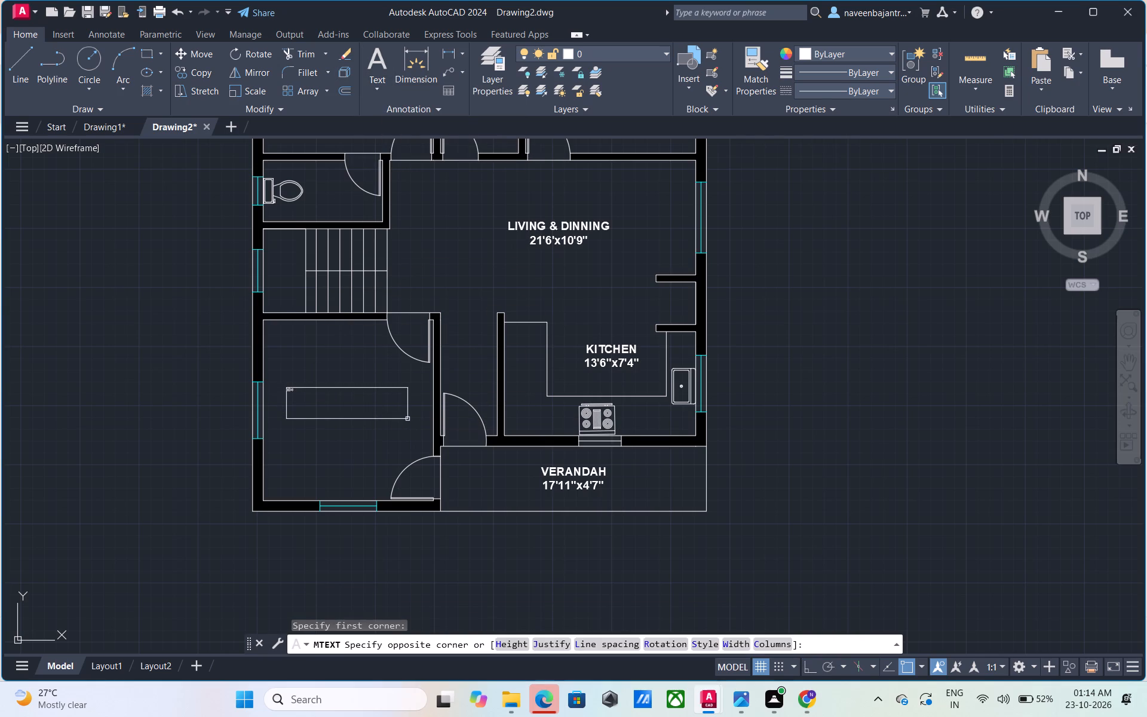
left_click(188, 67)
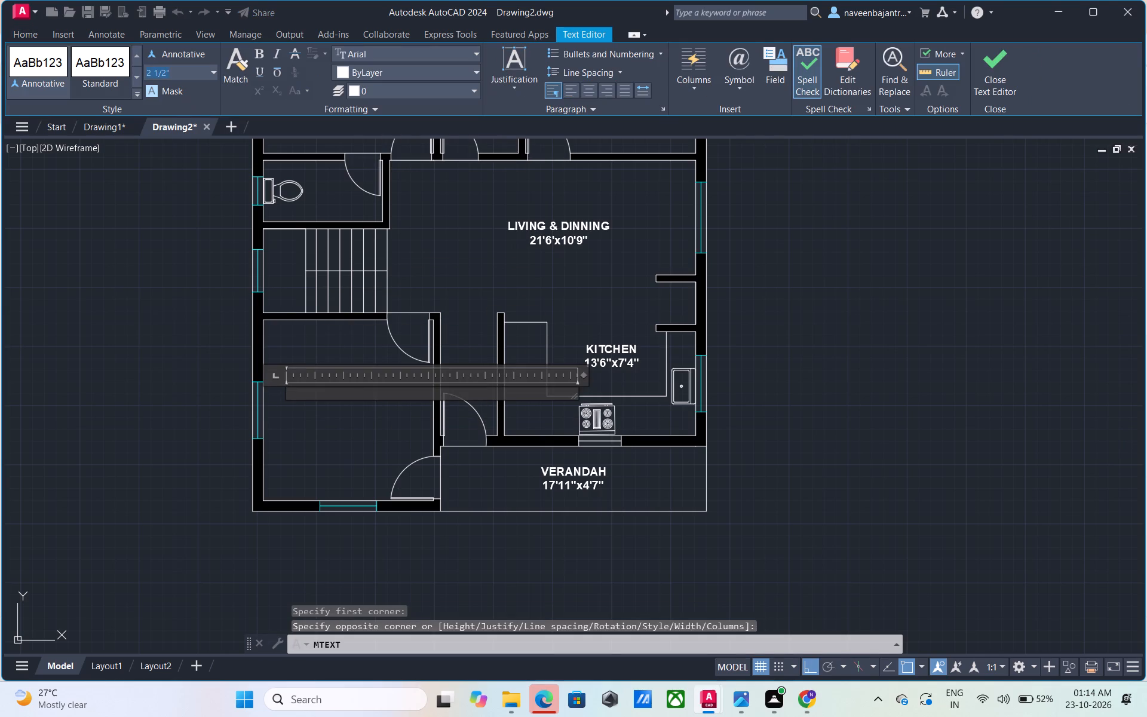
key("7")
key("shift+quotedbl")
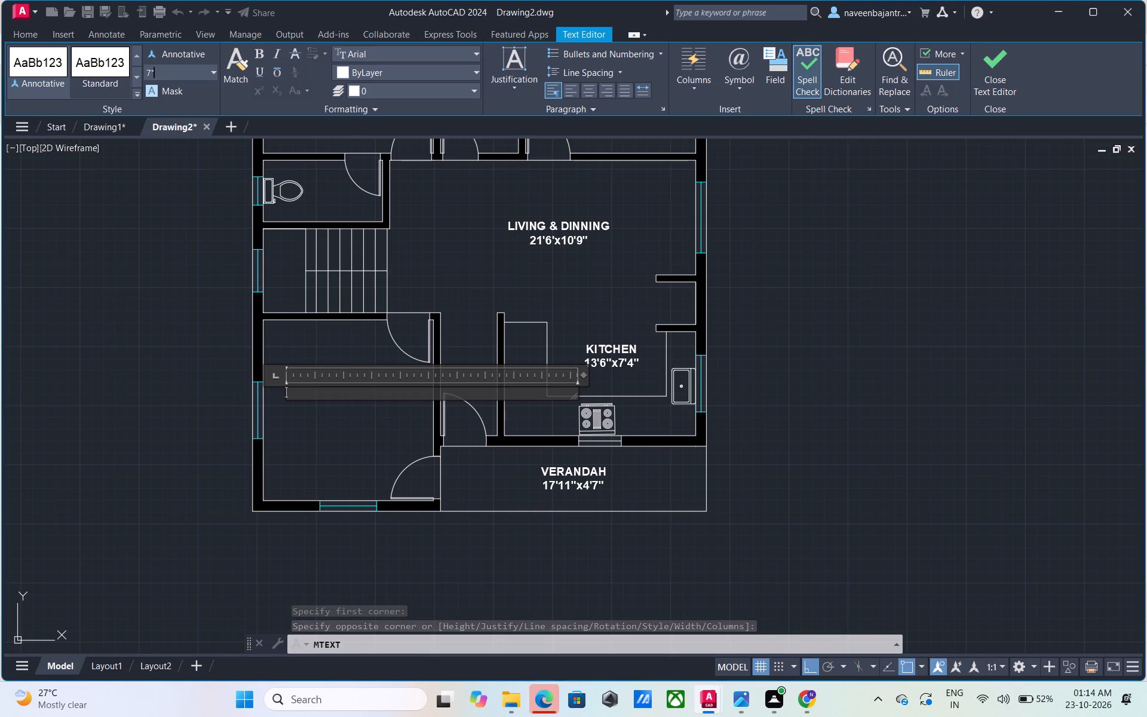
key("Return")
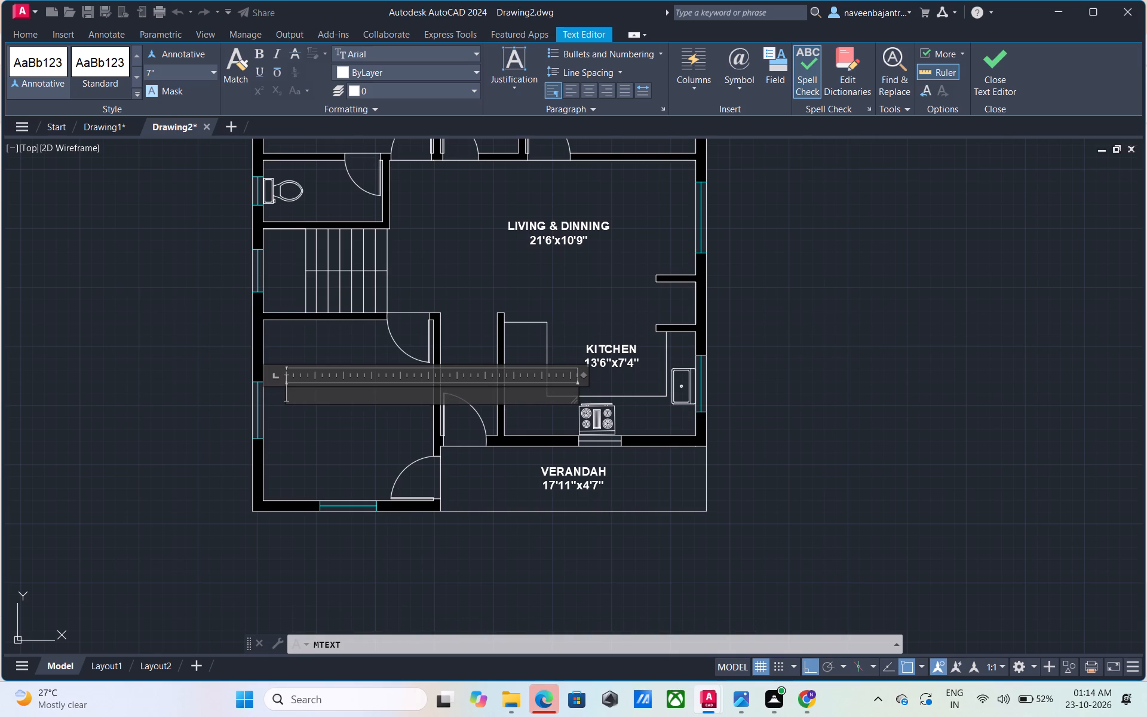
type("LIVING")
Add the room size 12'0"x12'9" as a second line under LIVING.
key("Return")
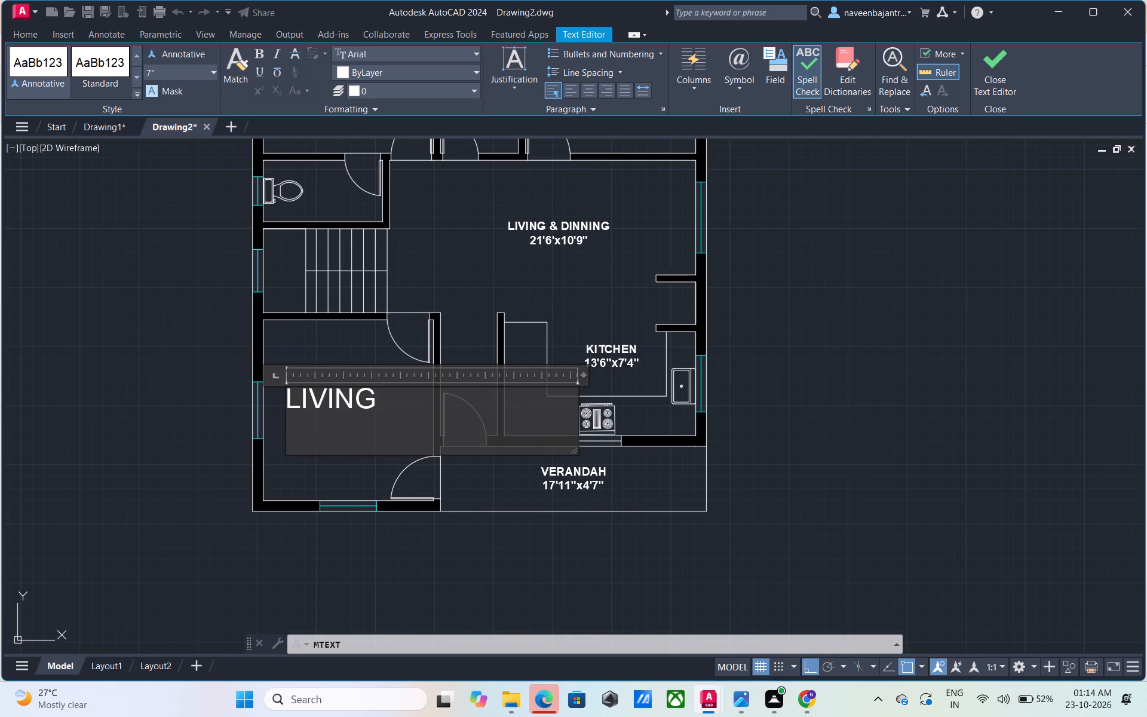
type("12'0")
key("shift+quotedbl")
key("x")
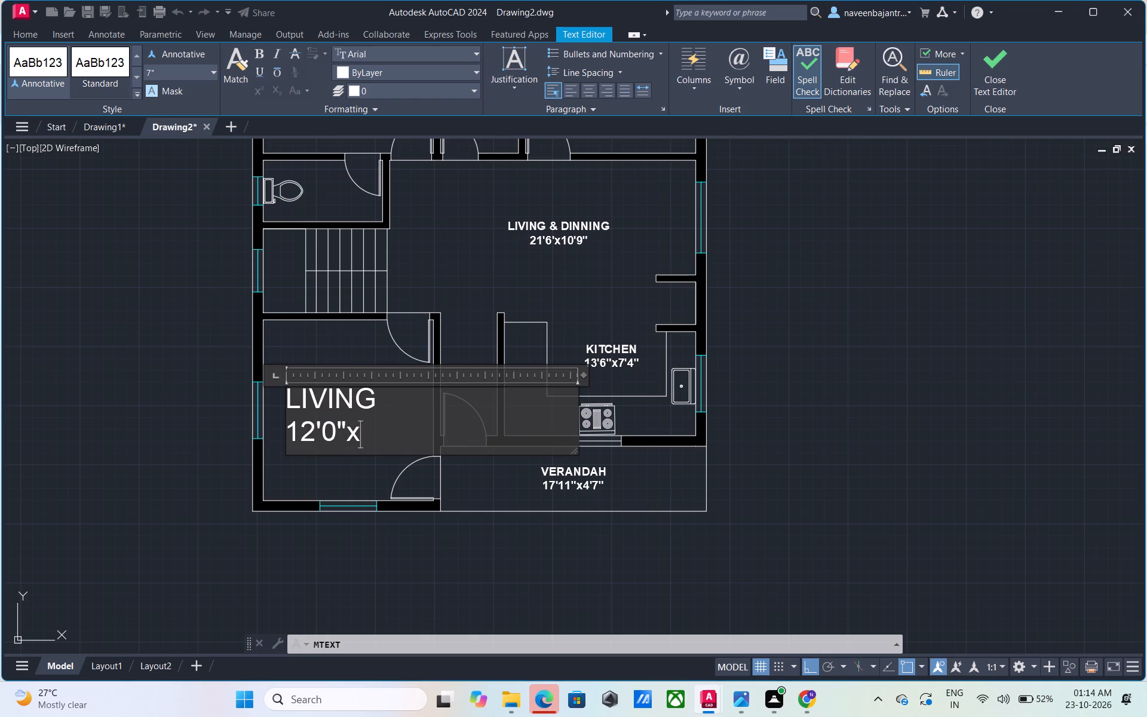
type("12")
key("apostrophe")
key("9")
key("shift+quotedbl")
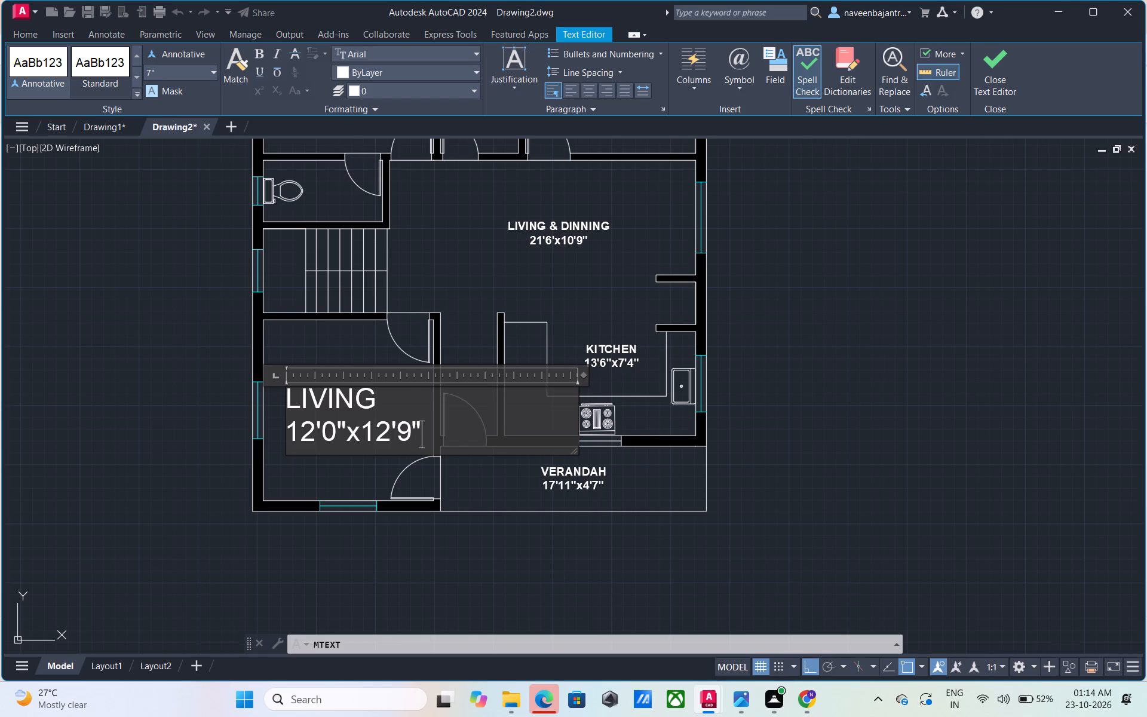
Centre both lines of the living room label, make them bold and finish the text.
left_click_drag(427, 425, 268, 404)
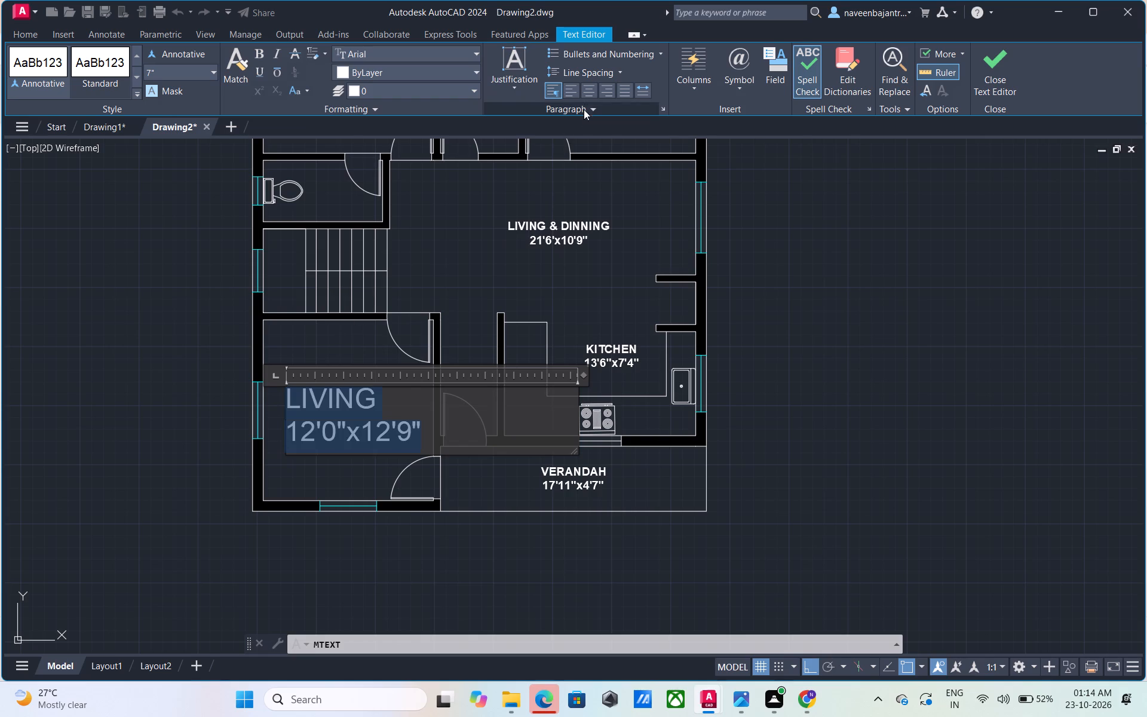
left_click(587, 95)
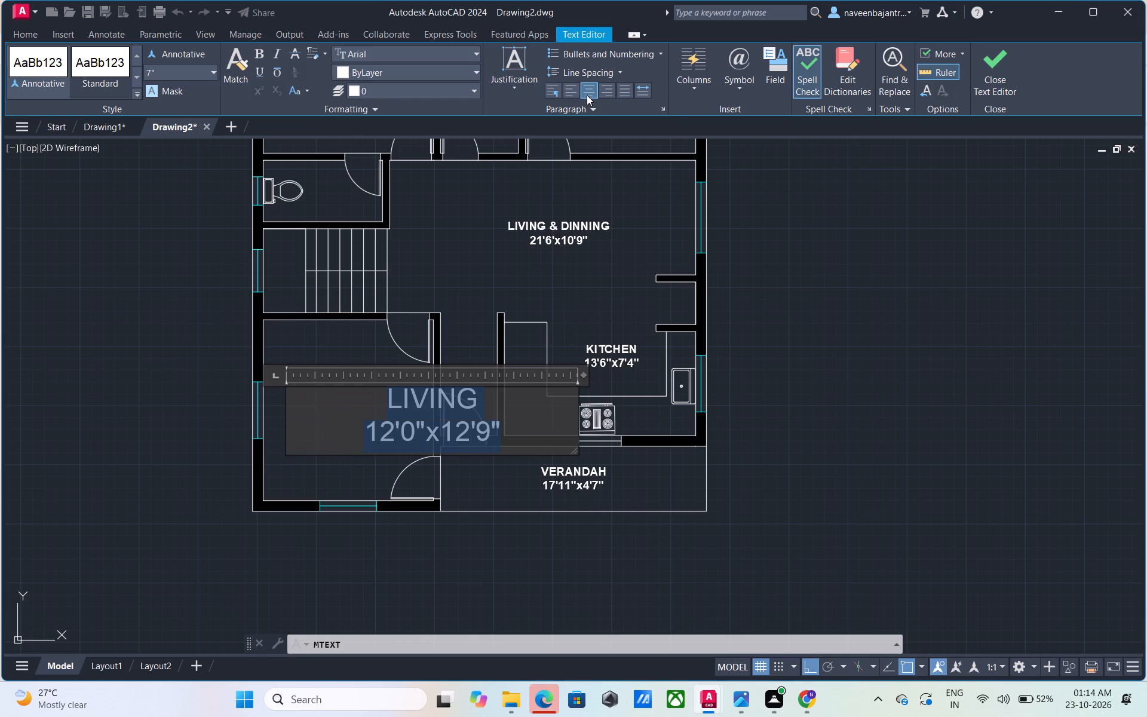
left_click(260, 57)
left_click(1005, 65)
Dimension the overall width of the house along the outer wall above the bedrooms, placing the dimension just outside the plan.
scroll(897, 223, "down", 1)
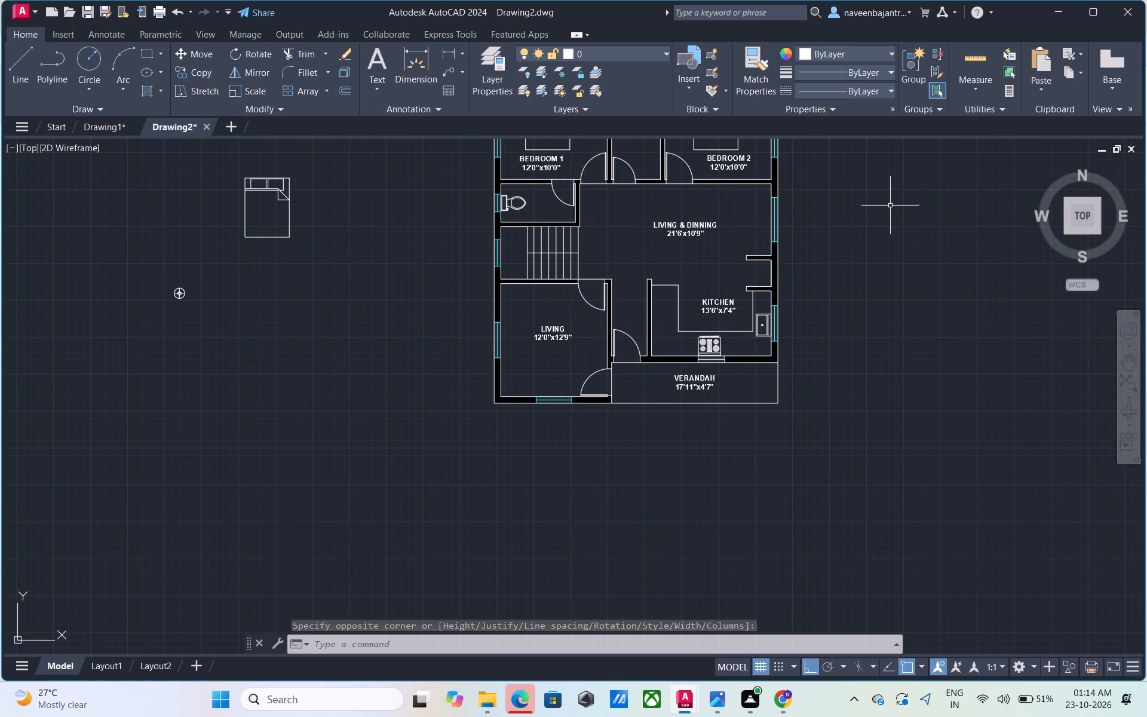
middle_click_drag(890, 206, 826, 323)
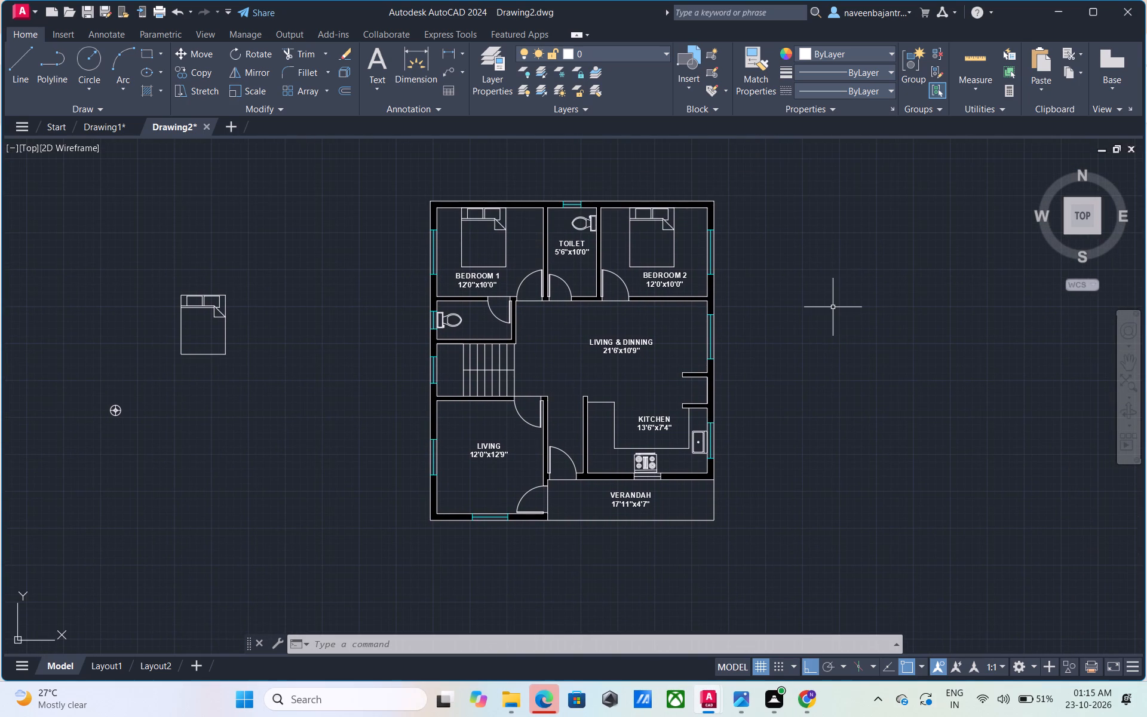
left_click(418, 76)
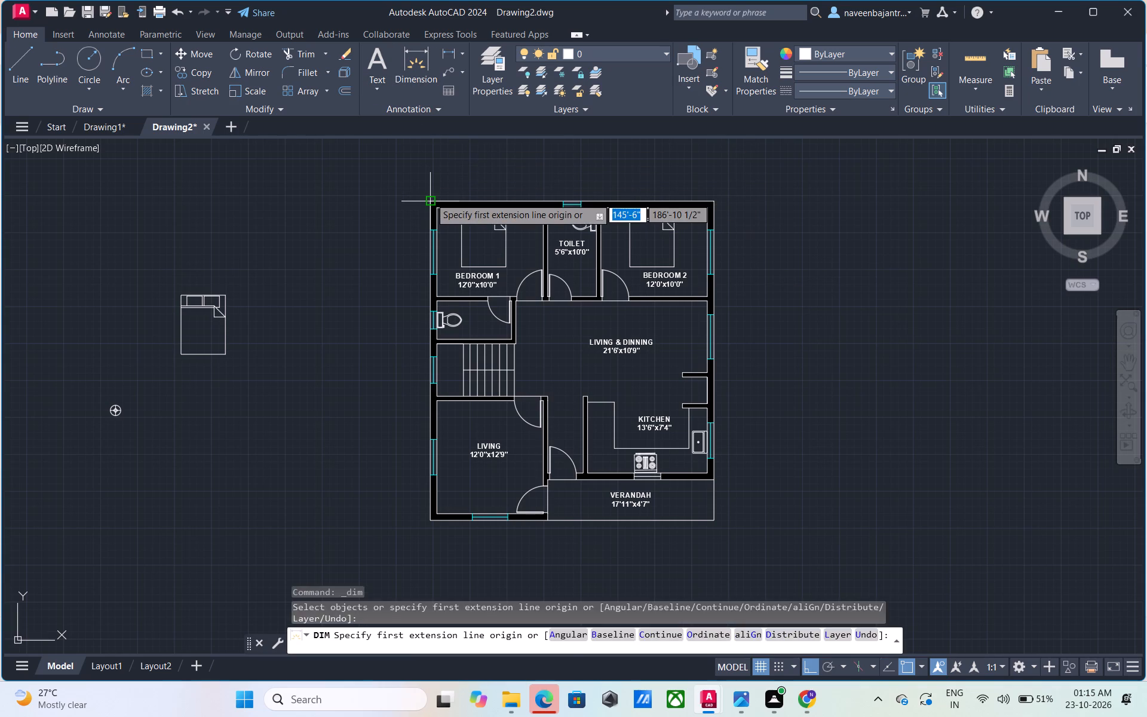
left_click(430, 198)
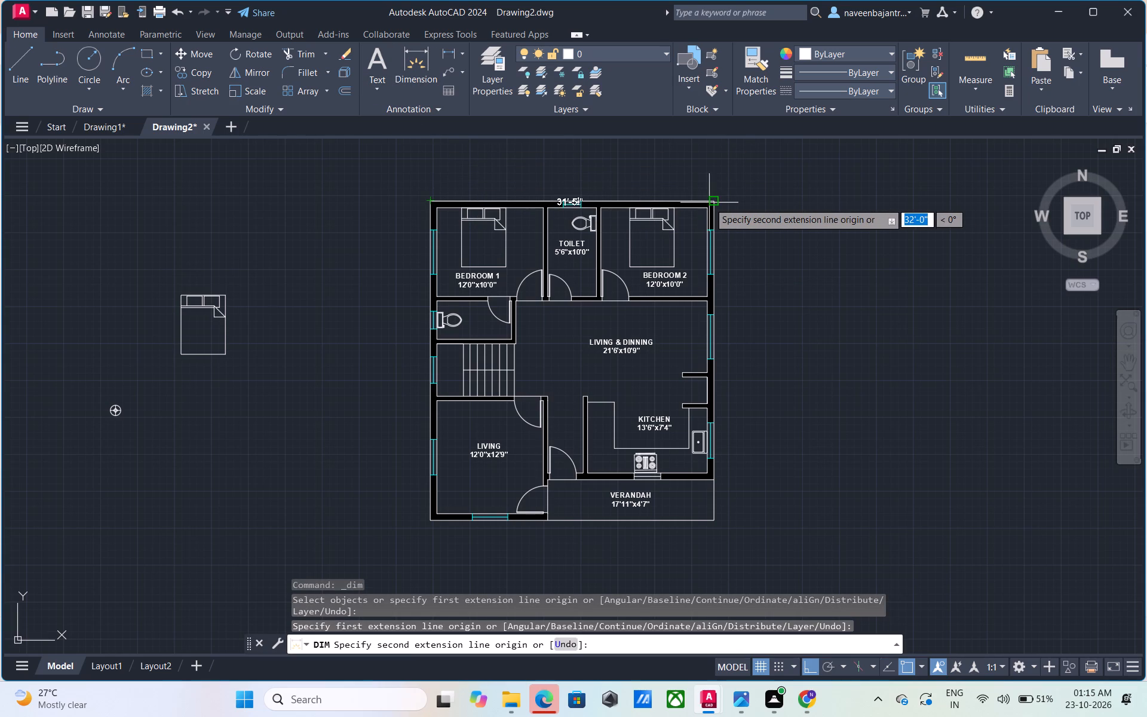
left_click(714, 202)
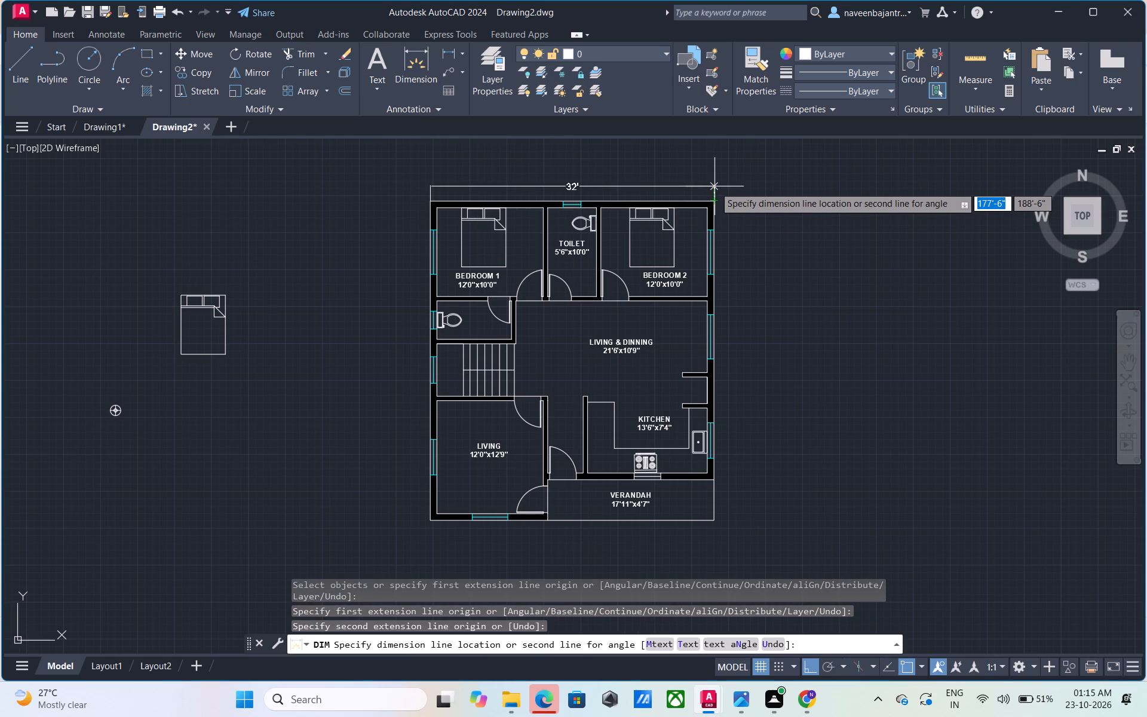
left_click(714, 186)
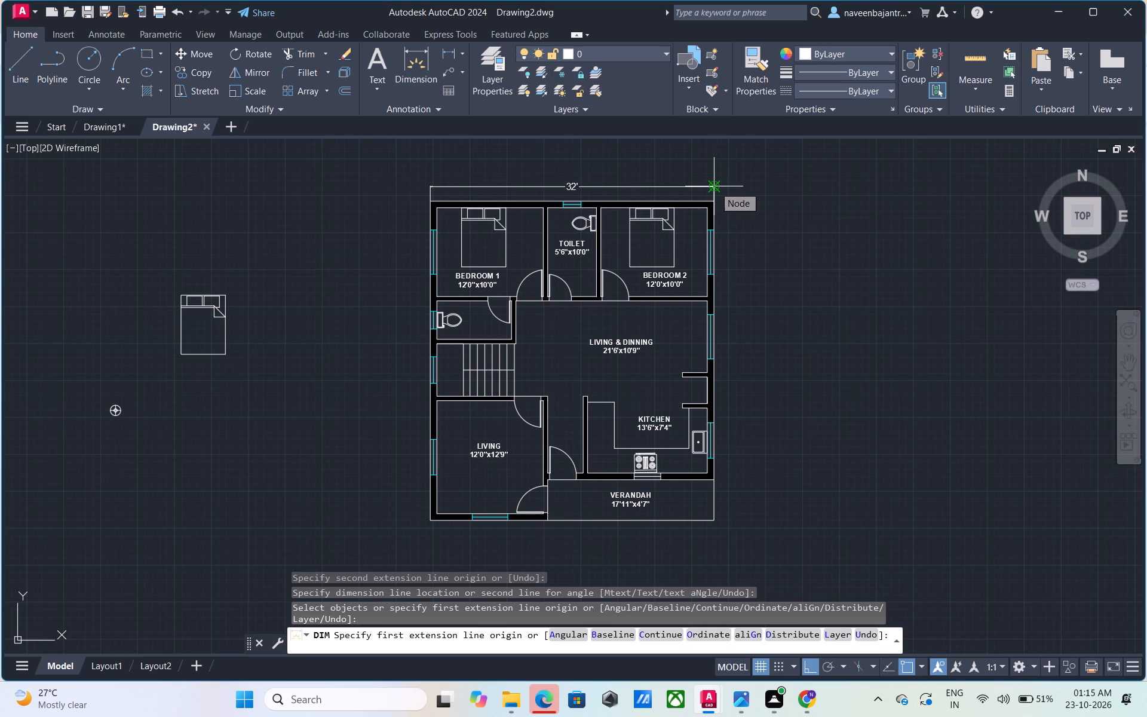
key("Escape")
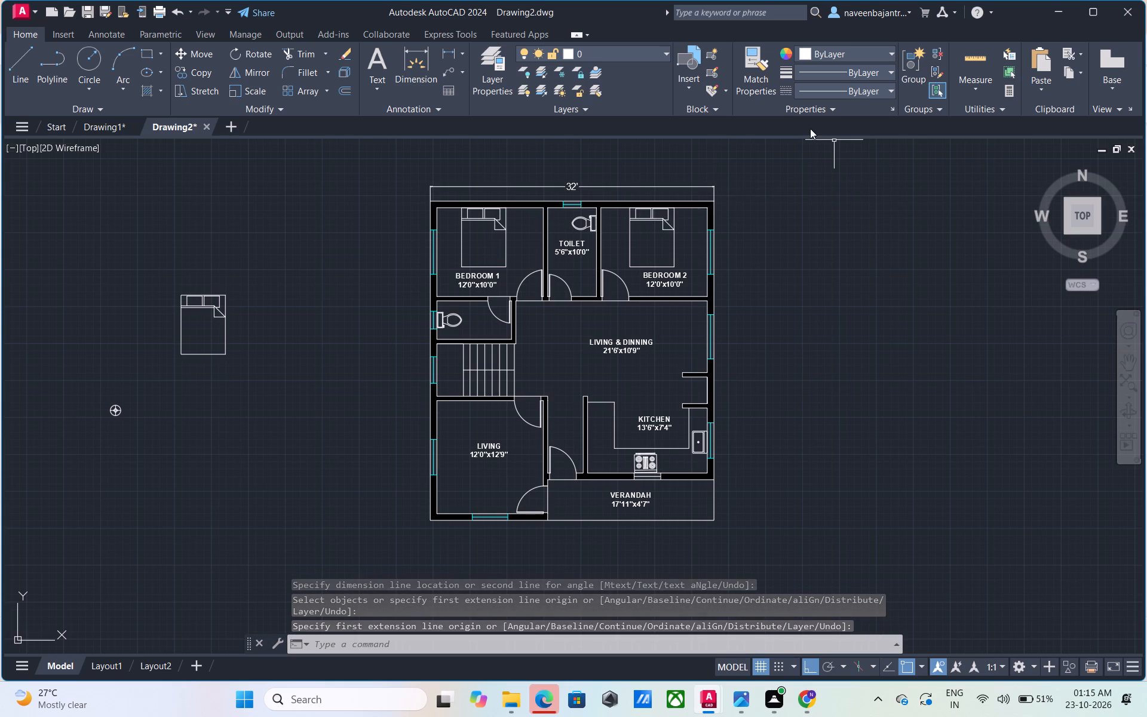
Dimension the overall depth of the house along the outer wall beside Bedroom 1, the stairs and the living room.
left_click(433, 60)
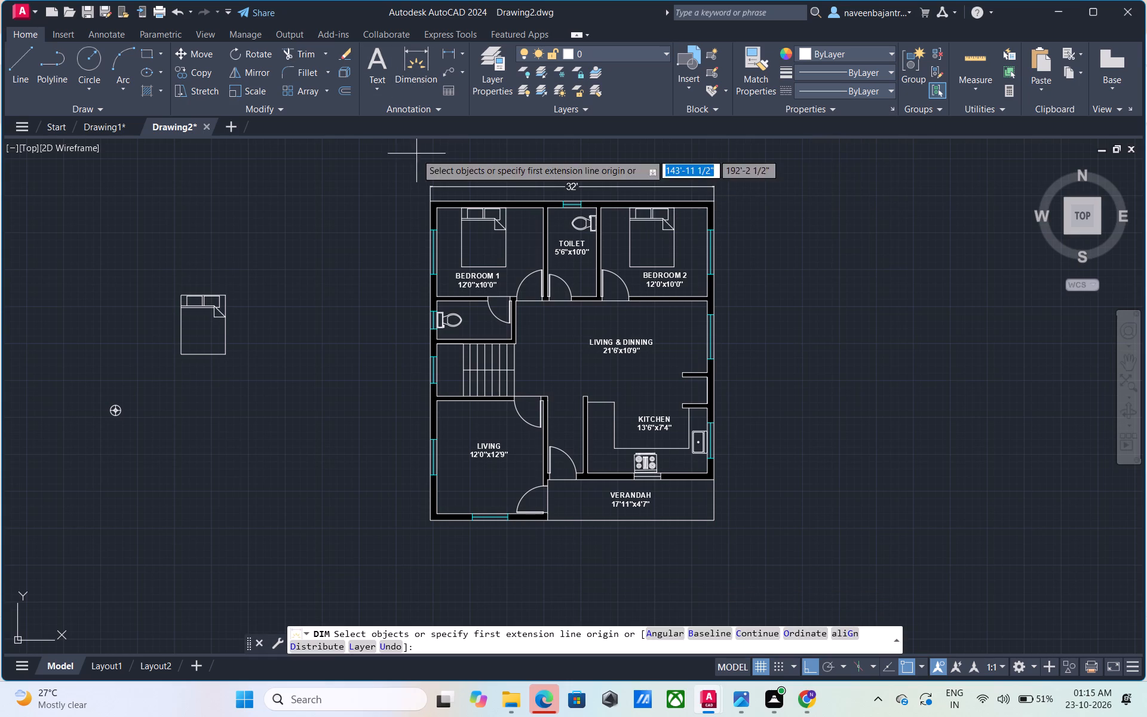
left_click(427, 198)
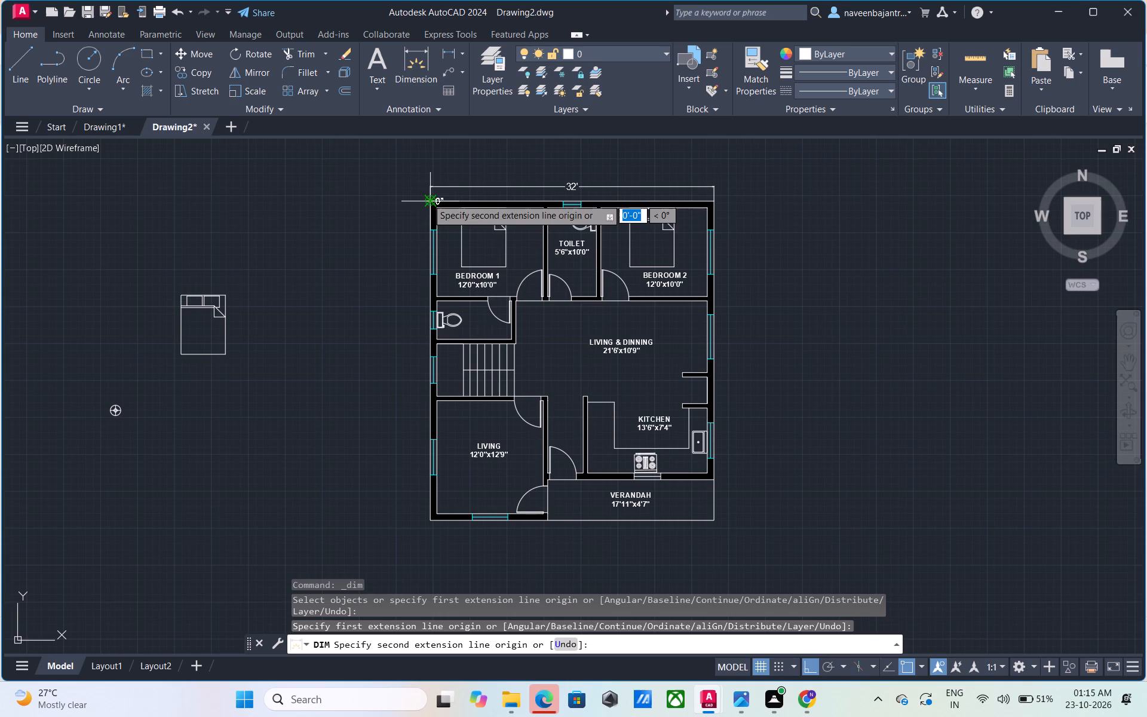
left_click(428, 517)
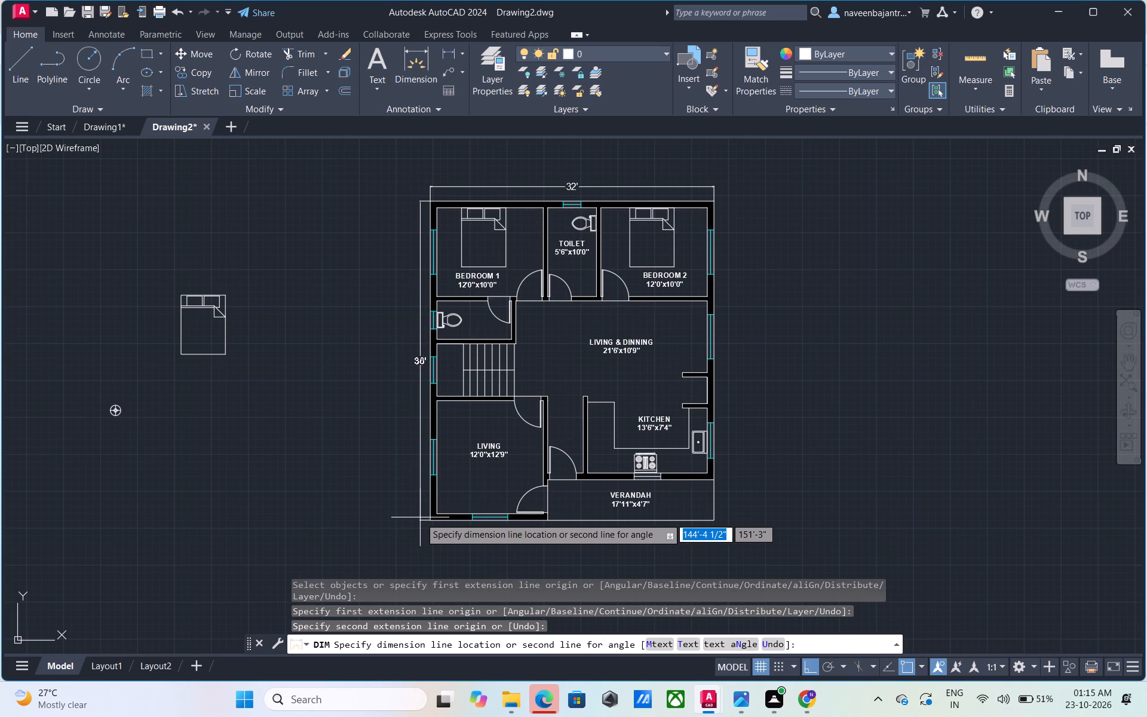
left_click(418, 517)
key("Escape")
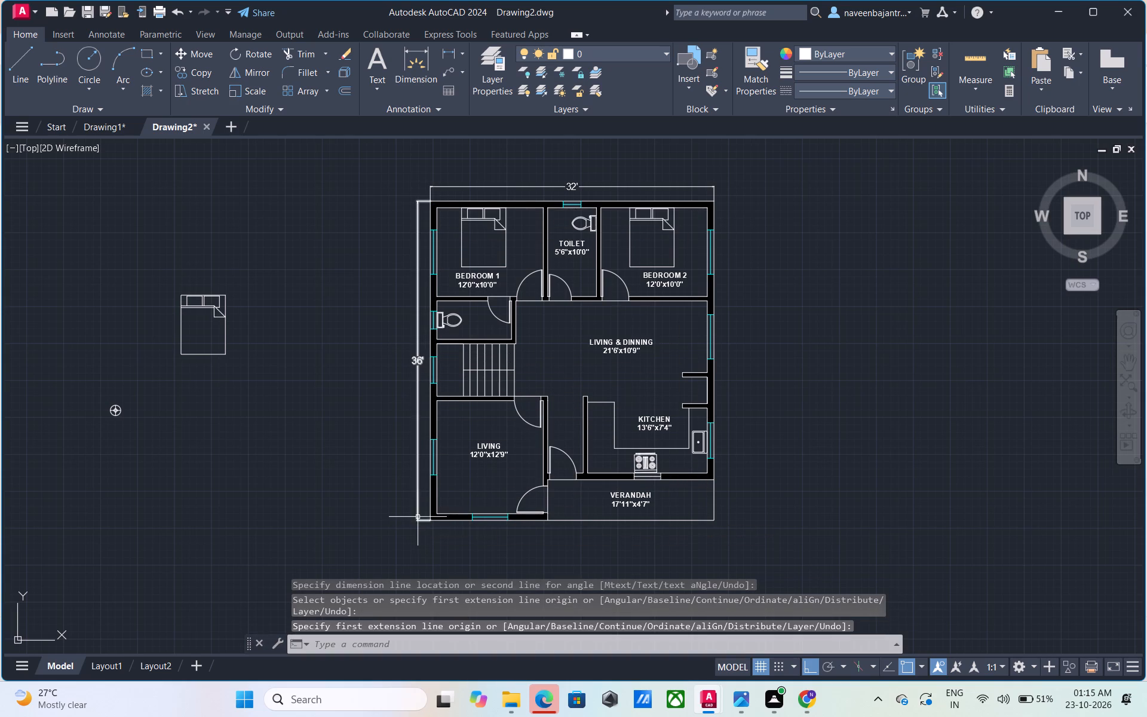
Draw a rectangular border about 37' by 40' around the floor plan and its overall dimensions.
left_click(150, 57)
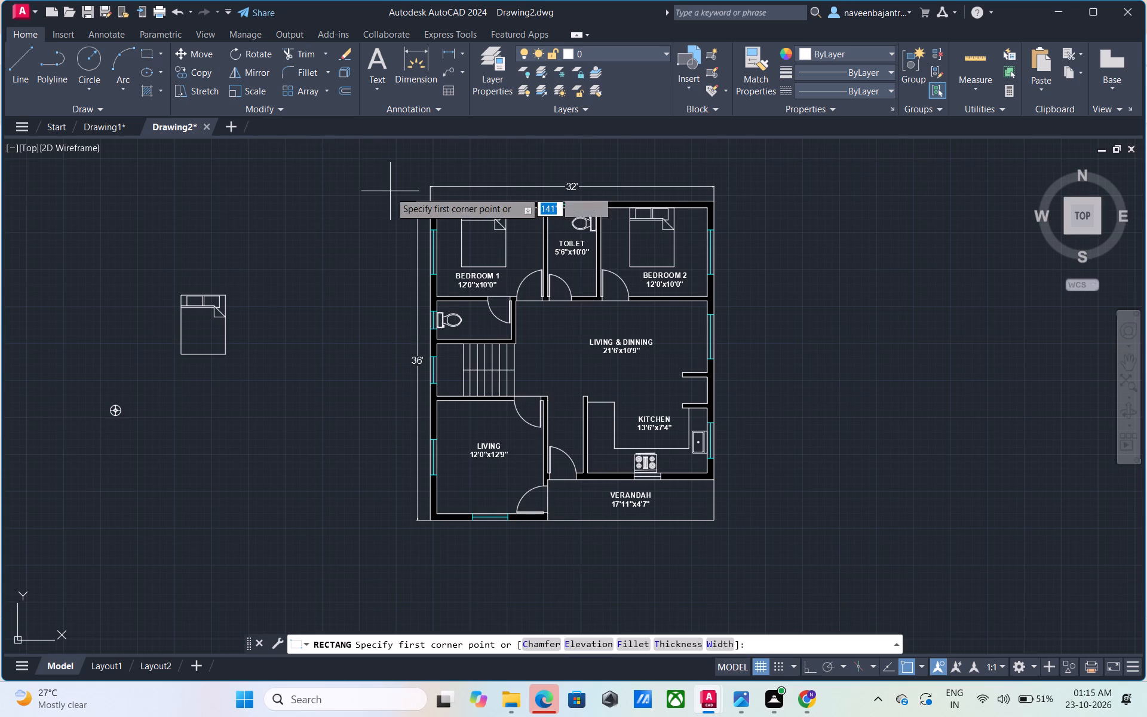
left_click(403, 173)
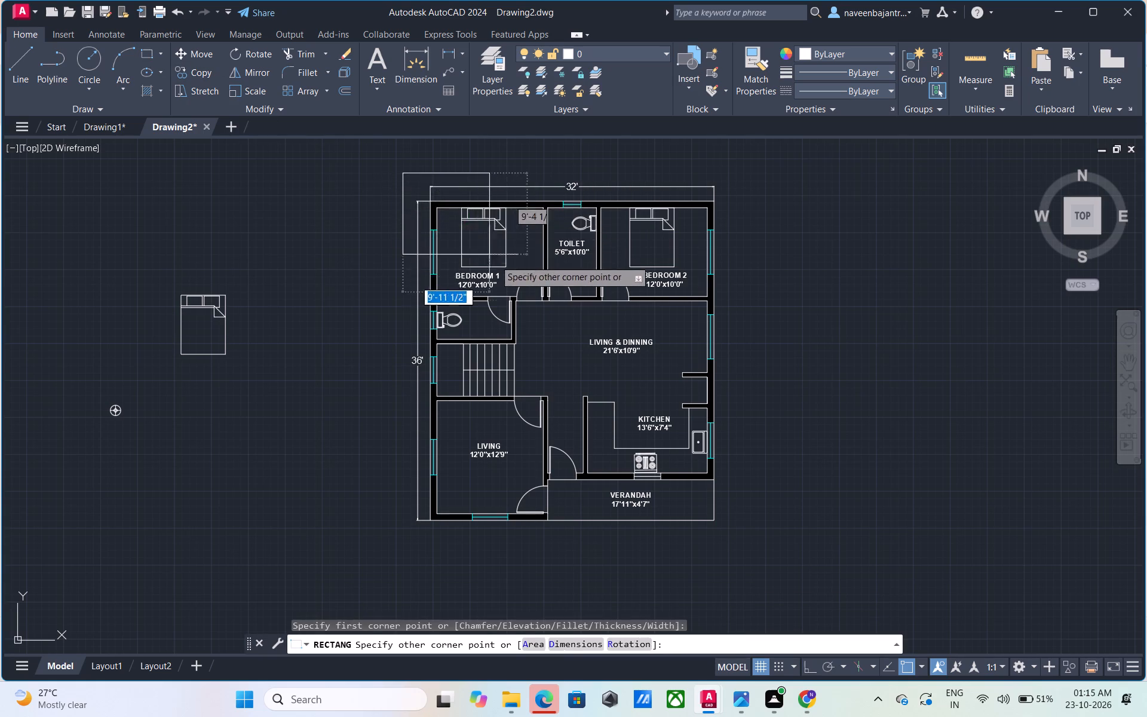
left_click(729, 531)
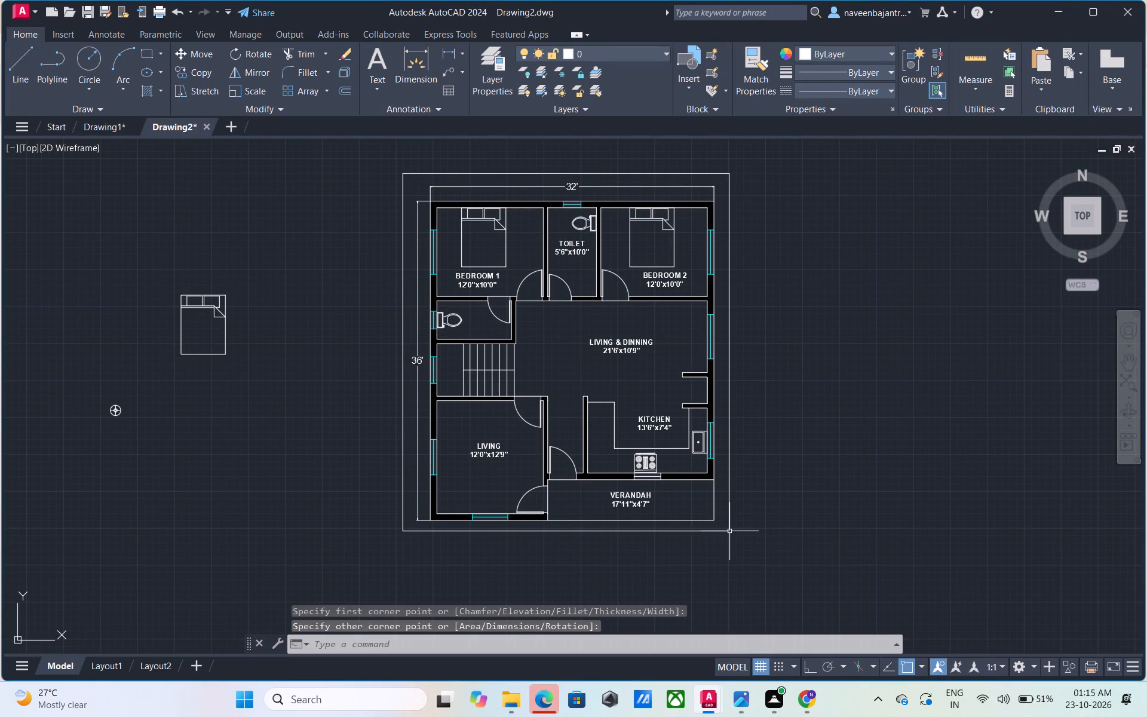
key("Escape")
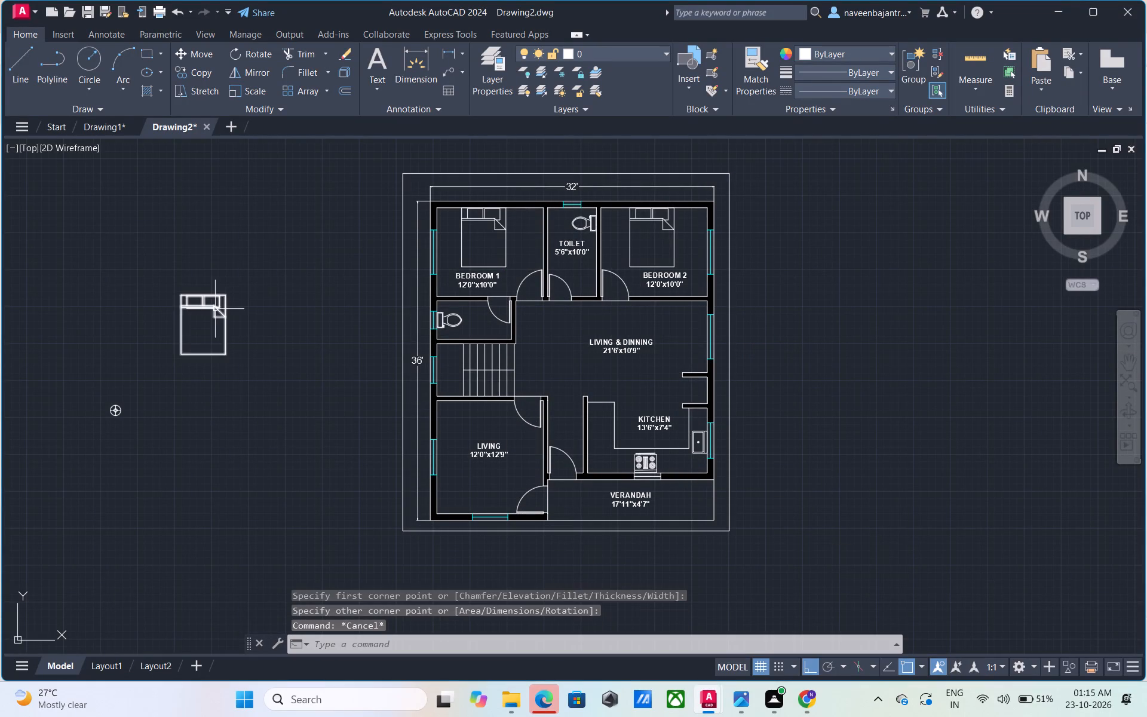
Delete the spare bed and the leftover circular symbol lying outside the floor plan.
left_click(215, 310)
key("Delete")
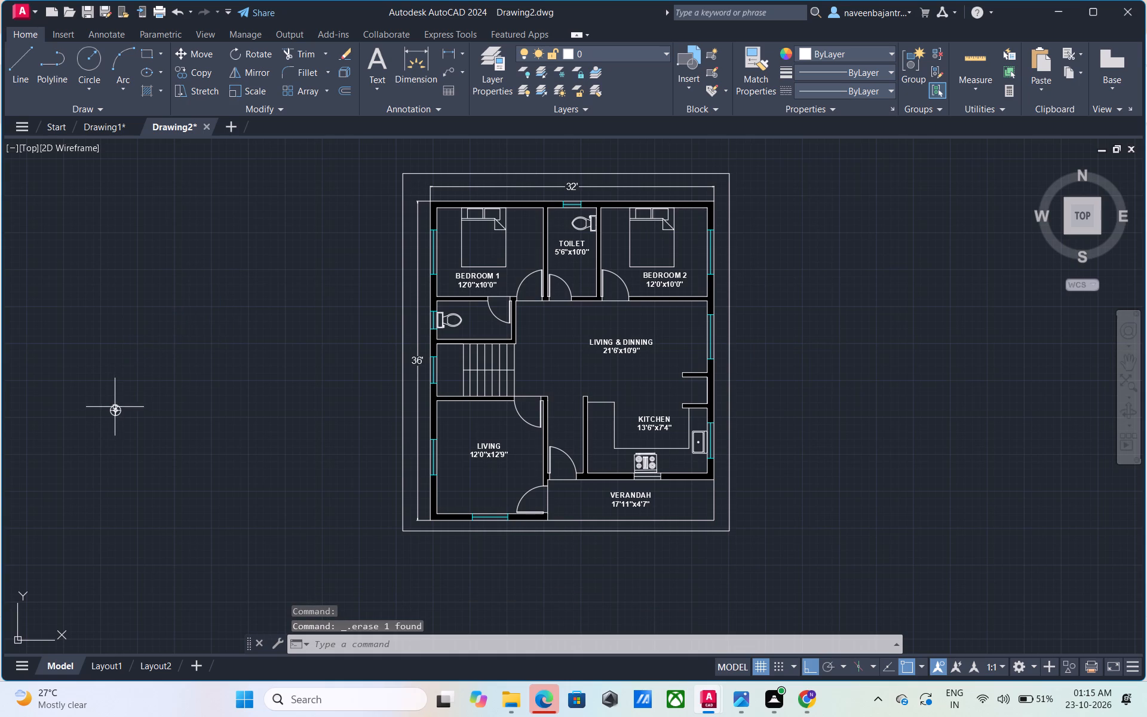
left_click(115, 413)
key("Delete")
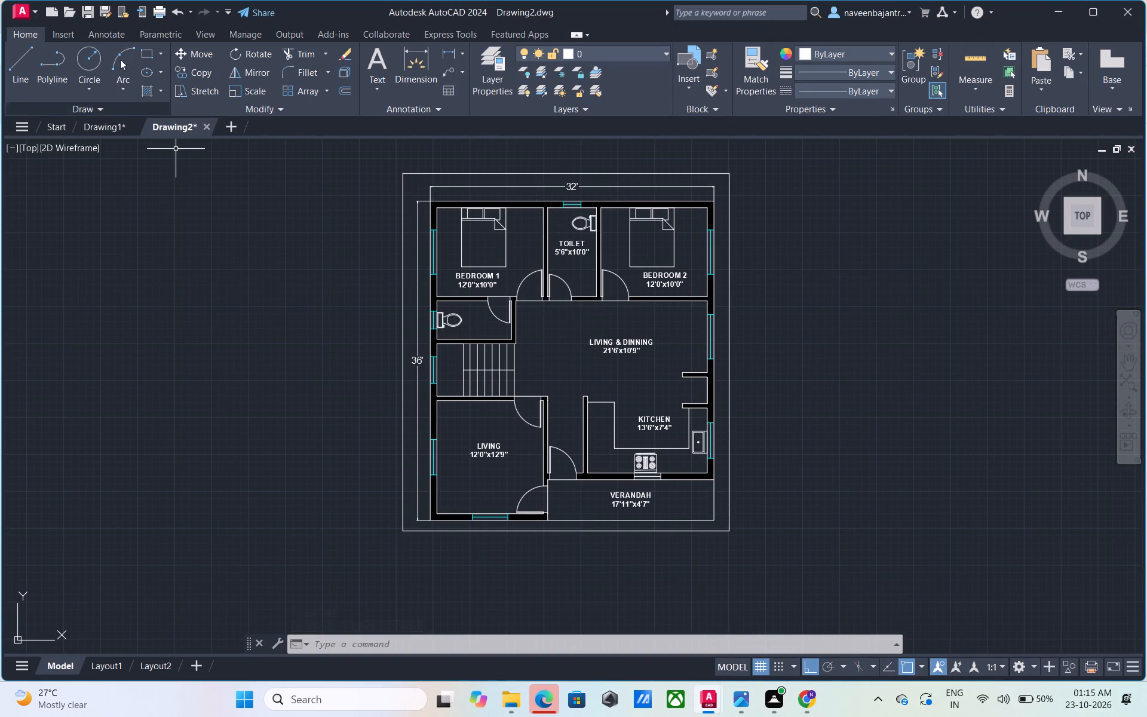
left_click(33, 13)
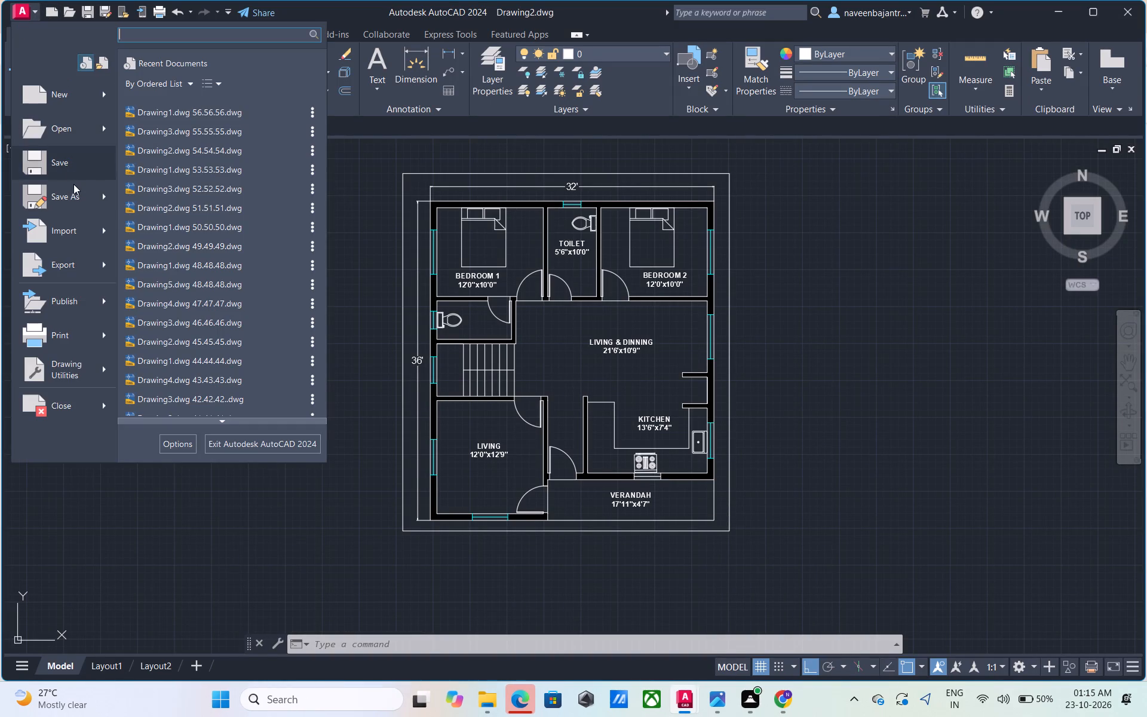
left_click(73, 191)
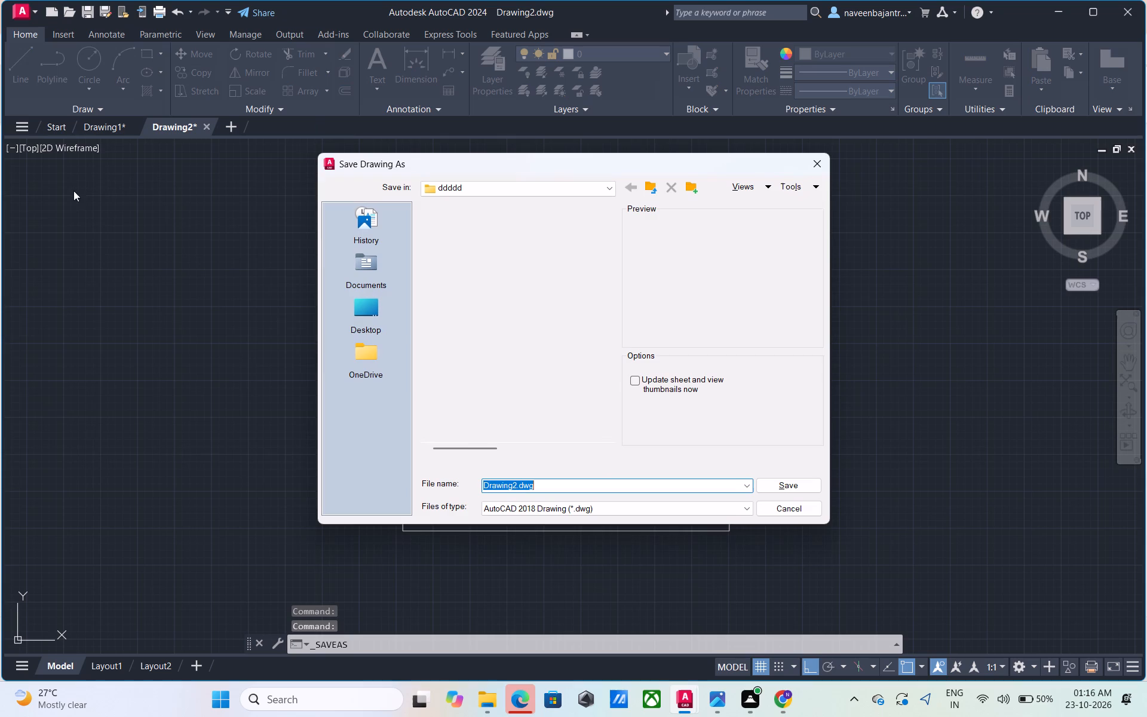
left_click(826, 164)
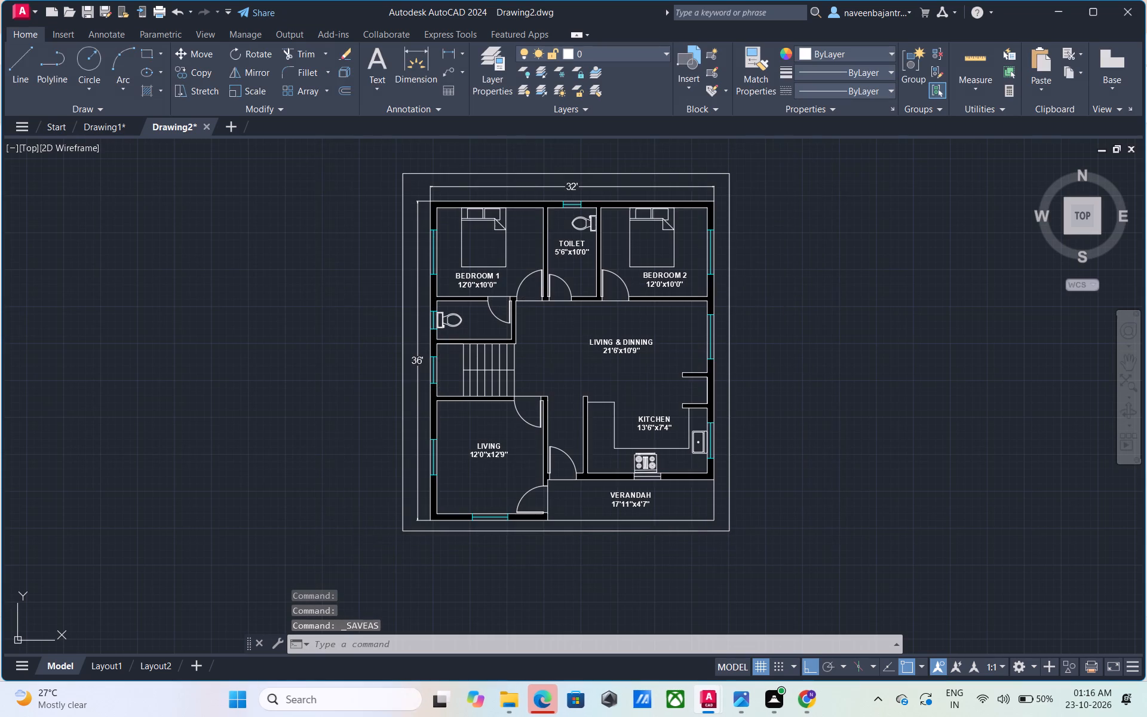
Start saving a copy of the drawing in the default DWG format.
left_click(36, 20)
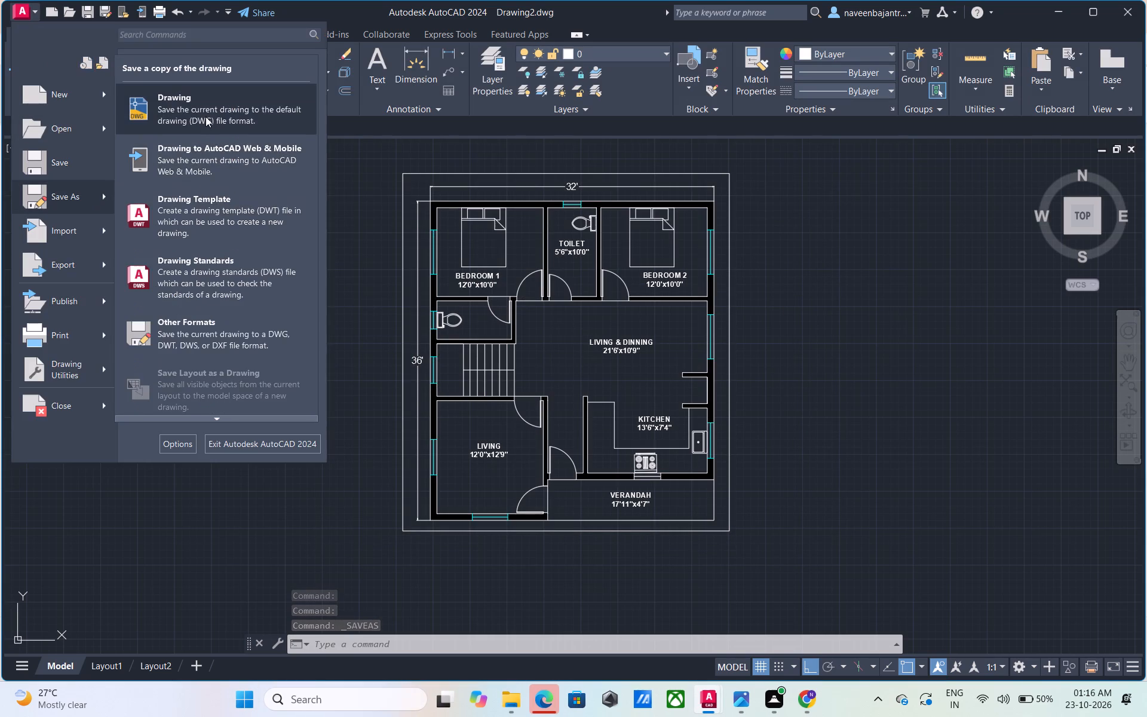
left_click(206, 117)
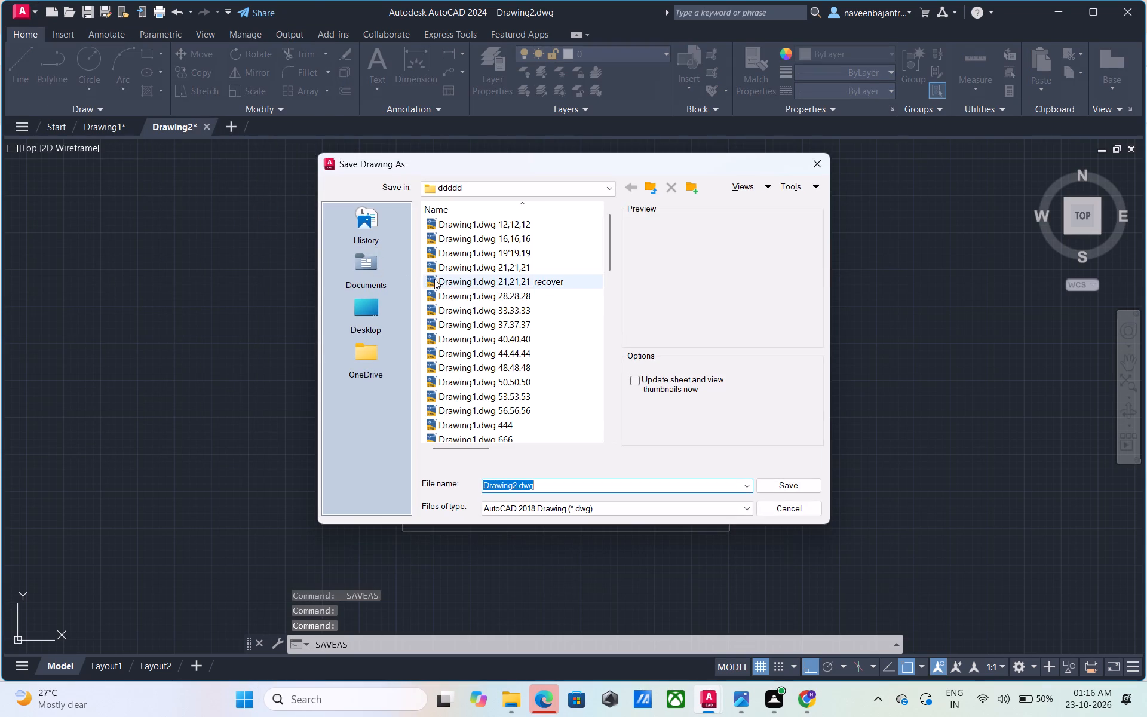
Look through the existing drawing files in the ddddd folder to see which file numbers are already used.
scroll(581, 295, "down", 1)
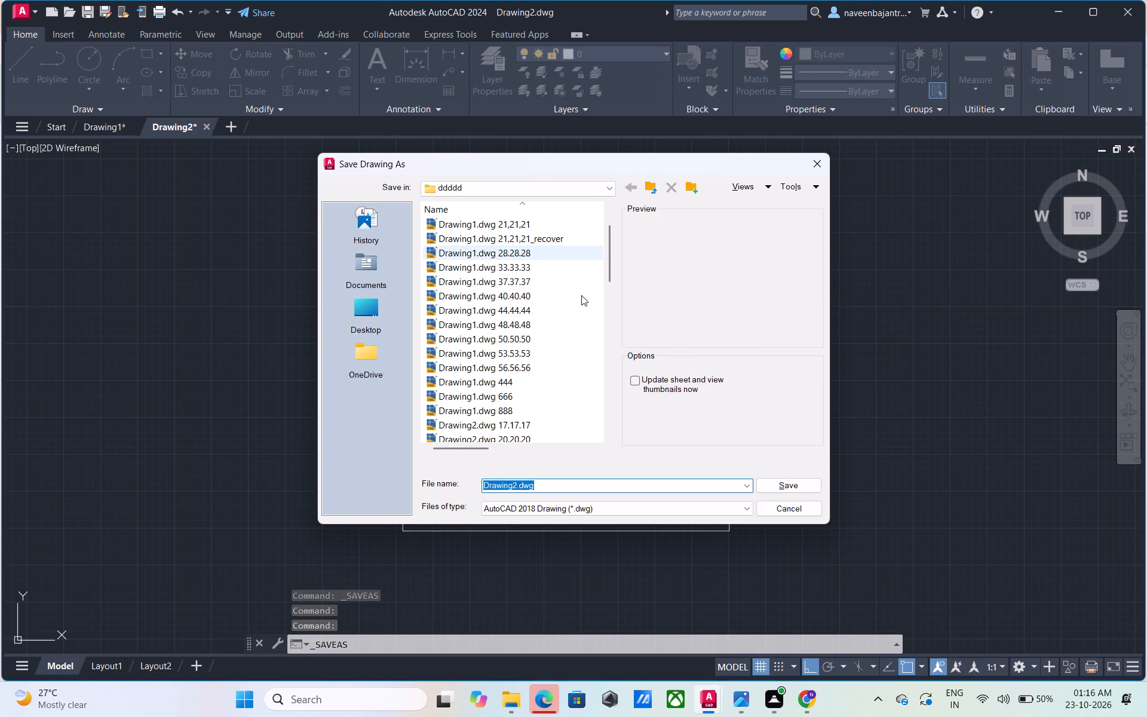
scroll(581, 295, "down", 4)
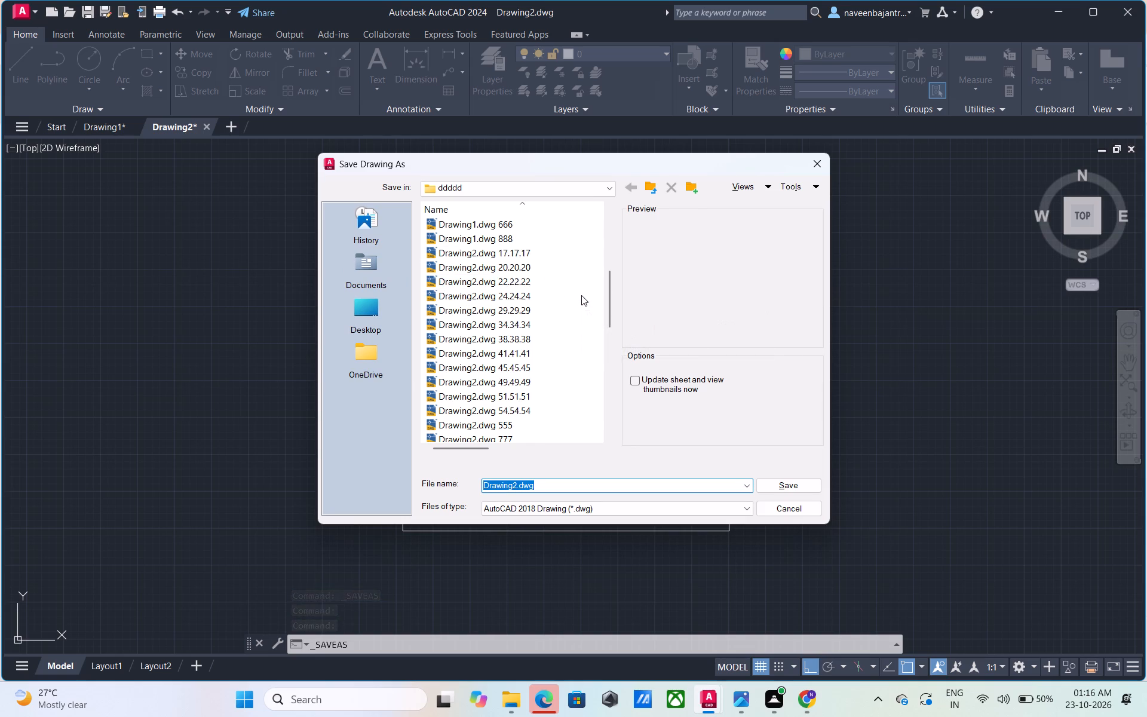
scroll(581, 295, "down", 3)
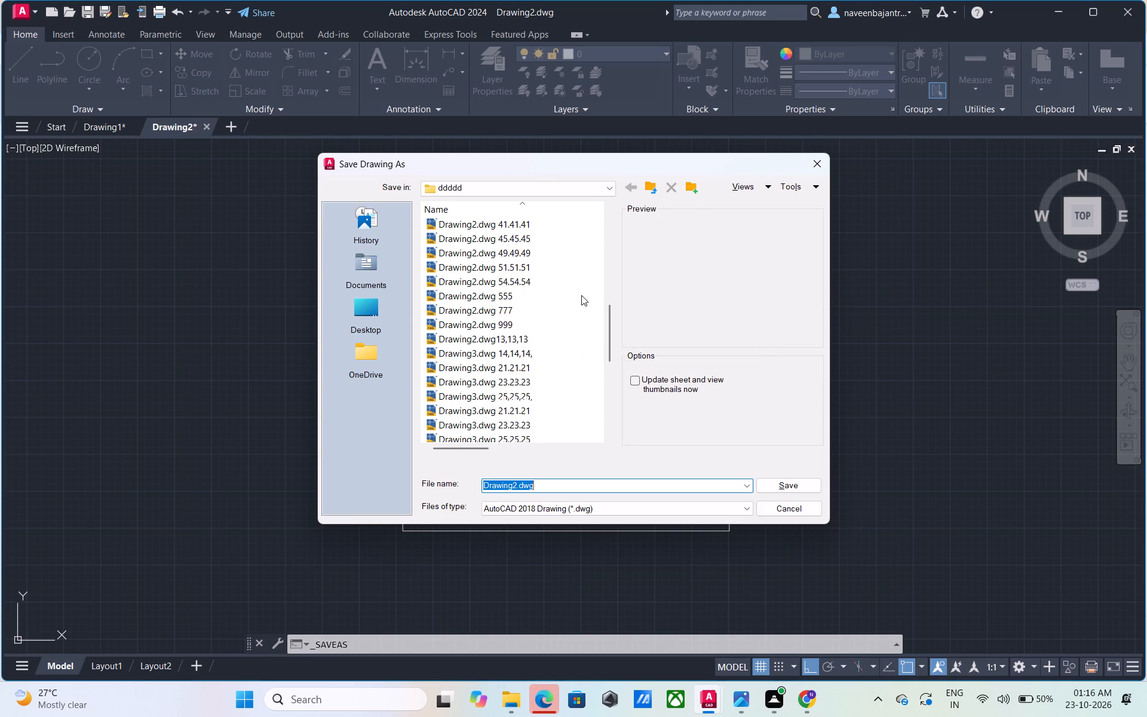
scroll(581, 295, "down", 4)
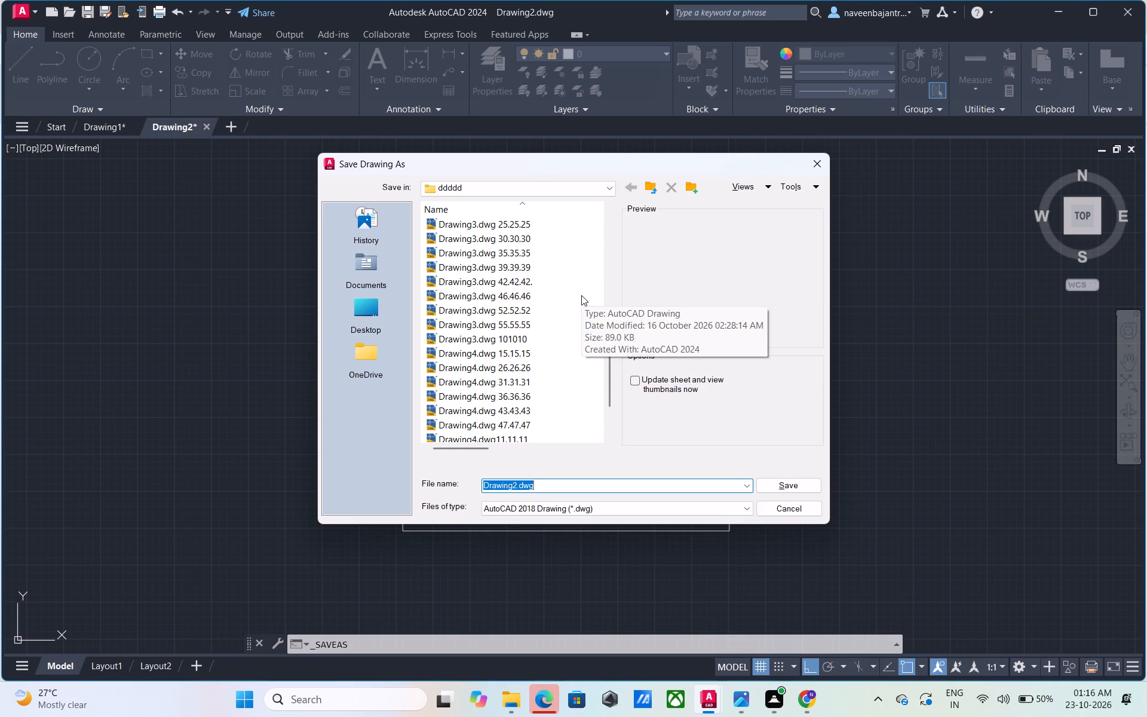
scroll(581, 295, "down", 2)
scroll(581, 295, "up", 1)
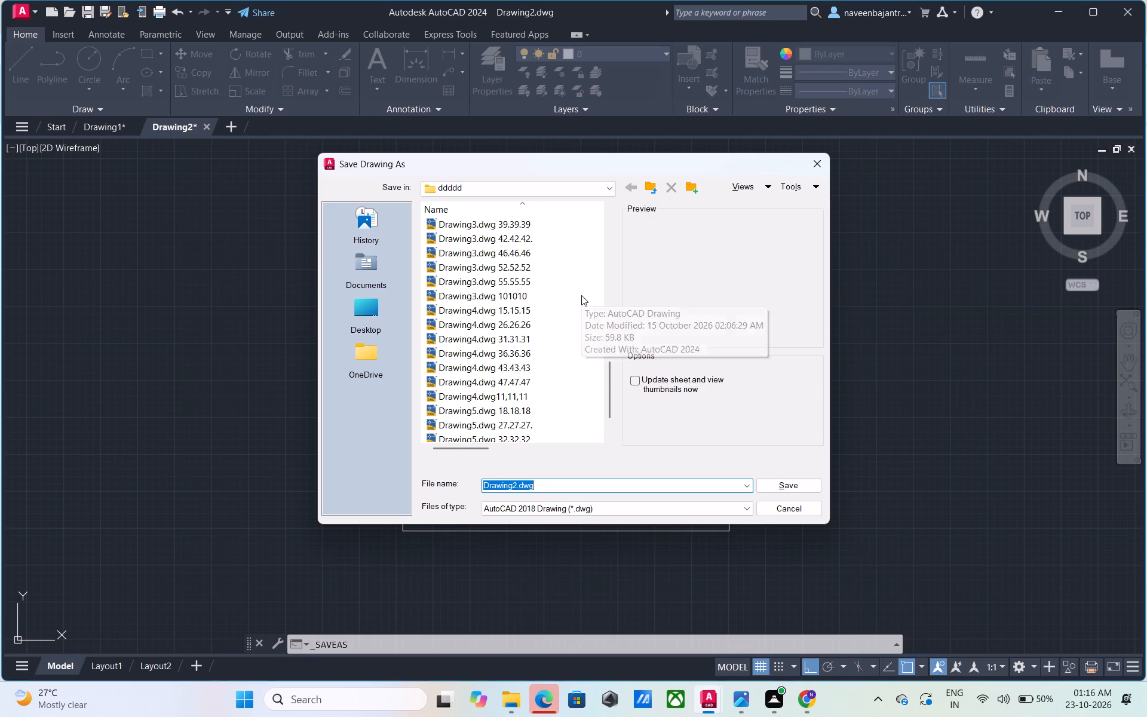
scroll(581, 295, "up", 1)
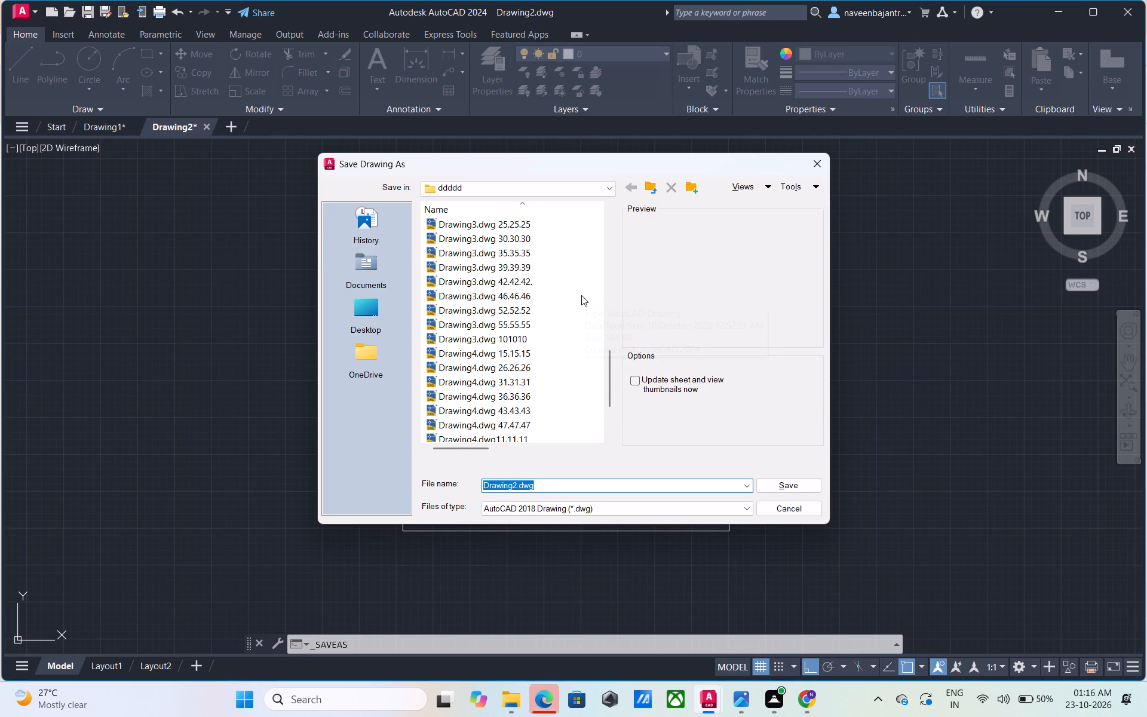
scroll(581, 295, "up", 3)
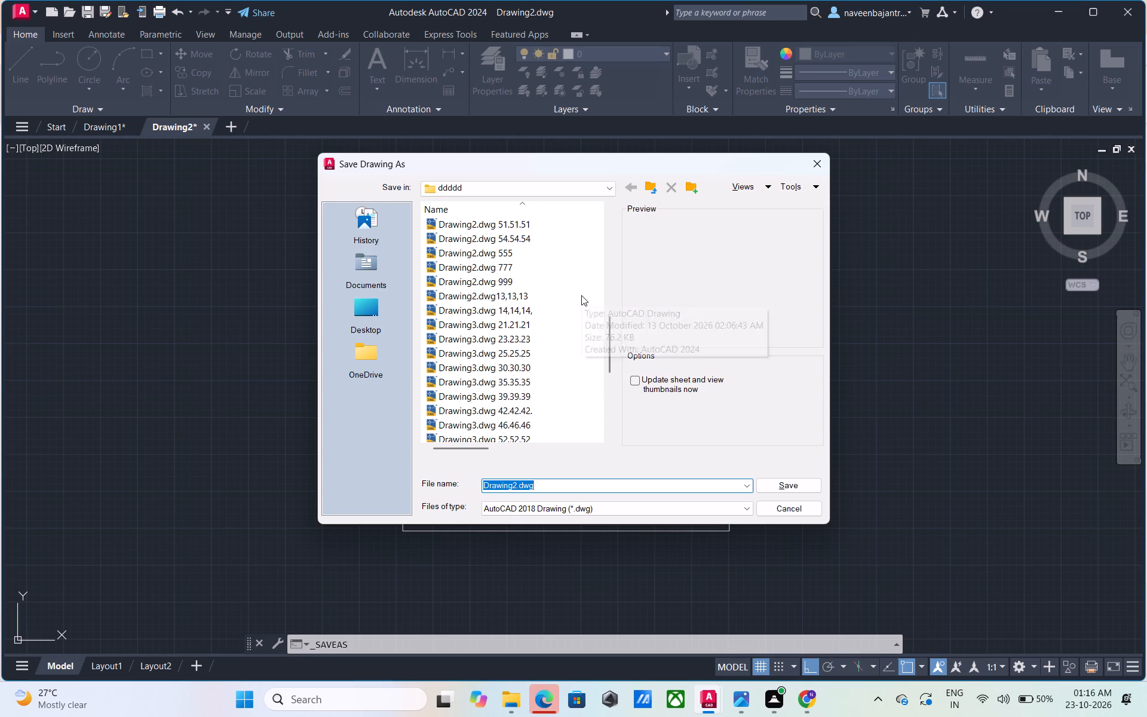
scroll(581, 295, "up", 1)
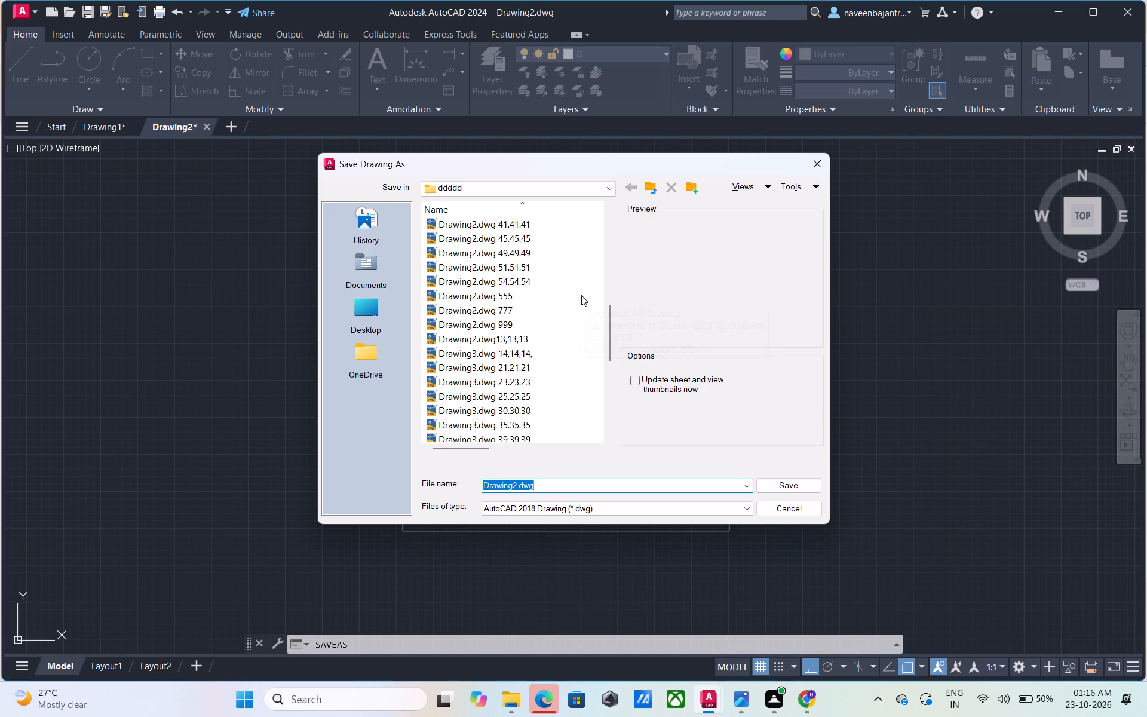
scroll(581, 295, "up", 4)
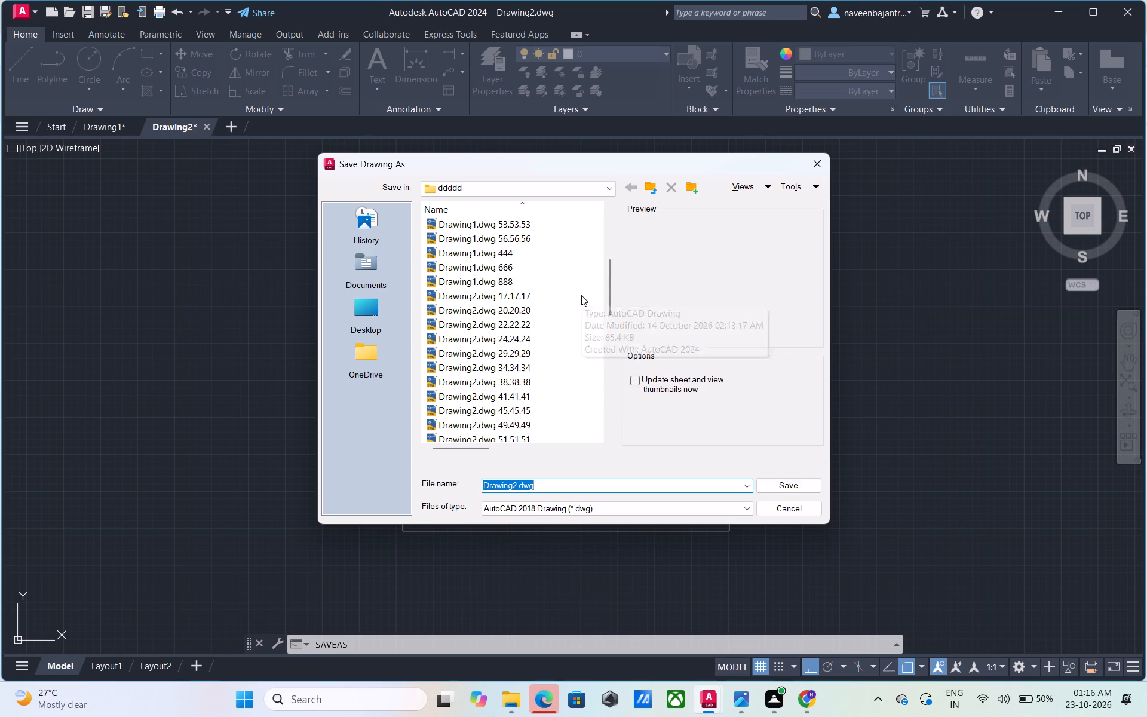
scroll(581, 295, "up", 2)
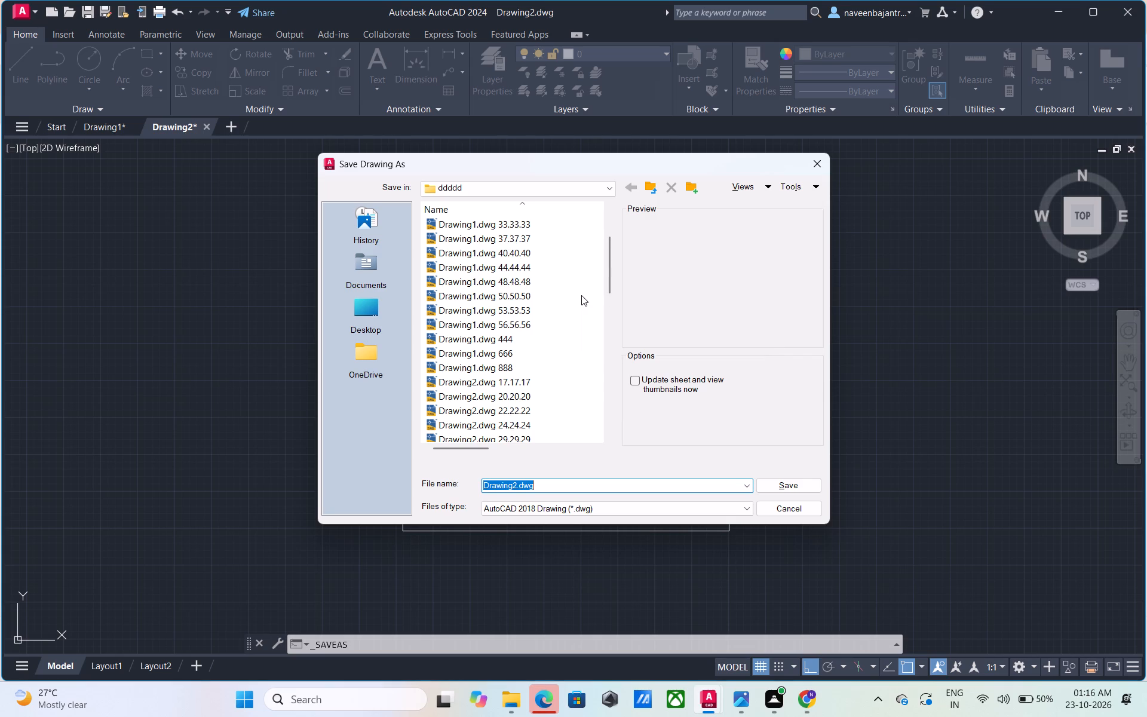
scroll(581, 295, "up", 4)
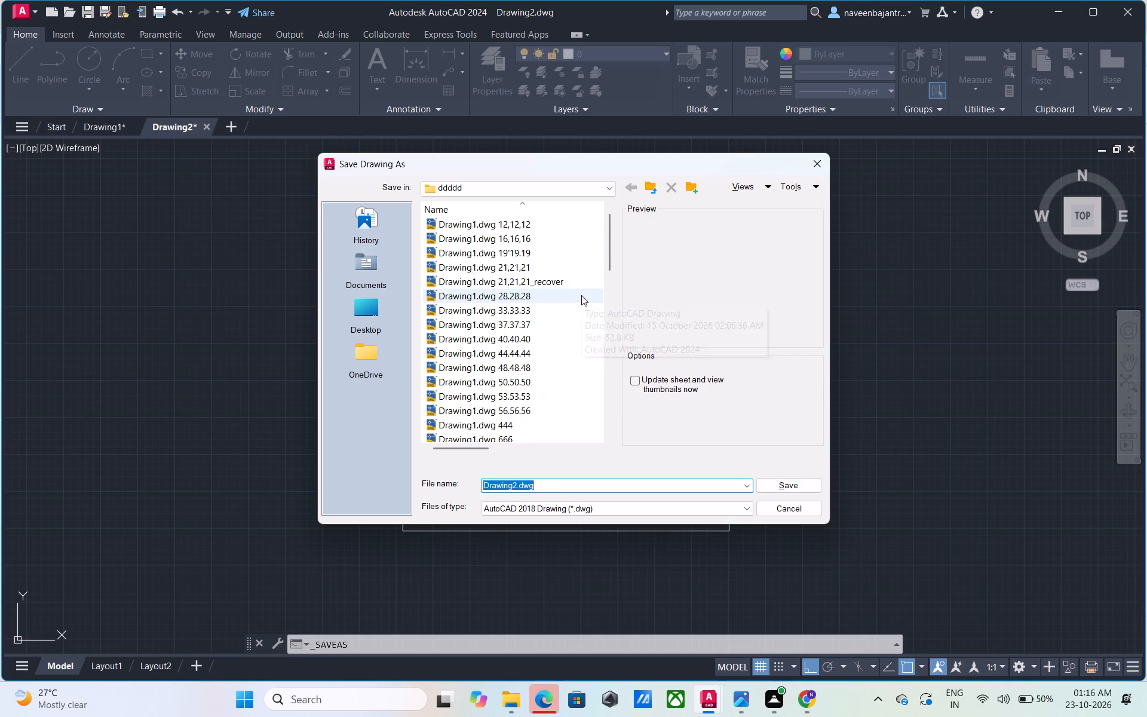
Save the drawing in the ddddd folder under the name Drawing2.dwg 57.57.57, keeping the AutoCAD 2018 format.
left_click(573, 491)
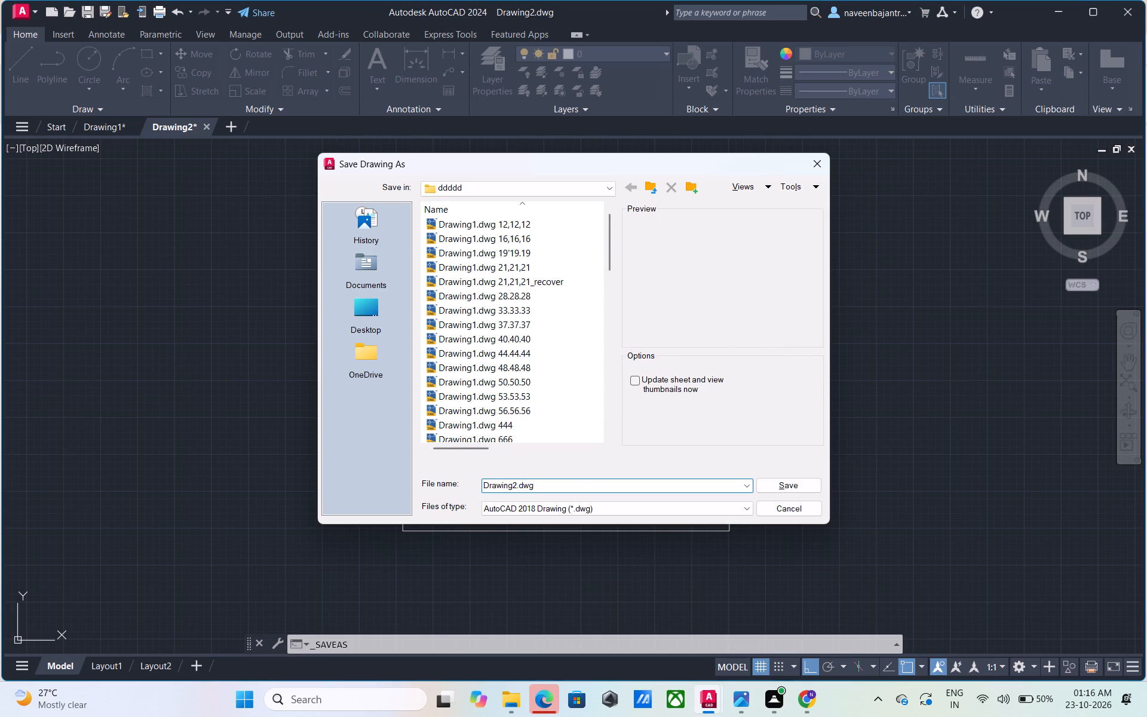
key("space")
type("57")
type(".57.57")
left_click(771, 492)
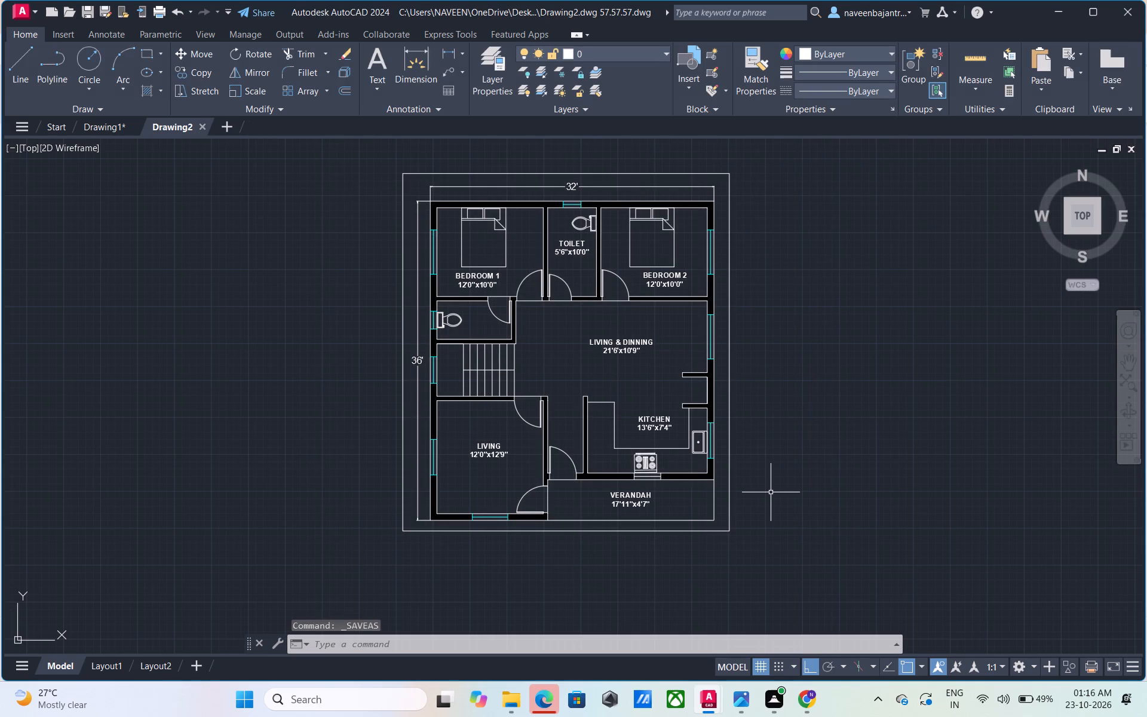
Turn off command log recording with LOGFILEOFF.
left_click(437, 645)
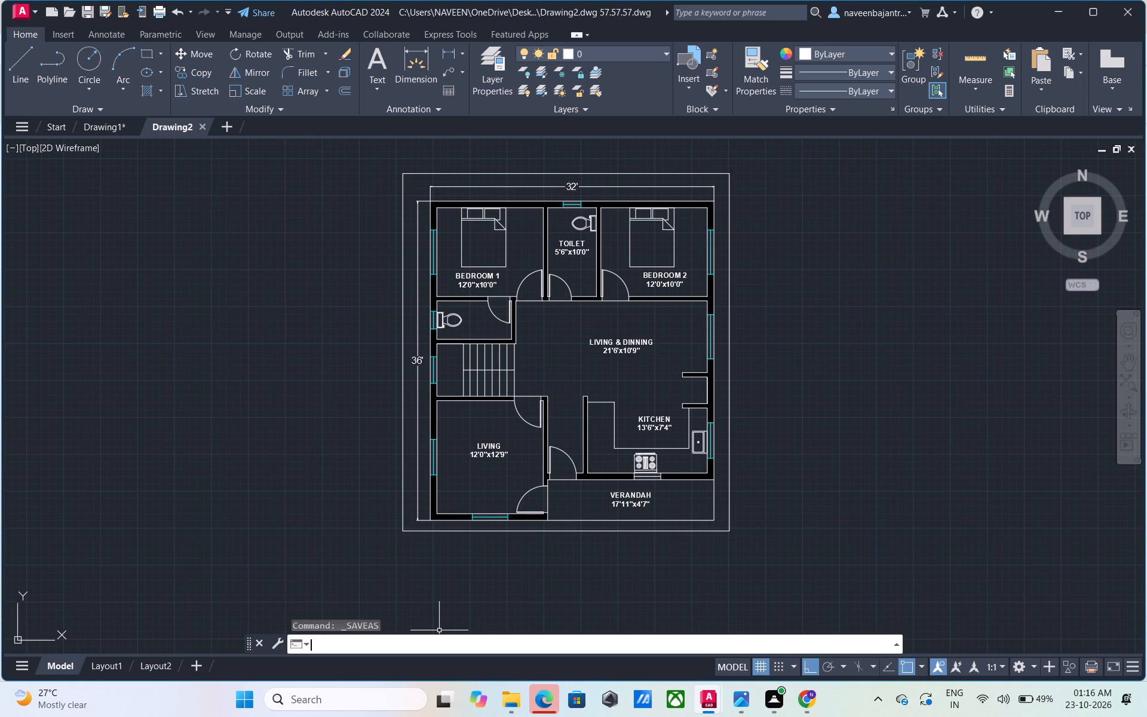
type("LOG")
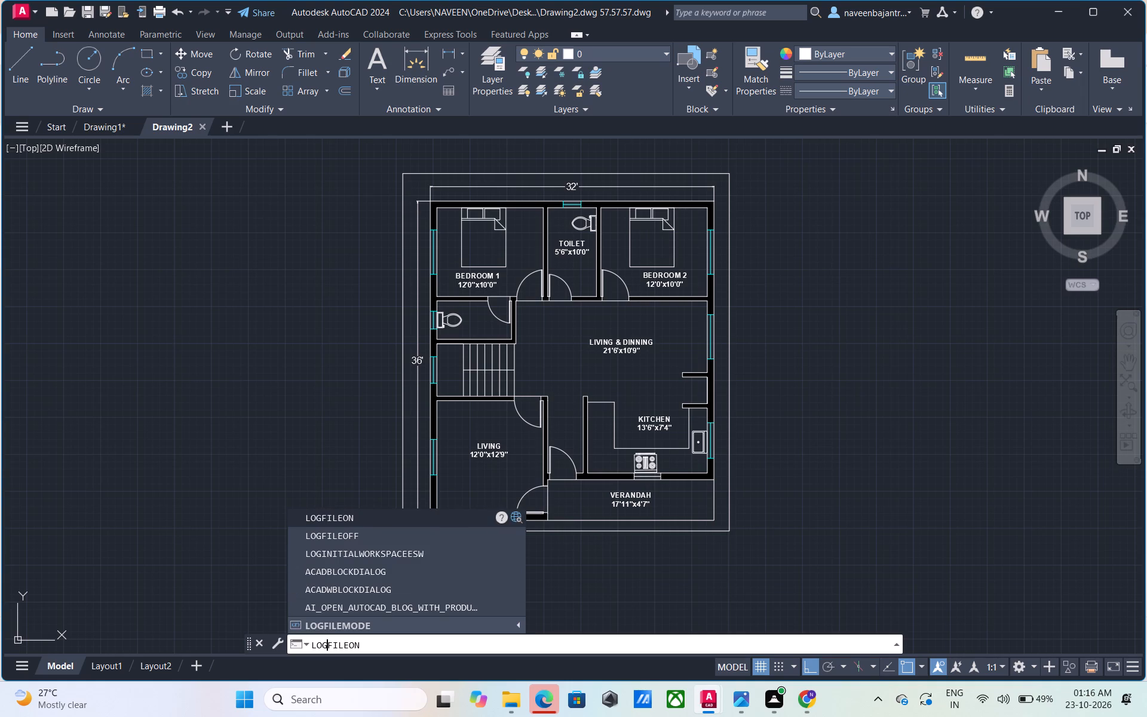
left_click(354, 533)
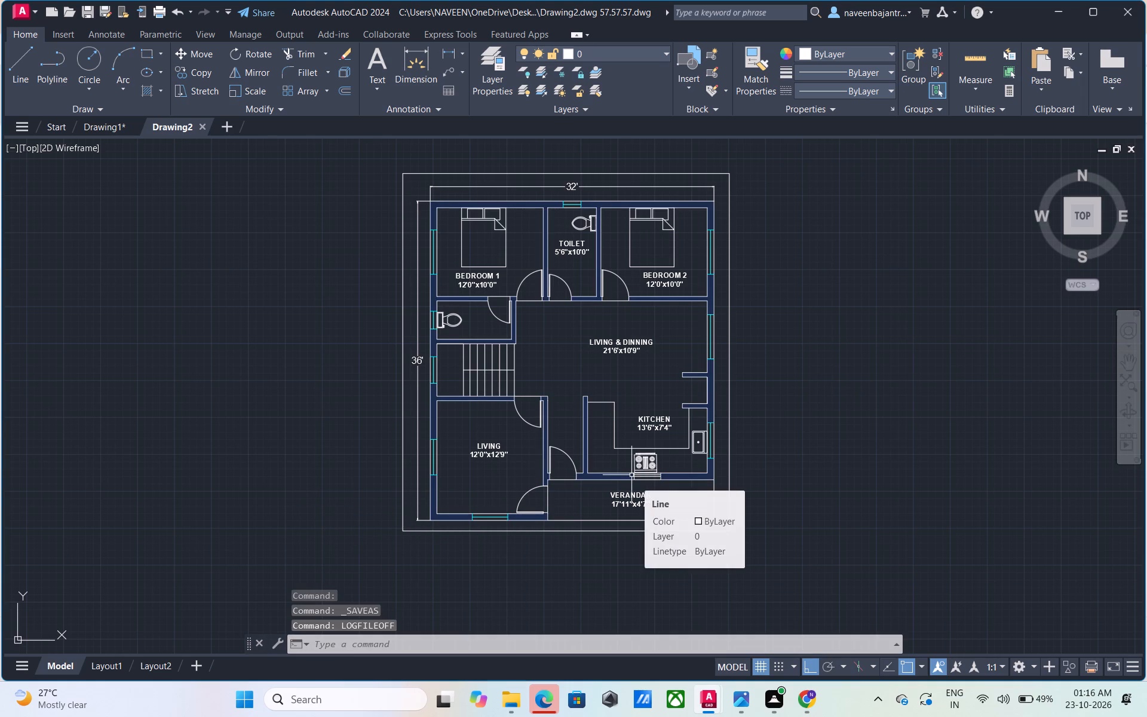
Set up a centred DWG To PDF.pc3 plot windowed to the floor plan's outer border, preview it and apply it to the layout.
key("ctrl+p")
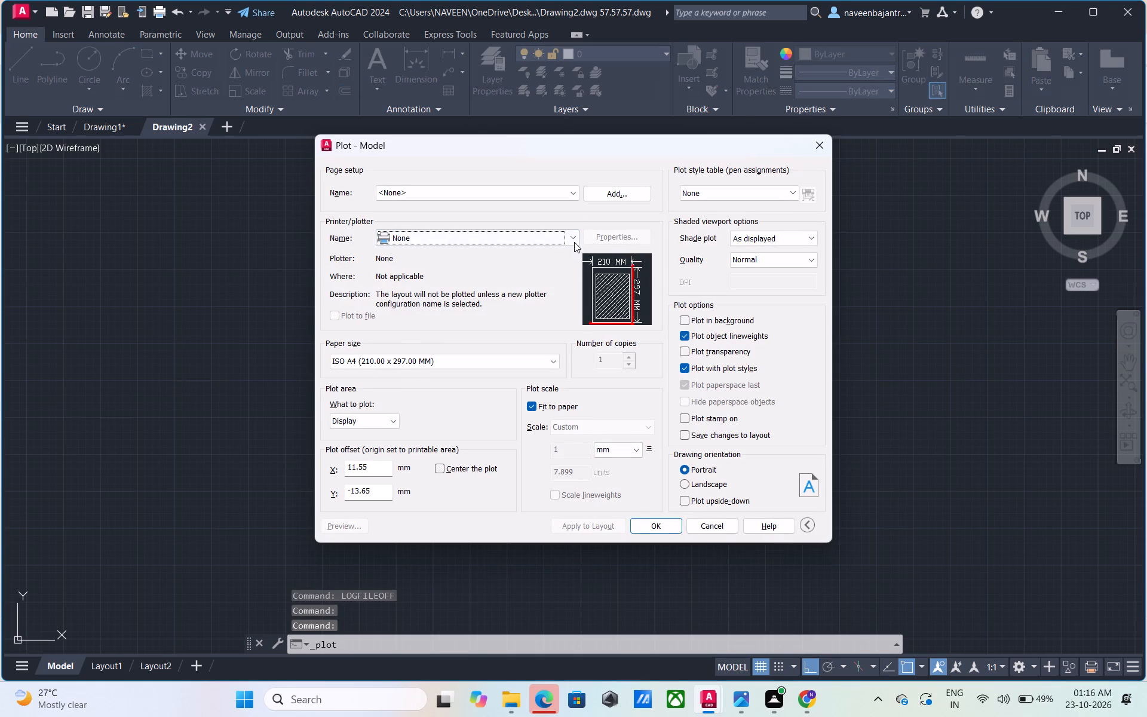
left_click(574, 242)
left_click(487, 387)
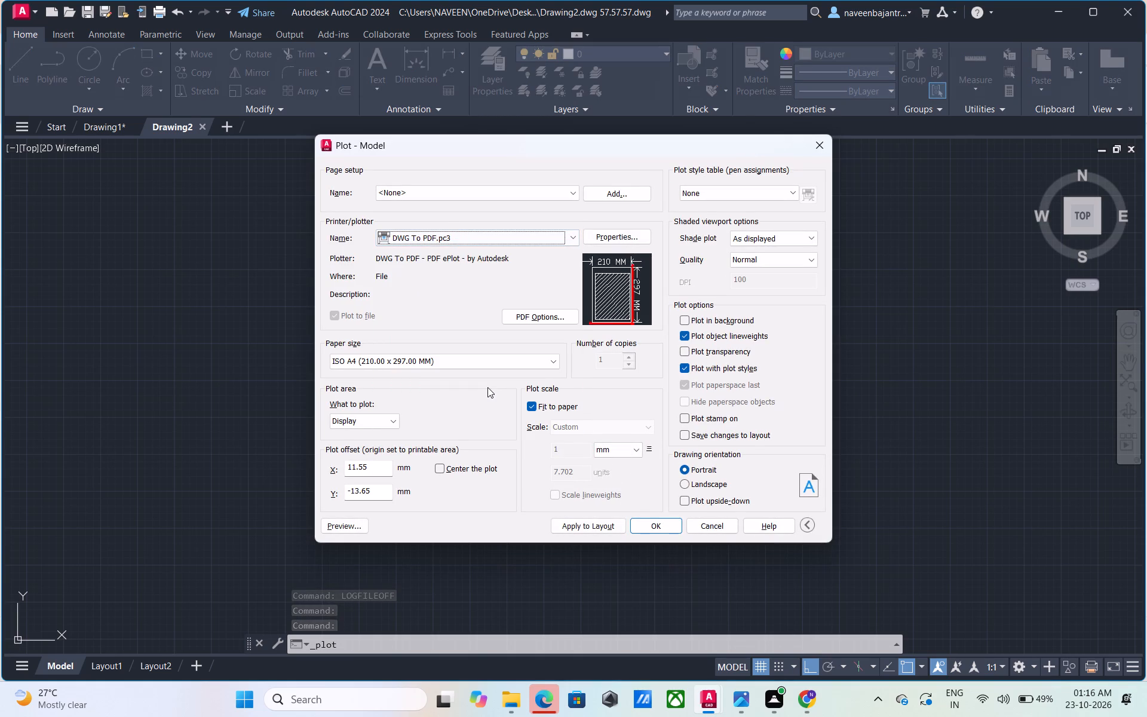
left_click(378, 427)
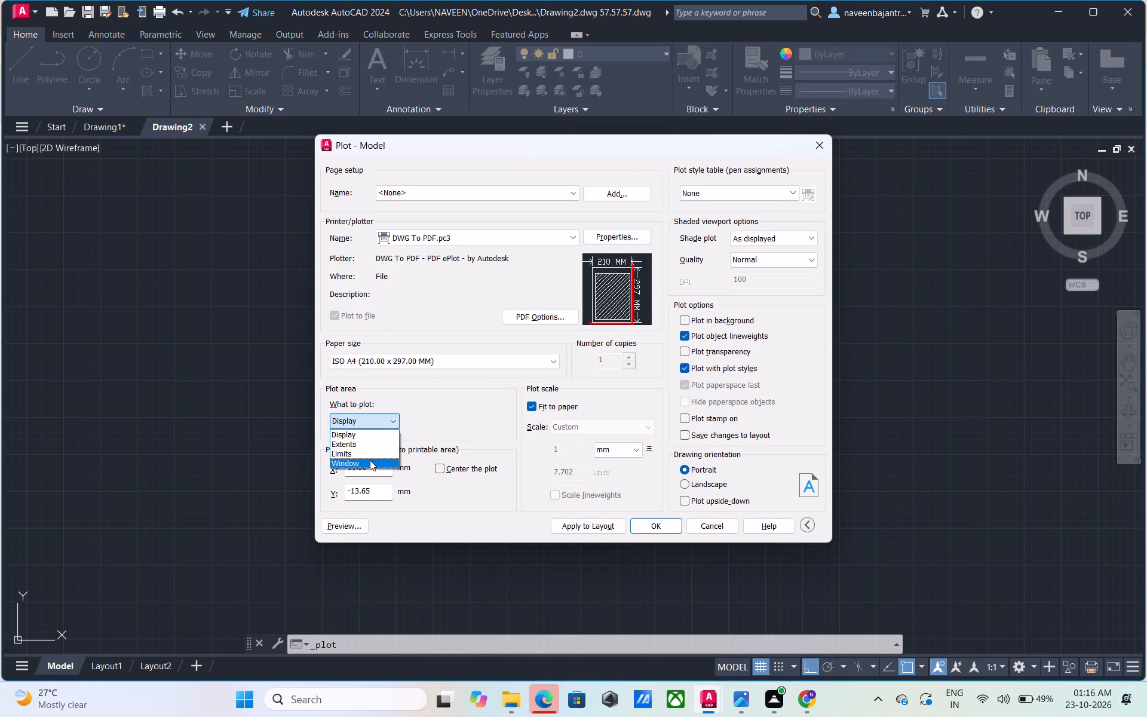
left_click(370, 461)
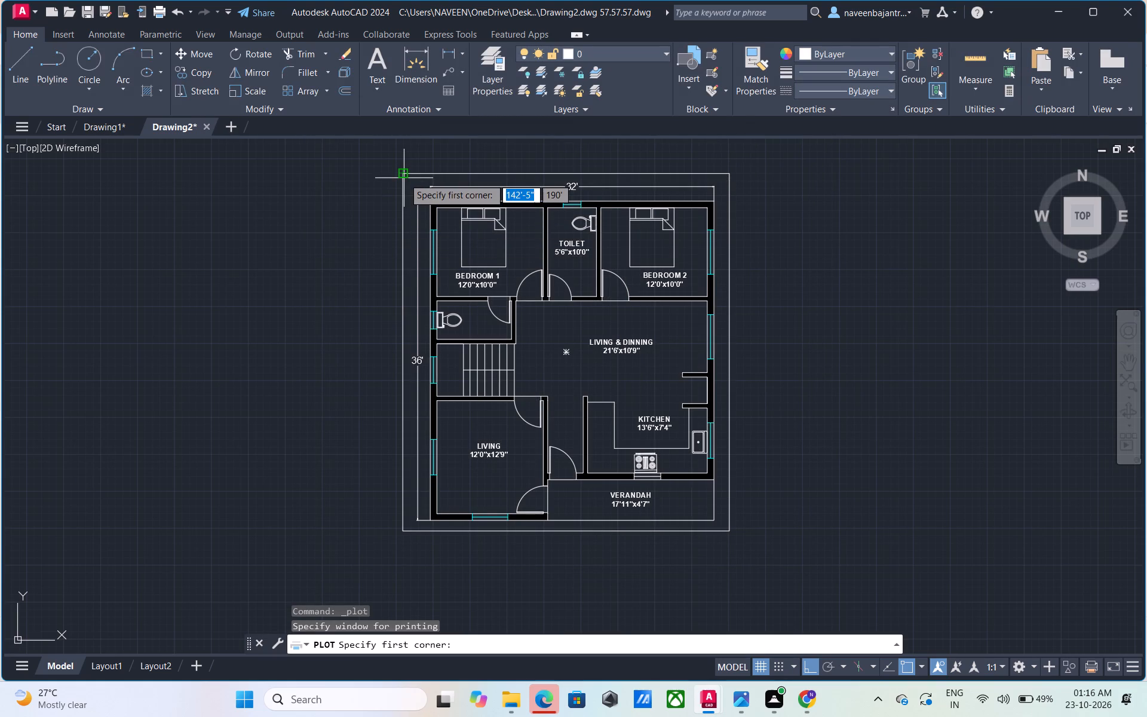
left_click(404, 176)
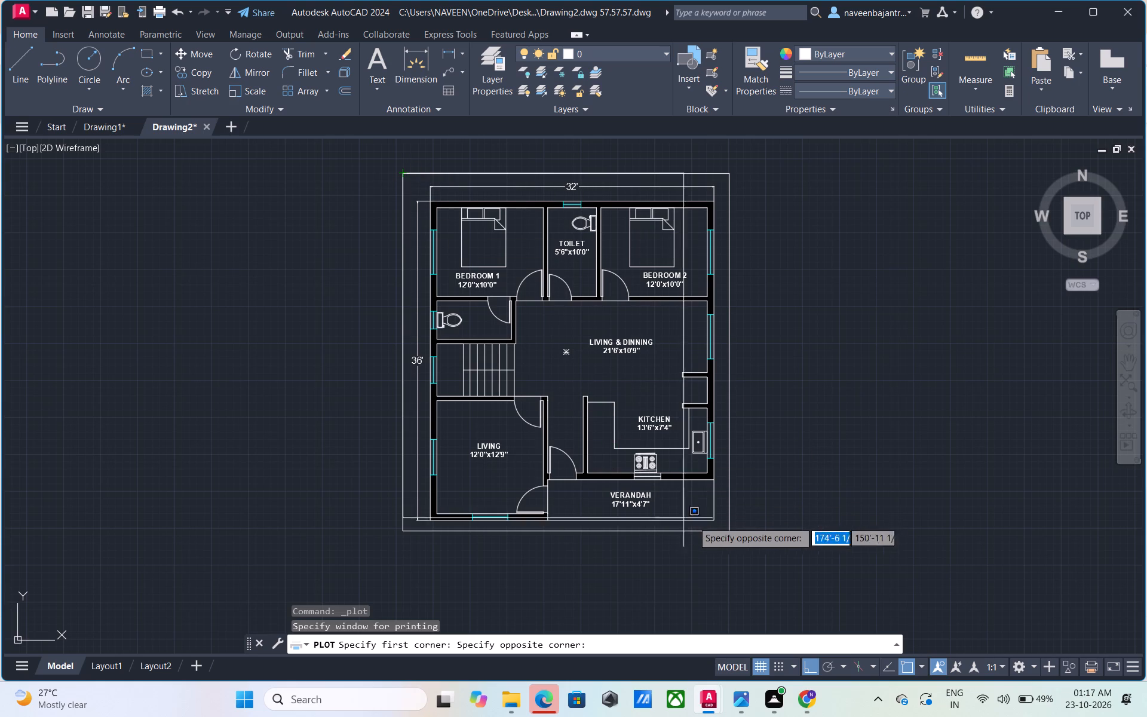
left_click(728, 528)
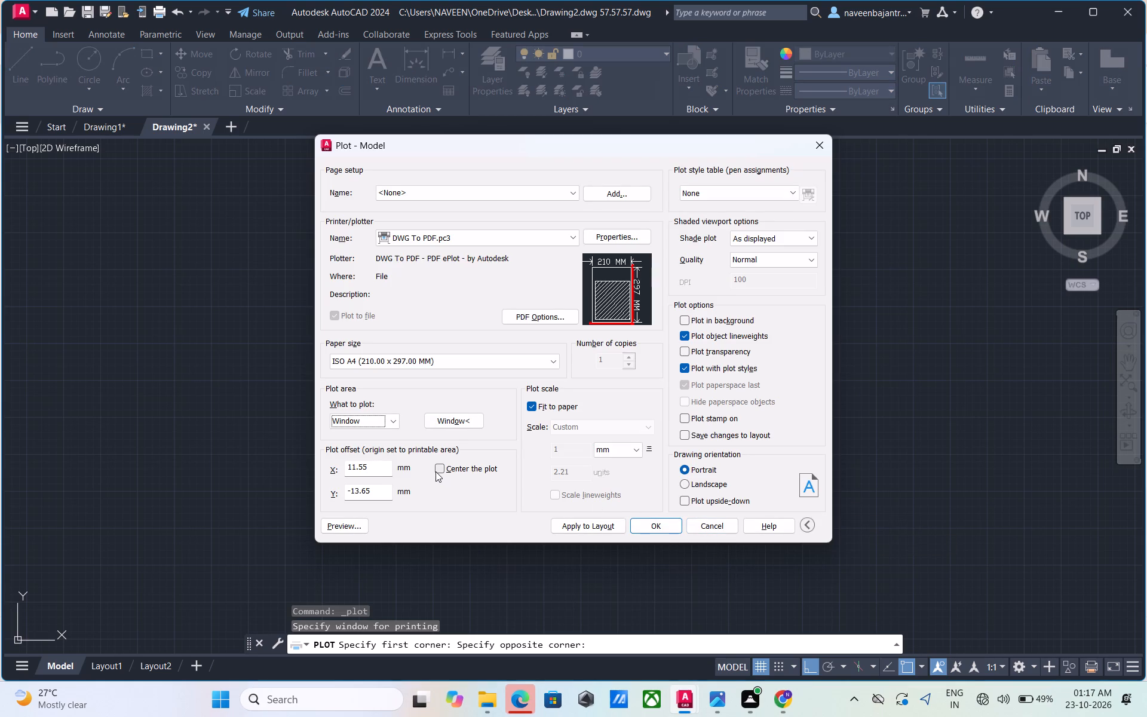
left_click(436, 471)
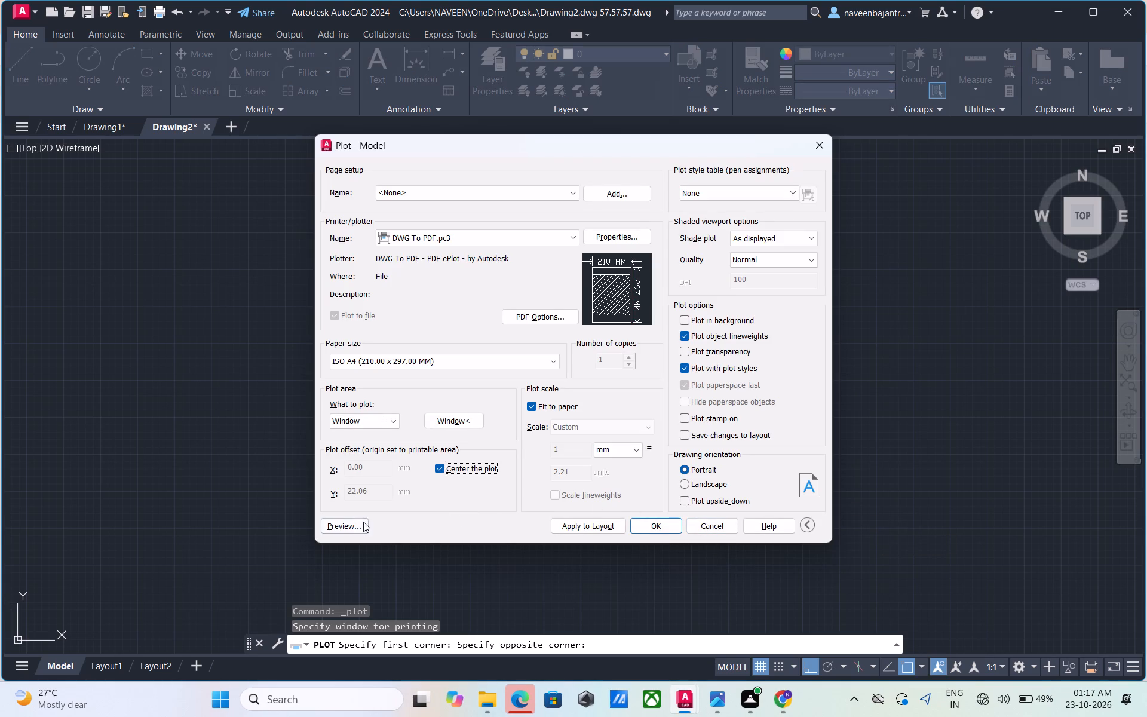
left_click(354, 526)
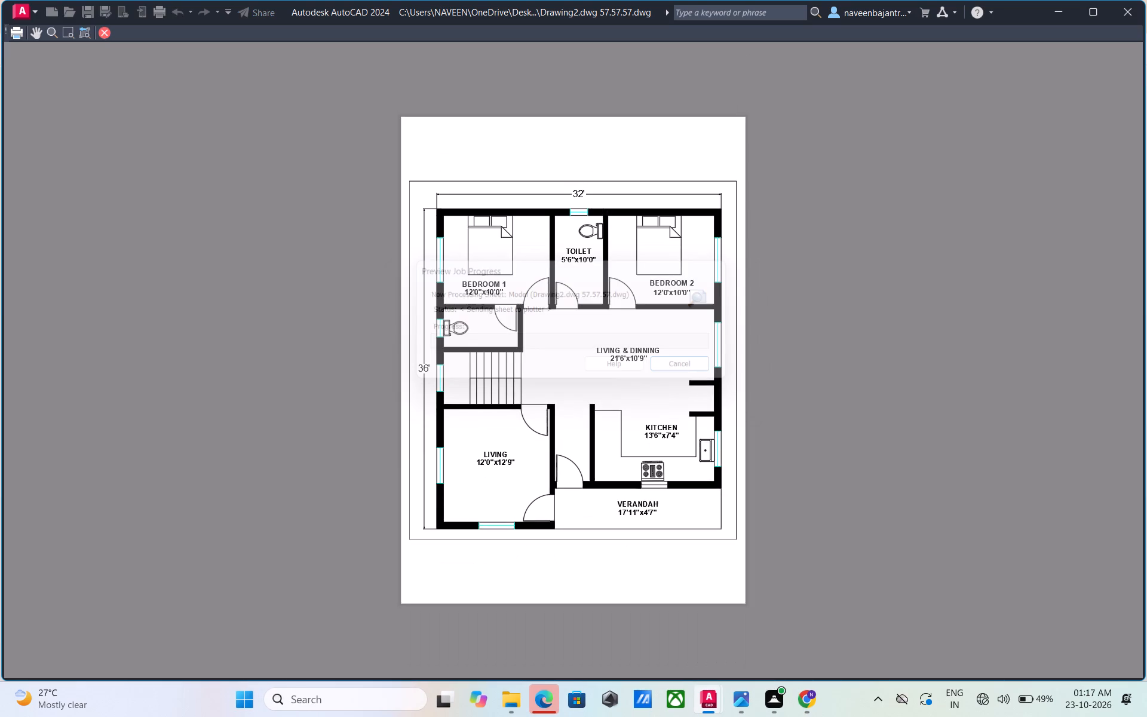
left_click(100, 36)
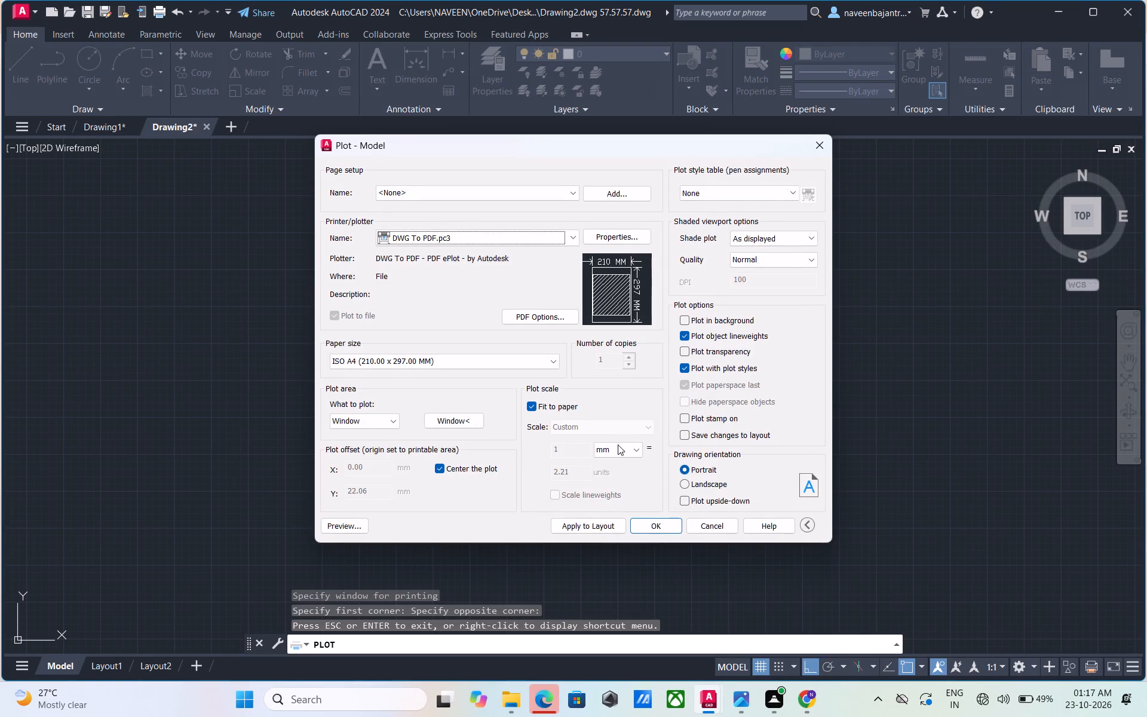
left_click(582, 519)
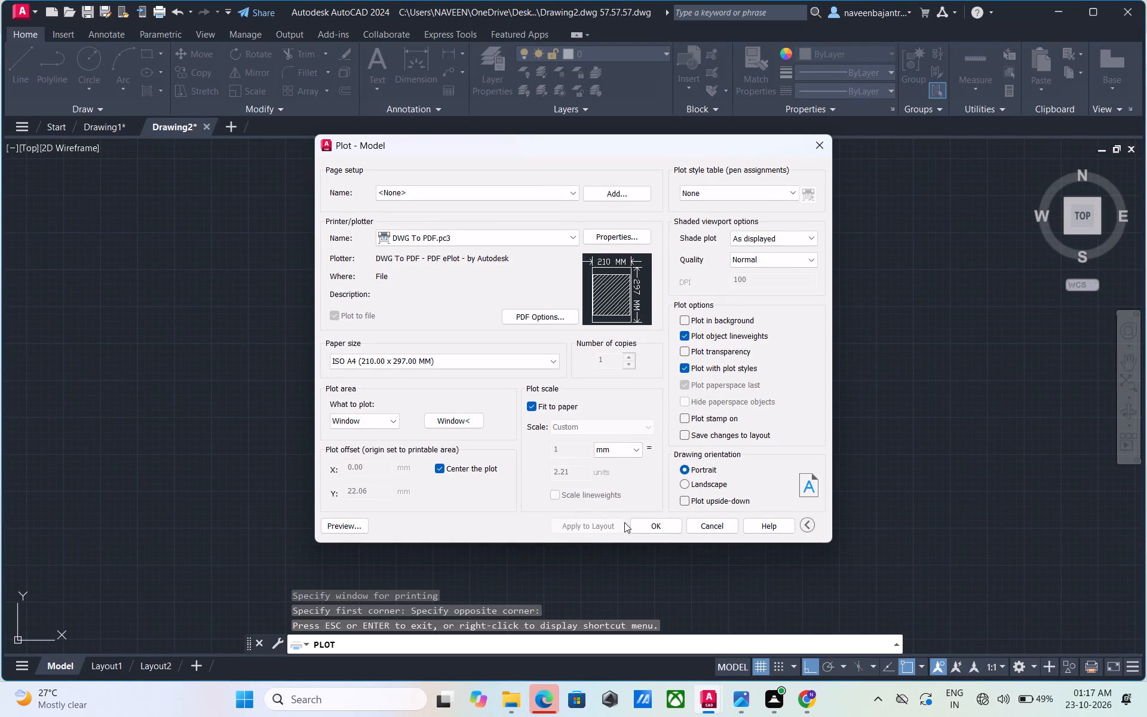
Plot the floor plan to Drawing2.dwg 57.57.57-Model.pdf in the ddddd folder and close the resulting PDF.
left_click(636, 525)
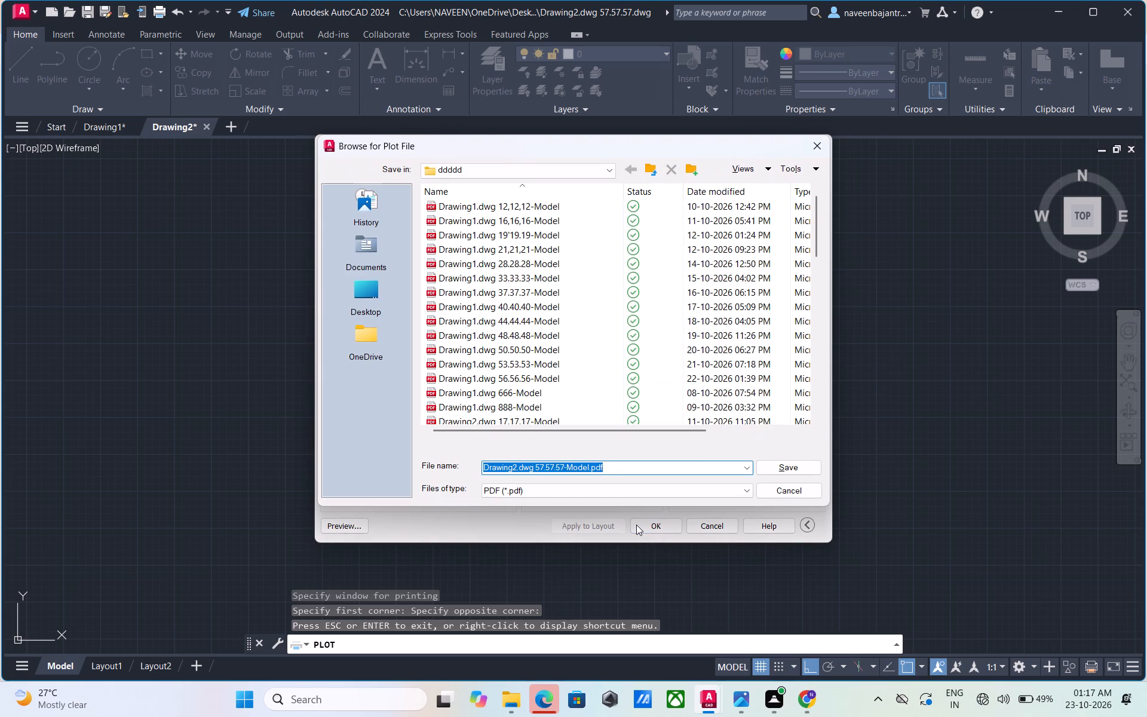
left_click(763, 471)
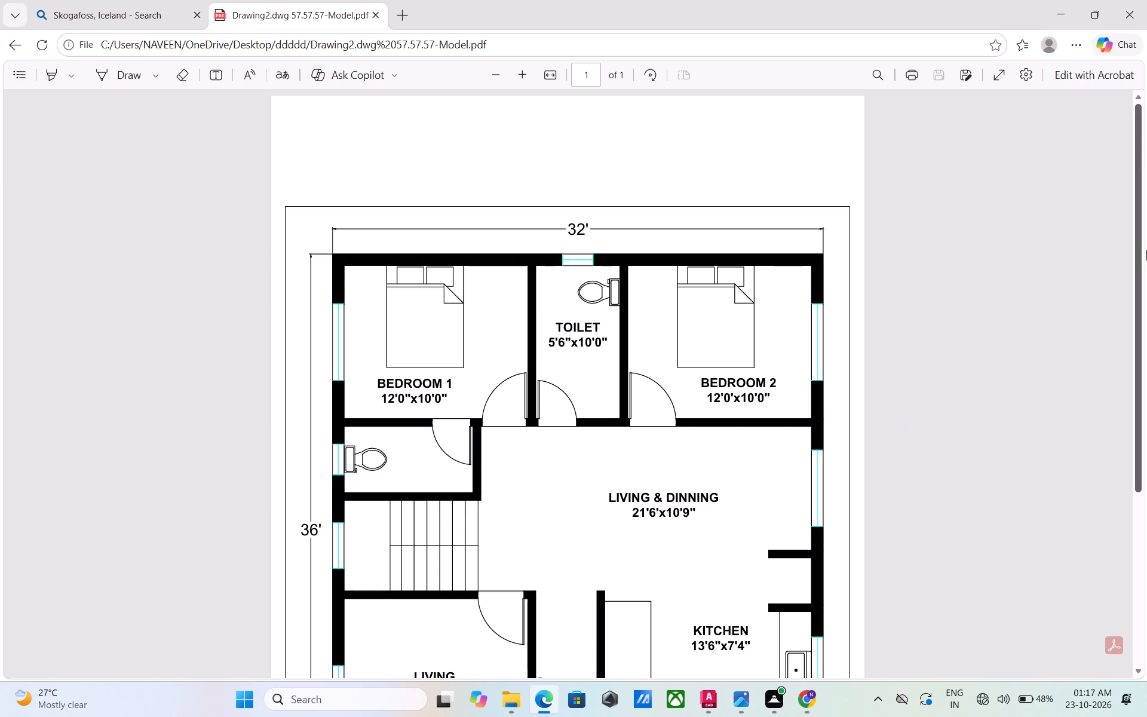
left_click(1130, 1)
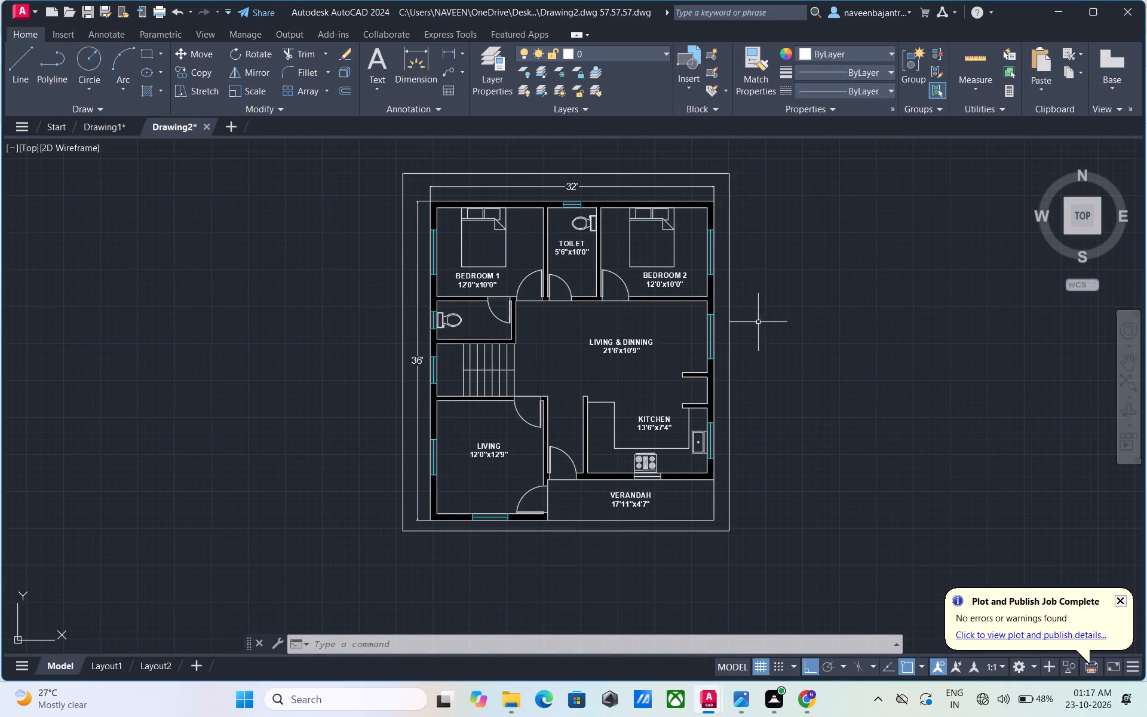
Close the Chrome window showing the cinema seat-booking page.
left_click(769, 705)
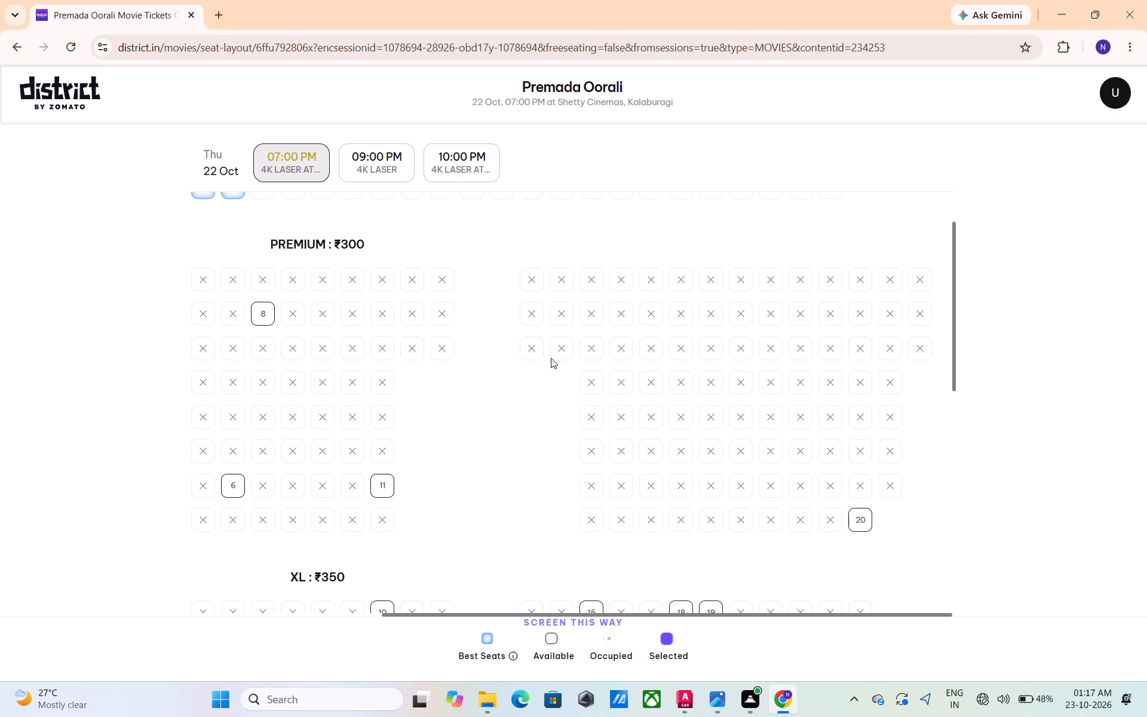
left_click(1134, 26)
left_click(786, 696)
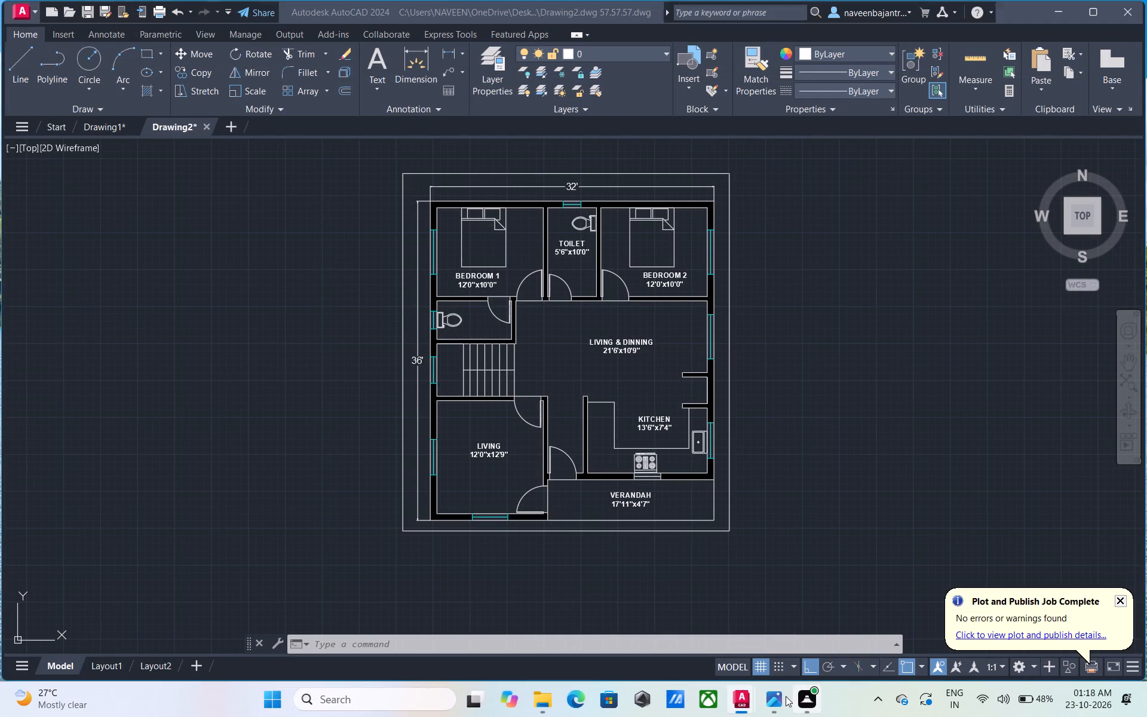